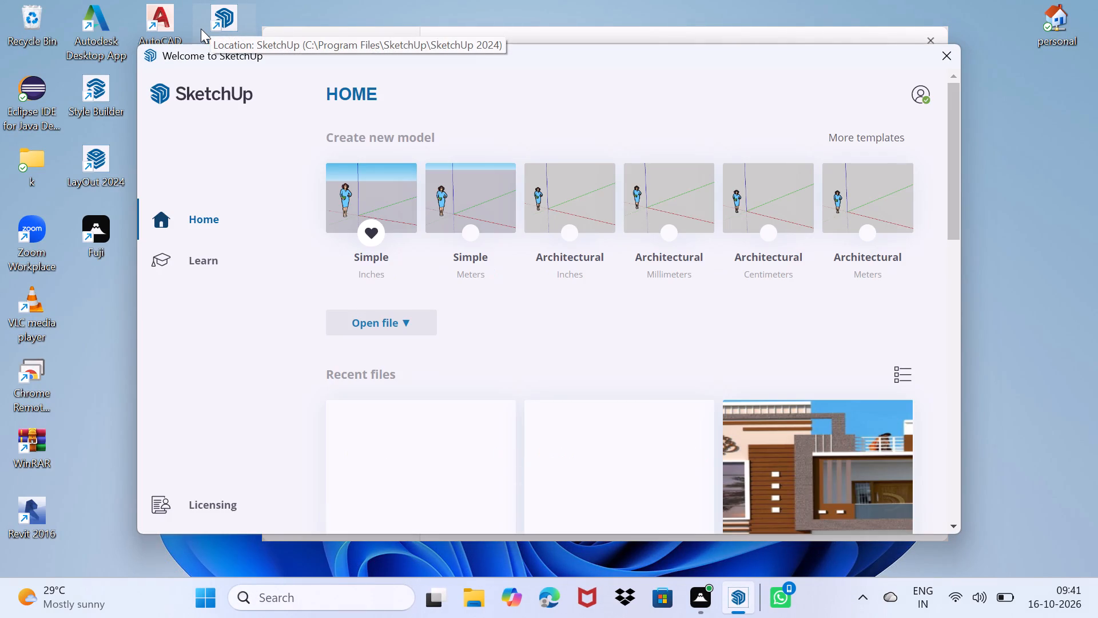
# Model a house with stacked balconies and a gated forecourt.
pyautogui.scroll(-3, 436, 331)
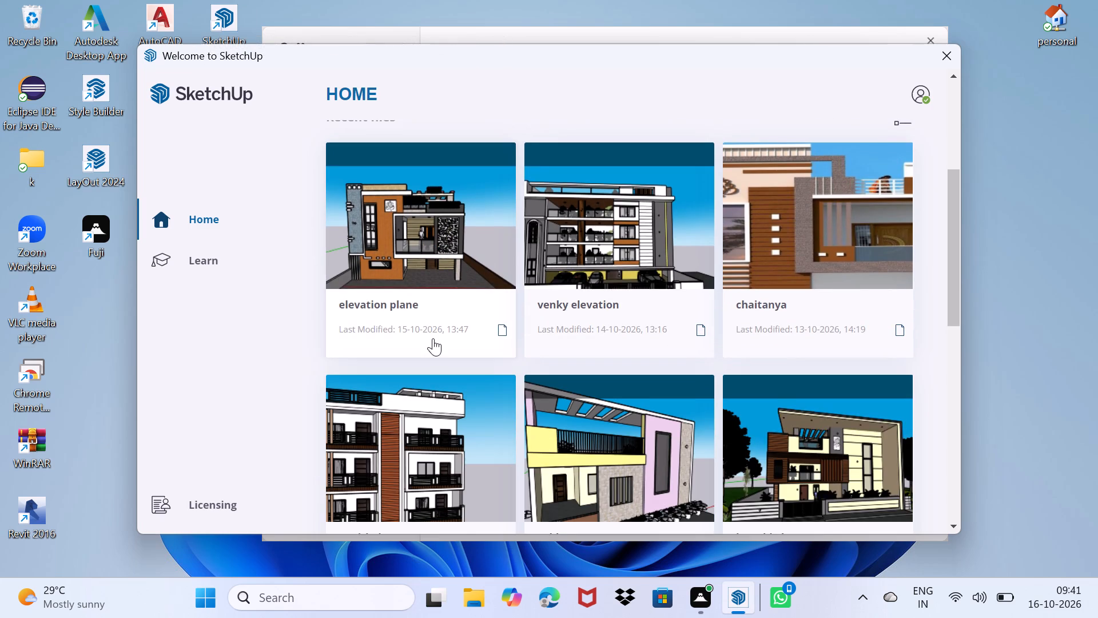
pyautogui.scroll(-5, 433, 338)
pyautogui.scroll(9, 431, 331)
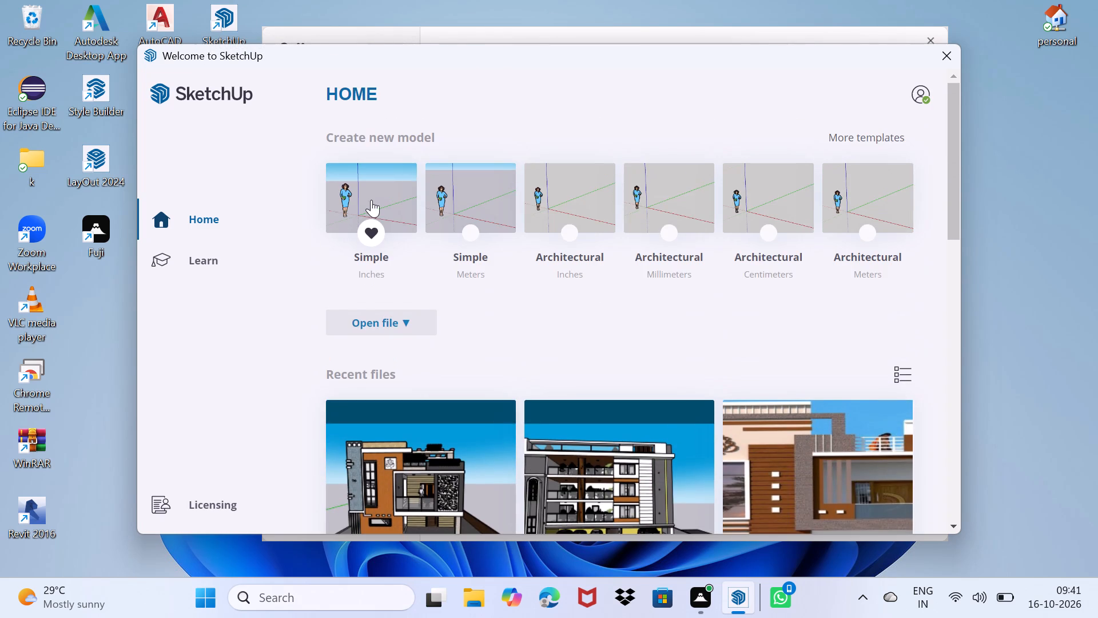
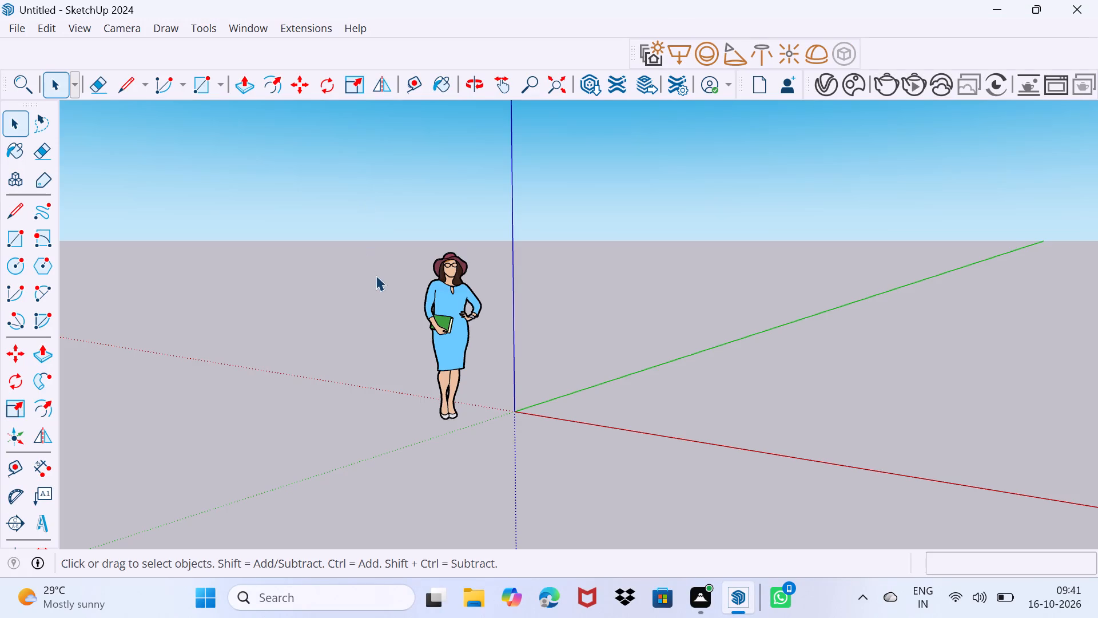
# Ignore the available extension updates and dismiss the notice.
pyautogui.moveTo(397, 313); pyautogui.dragTo(66, 287, button='middle')
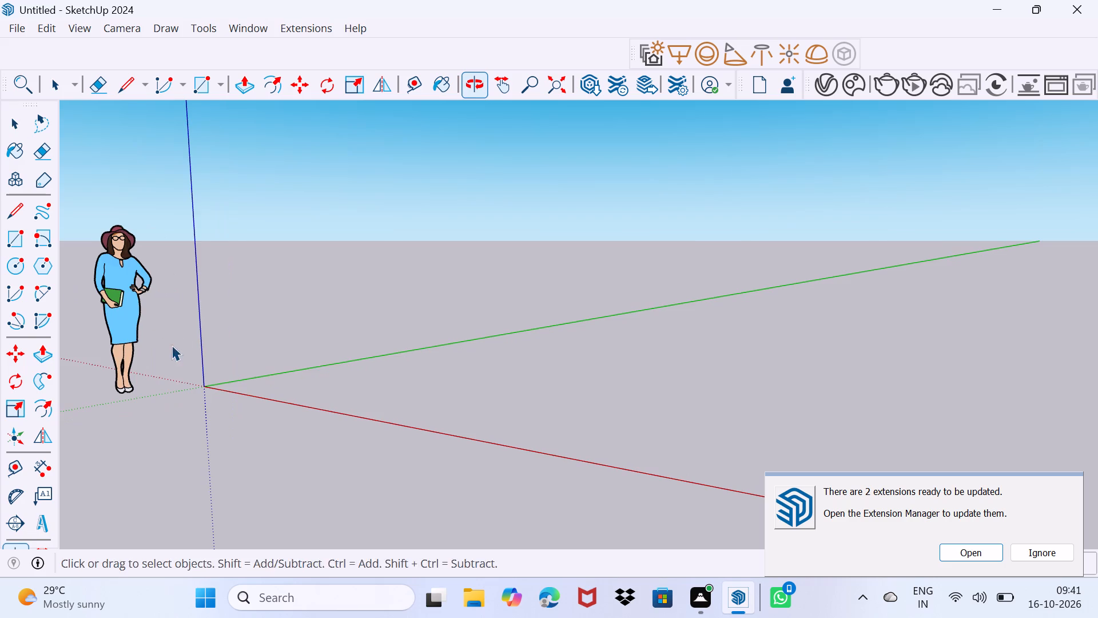
pyautogui.moveTo(172, 345); pyautogui.dragTo(415, 358, button='middle')
pyautogui.scroll(-3, 415, 358)
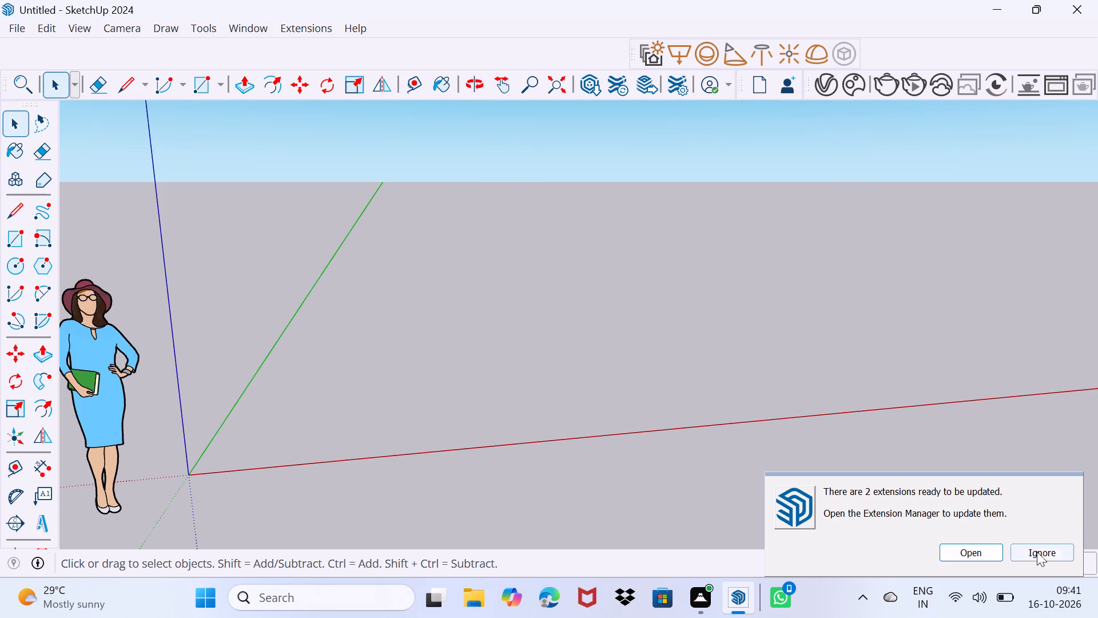
pyautogui.click(1044, 557)
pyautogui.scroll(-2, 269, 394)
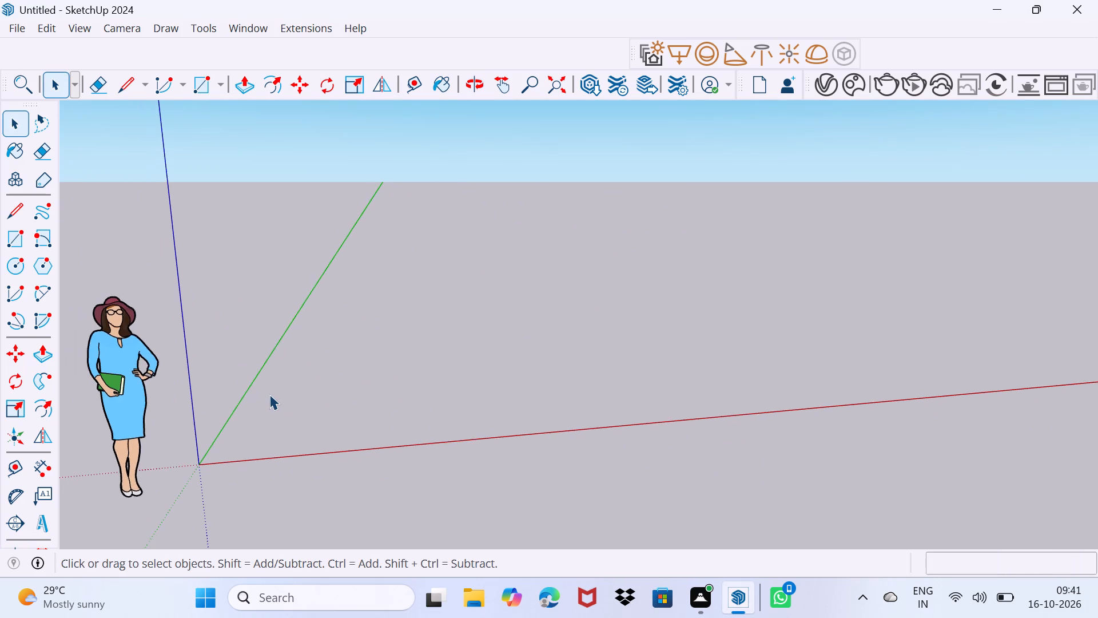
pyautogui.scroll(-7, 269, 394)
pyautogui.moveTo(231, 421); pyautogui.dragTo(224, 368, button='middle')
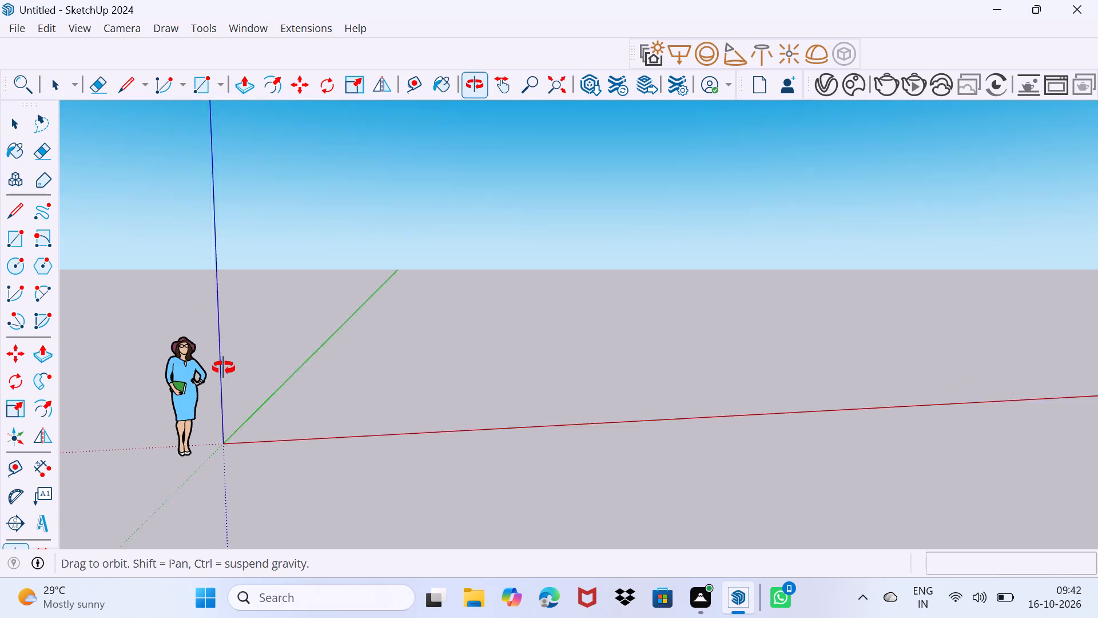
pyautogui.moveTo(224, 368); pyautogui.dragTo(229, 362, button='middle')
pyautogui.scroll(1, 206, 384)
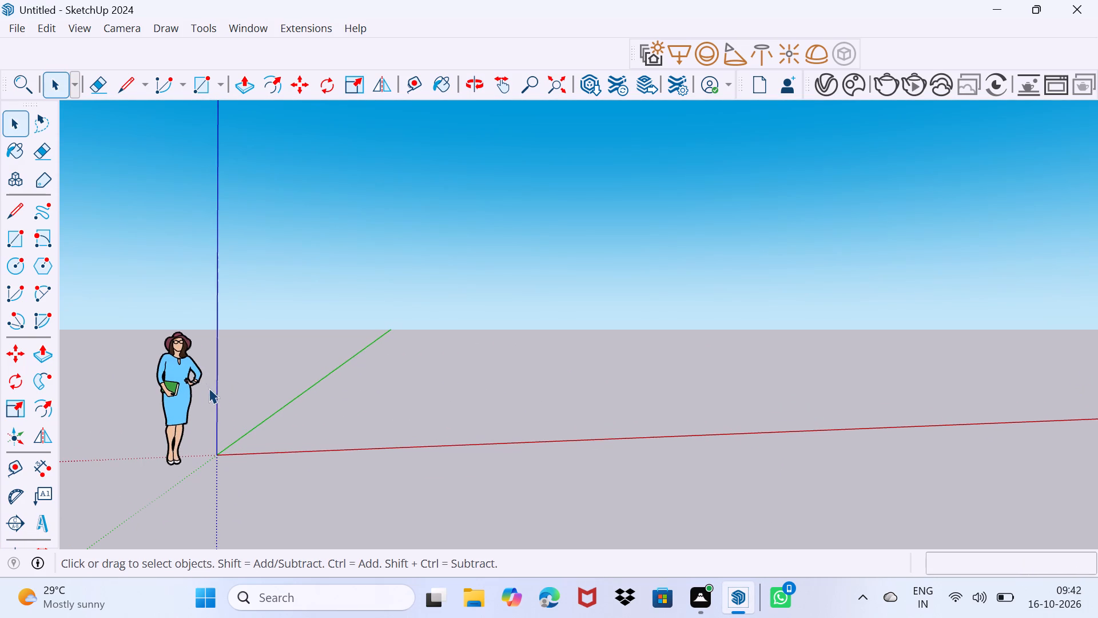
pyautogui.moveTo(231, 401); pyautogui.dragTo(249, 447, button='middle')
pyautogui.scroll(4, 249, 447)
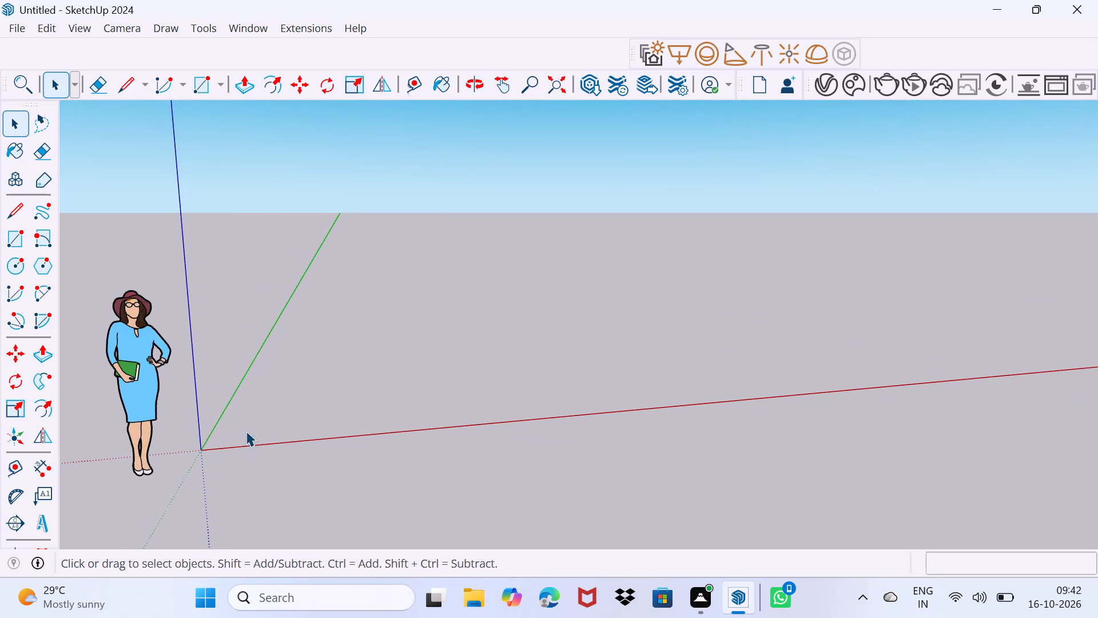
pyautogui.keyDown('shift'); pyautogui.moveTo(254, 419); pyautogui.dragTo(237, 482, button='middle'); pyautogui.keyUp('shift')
# Draw a 40' by 50' rectangle on the ground beside the red axis as the building footprint.
pyautogui.scroll(-2, 237, 482)
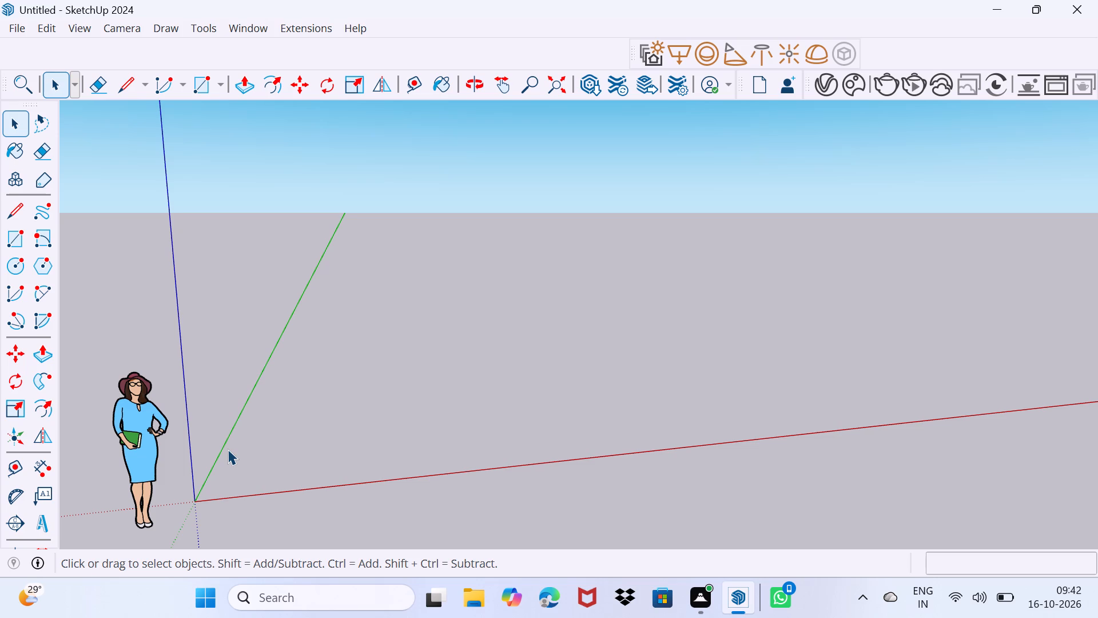
pyautogui.scroll(-2, 228, 450)
pyautogui.moveTo(264, 458); pyautogui.dragTo(247, 404, button='middle')
pyautogui.scroll(-3, 247, 404)
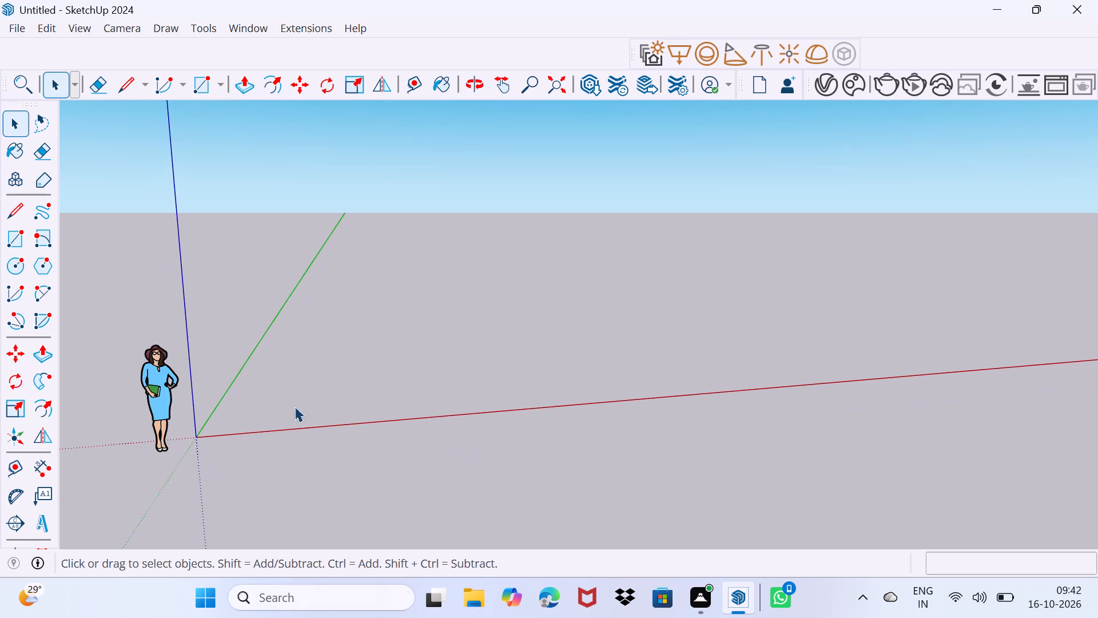
pyautogui.keyDown('shift'); pyautogui.moveTo(297, 411); pyautogui.dragTo(258, 437, button='middle'); pyautogui.keyUp('shift')
pyautogui.scroll(-3, 270, 443)
pyautogui.moveTo(285, 451); pyautogui.dragTo(293, 454, button='middle')
pyautogui.press('r')
pyautogui.moveTo(419, 433); pyautogui.dragTo(436, 422)
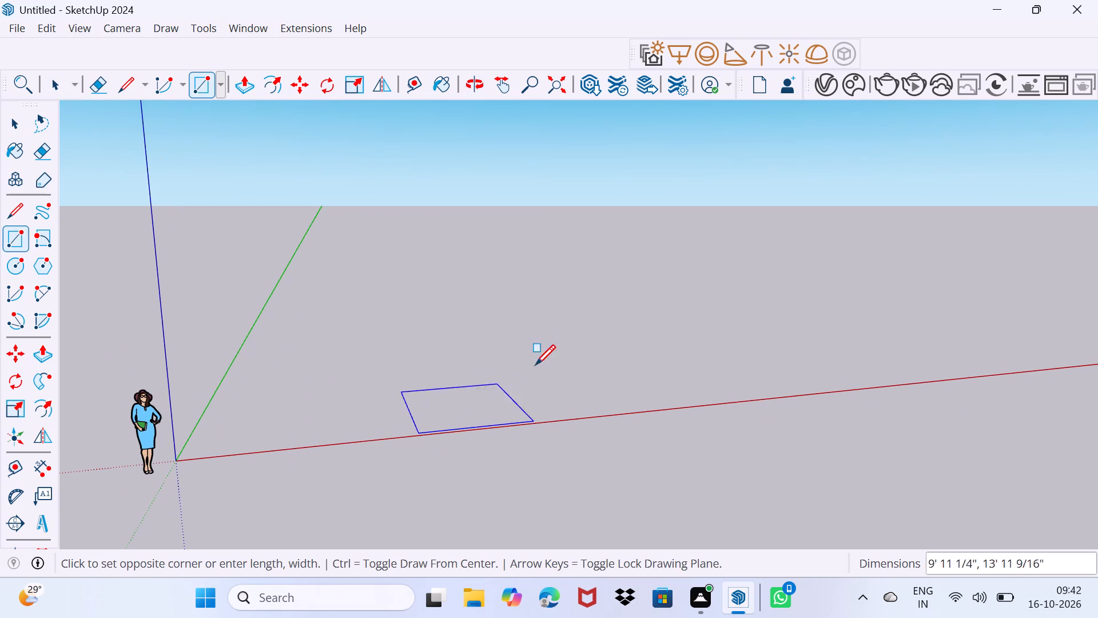
pyautogui.scroll(-4, 615, 324)
pyautogui.moveTo(619, 328); pyautogui.dragTo(496, 421, button='middle')
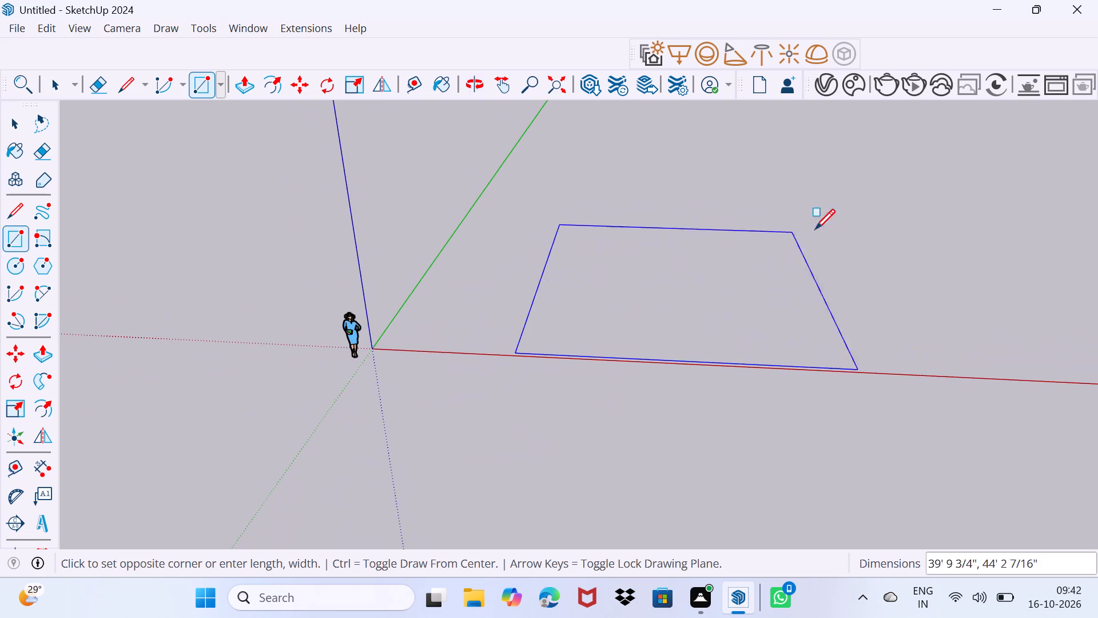
pyautogui.scroll(-4, 834, 228)
pyautogui.moveTo(837, 228); pyautogui.dragTo(443, 362, button='middle')
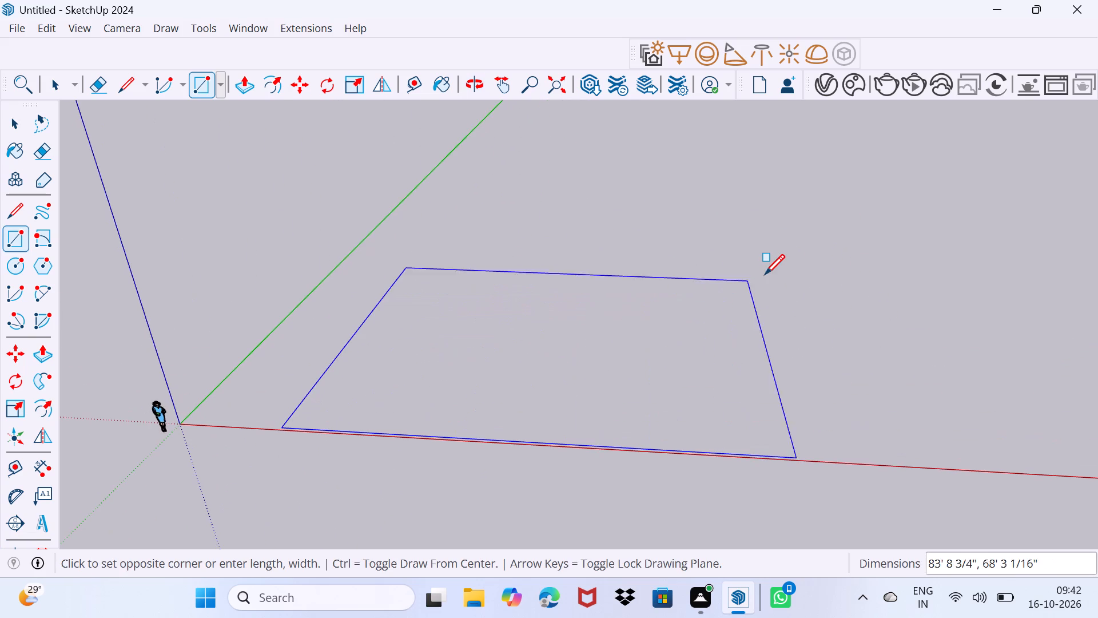
pyautogui.write("40'")
pyautogui.press(',')
pyautogui.write("50'")
pyautogui.press('Return')
pyautogui.press('space')
# Push/Pull the footprint rectangle upward 10' to form the ground storey.
pyautogui.scroll(3, 430, 370)
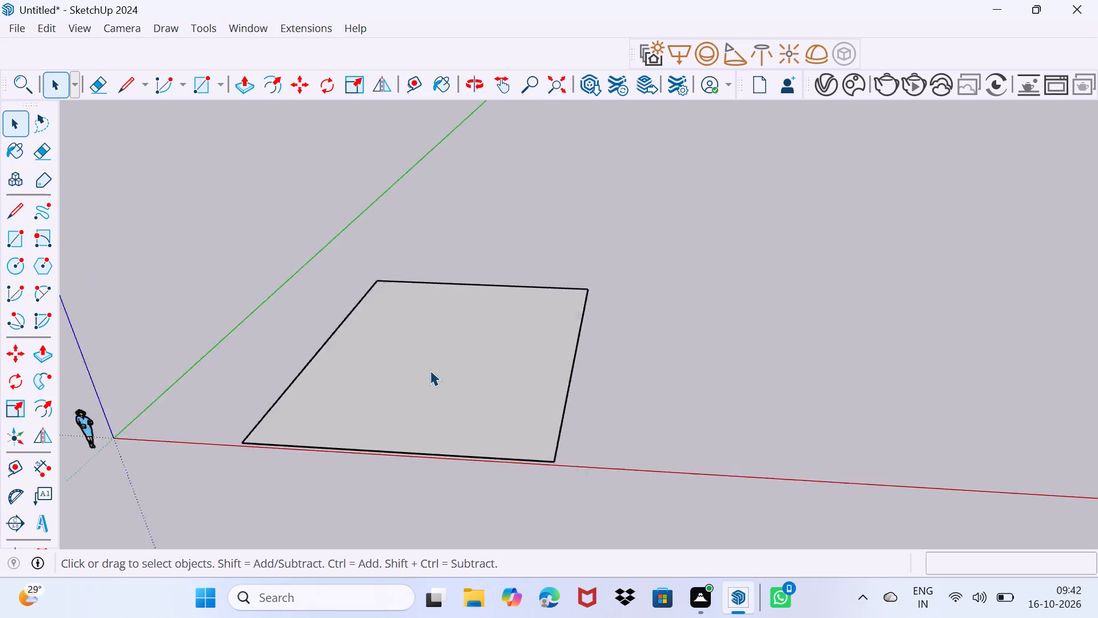
pyautogui.scroll(1, 430, 370)
pyautogui.moveTo(427, 376); pyautogui.dragTo(484, 330, button='middle')
pyautogui.click(441, 363)
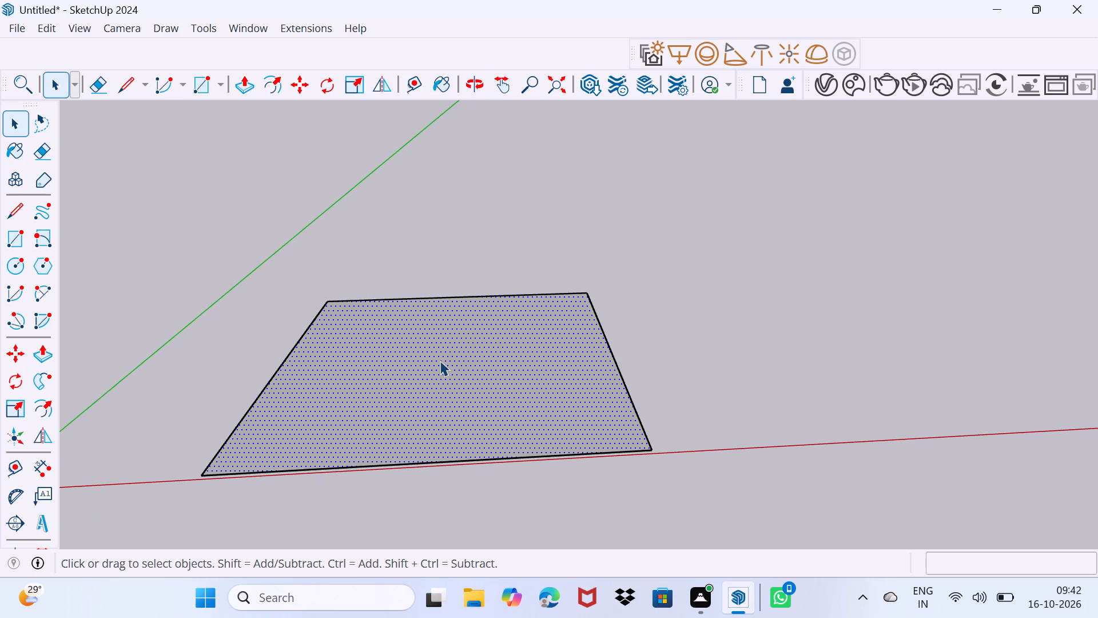
pyautogui.press('p')
pyautogui.click(441, 369)
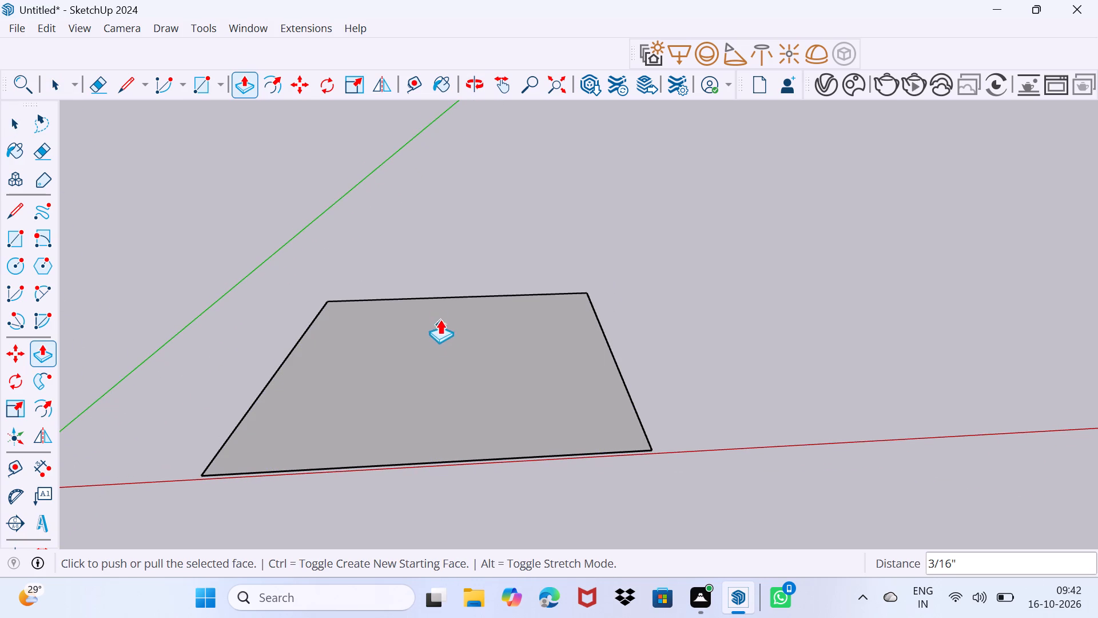
pyautogui.moveTo(439, 409); pyautogui.dragTo(447, 336)
pyautogui.press('1')
pyautogui.press('1')
pyautogui.write("0'")
pyautogui.press('Return')
pyautogui.moveTo(421, 356); pyautogui.dragTo(436, 323, button='middle')
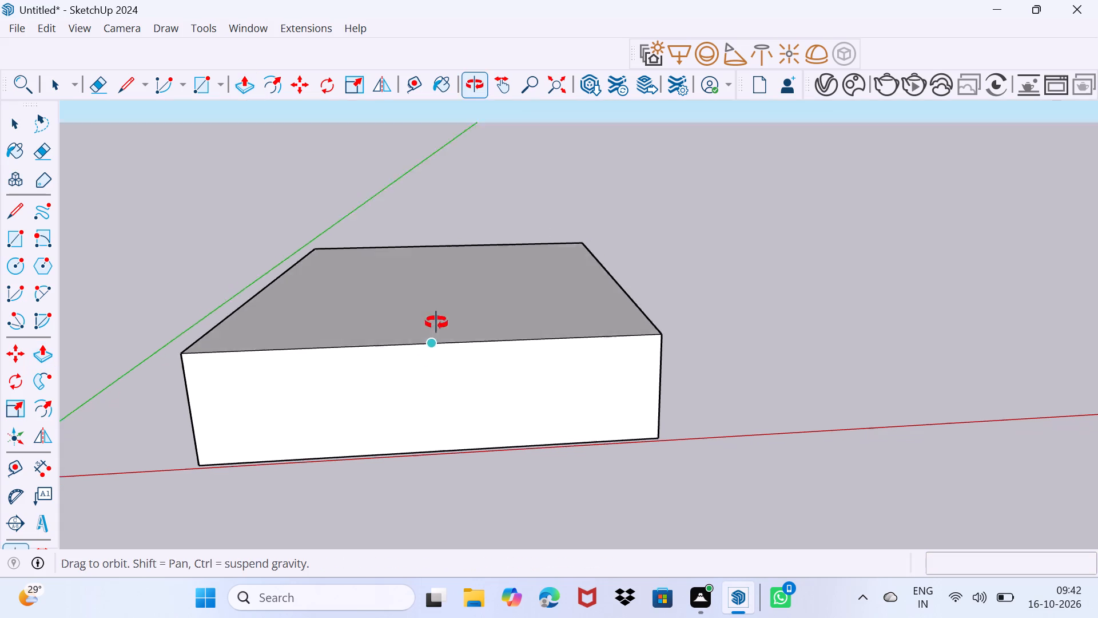
pyautogui.moveTo(436, 323); pyautogui.dragTo(437, 318, button='middle')
# Add a second storey by pulling the box's top face up 10' from a new starting face.
pyautogui.click(427, 297)
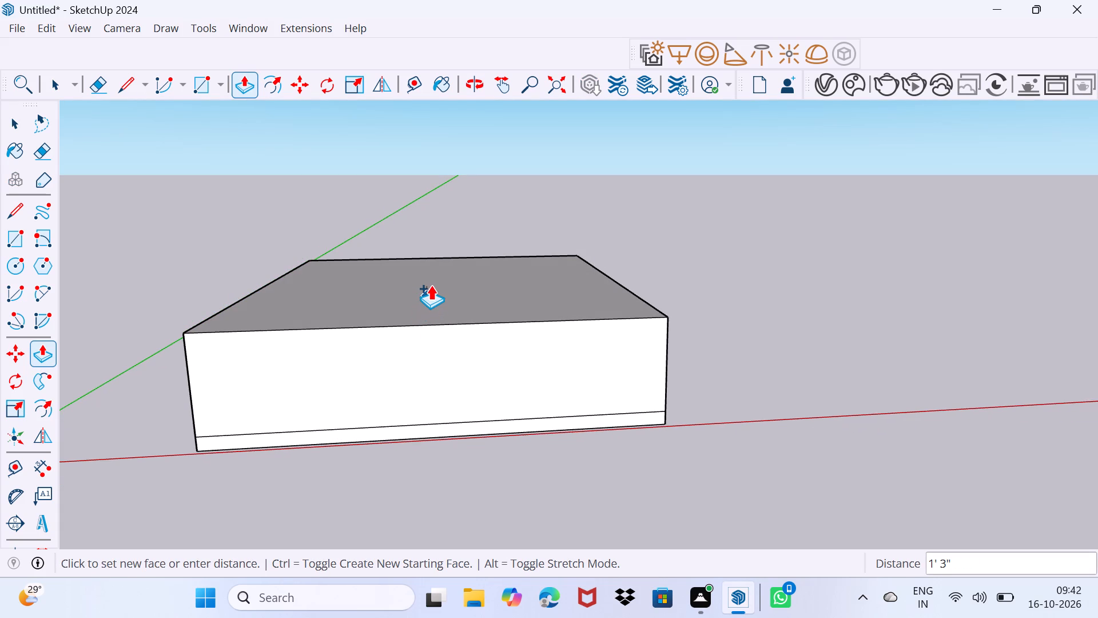
pyautogui.hotkey('ctrl', 'z')
pyautogui.click(427, 286)
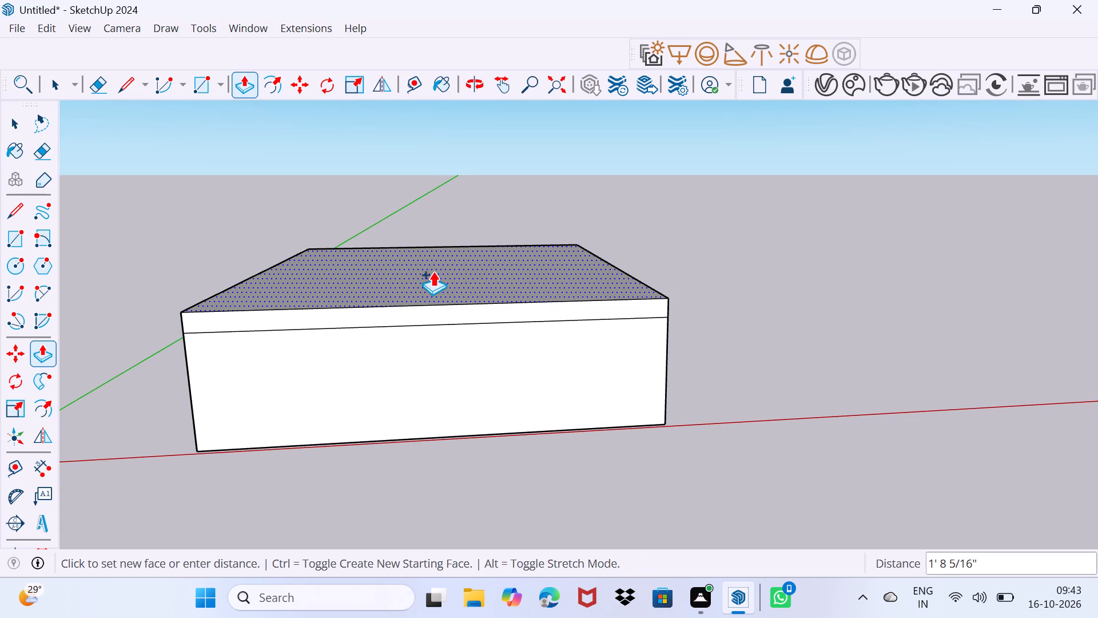
pyautogui.write("10'")
pyautogui.press('Return')
# Add a third storey by pulling the block's top face up another 10' from a new starting face.
pyautogui.keyDown('shift'); pyautogui.moveTo(434, 255); pyautogui.dragTo(445, 291, button='middle'); pyautogui.keyUp('shift')
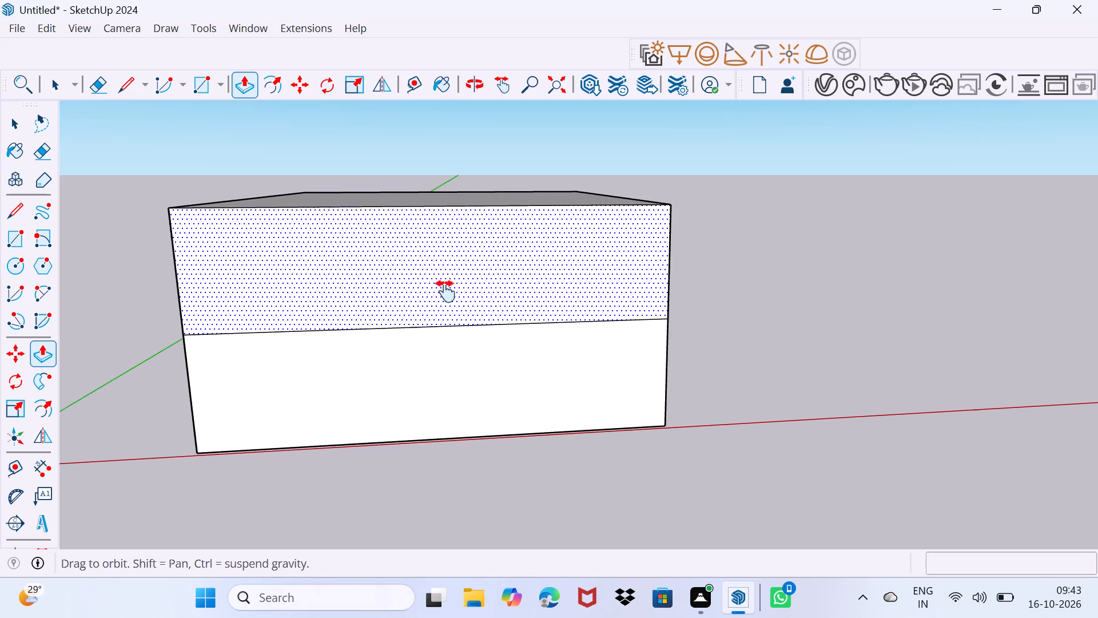
pyautogui.keyDown('shift'); pyautogui.moveTo(445, 291); pyautogui.dragTo(448, 423, button='middle'); pyautogui.keyUp('shift')
pyautogui.click(439, 336)
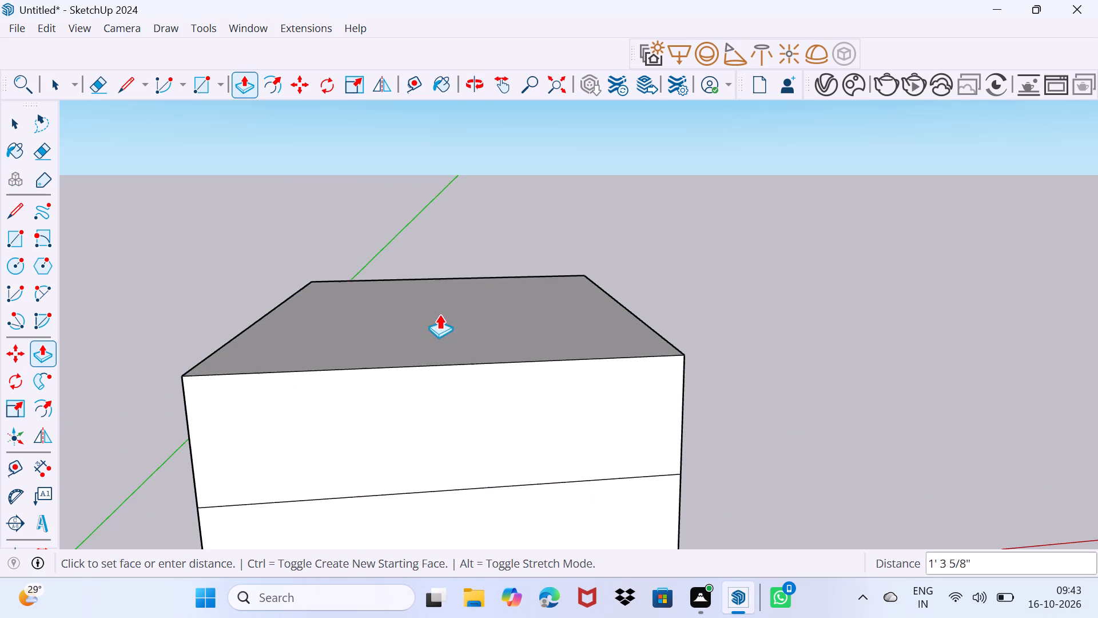
pyautogui.write("10'")
pyautogui.press('Return')
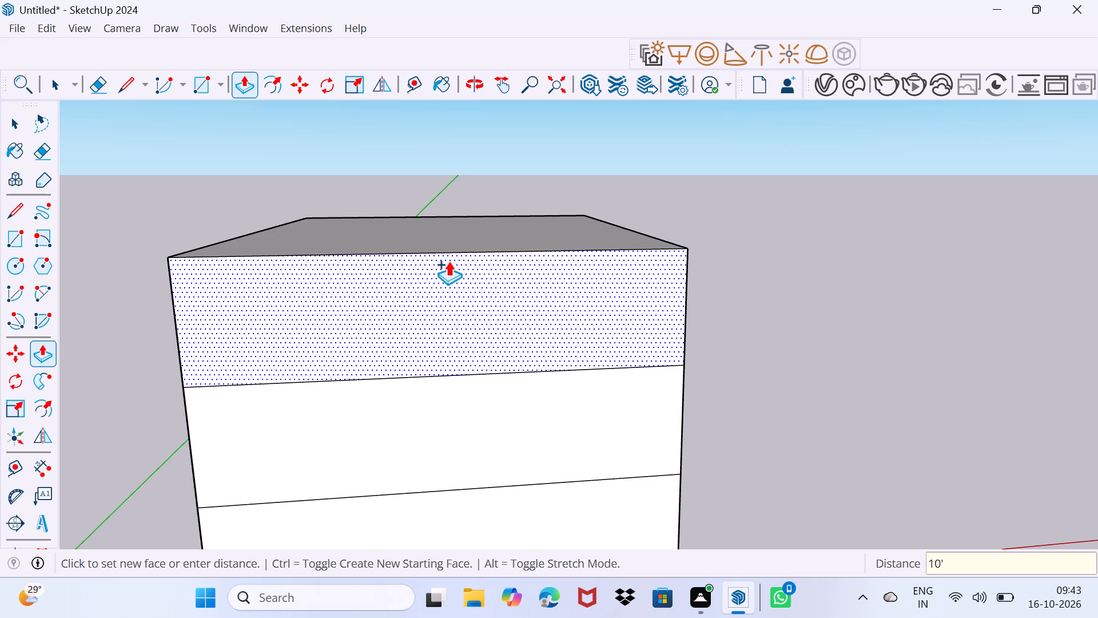
pyautogui.scroll(-4, 441, 255)
pyautogui.press('space')
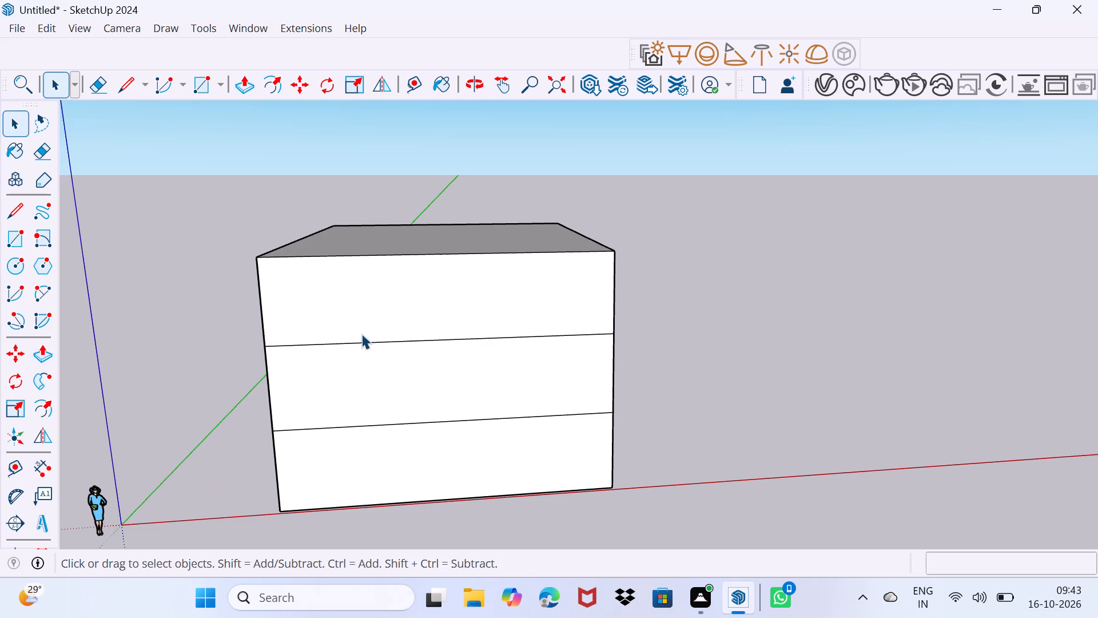
# Split the ground storey's front face in half with a 10' vertical line between its top and bottom edge midpoints.
pyautogui.moveTo(260, 394); pyautogui.dragTo(300, 346, button='middle')
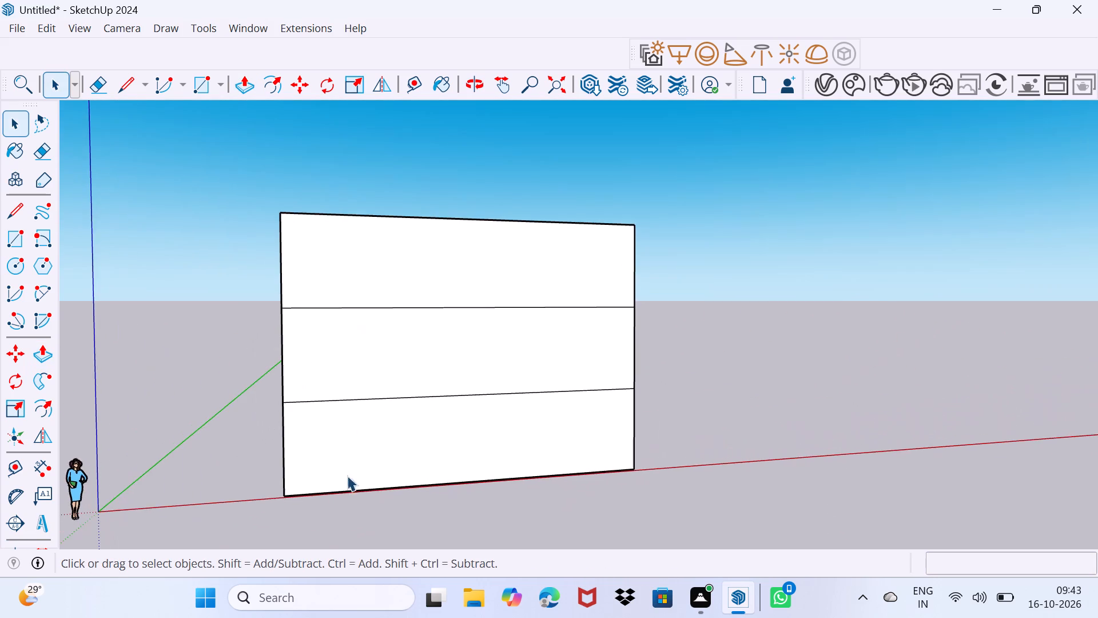
pyautogui.scroll(2, 336, 462)
pyautogui.moveTo(364, 448); pyautogui.dragTo(293, 439, button='middle')
pyautogui.scroll(2, 292, 434)
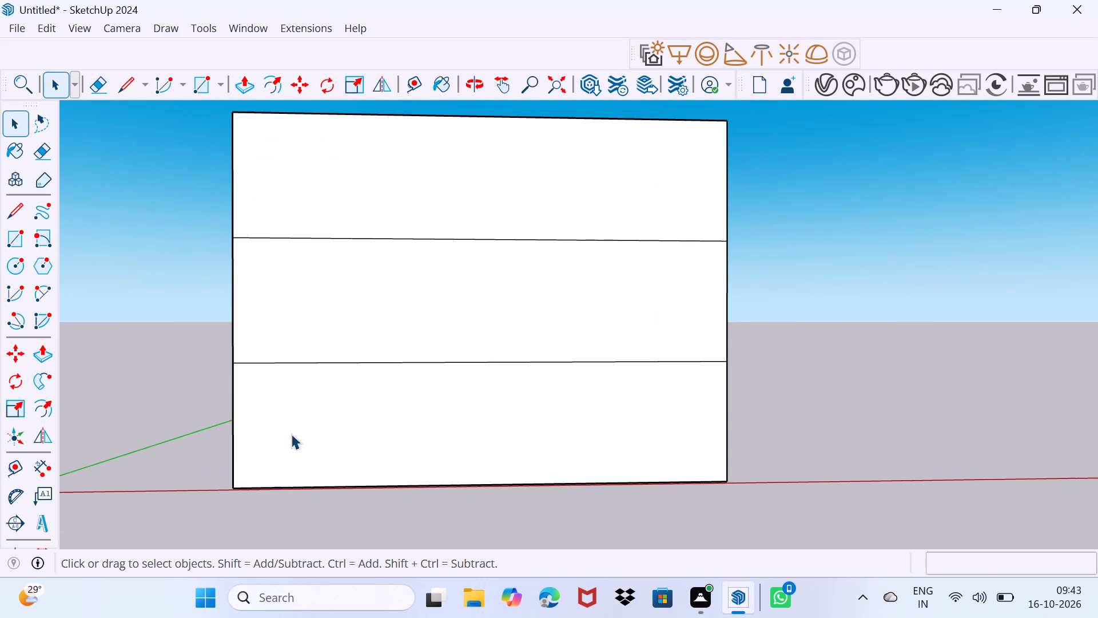
pyautogui.moveTo(290, 446); pyautogui.dragTo(320, 455, button='middle')
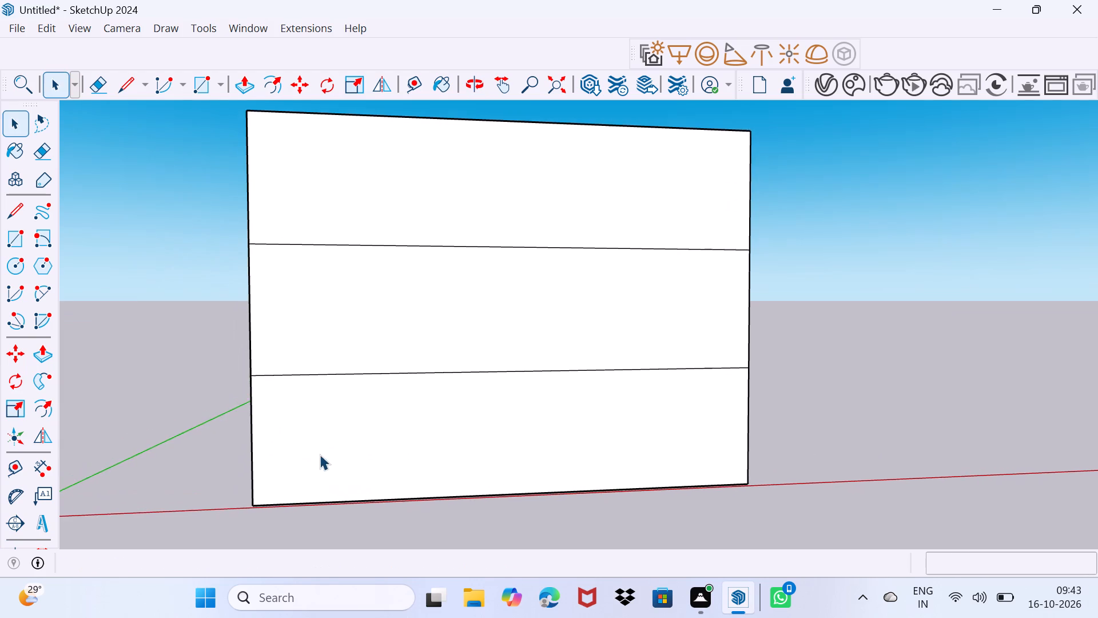
pyautogui.scroll(-4, 319, 454)
pyautogui.moveTo(308, 460); pyautogui.dragTo(292, 402, button='middle')
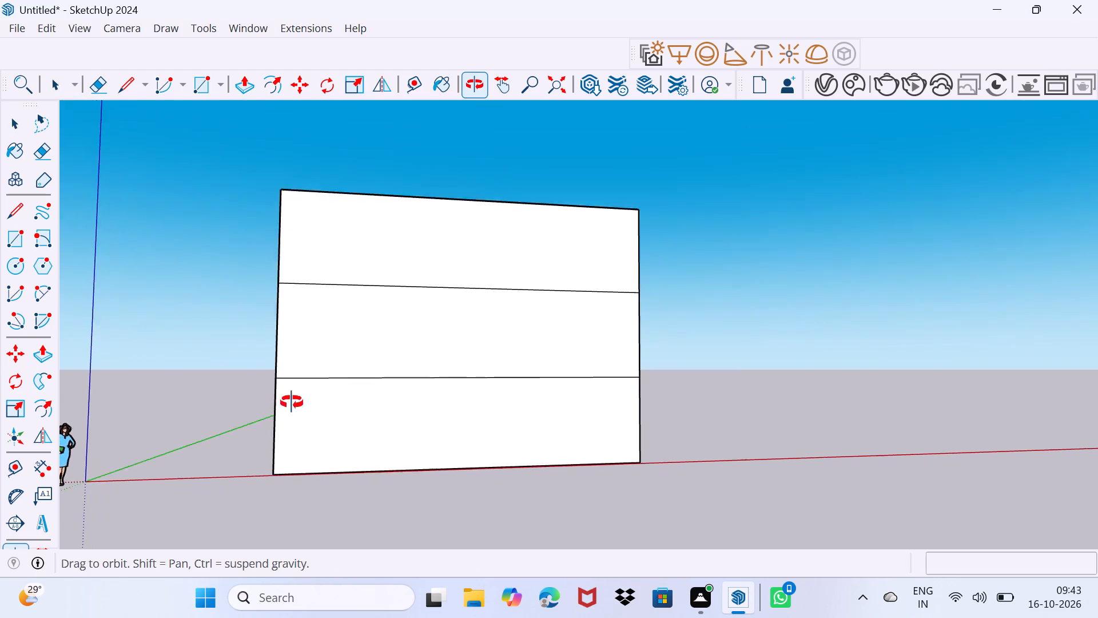
pyautogui.moveTo(292, 402); pyautogui.dragTo(344, 461, button='middle')
pyautogui.click(346, 472)
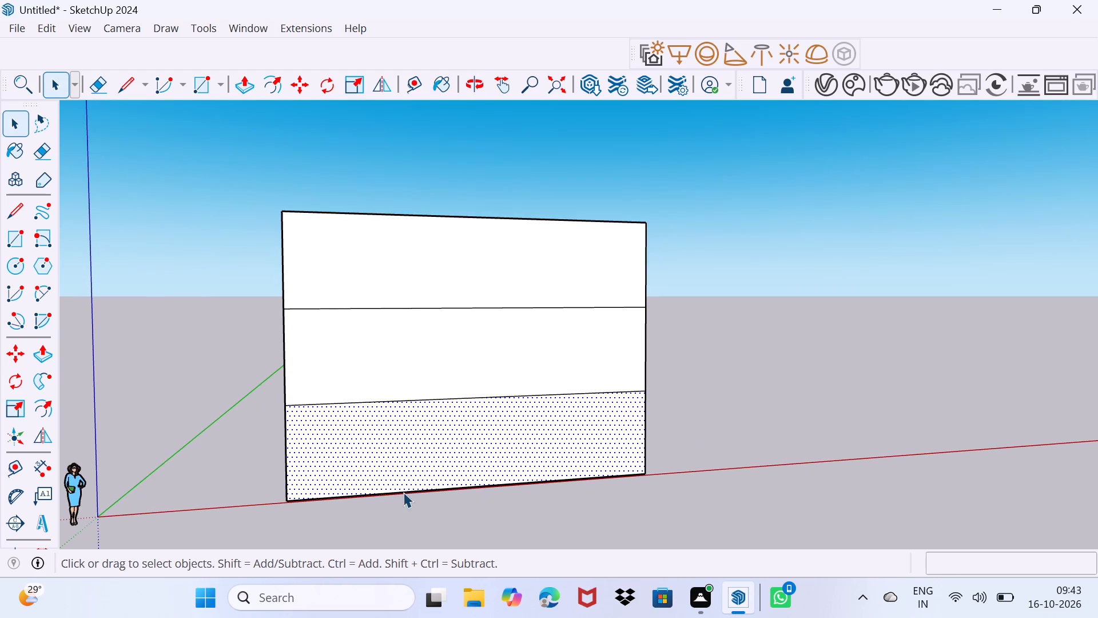
pyautogui.moveTo(403, 493); pyautogui.dragTo(435, 427)
pyautogui.press('l')
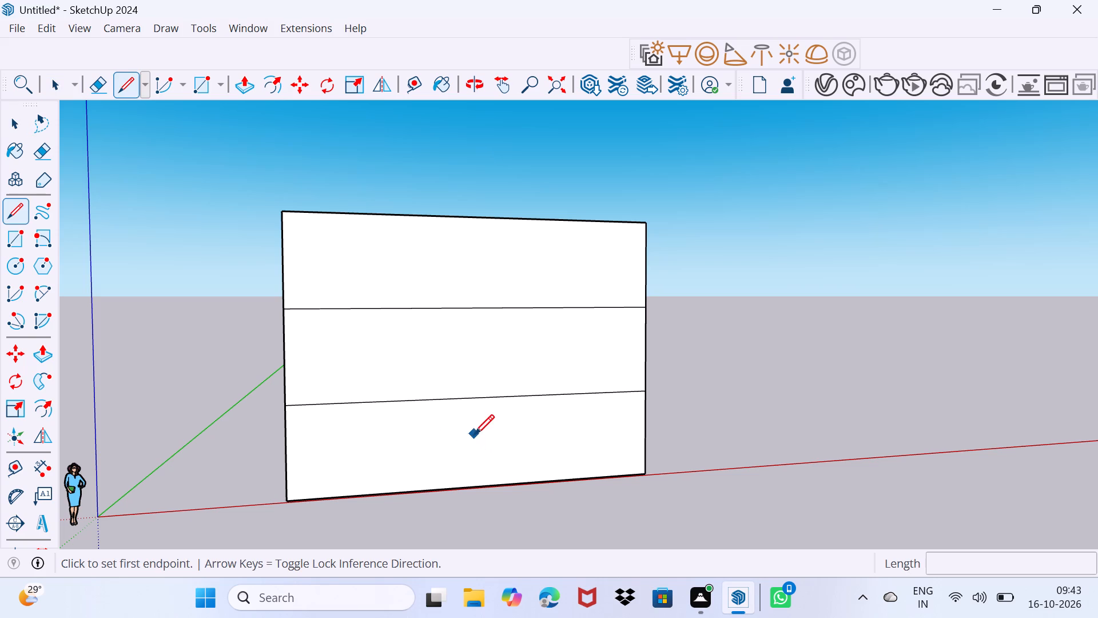
pyautogui.moveTo(480, 395); pyautogui.dragTo(480, 410)
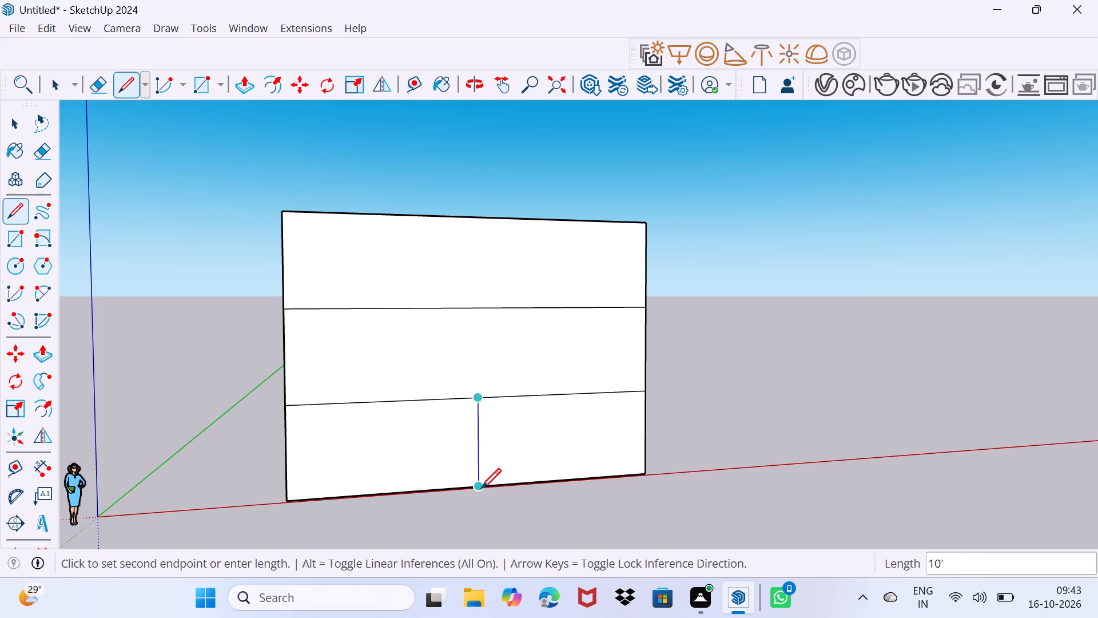
pyautogui.click(481, 488)
pyautogui.press('space')
# Push the half of the ground storey's front face nearest the origin inward about 32' 5" as an open recess.
pyautogui.click(422, 468)
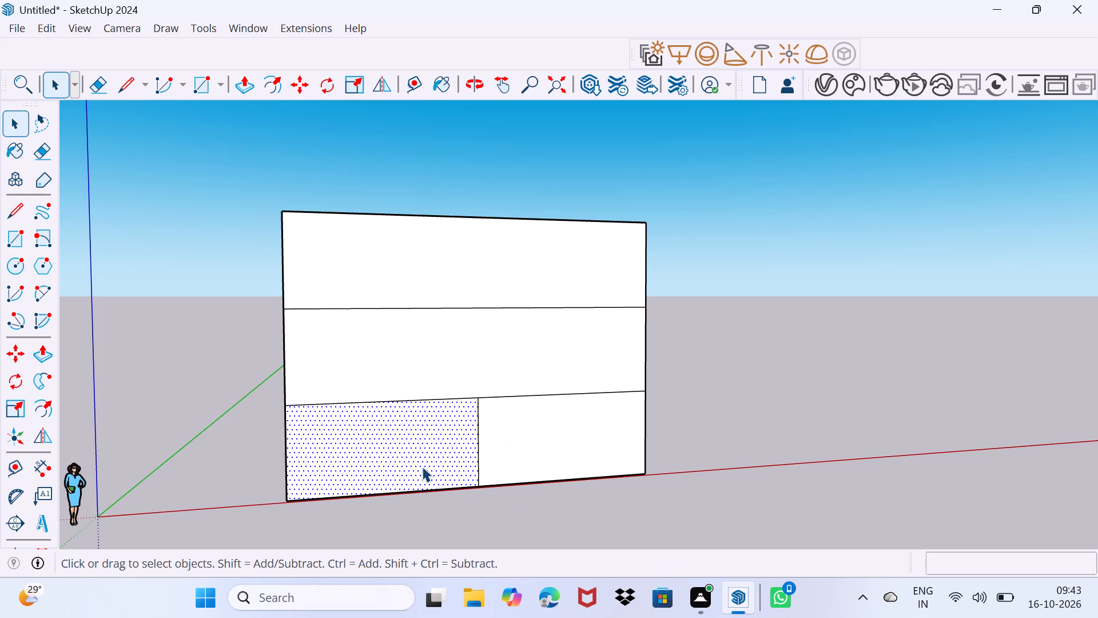
pyautogui.press('p')
pyautogui.click(422, 466)
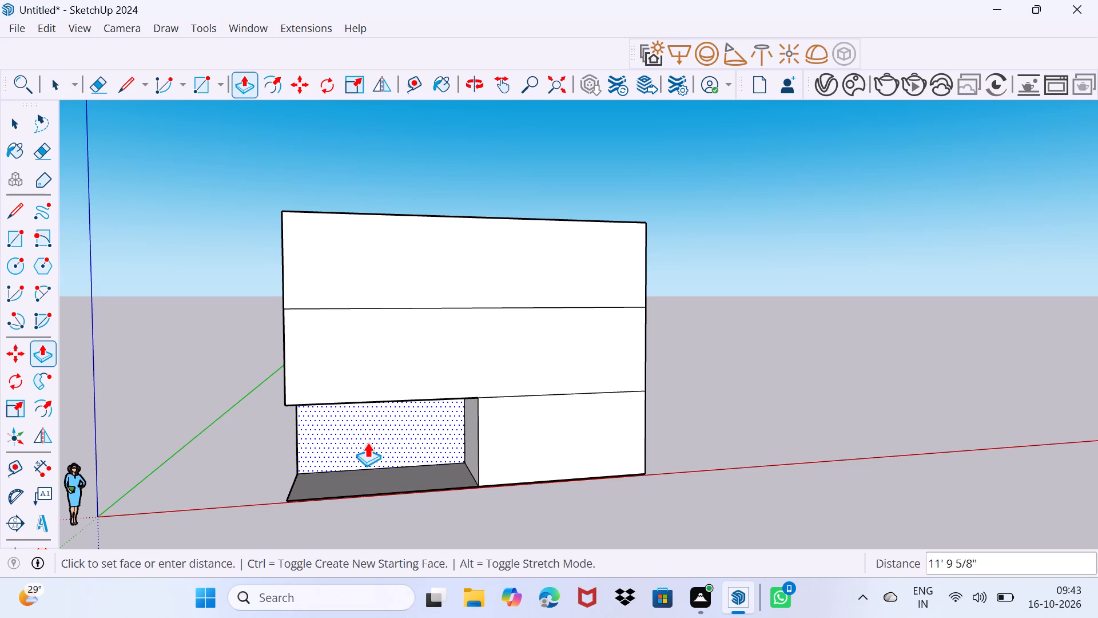
pyautogui.moveTo(398, 423); pyautogui.dragTo(552, 401, button='middle')
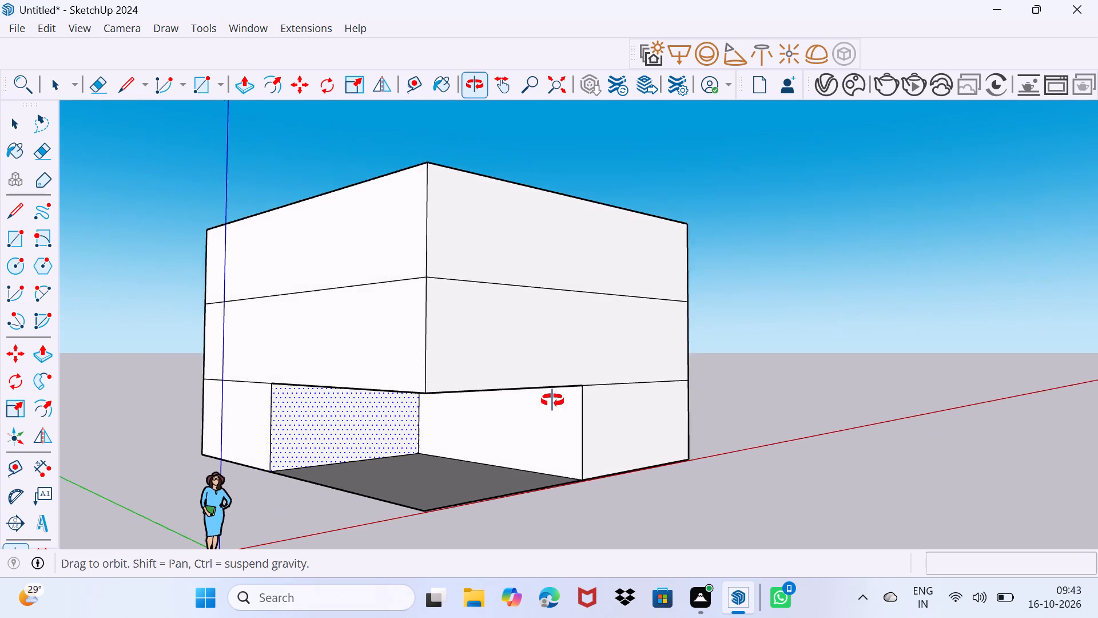
pyautogui.moveTo(552, 401); pyautogui.dragTo(538, 403, button='middle')
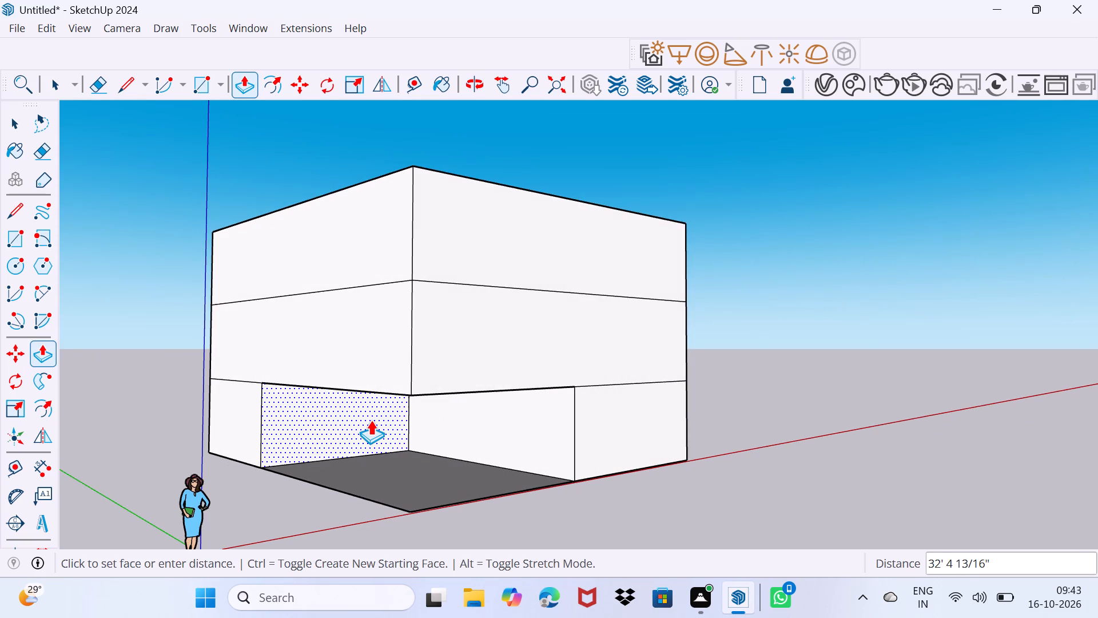
pyautogui.click(371, 420)
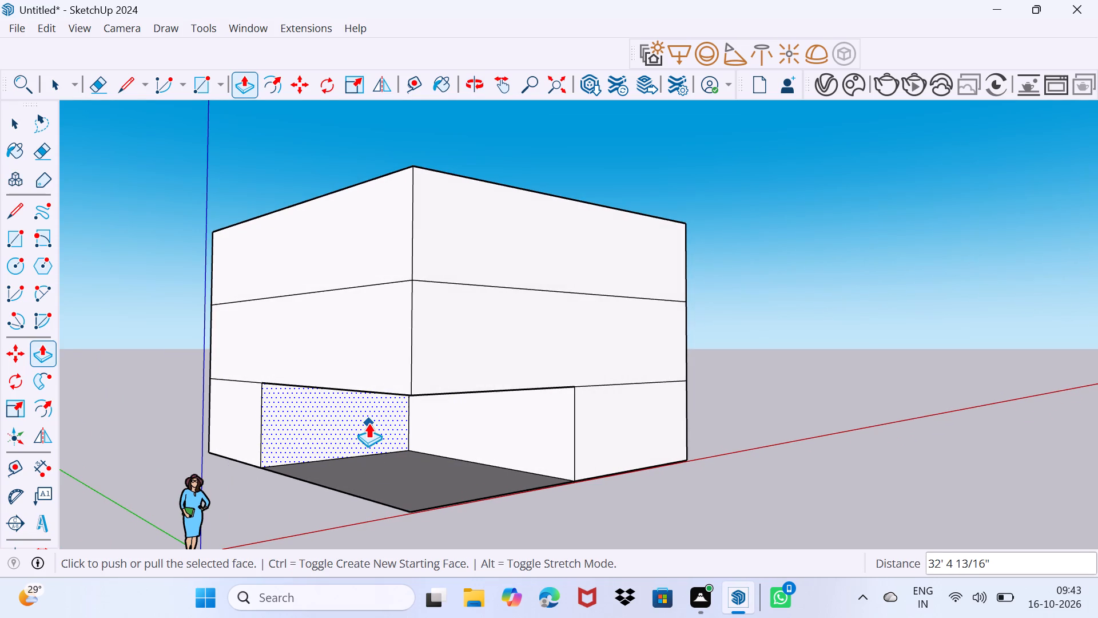
# Pull the recess's back face forward about 10' 5" to make the ground-storey recess shallower.
pyautogui.moveTo(368, 423); pyautogui.dragTo(411, 437)
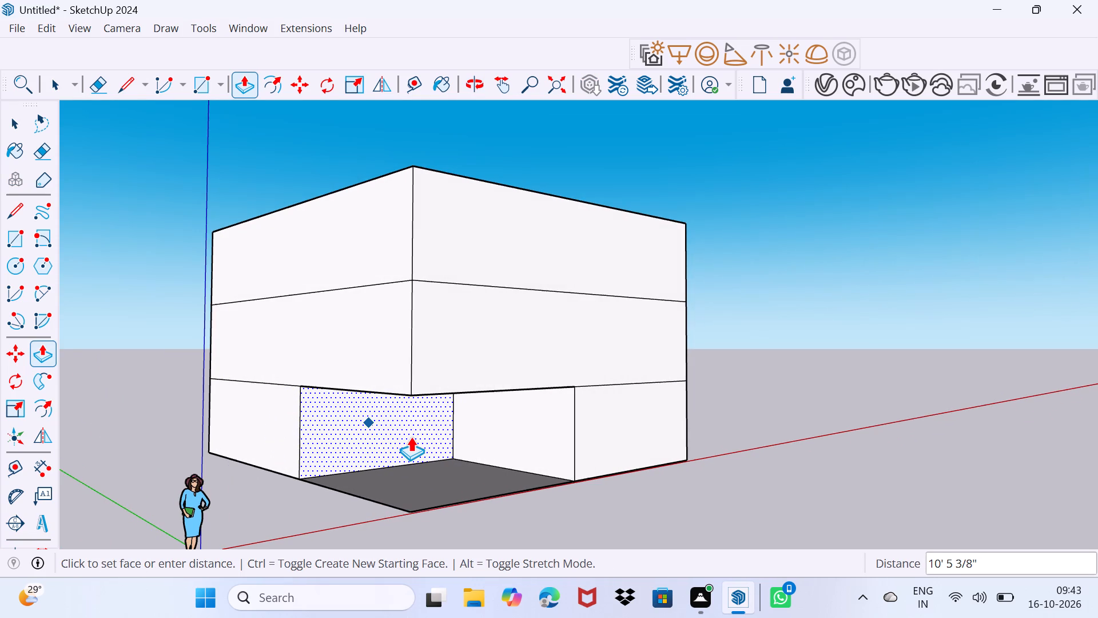
pyautogui.moveTo(411, 437); pyautogui.dragTo(412, 438)
pyautogui.click(412, 438)
pyautogui.press('space')
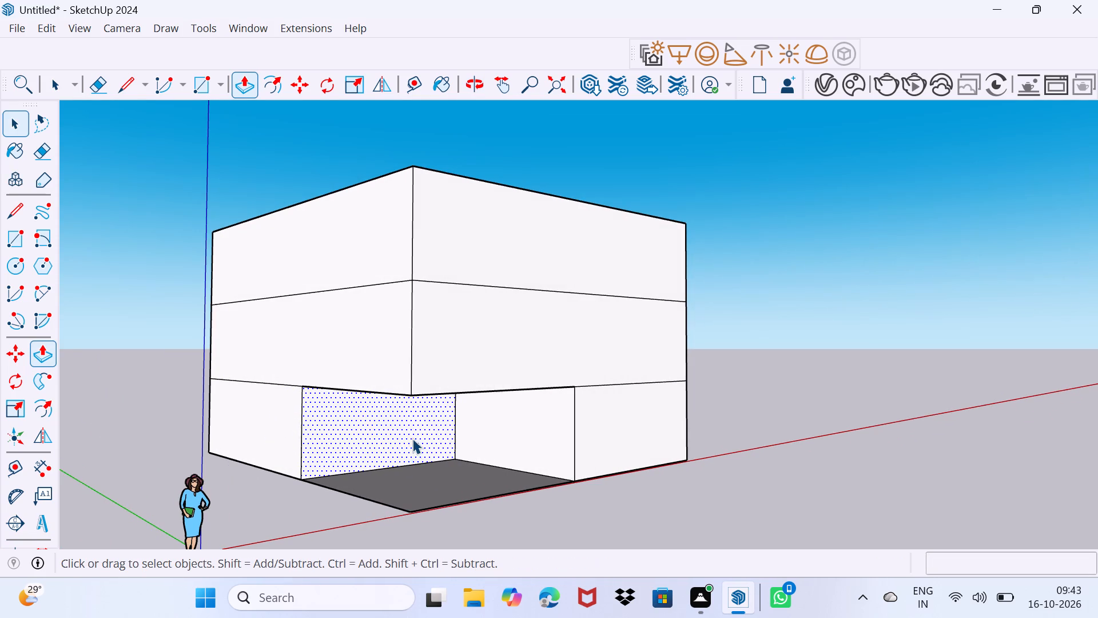
# Erase the two outer ground-level edges of the recess at the building corner, removing the recess's floor face.
pyautogui.moveTo(420, 537); pyautogui.dragTo(457, 474)
pyautogui.scroll(3, 423, 483)
pyautogui.moveTo(426, 486); pyautogui.dragTo(395, 500, button='middle')
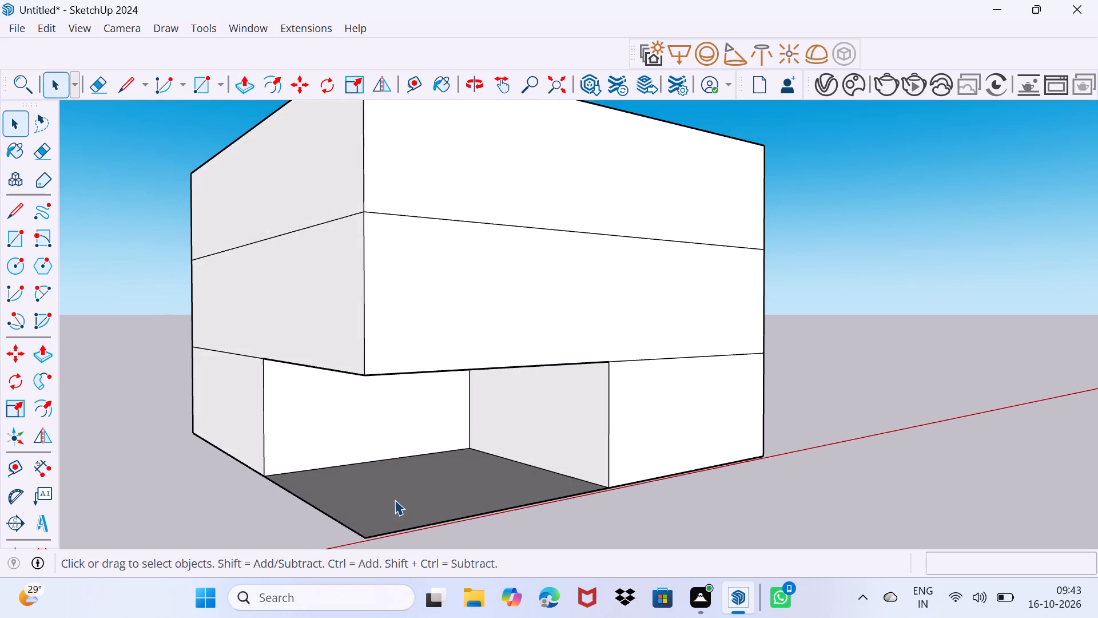
pyautogui.press('e')
pyautogui.moveTo(359, 524); pyautogui.dragTo(339, 537)
pyautogui.moveTo(385, 520); pyautogui.dragTo(320, 541)
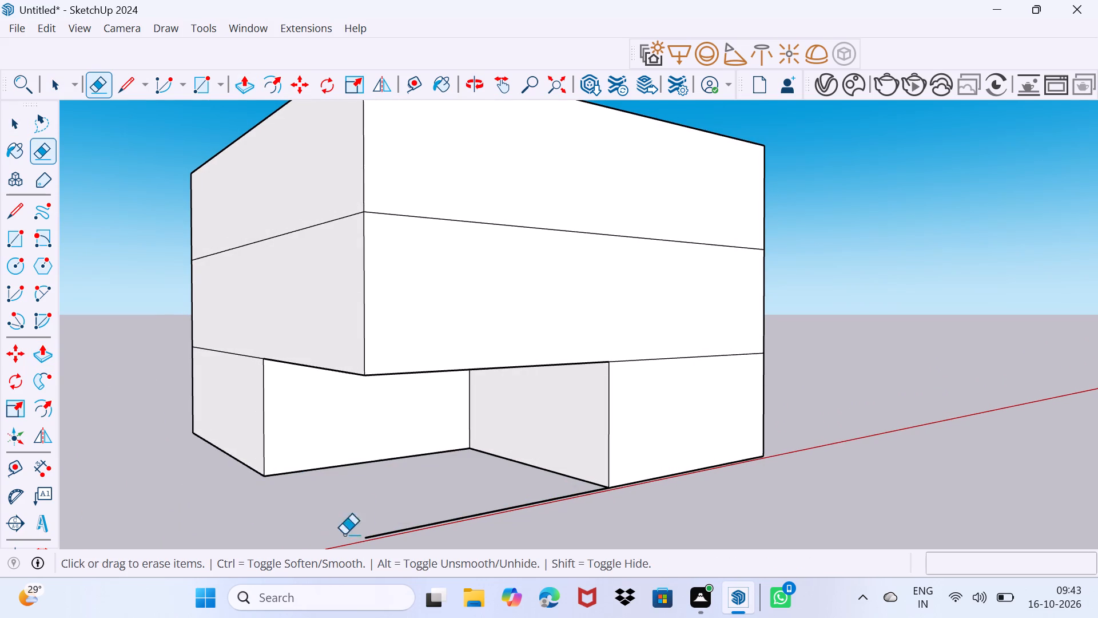
pyautogui.moveTo(419, 532); pyautogui.dragTo(444, 553)
pyautogui.moveTo(468, 443); pyautogui.dragTo(483, 474)
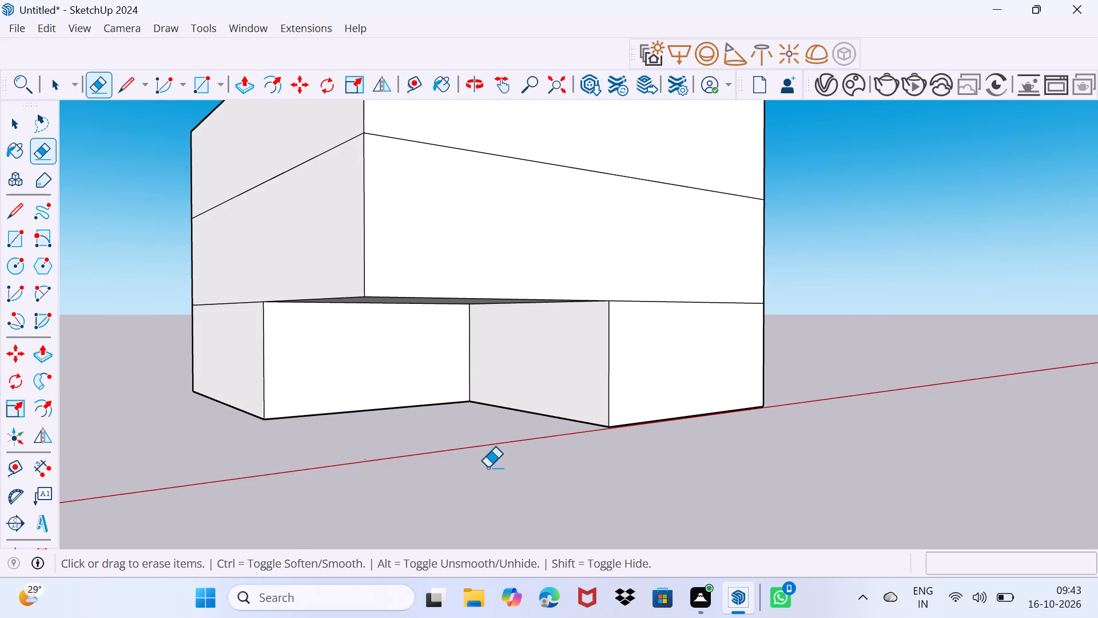
# Examine the building's underside and the recessed ground-floor corner from several sides.
pyautogui.moveTo(535, 445); pyautogui.dragTo(241, 305, button='middle')
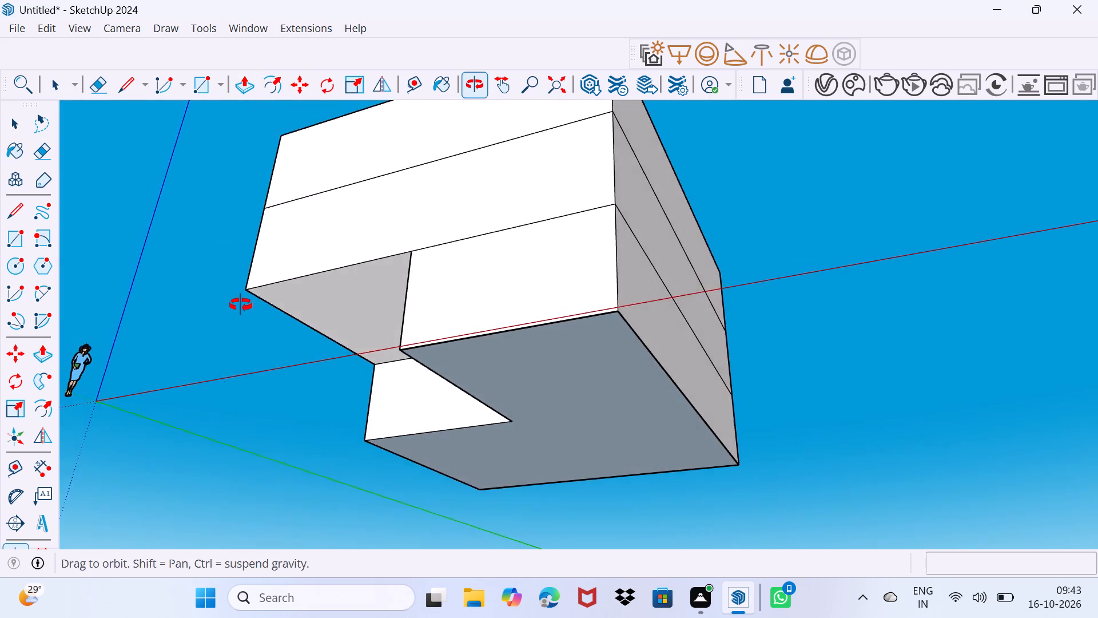
pyautogui.moveTo(241, 305); pyautogui.dragTo(895, 365, button='middle')
pyautogui.moveTo(297, 355); pyautogui.dragTo(324, 373, button='middle')
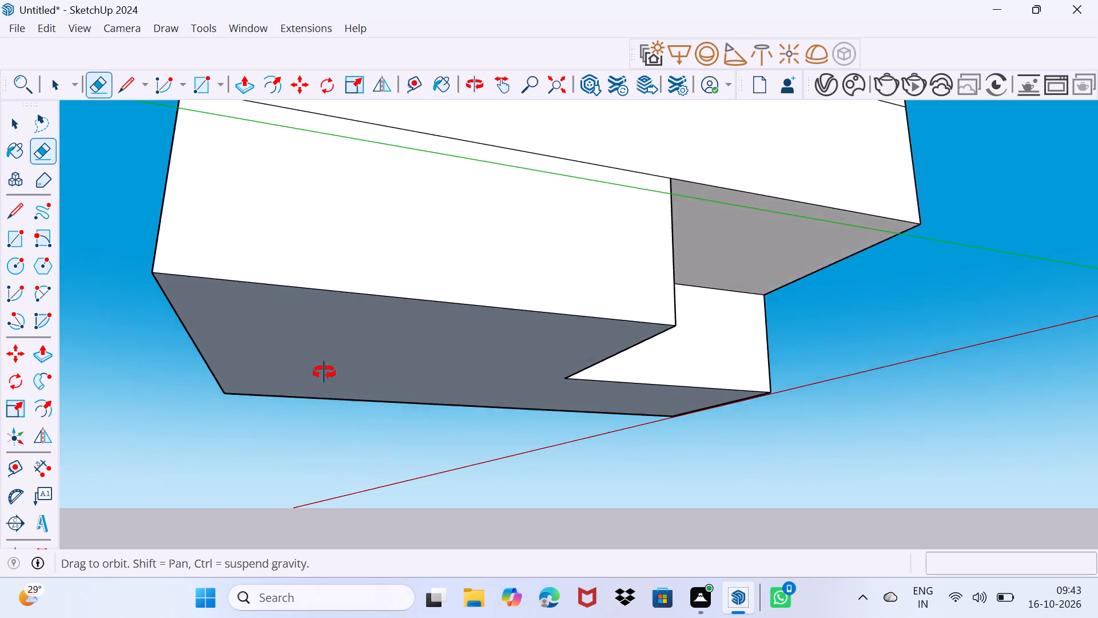
pyautogui.moveTo(324, 373); pyautogui.dragTo(94, 425, button='middle')
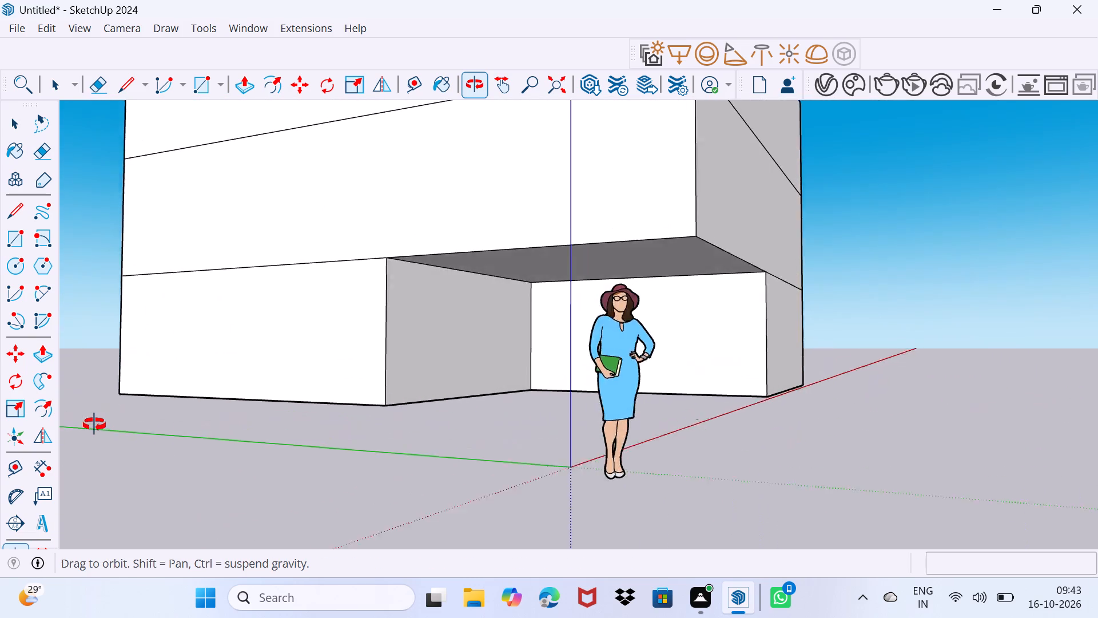
pyautogui.moveTo(94, 425); pyautogui.dragTo(628, 379, button='middle')
pyautogui.press('space')
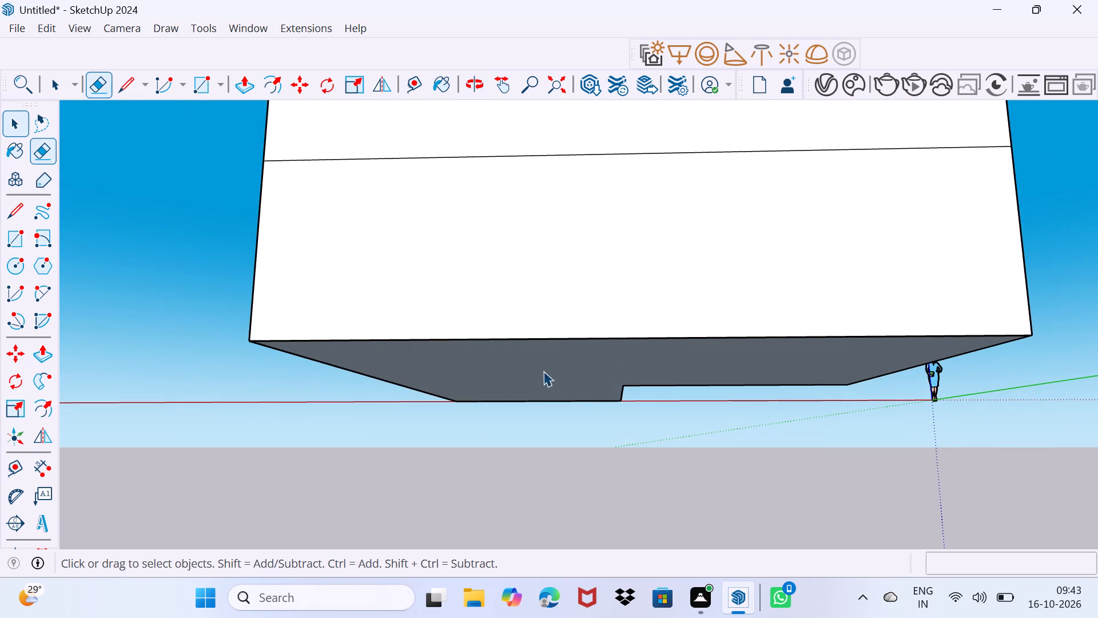
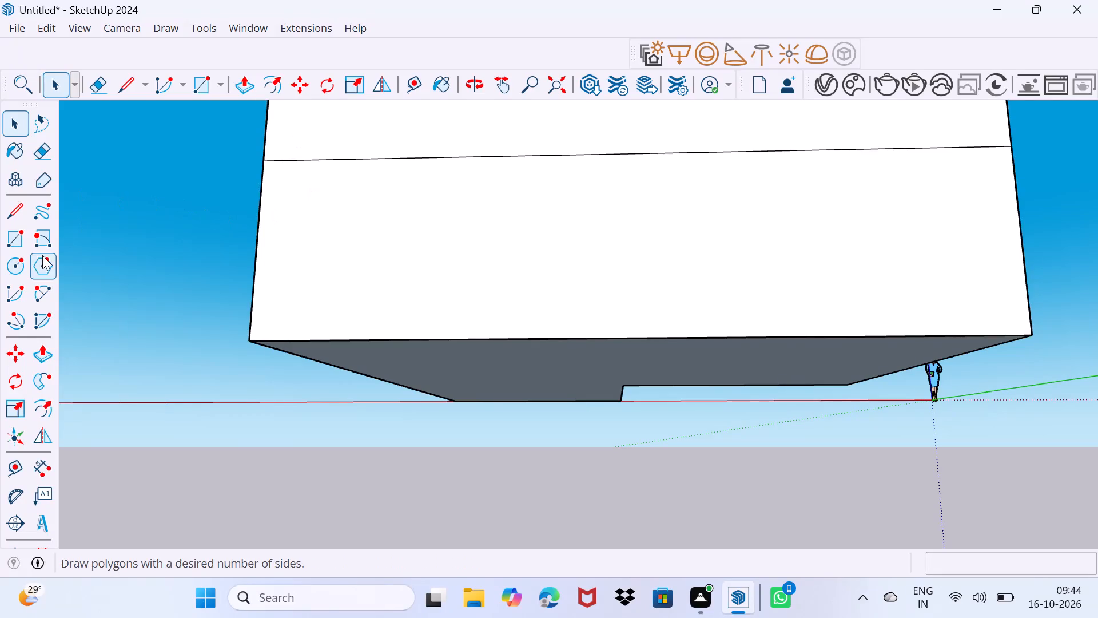
# Draw a vertical rectangle 6" high downward from the full bottom edge of the building's rear face, opposite the recess.
pyautogui.click(45, 242)
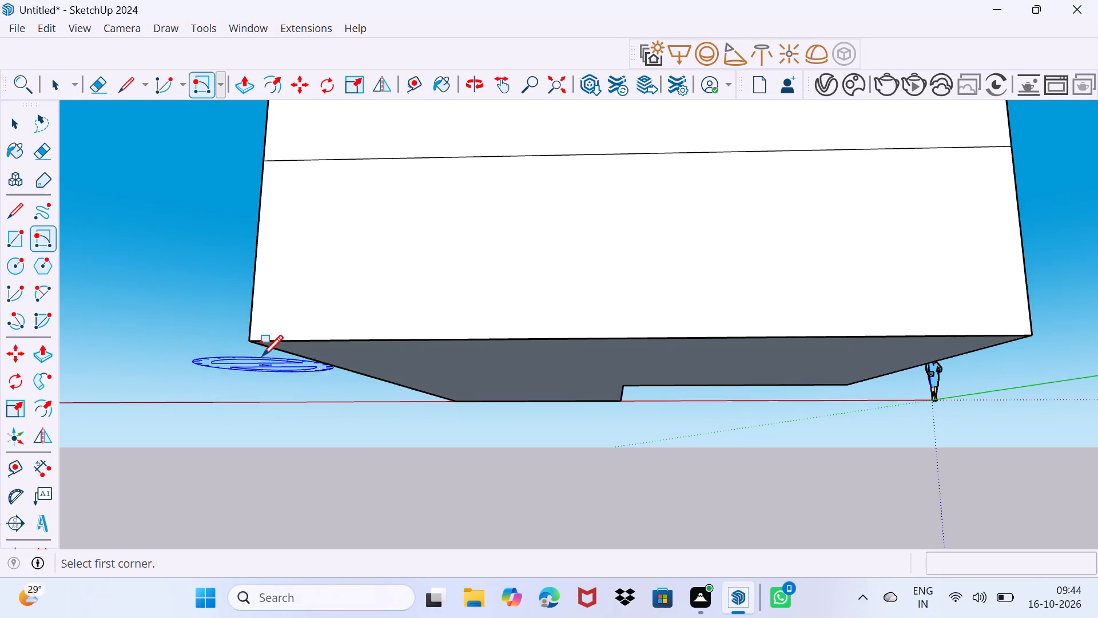
pyautogui.click(254, 347)
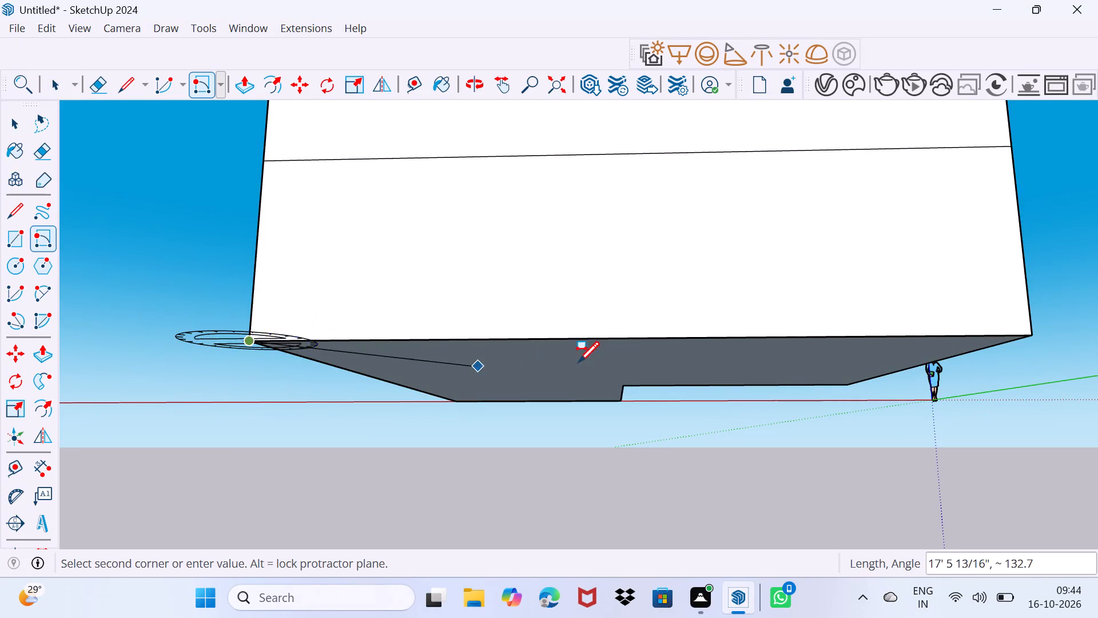
pyautogui.click(1031, 336)
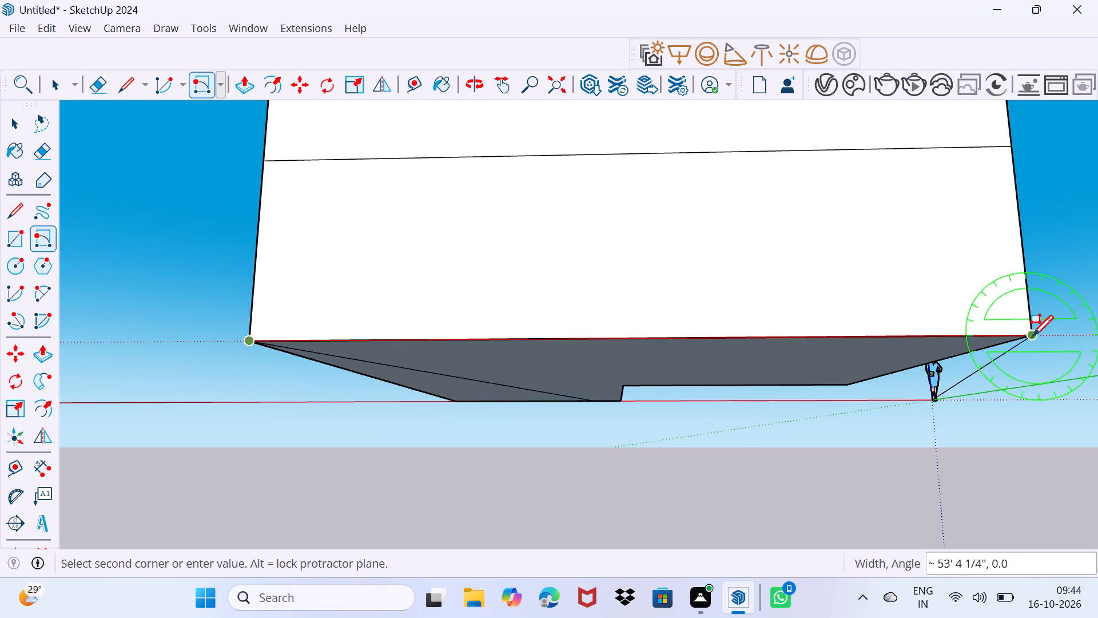
pyautogui.moveTo(892, 420); pyautogui.dragTo(552, 433, button='middle')
pyautogui.scroll(-13, 552, 433)
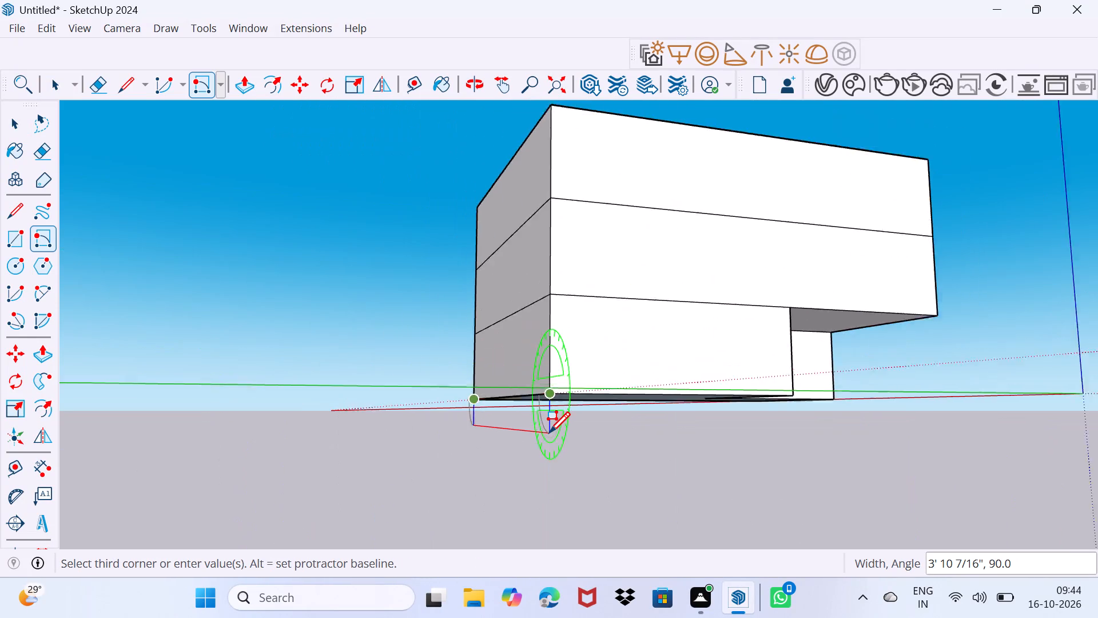
pyautogui.write('6"')
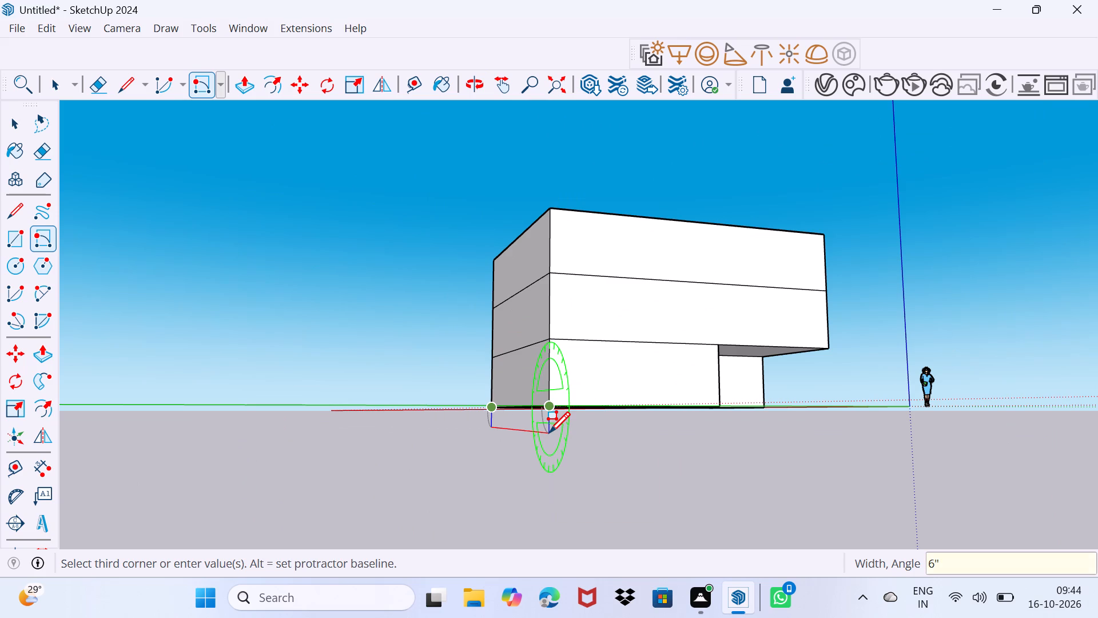
pyautogui.press('Return')
pyautogui.press('space')
# Push/Pull the 6" strip about 68' under the building and out past the front face, forming a base slab.
pyautogui.scroll(3, 543, 429)
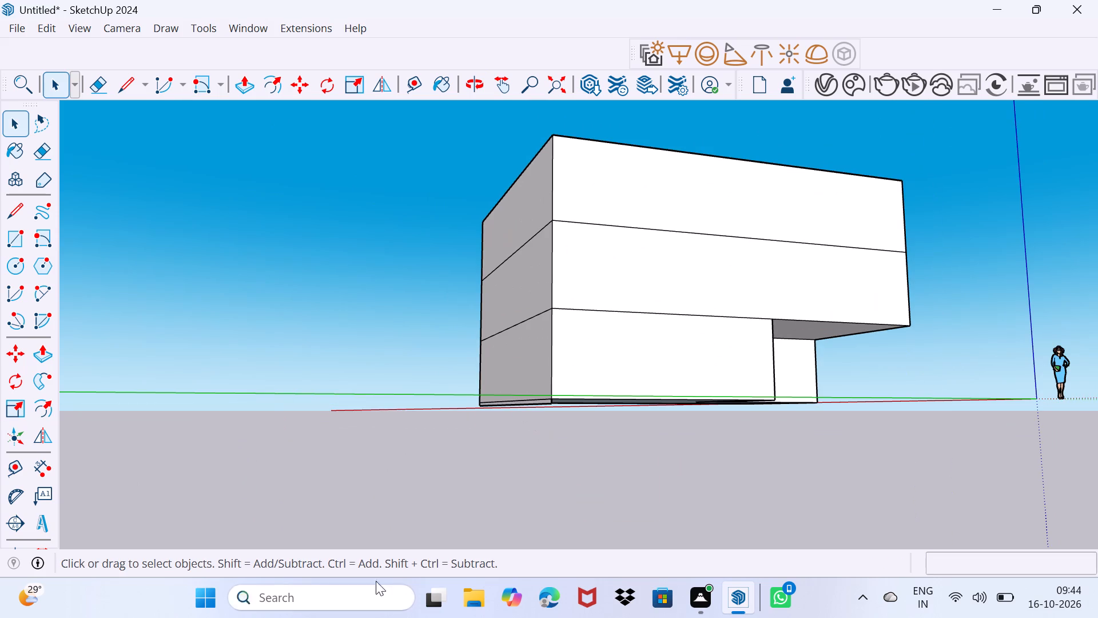
pyautogui.moveTo(582, 422); pyautogui.dragTo(315, 440, button='middle')
pyautogui.keyDown('shift'); pyautogui.scroll(6, 562, 458); pyautogui.keyUp('shift')
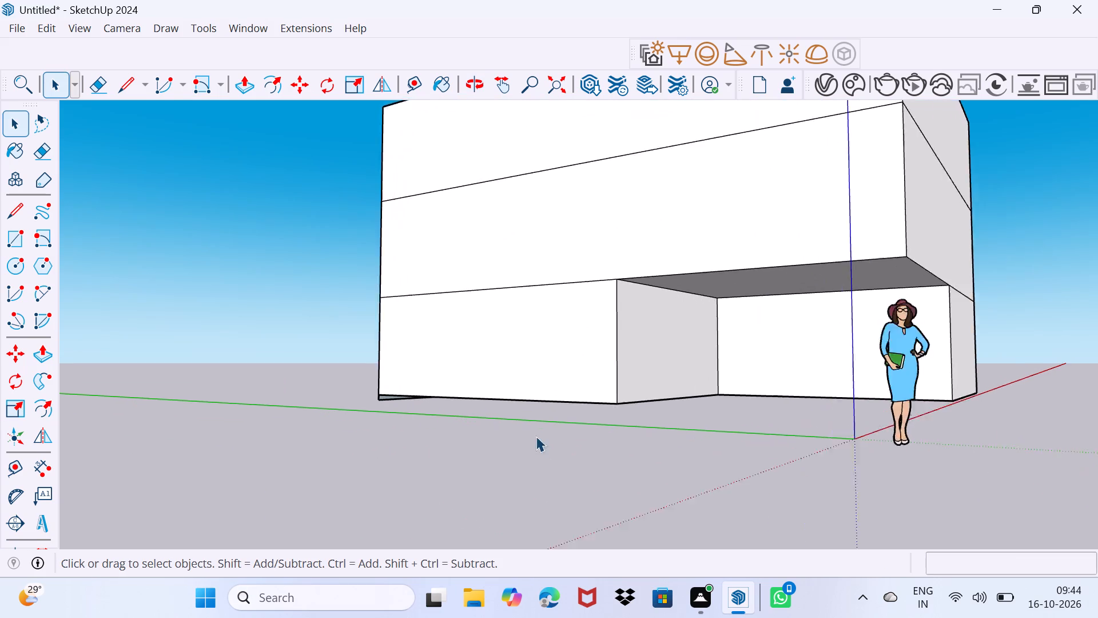
pyautogui.keyDown('shift'); pyautogui.scroll(2, 536, 436); pyautogui.keyUp('shift')
pyautogui.keyDown('shift'); pyautogui.moveTo(564, 478); pyautogui.dragTo(472, 399, button='middle'); pyautogui.keyUp('shift')
pyautogui.scroll(5, 400, 387)
pyautogui.scroll(10, 282, 323)
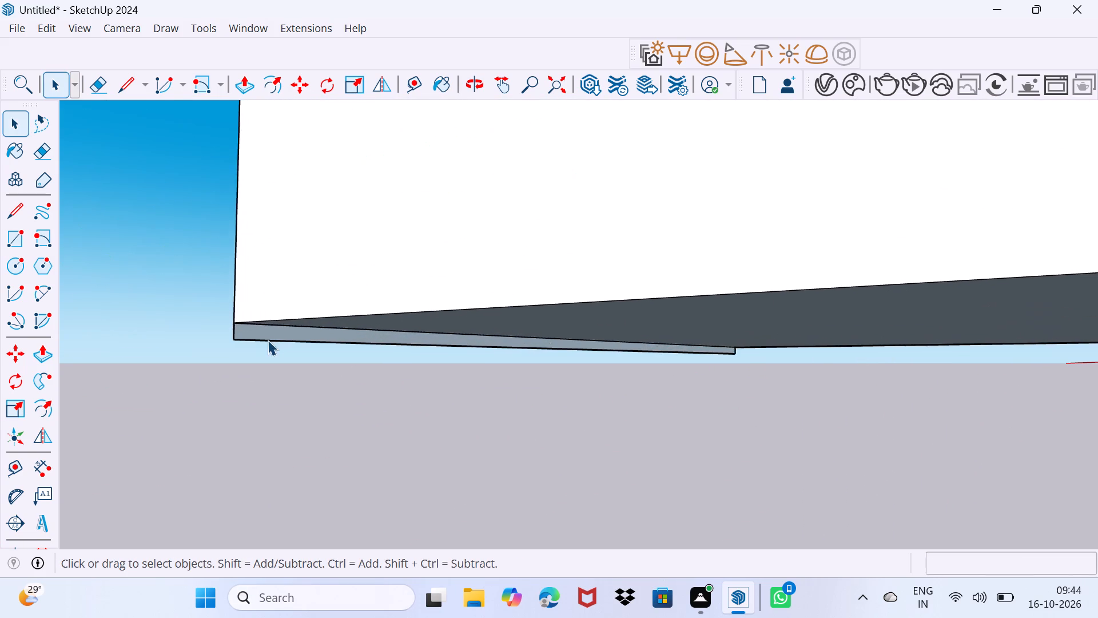
pyautogui.scroll(7, 268, 340)
pyautogui.click(217, 324)
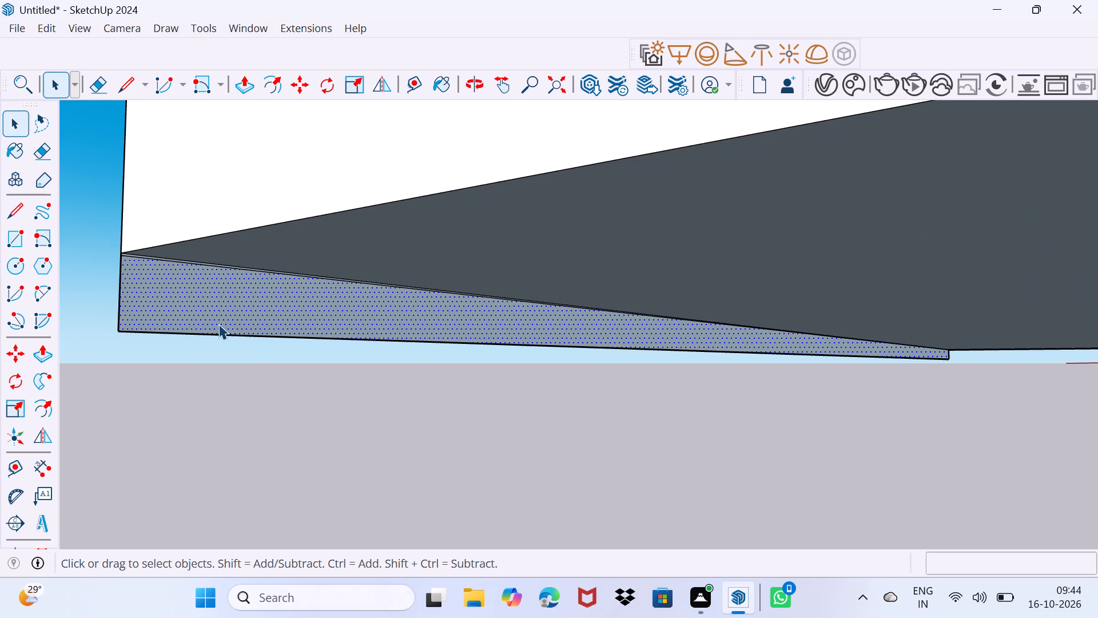
pyautogui.press('p')
pyautogui.click(218, 324)
pyautogui.scroll(-7, 485, 347)
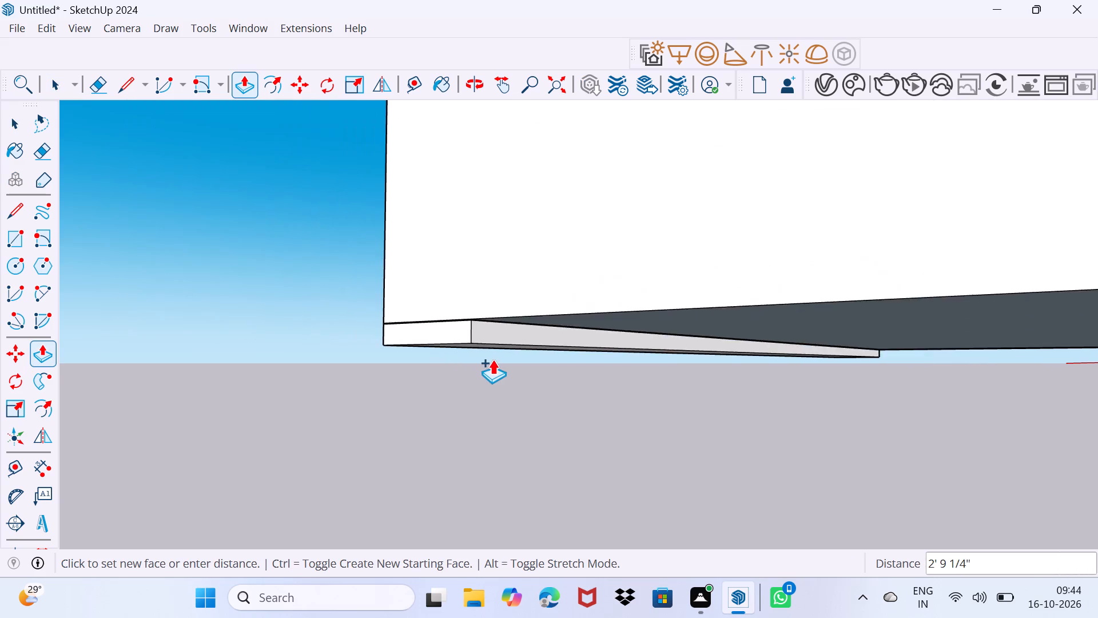
pyautogui.scroll(-15, 492, 359)
pyautogui.middleClick(494, 359)
pyautogui.middleClick(496, 364)
pyautogui.keyDown('shift'); pyautogui.moveTo(609, 381); pyautogui.dragTo(293, 359, button='middle'); pyautogui.keyUp('shift')
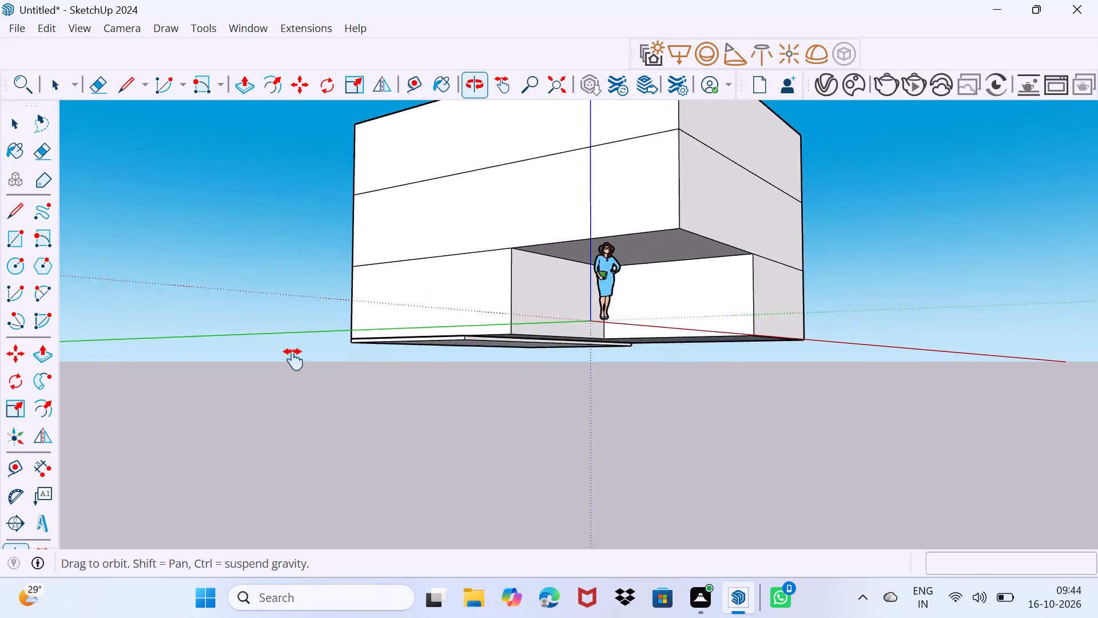
pyautogui.keyDown('shift'); pyautogui.moveTo(293, 359); pyautogui.dragTo(287, 367, button='middle'); pyautogui.keyUp('shift')
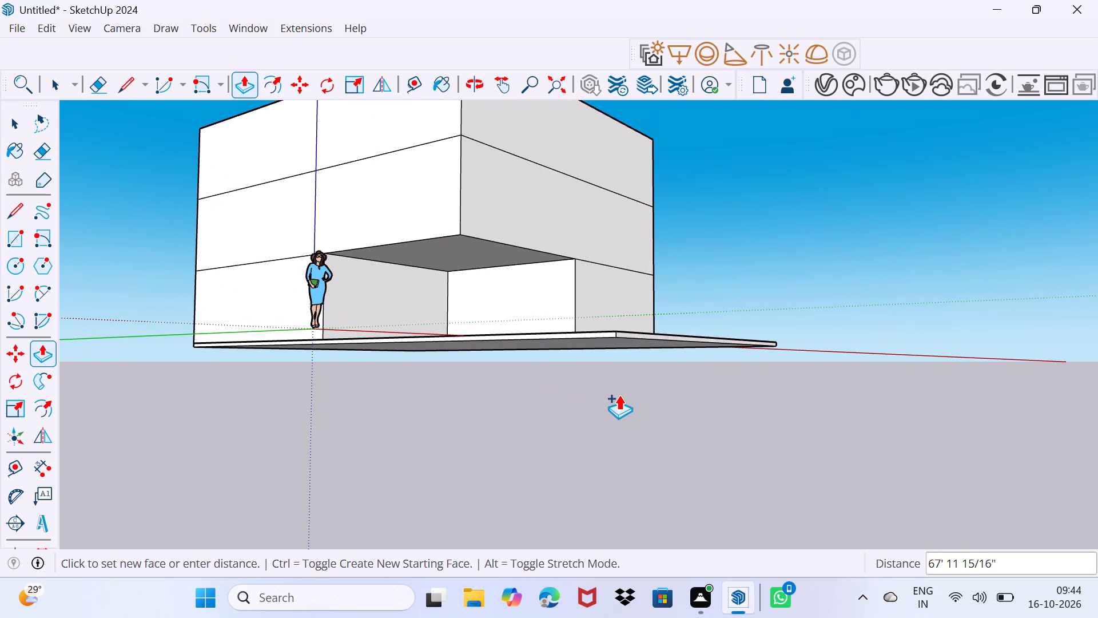
pyautogui.click(619, 395)
pyautogui.press('space')
# Examine the building mass and its extended base slab from the front, from above and at a lower angle.
pyautogui.moveTo(594, 400); pyautogui.dragTo(442, 517, button='middle')
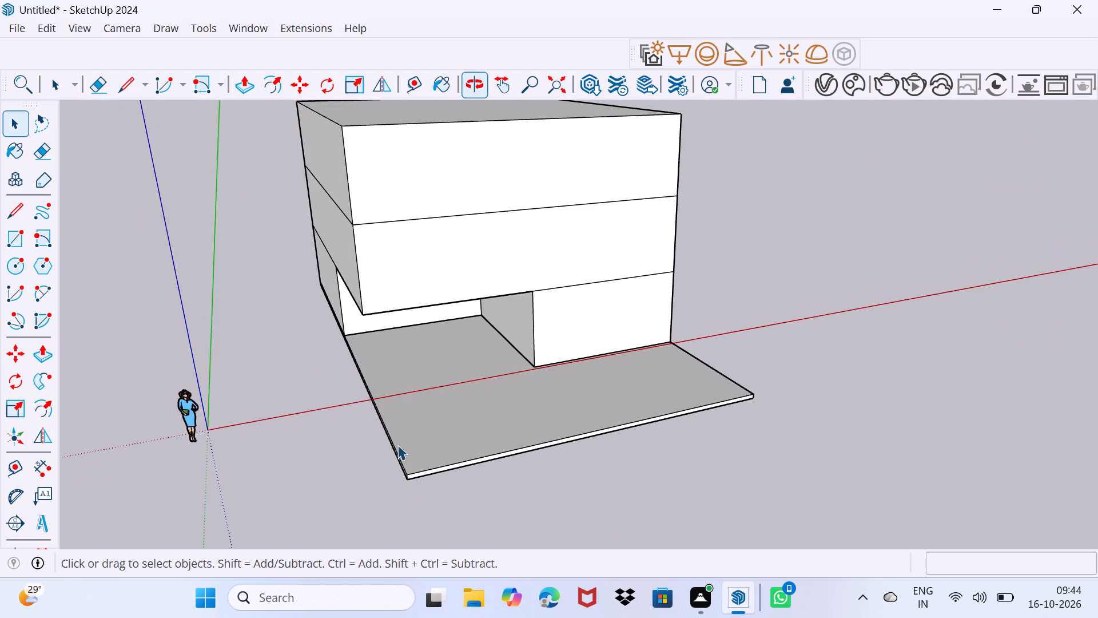
pyautogui.scroll(2, 397, 443)
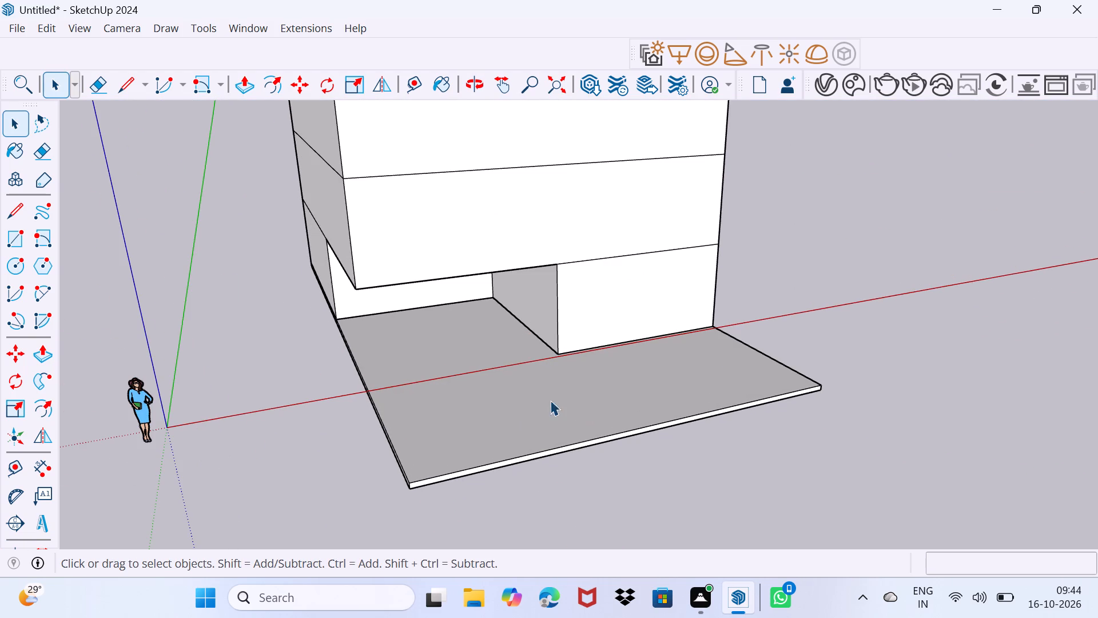
pyautogui.scroll(-3, 504, 410)
pyautogui.moveTo(494, 418); pyautogui.dragTo(476, 413, button='middle')
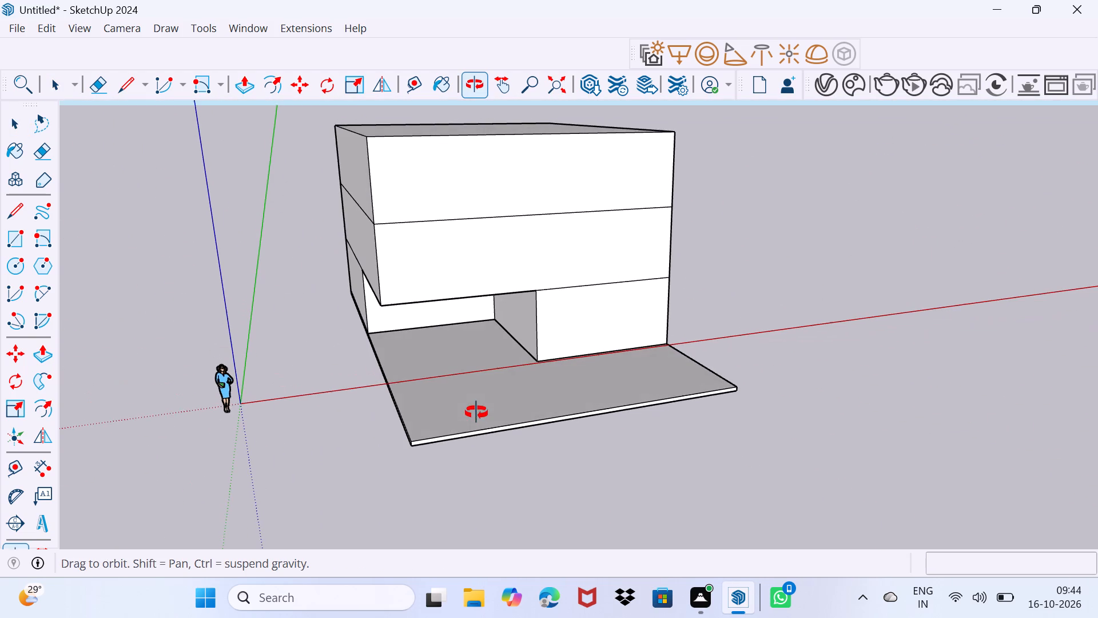
pyautogui.moveTo(476, 413); pyautogui.dragTo(476, 415, button='middle')
pyautogui.moveTo(417, 387); pyautogui.dragTo(417, 388, button='middle')
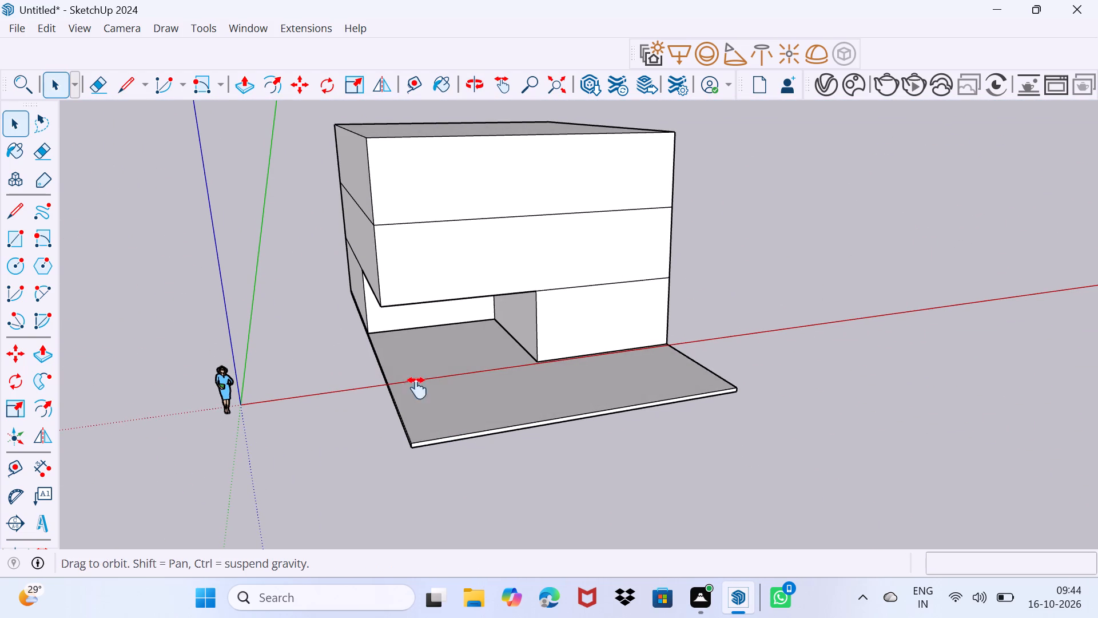
pyautogui.moveTo(417, 388); pyautogui.dragTo(340, 510, button='middle')
pyautogui.moveTo(344, 512); pyautogui.dragTo(364, 438, button='middle')
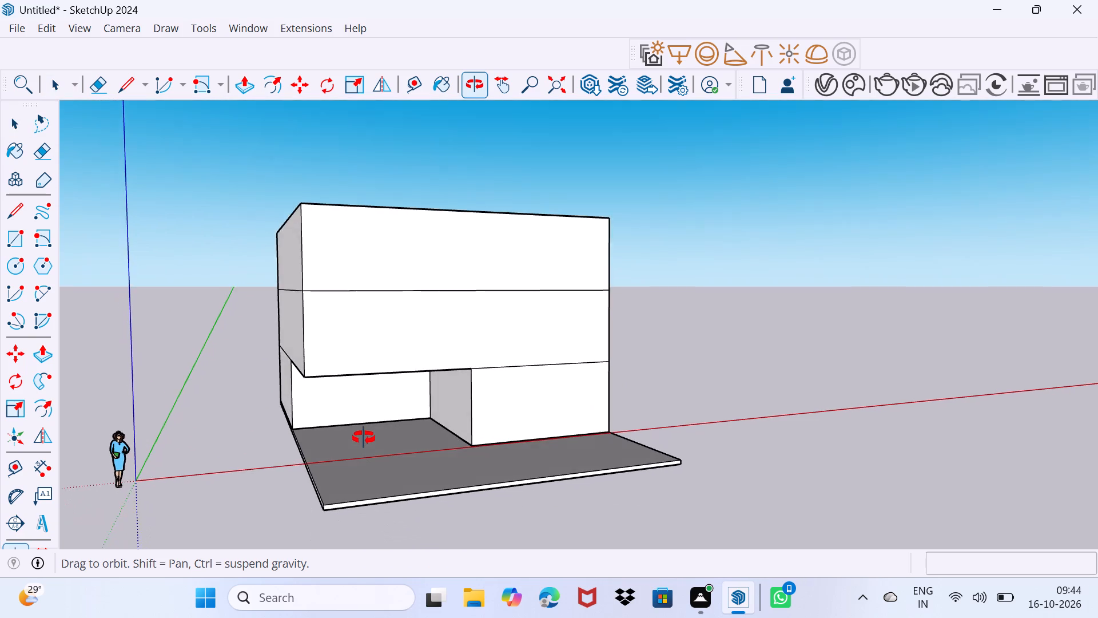
pyautogui.moveTo(364, 438); pyautogui.dragTo(387, 440, button='middle')
# Draw a 10' vertical line on the middle storey's front face, from the ground recess's upper inner corner to the top storey line.
pyautogui.scroll(4, 432, 378)
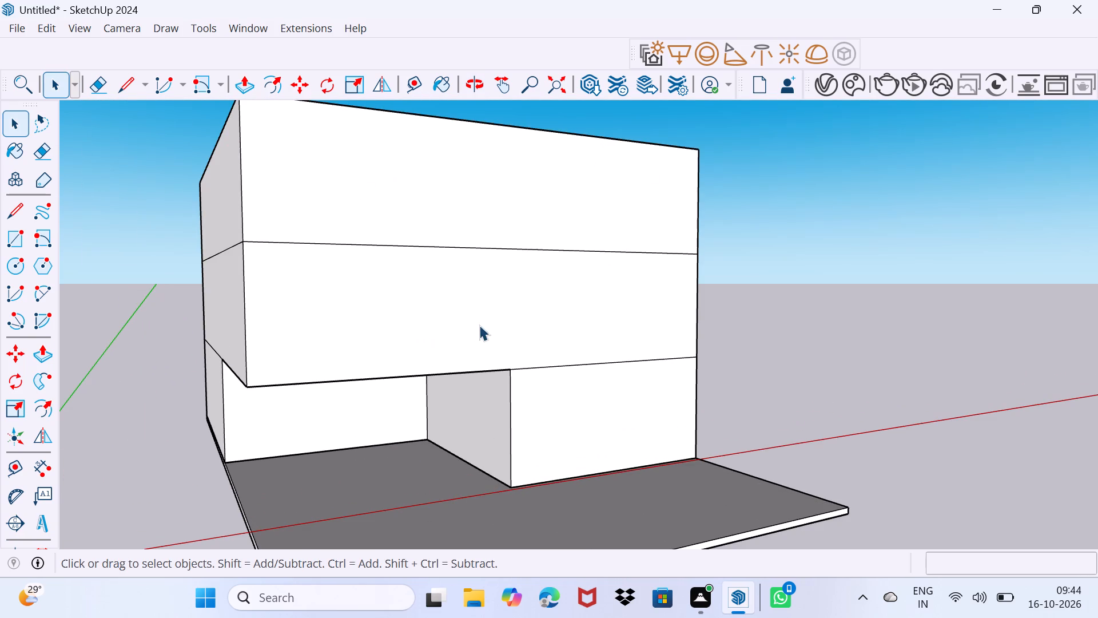
pyautogui.press('l')
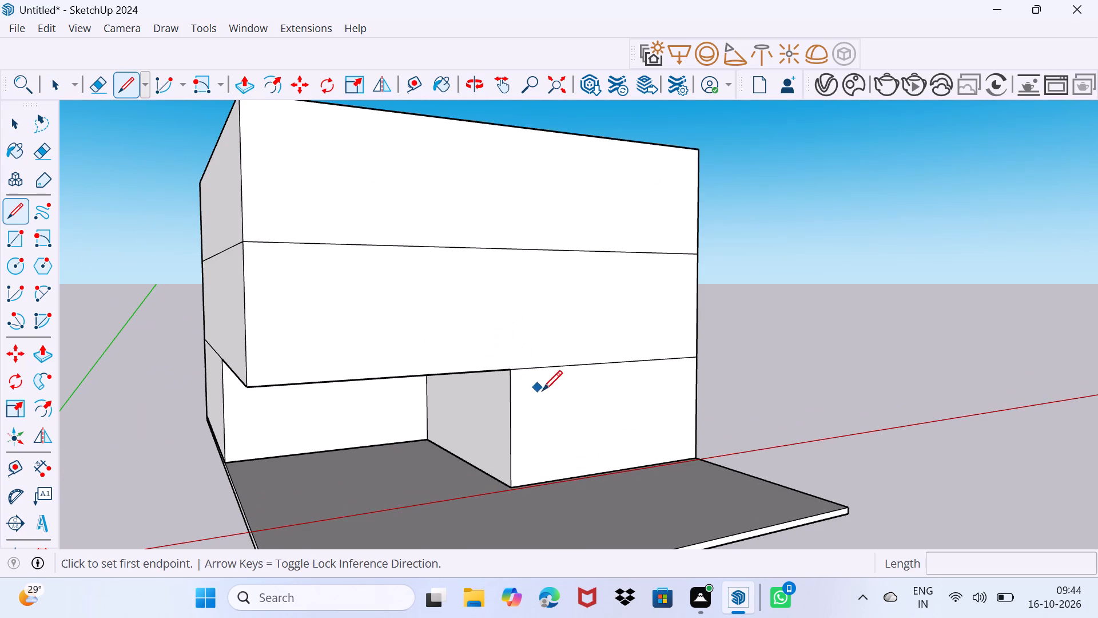
pyautogui.click(514, 369)
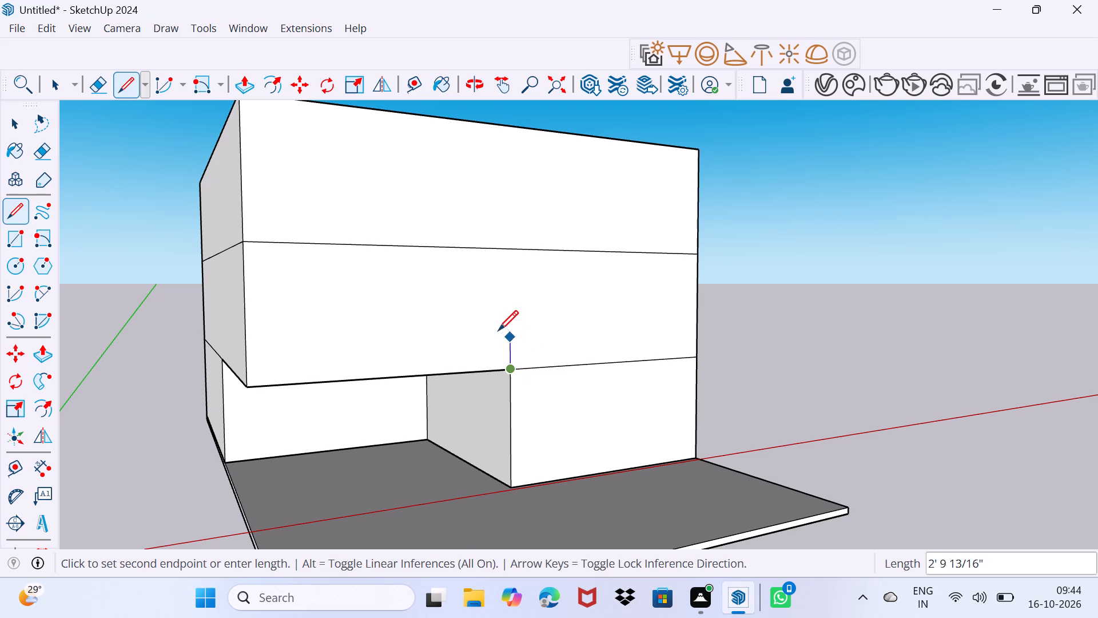
pyautogui.click(510, 248)
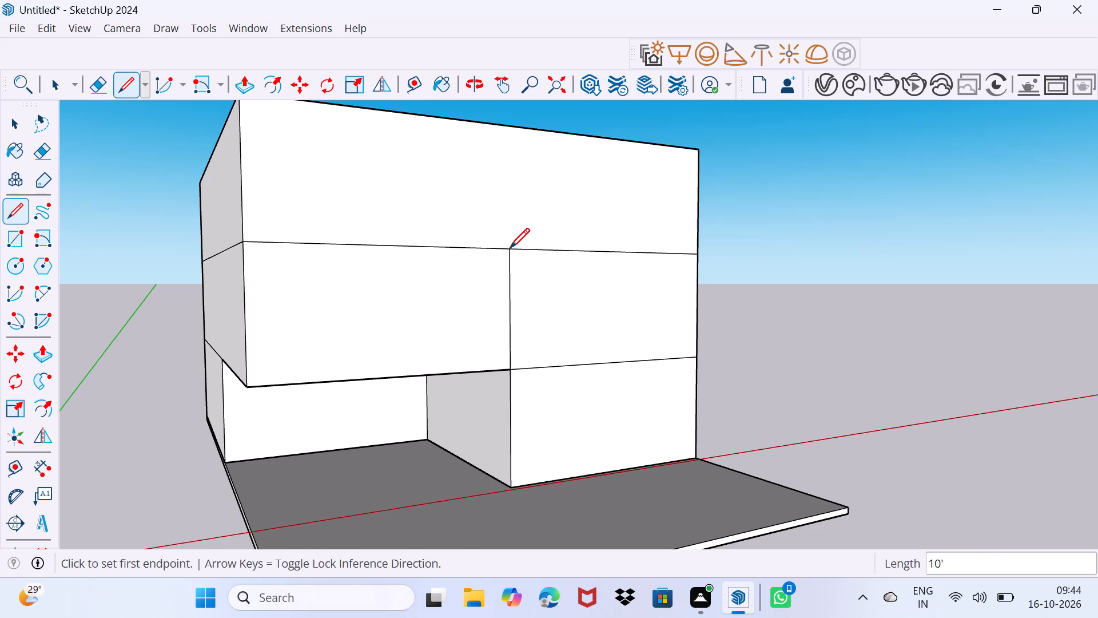
pyautogui.press('space')
# Push the middle storey's front face above the recess inward about 21' 6", flush with the ground recess's back wall.
pyautogui.moveTo(437, 302); pyautogui.dragTo(439, 296)
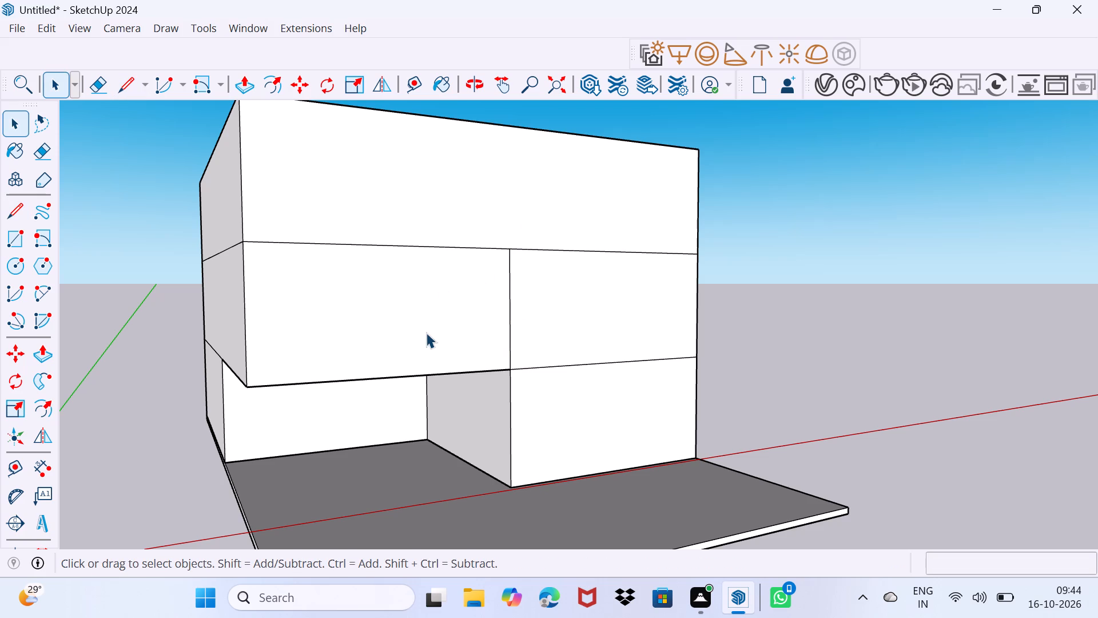
pyautogui.click(426, 332)
pyautogui.press('p')
pyautogui.click(426, 332)
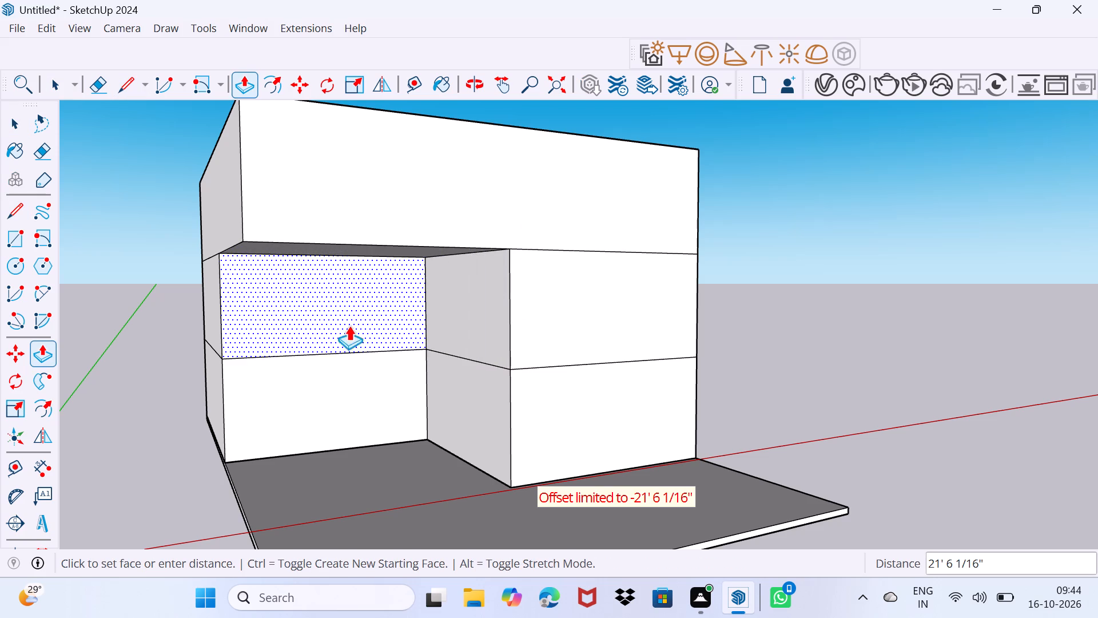
pyautogui.click(335, 354)
pyautogui.press('space')
pyautogui.moveTo(328, 374); pyautogui.dragTo(368, 340)
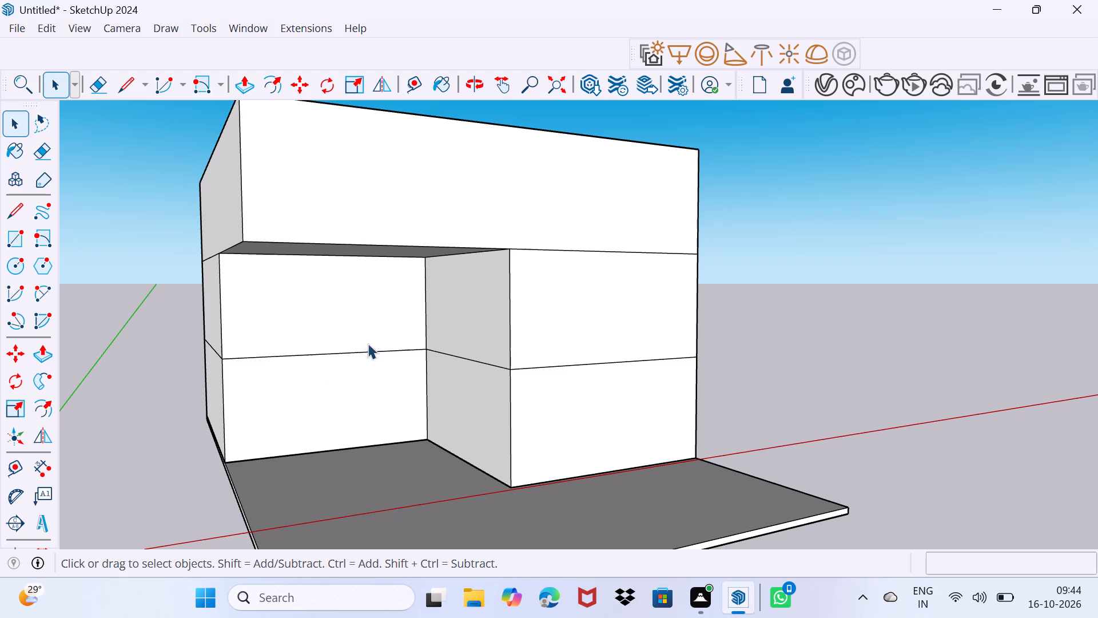
# Copy the storey-dividing edge on the recess's back wall 8" upward.
pyautogui.moveTo(252, 377); pyautogui.dragTo(294, 449, button='middle')
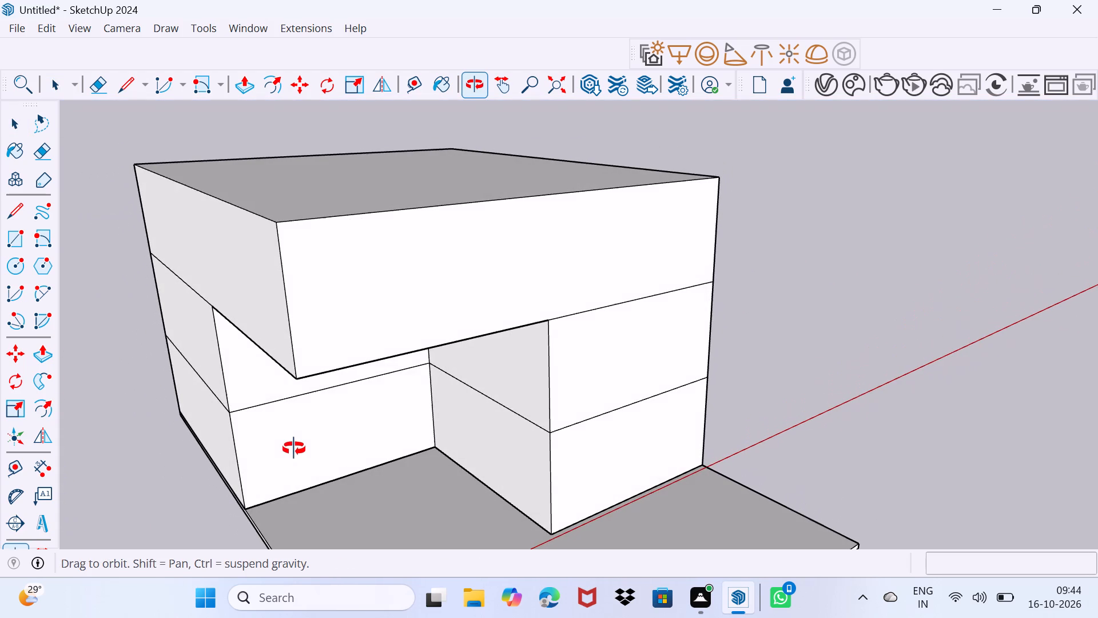
pyautogui.moveTo(294, 449); pyautogui.dragTo(294, 453, button='middle')
pyautogui.scroll(3, 257, 462)
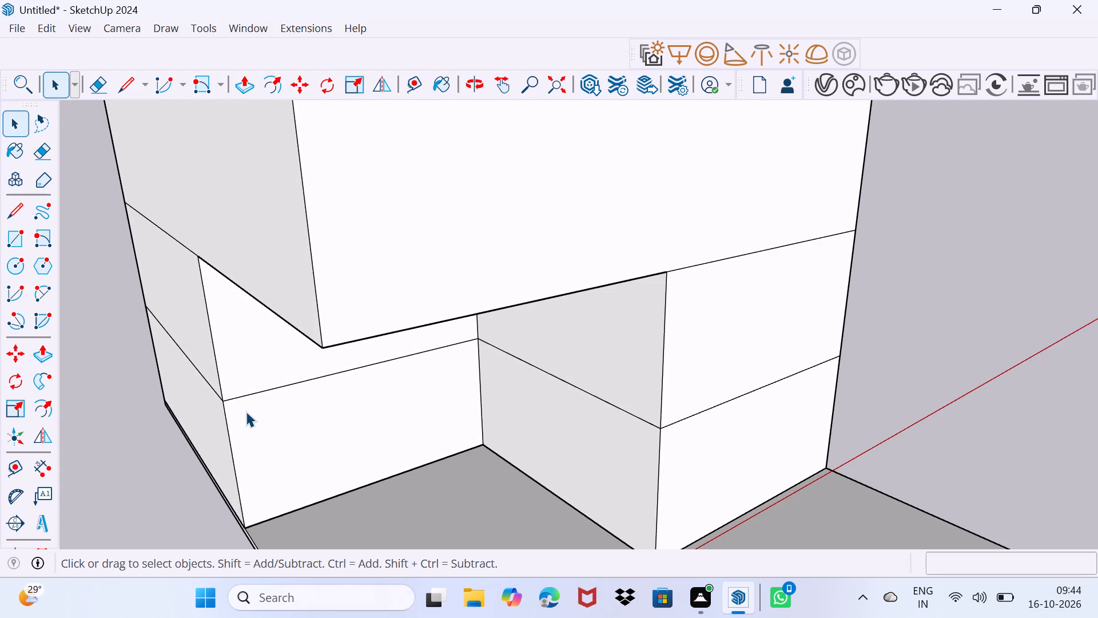
pyautogui.moveTo(248, 401); pyautogui.dragTo(229, 338, button='middle')
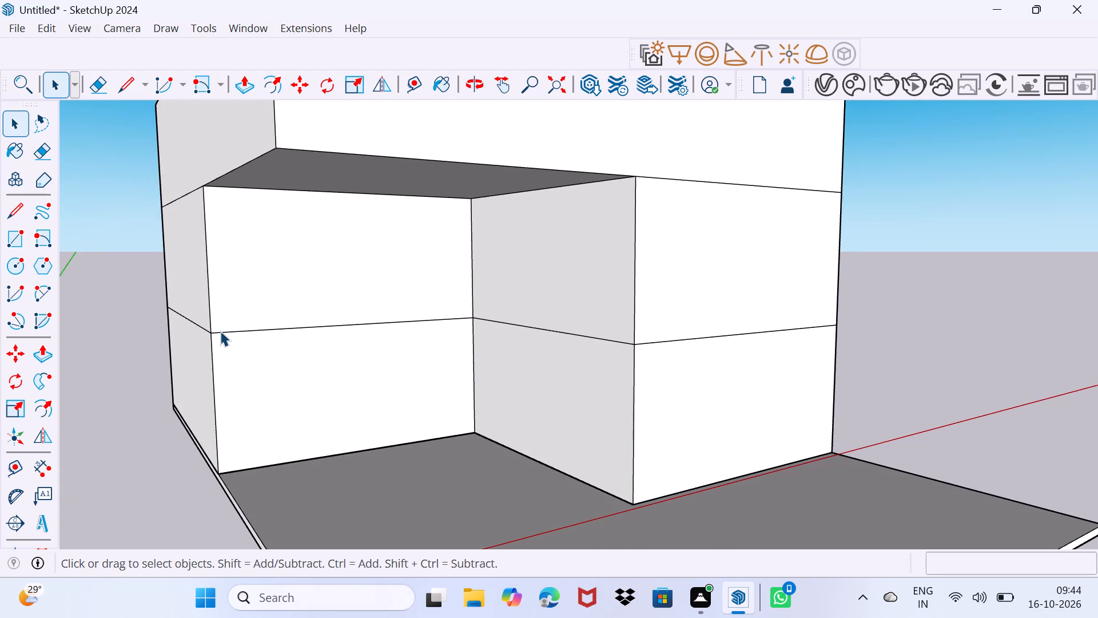
pyautogui.click(220, 331)
pyautogui.press('m')
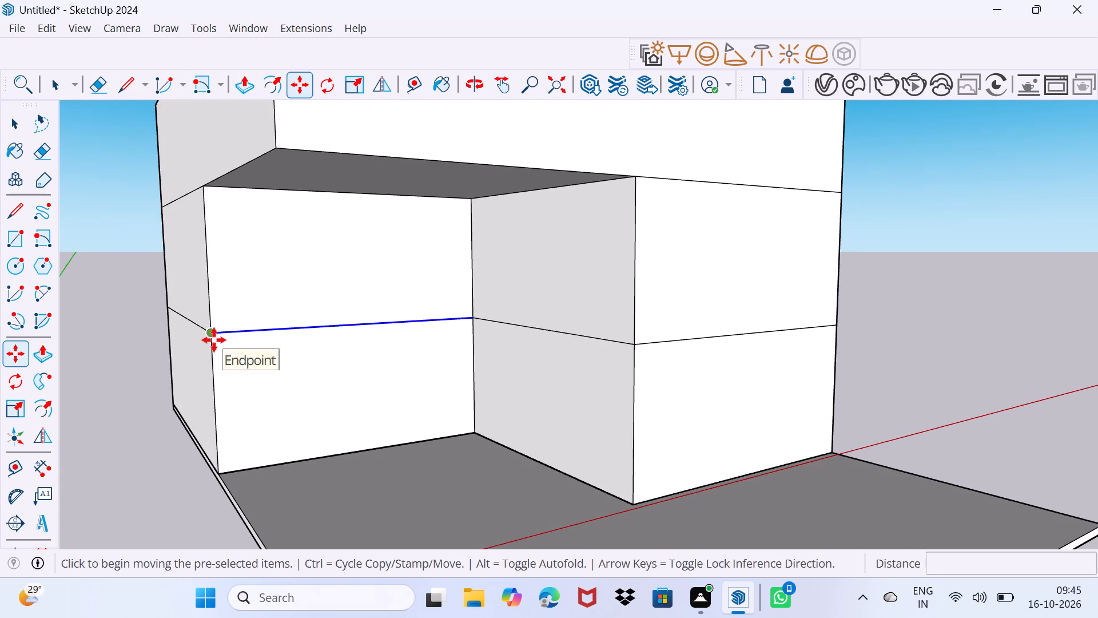
pyautogui.click(214, 340)
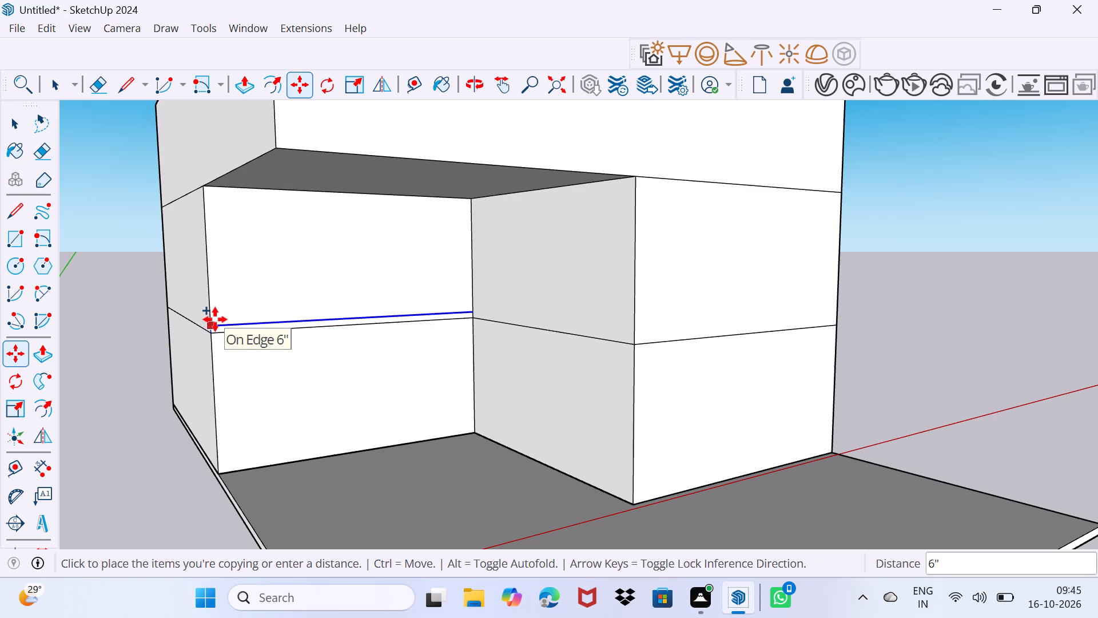
pyautogui.write('8"')
pyautogui.press('Return')
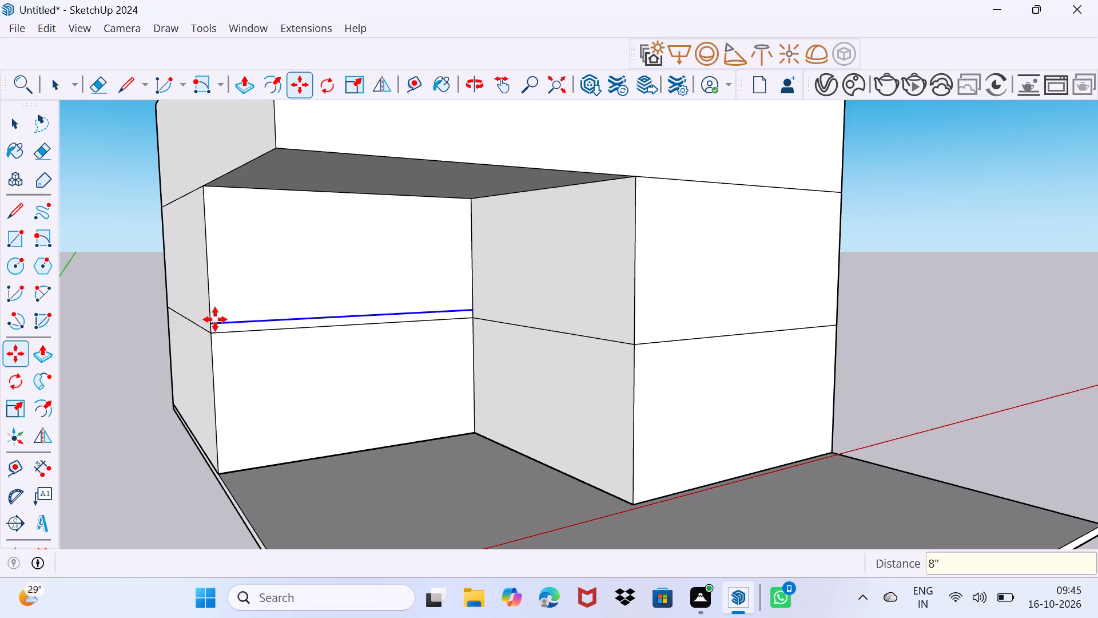
pyautogui.press('space')
pyautogui.moveTo(281, 386); pyautogui.dragTo(315, 359)
# Pull the 8" strip on the recess's back wall forward, flush with the building's front face, as a first-floor balcony slab.
pyautogui.scroll(4, 261, 324)
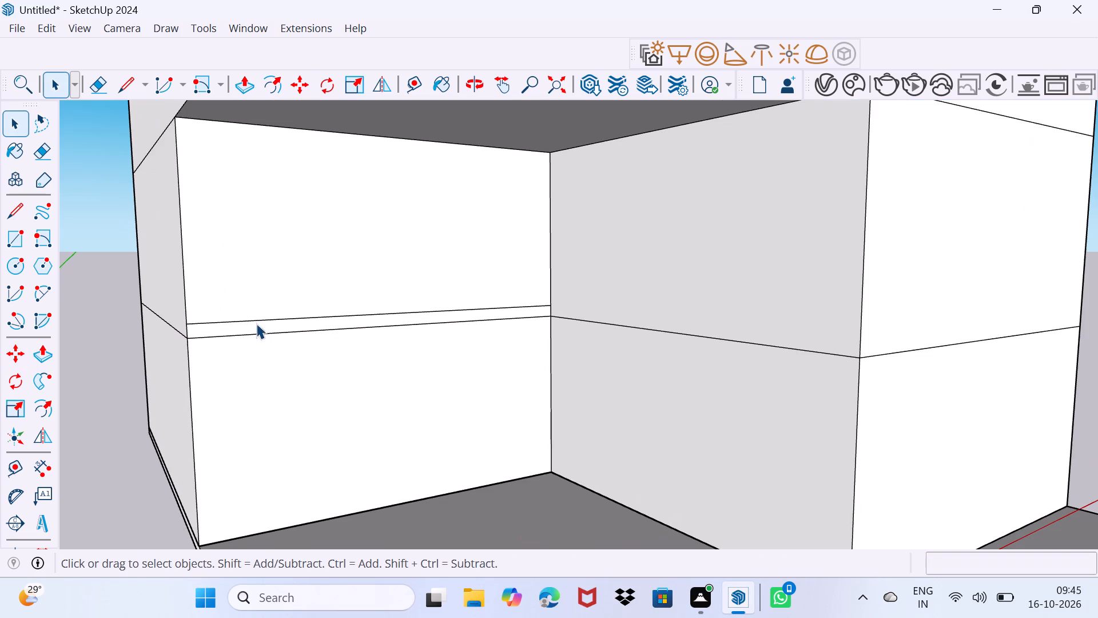
pyautogui.click(257, 327)
pyautogui.press('p')
pyautogui.click(257, 327)
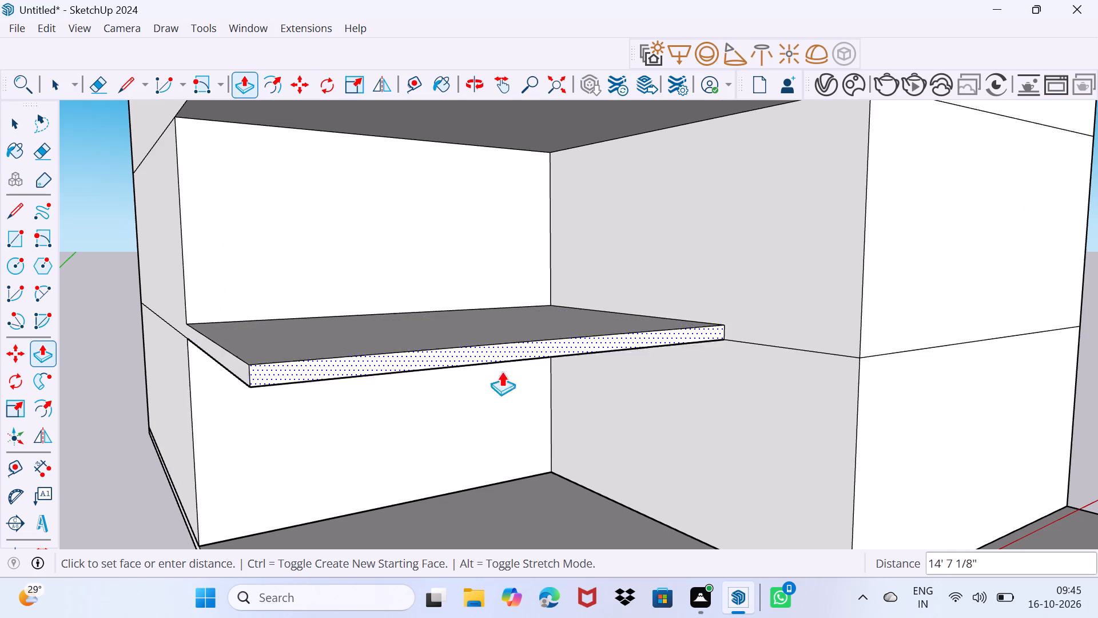
pyautogui.scroll(-5, 583, 371)
pyautogui.click(802, 351)
pyautogui.press('space')
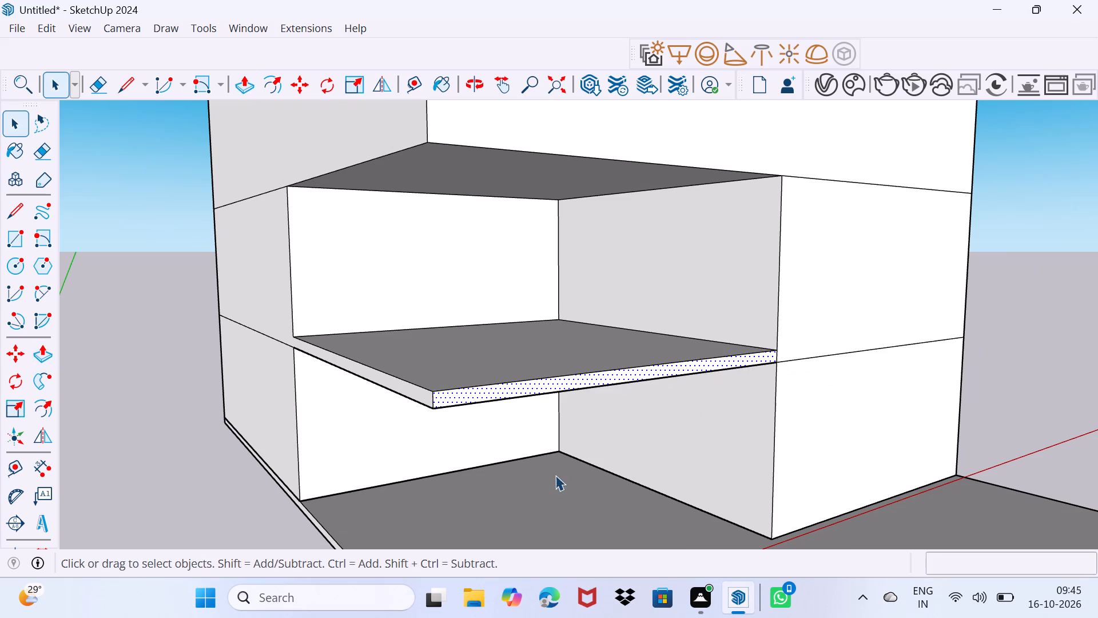
pyautogui.moveTo(556, 474); pyautogui.dragTo(573, 429)
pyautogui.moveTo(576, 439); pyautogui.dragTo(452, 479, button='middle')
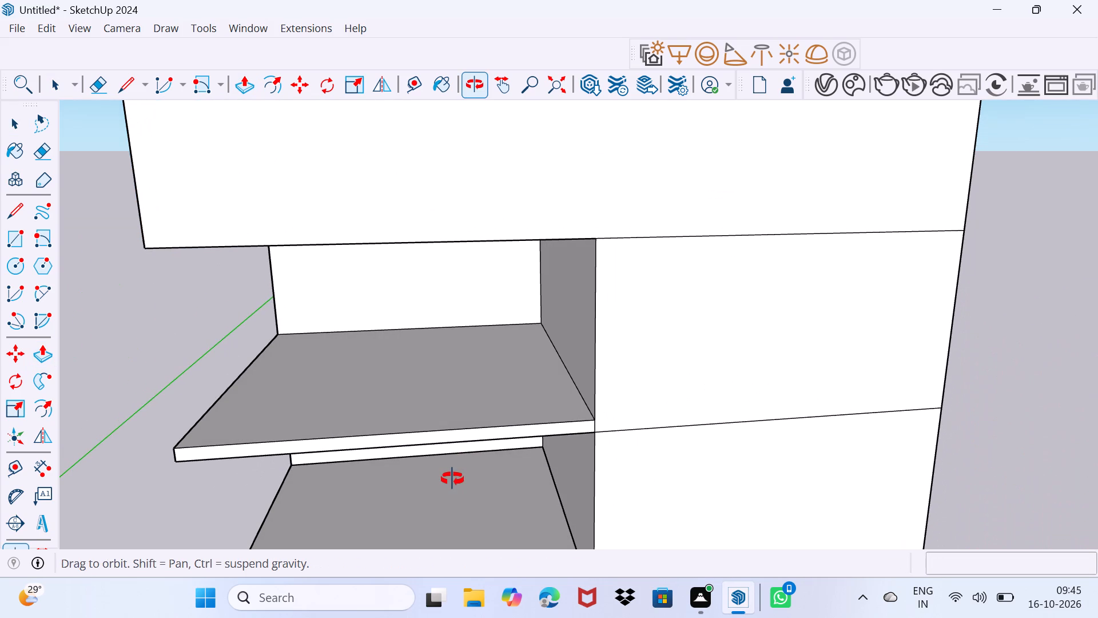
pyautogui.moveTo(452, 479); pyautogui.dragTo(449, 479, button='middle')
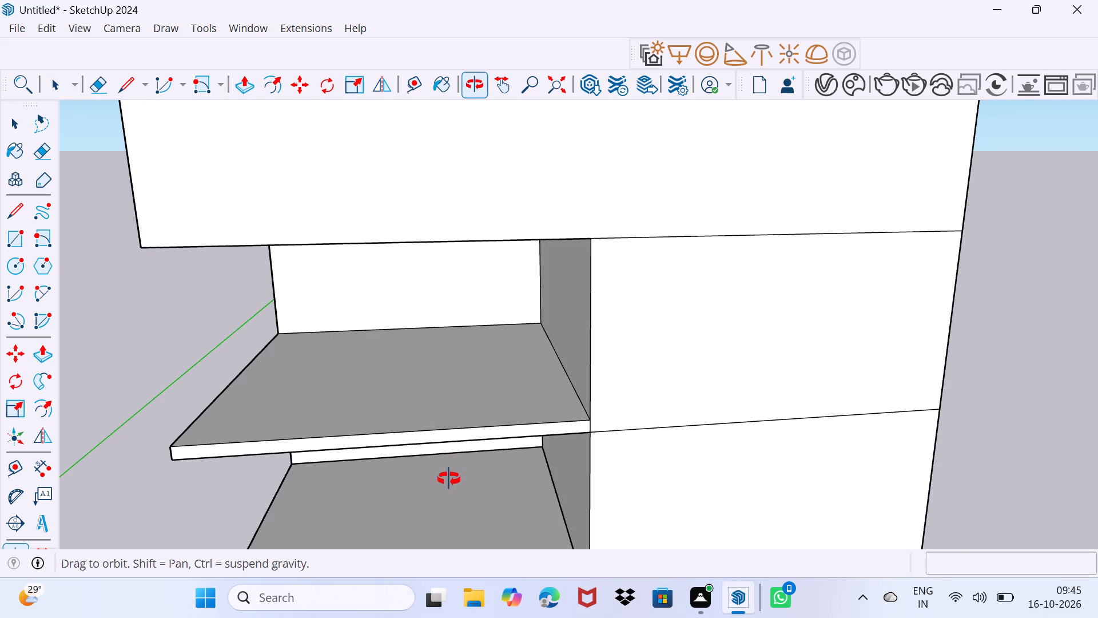
# Examine the recessed corner and its balcony slab from above and below, including the slab's underside.
pyautogui.moveTo(449, 479); pyautogui.dragTo(448, 479, button='middle')
pyautogui.scroll(-3, 445, 479)
pyautogui.moveTo(440, 489); pyautogui.dragTo(480, 364, button='middle')
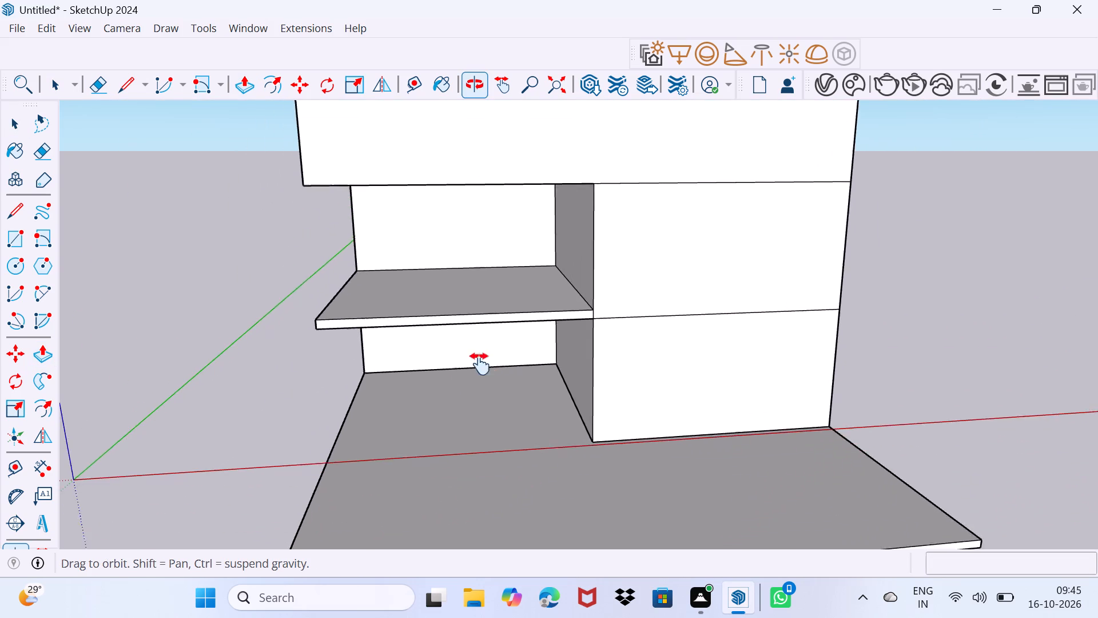
pyautogui.moveTo(480, 364); pyautogui.dragTo(480, 362, button='middle')
pyautogui.scroll(-3, 402, 482)
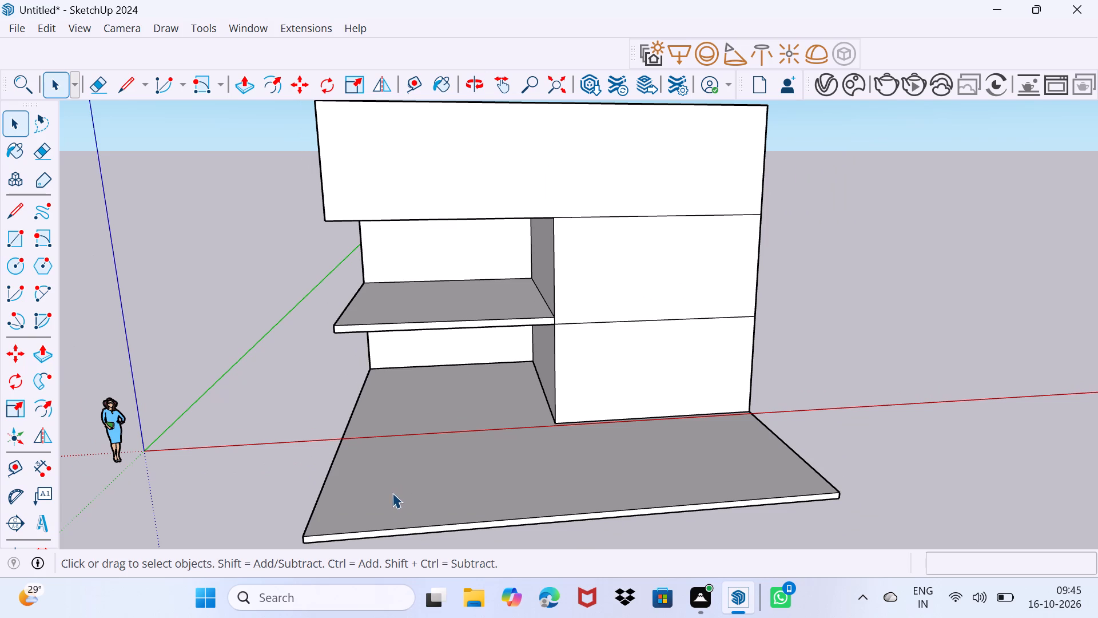
pyautogui.moveTo(403, 487); pyautogui.dragTo(464, 459, button='middle')
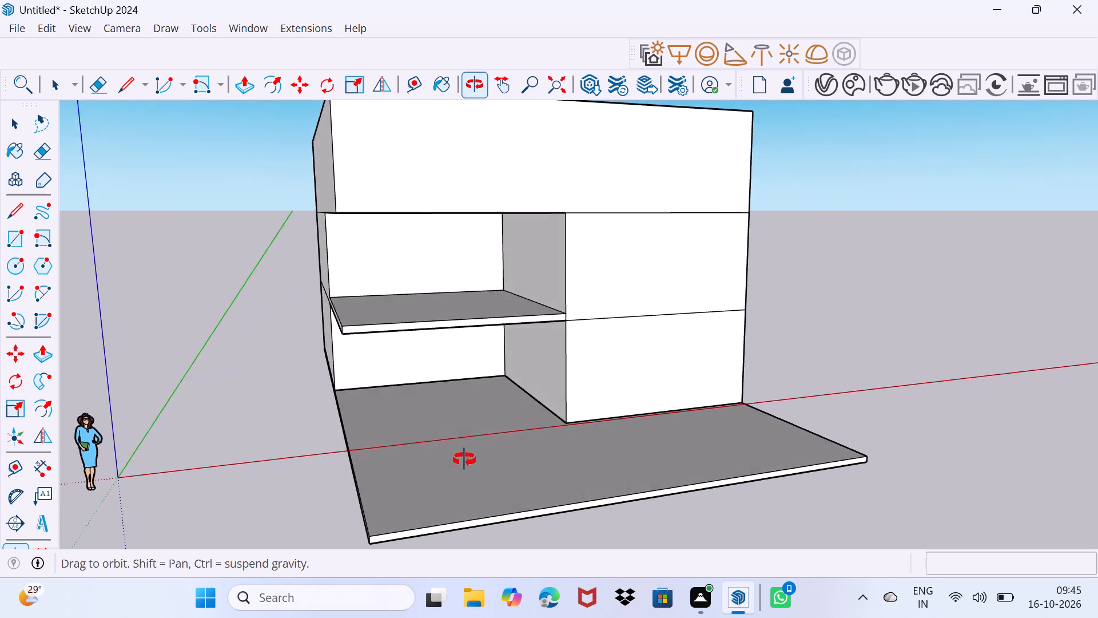
pyautogui.moveTo(464, 459); pyautogui.dragTo(475, 446, button='middle')
pyautogui.scroll(7, 363, 421)
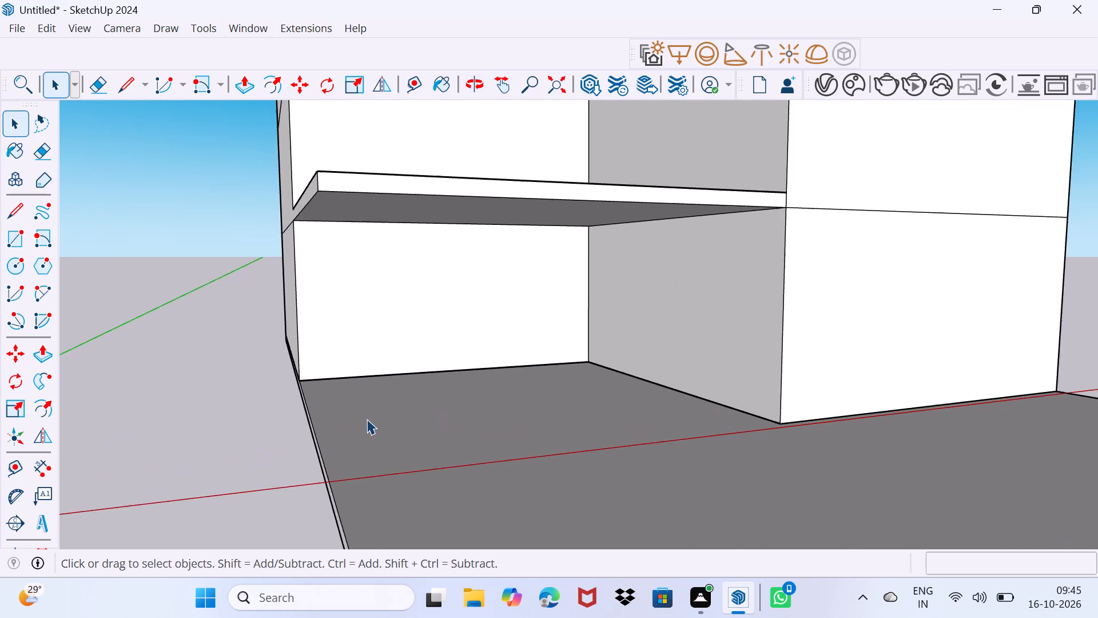
pyautogui.moveTo(364, 435); pyautogui.dragTo(404, 428, button='middle')
pyautogui.moveTo(402, 454); pyautogui.dragTo(401, 463, button='middle')
pyautogui.moveTo(380, 319); pyautogui.dragTo(393, 273, button='middle')
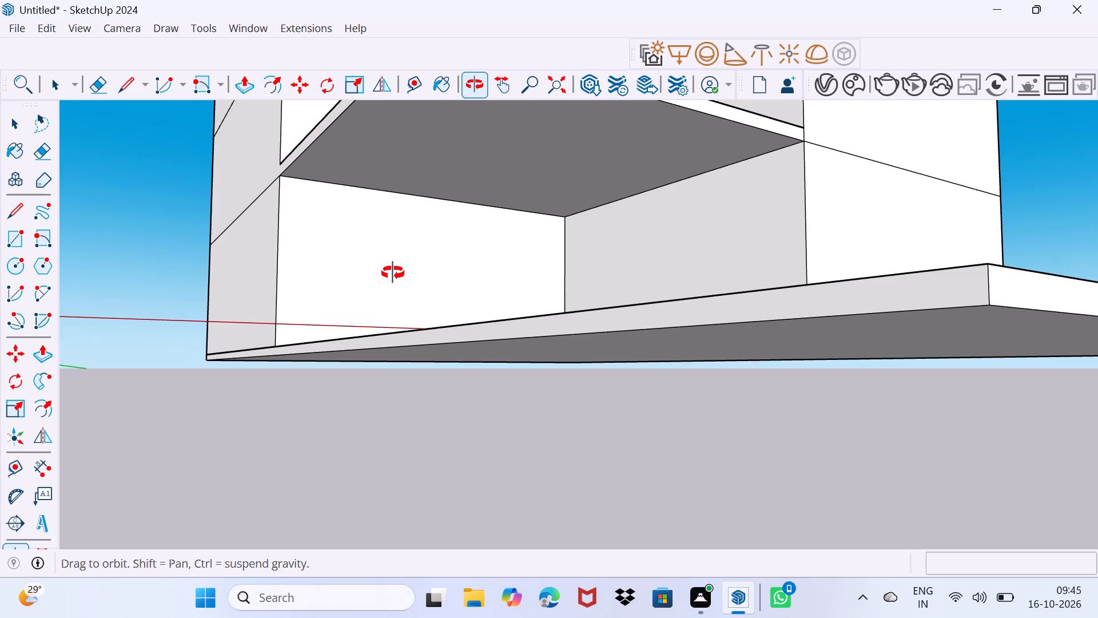
pyautogui.moveTo(393, 273); pyautogui.dragTo(352, 431, button='middle')
pyautogui.moveTo(360, 467); pyautogui.dragTo(430, 423, button='middle')
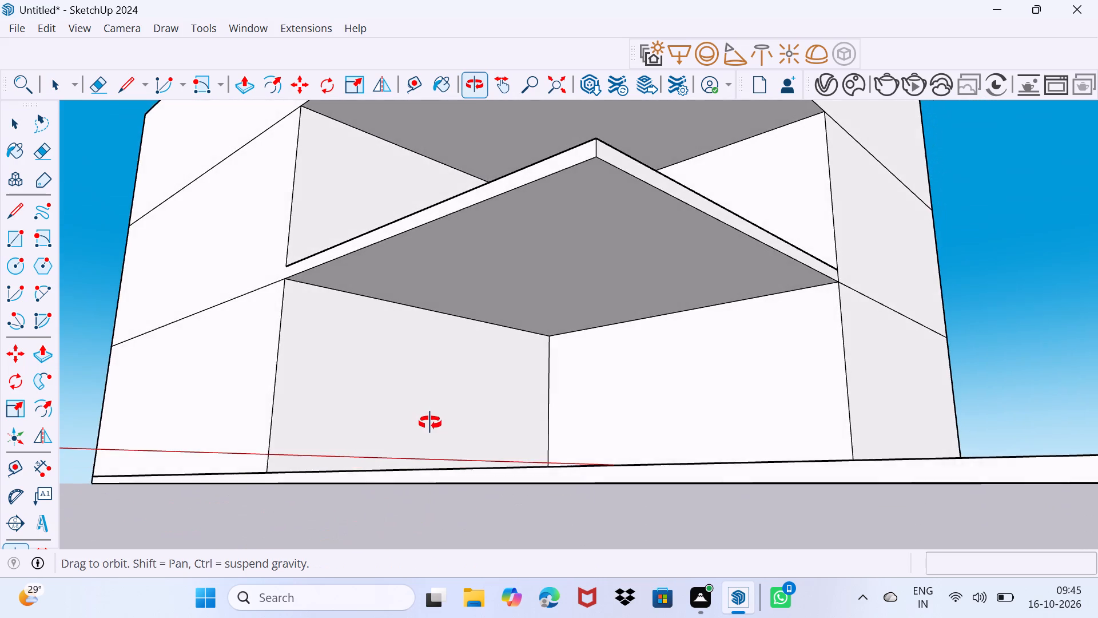
pyautogui.moveTo(430, 423); pyautogui.dragTo(431, 433, button='middle')
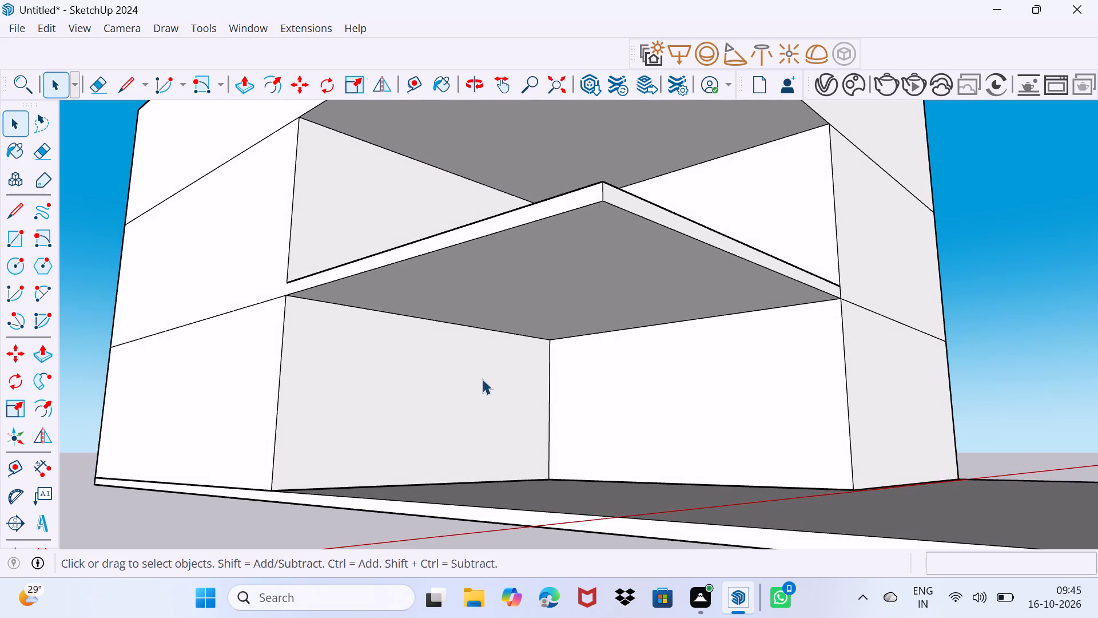
pyautogui.moveTo(478, 381); pyautogui.dragTo(455, 408, button='middle')
# Draw a square of about 1' 9 13/16" on the balcony slab's underside, near its free outer corner.
pyautogui.click(540, 287)
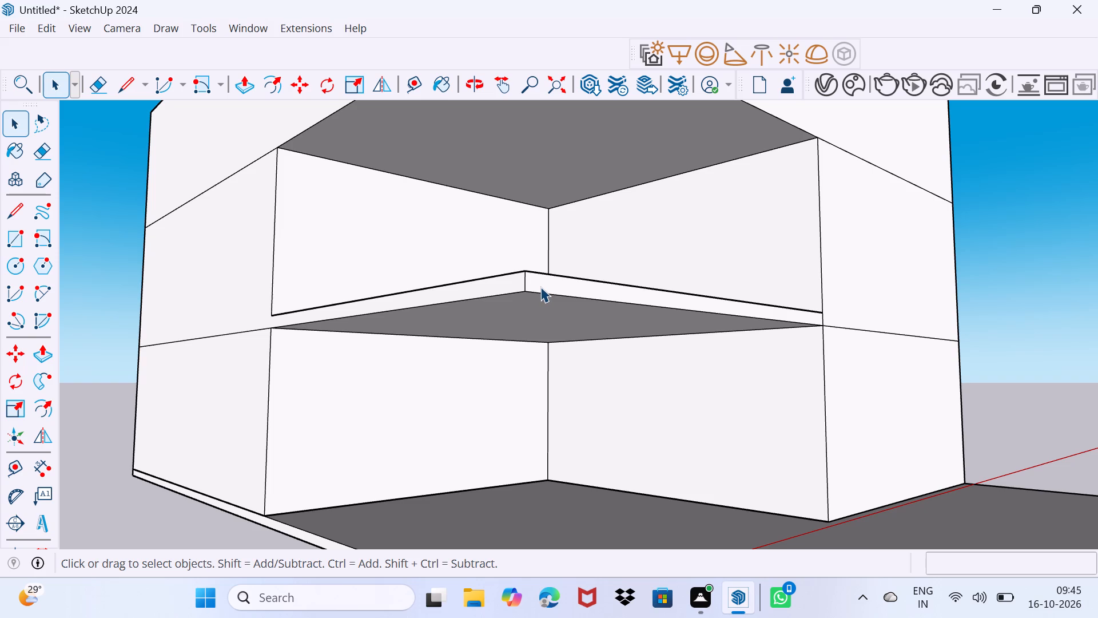
pyautogui.moveTo(519, 387); pyautogui.dragTo(532, 332, button='middle')
pyautogui.press('space')
pyautogui.press('r')
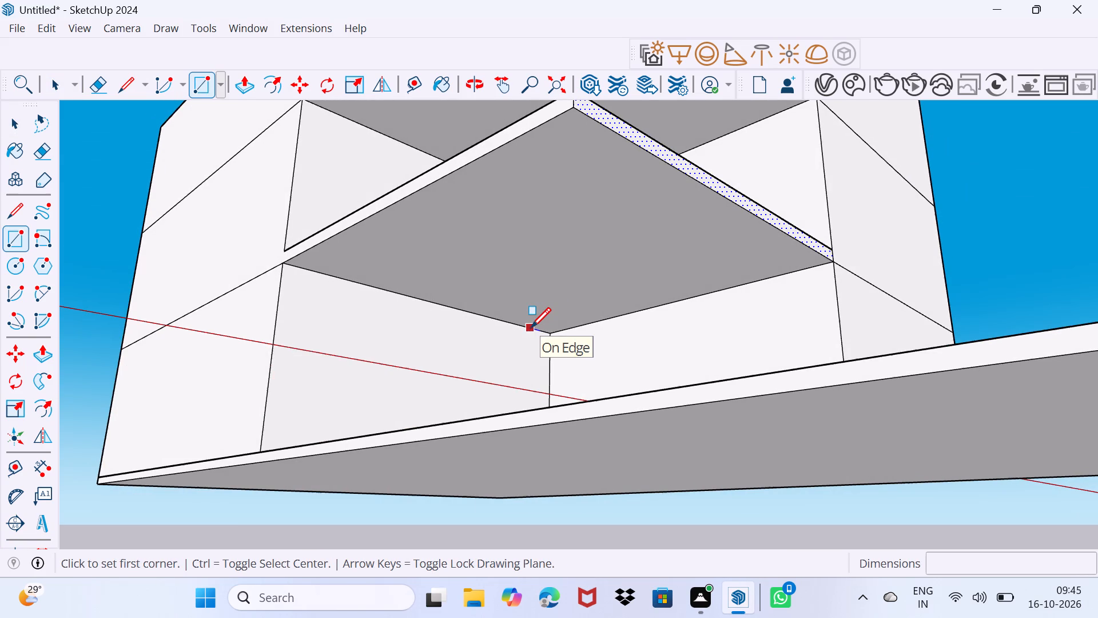
pyautogui.moveTo(558, 295); pyautogui.dragTo(566, 285, button='middle')
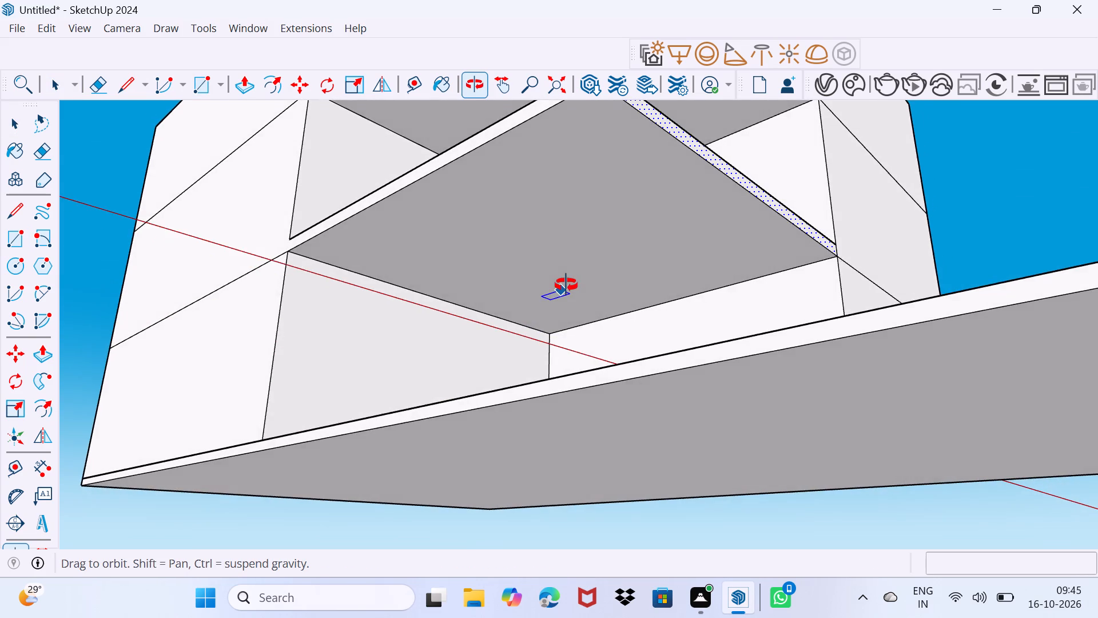
pyautogui.moveTo(566, 285); pyautogui.dragTo(478, 477, button='middle')
pyautogui.moveTo(483, 489); pyautogui.dragTo(531, 430, button='middle')
pyautogui.press('space')
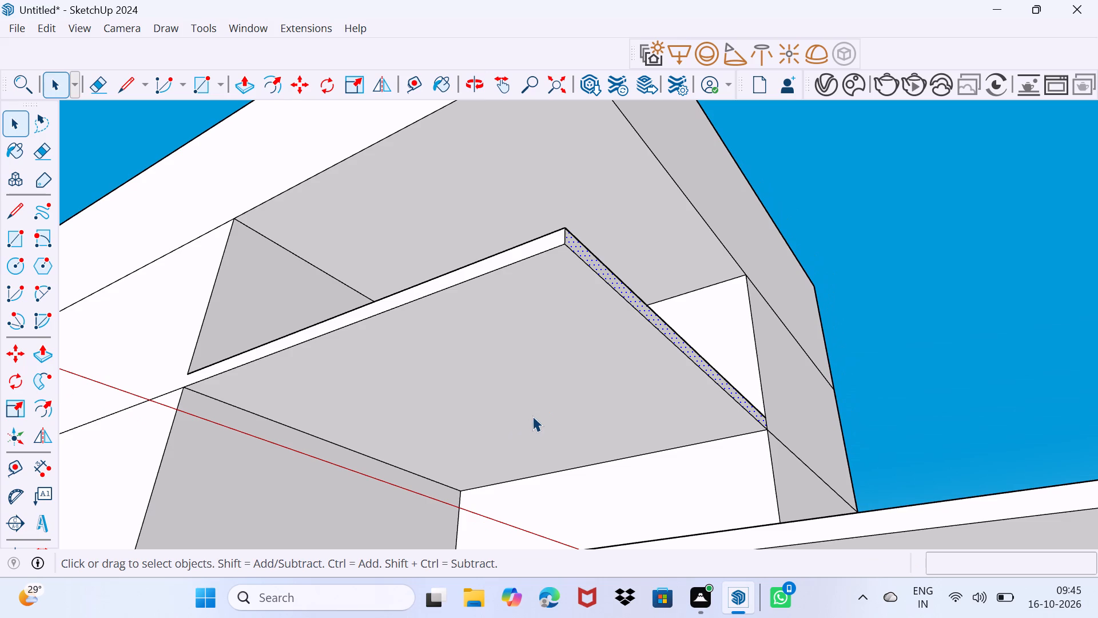
pyautogui.moveTo(532, 416); pyautogui.dragTo(558, 398)
pyautogui.press('r')
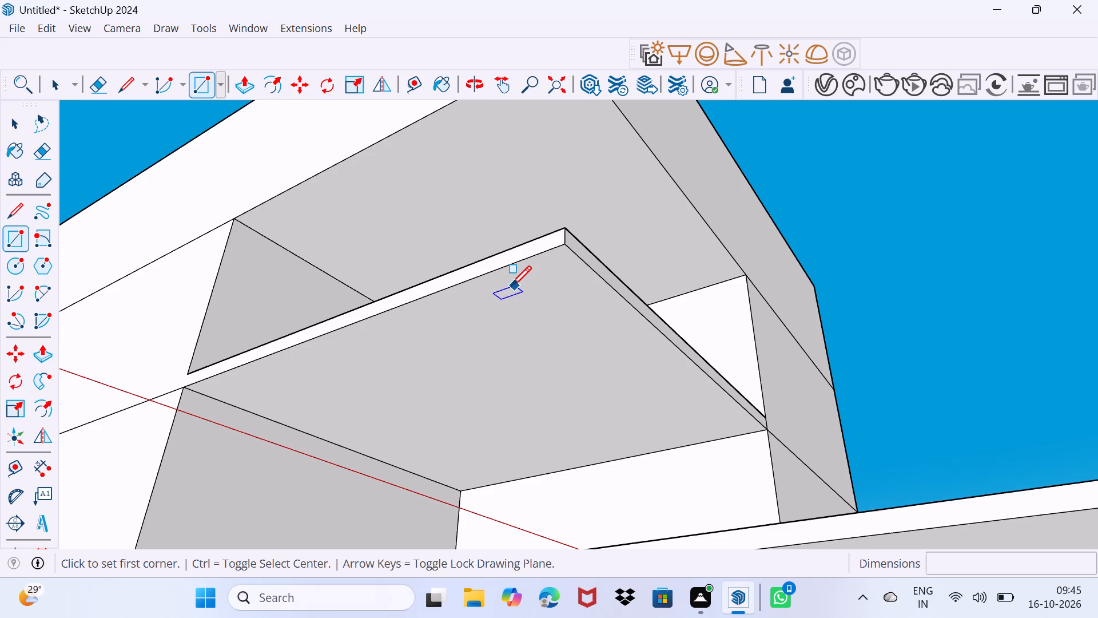
pyautogui.click(506, 278)
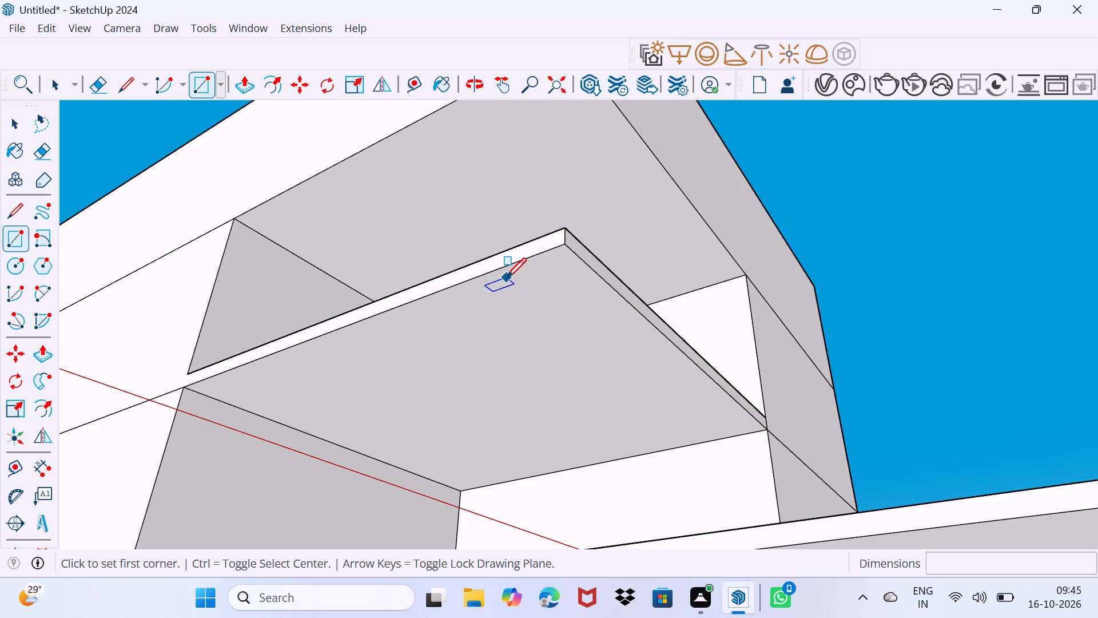
pyautogui.click(573, 287)
# Pull the square down 10' to the base slab as a corner column supporting the balcony.
pyautogui.press('space')
pyautogui.click(540, 287)
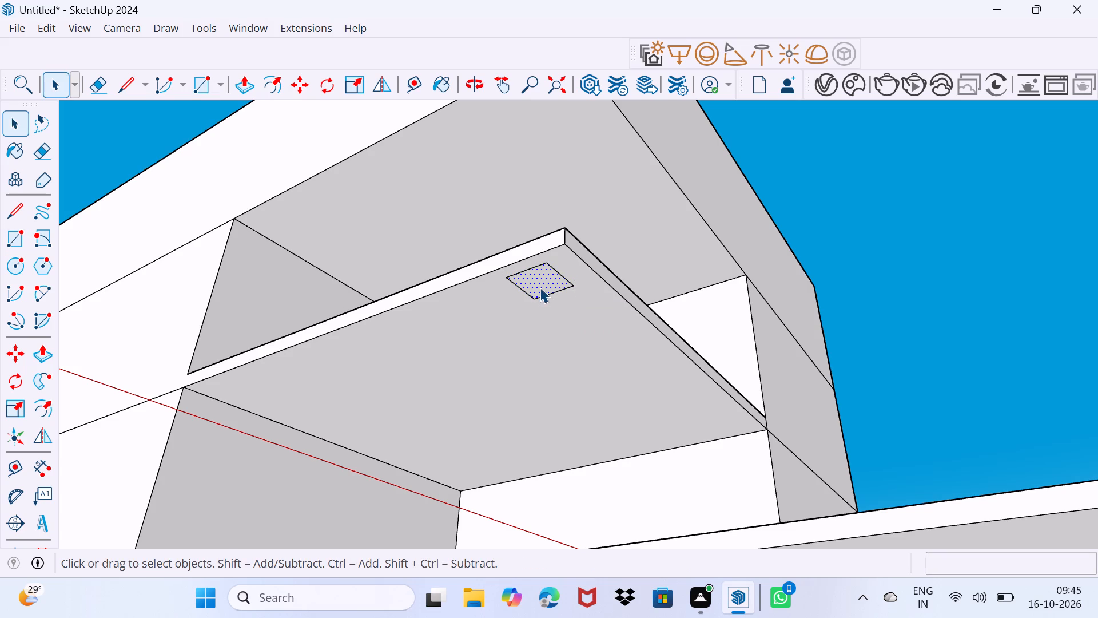
pyautogui.press('p')
pyautogui.click(540, 287)
pyautogui.scroll(-8, 524, 387)
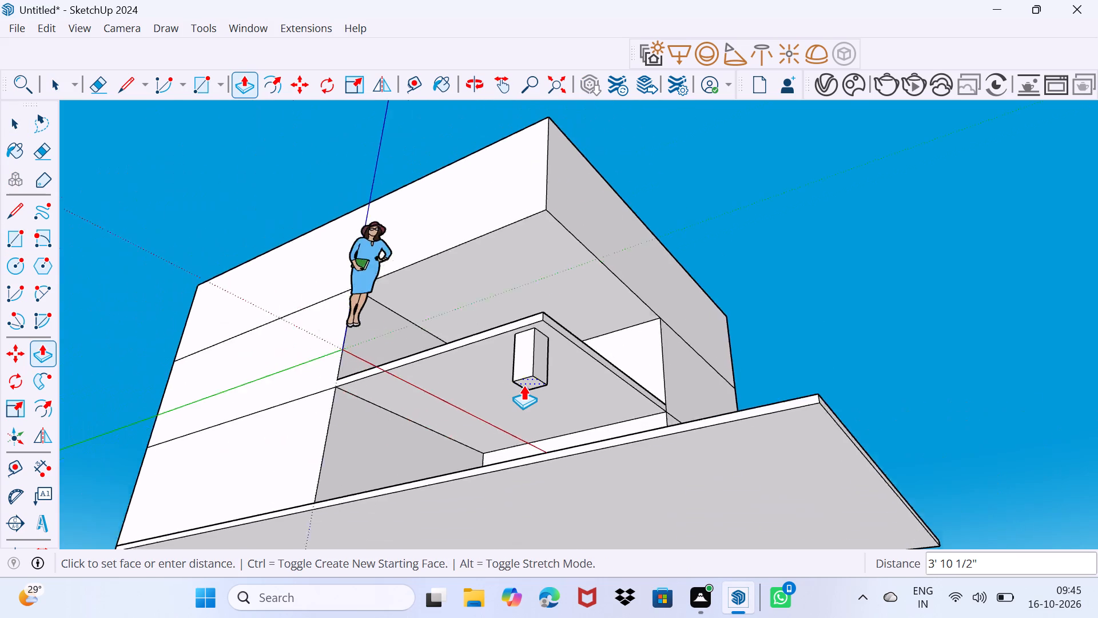
pyautogui.scroll(-1, 523, 385)
pyautogui.moveTo(523, 385); pyautogui.dragTo(488, 491, button='middle')
pyautogui.click(498, 498)
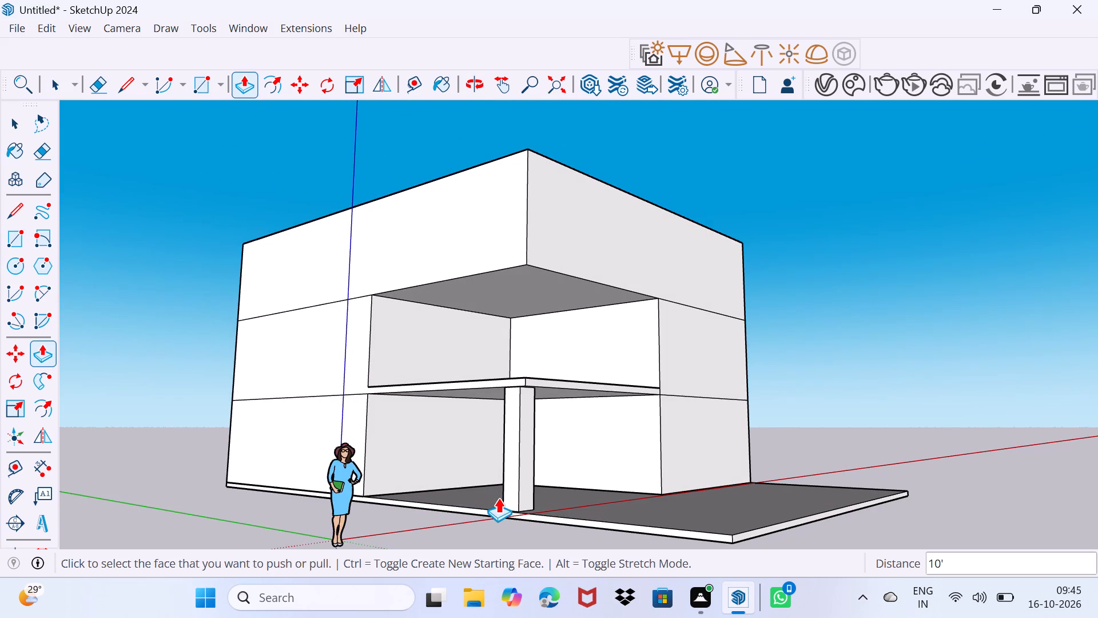
pyautogui.press('space')
pyautogui.moveTo(498, 508); pyautogui.dragTo(505, 480)
# Pull the balcony slab's top face up about 6" to thicken the slab.
pyautogui.moveTo(539, 434); pyautogui.dragTo(449, 486, button='middle')
pyautogui.scroll(3, 454, 419)
pyautogui.moveTo(479, 428); pyautogui.dragTo(475, 408, button='middle')
pyautogui.scroll(6, 479, 428)
pyautogui.click(463, 381)
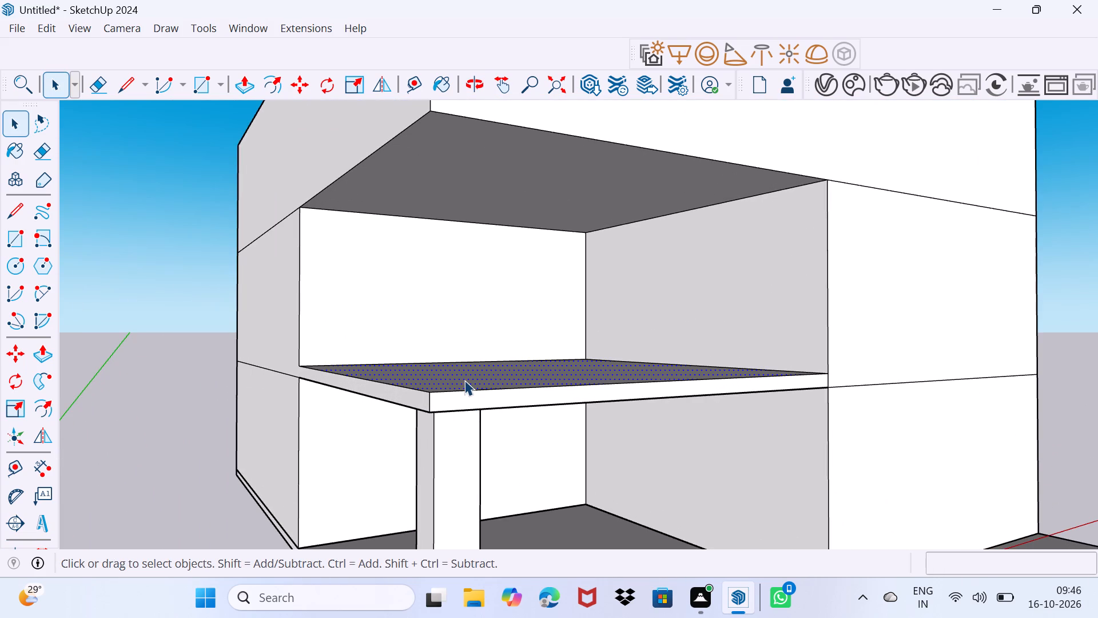
pyautogui.press('p')
pyautogui.click(464, 380)
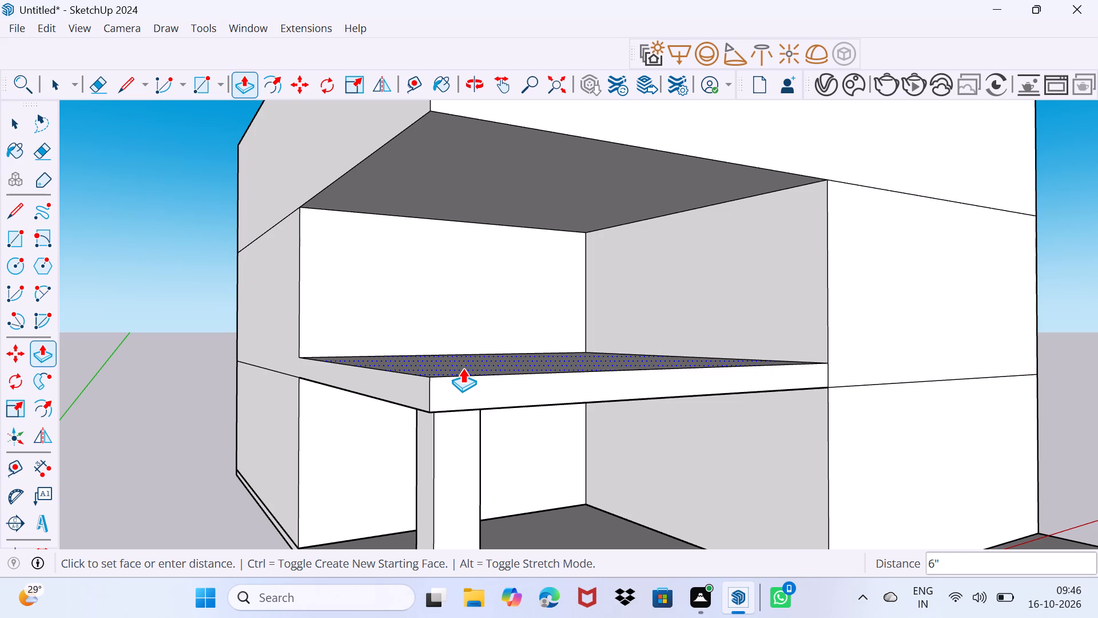
pyautogui.click(463, 368)
pyautogui.press('space')
# Push the recess's ceiling face upward just over 2' 3" into the top storey.
pyautogui.moveTo(385, 304); pyautogui.dragTo(427, 328, button='middle')
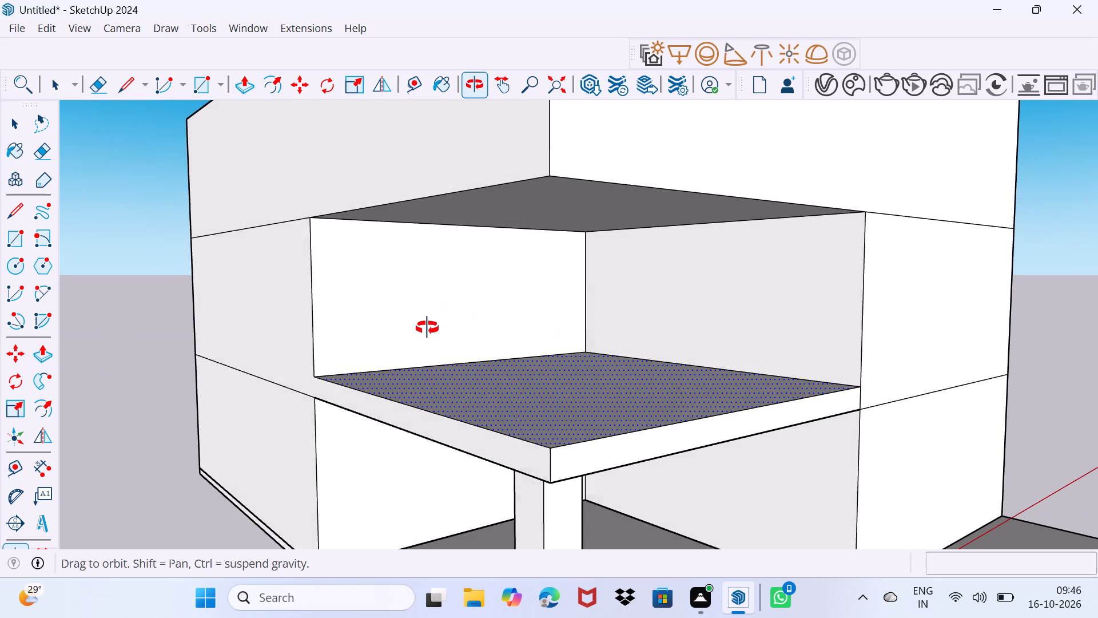
pyautogui.moveTo(427, 328); pyautogui.dragTo(385, 498, button='middle')
pyautogui.moveTo(397, 501); pyautogui.dragTo(452, 386, button='middle')
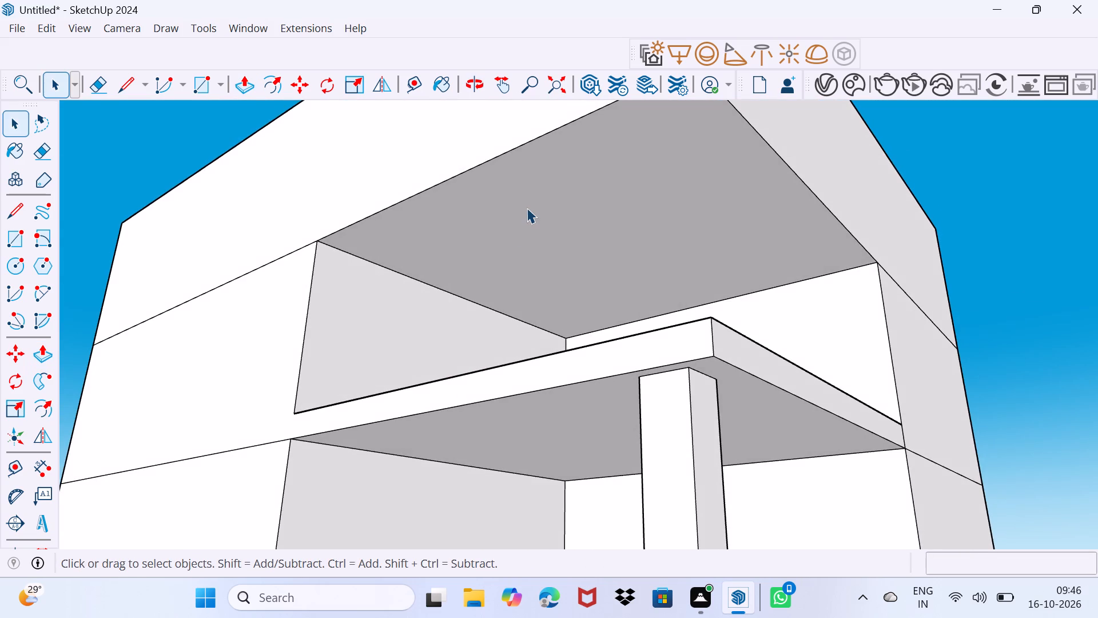
pyautogui.click(528, 207)
pyautogui.press('p')
pyautogui.click(528, 207)
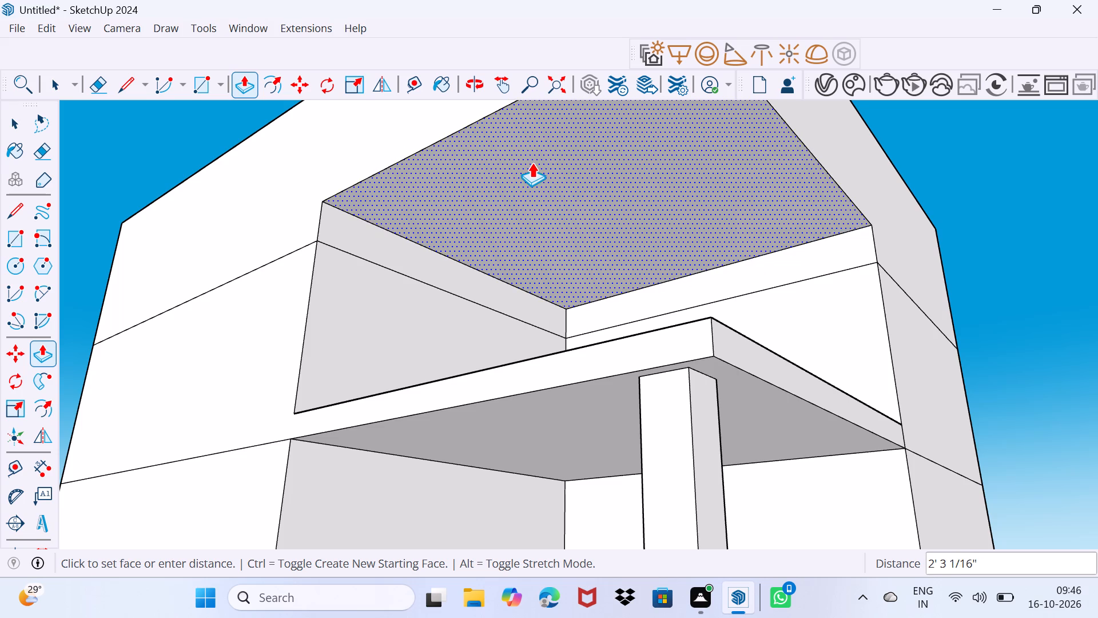
pyautogui.click(535, 160)
pyautogui.press('space')
pyautogui.moveTo(516, 271); pyautogui.dragTo(520, 256)
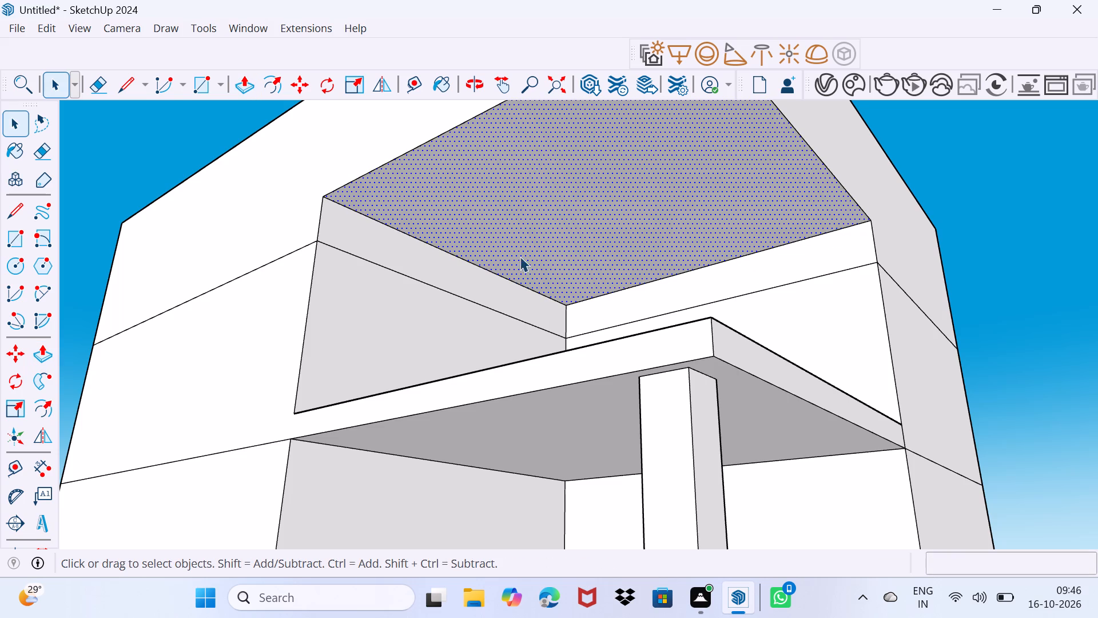
pyautogui.moveTo(520, 256); pyautogui.dragTo(532, 220)
# Erase the upper storey line across the recess's two inner walls and the building's front face.
pyautogui.moveTo(547, 219); pyautogui.dragTo(303, 290, button='middle')
pyautogui.scroll(-7, 303, 290)
pyautogui.moveTo(342, 330); pyautogui.dragTo(369, 375, button='middle')
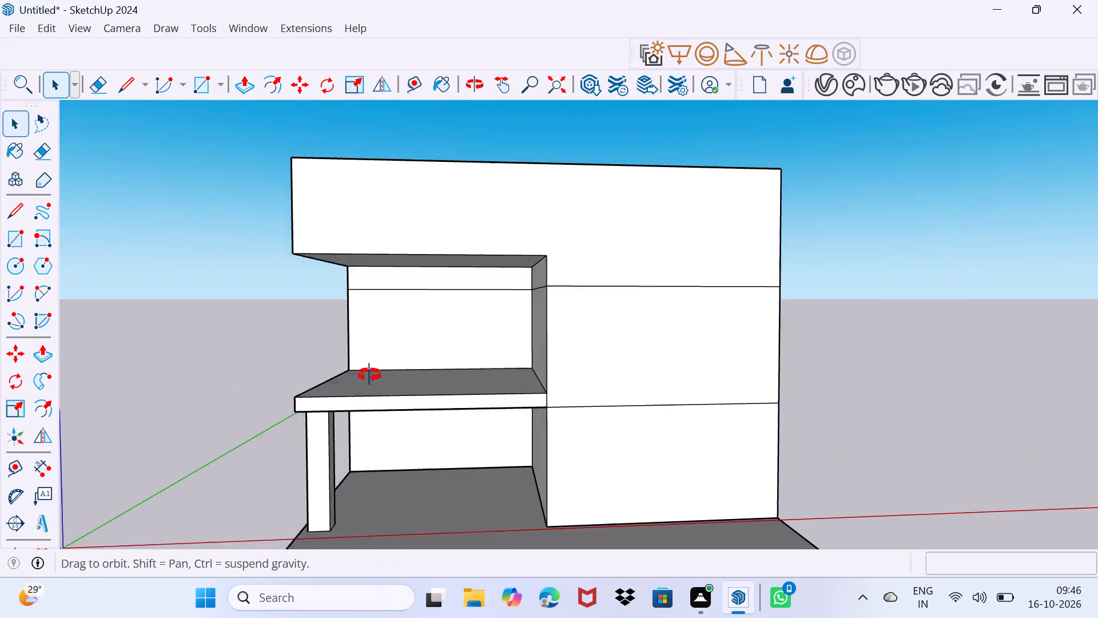
pyautogui.moveTo(369, 375); pyautogui.dragTo(386, 376, button='middle')
pyautogui.scroll(5, 417, 278)
pyautogui.press('e')
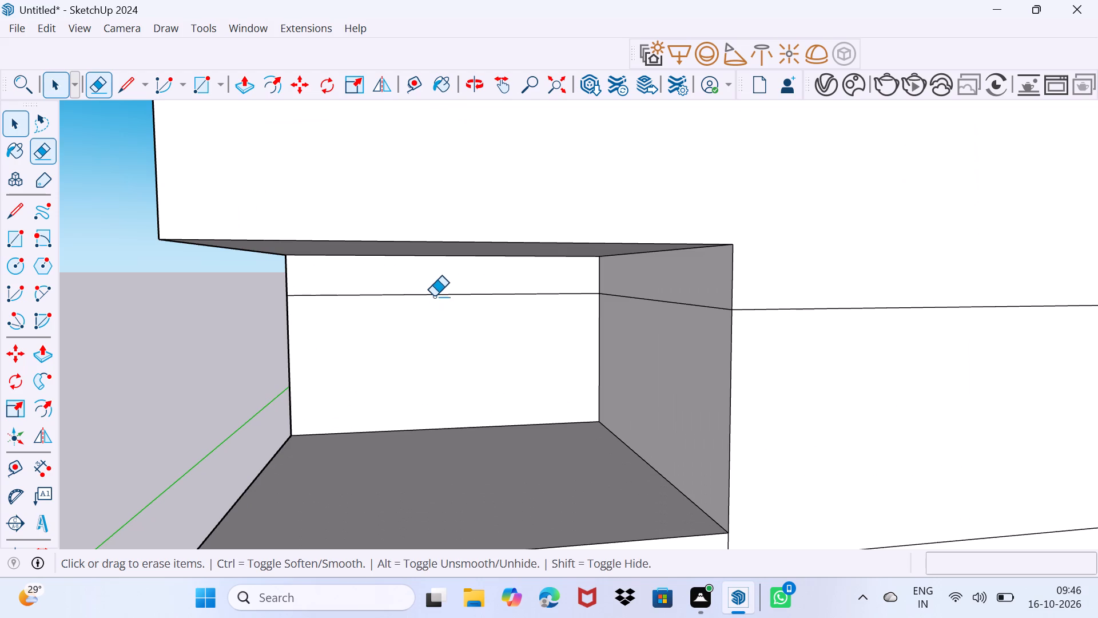
pyautogui.moveTo(434, 290); pyautogui.dragTo(439, 301)
pyautogui.moveTo(690, 299); pyautogui.dragTo(690, 320)
pyautogui.moveTo(777, 302); pyautogui.dragTo(786, 348)
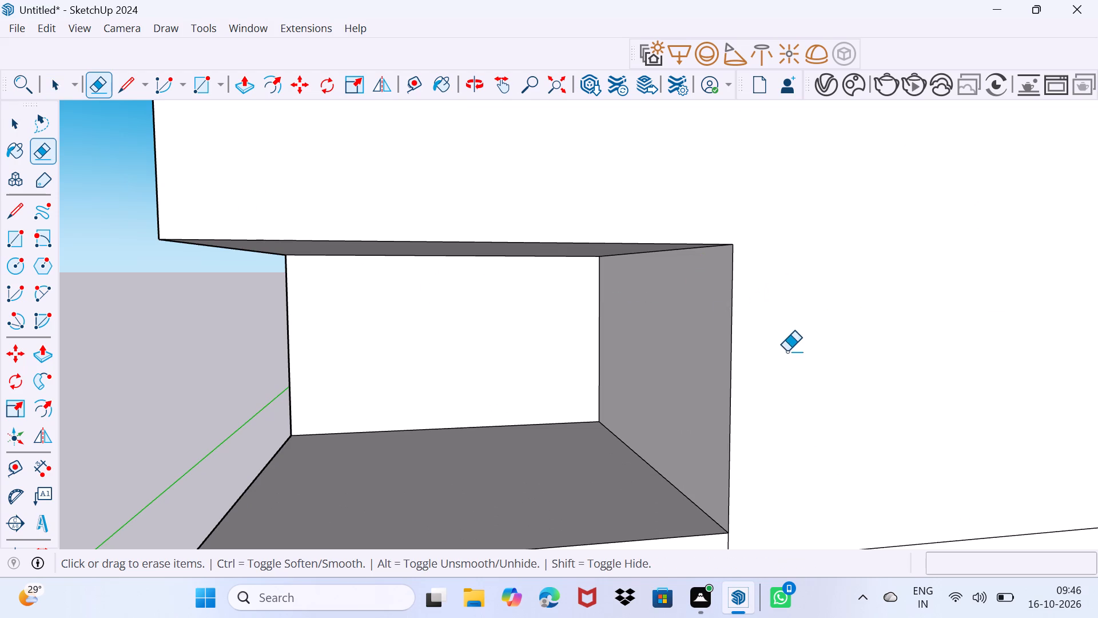
# Erase both storey lines on the side face adjoining the recess.
pyautogui.scroll(-7, 654, 360)
pyautogui.moveTo(539, 445); pyautogui.dragTo(749, 409, button='middle')
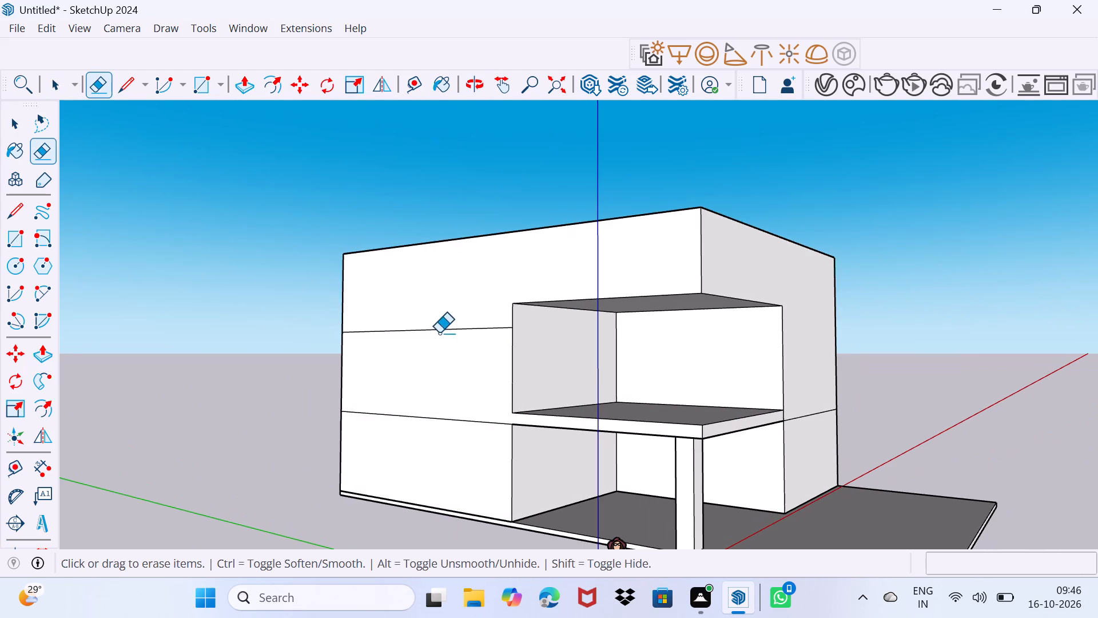
pyautogui.moveTo(444, 319); pyautogui.dragTo(448, 389)
pyautogui.moveTo(443, 427); pyautogui.dragTo(444, 442)
pyautogui.moveTo(444, 405); pyautogui.dragTo(449, 469)
# Erase the lower storey line on the front face and both storey lines on the side face away from the recess.
pyautogui.moveTo(468, 421); pyautogui.dragTo(381, 443, button='middle')
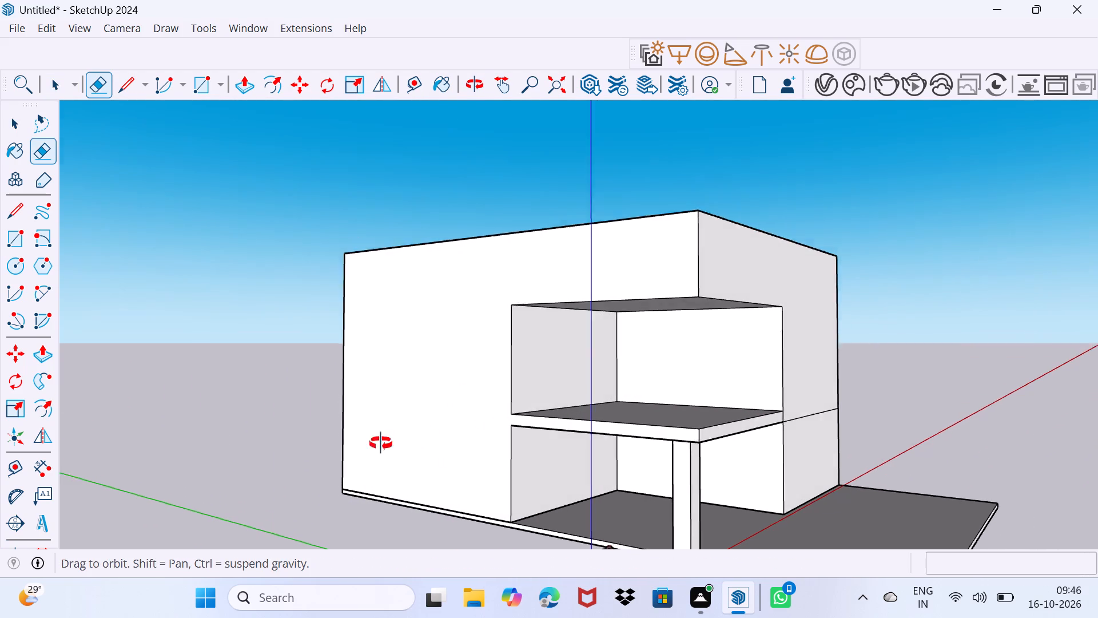
pyautogui.moveTo(381, 443); pyautogui.dragTo(0, 424, button='middle')
pyautogui.moveTo(809, 420); pyautogui.dragTo(806, 454)
pyautogui.moveTo(759, 328); pyautogui.dragTo(766, 376)
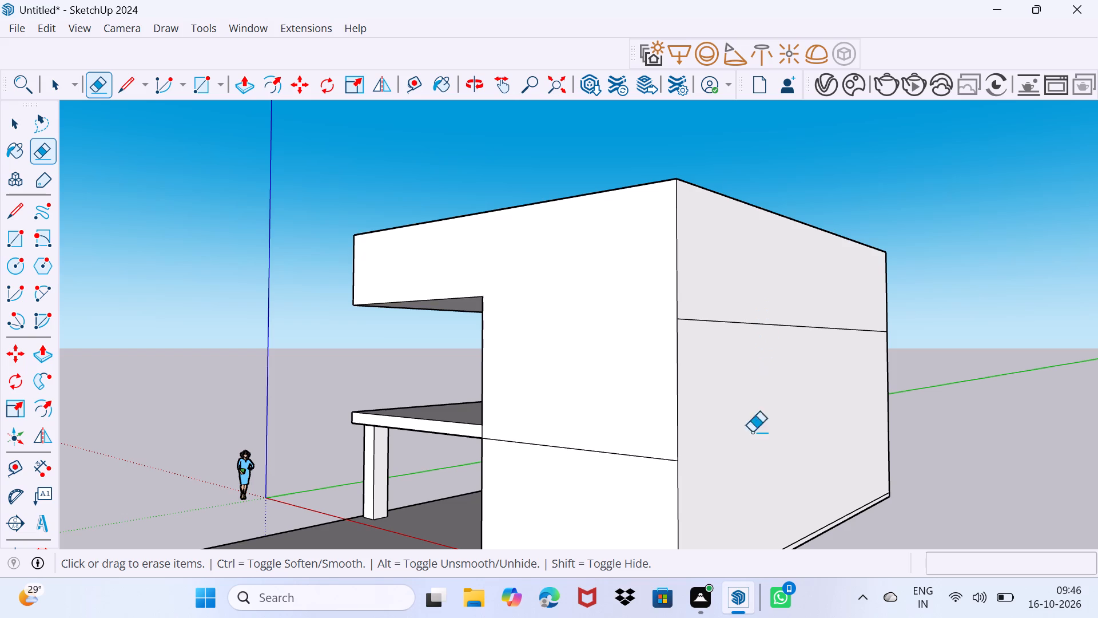
pyautogui.moveTo(639, 451); pyautogui.dragTo(640, 480)
pyautogui.moveTo(730, 316); pyautogui.dragTo(741, 378)
# Pull the balcony slab's top face up about another 5 5/8".
pyautogui.moveTo(583, 430); pyautogui.dragTo(598, 430, button='middle')
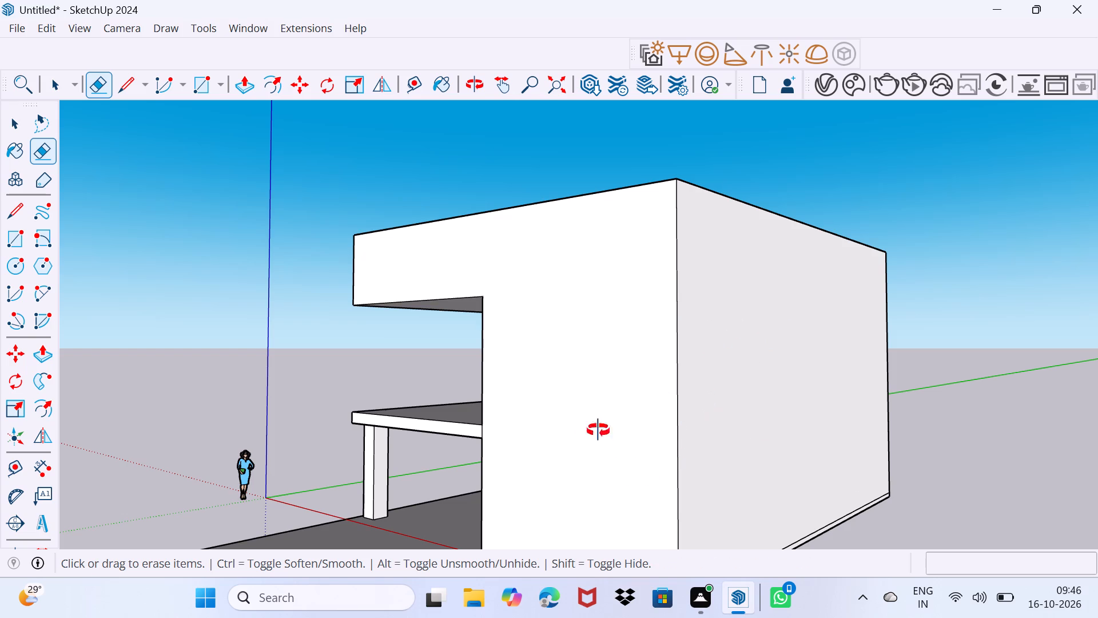
pyautogui.moveTo(598, 430); pyautogui.dragTo(829, 431, button='middle')
pyautogui.scroll(-1, 829, 431)
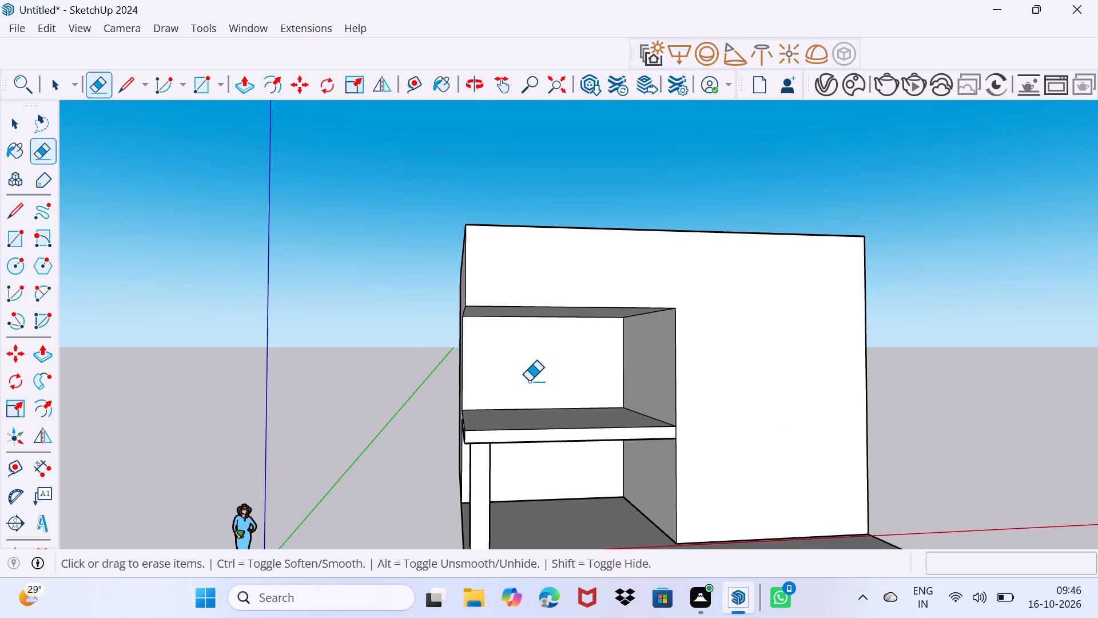
pyautogui.moveTo(536, 390); pyautogui.dragTo(602, 362, button='middle')
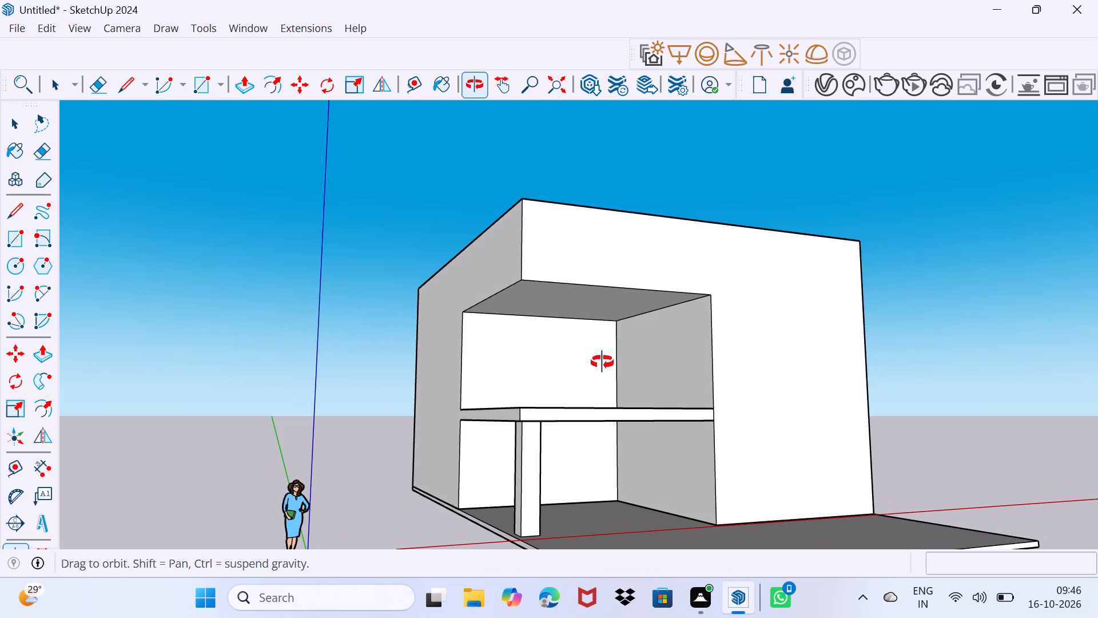
pyautogui.moveTo(602, 362); pyautogui.dragTo(596, 363, button='middle')
pyautogui.scroll(3, 590, 413)
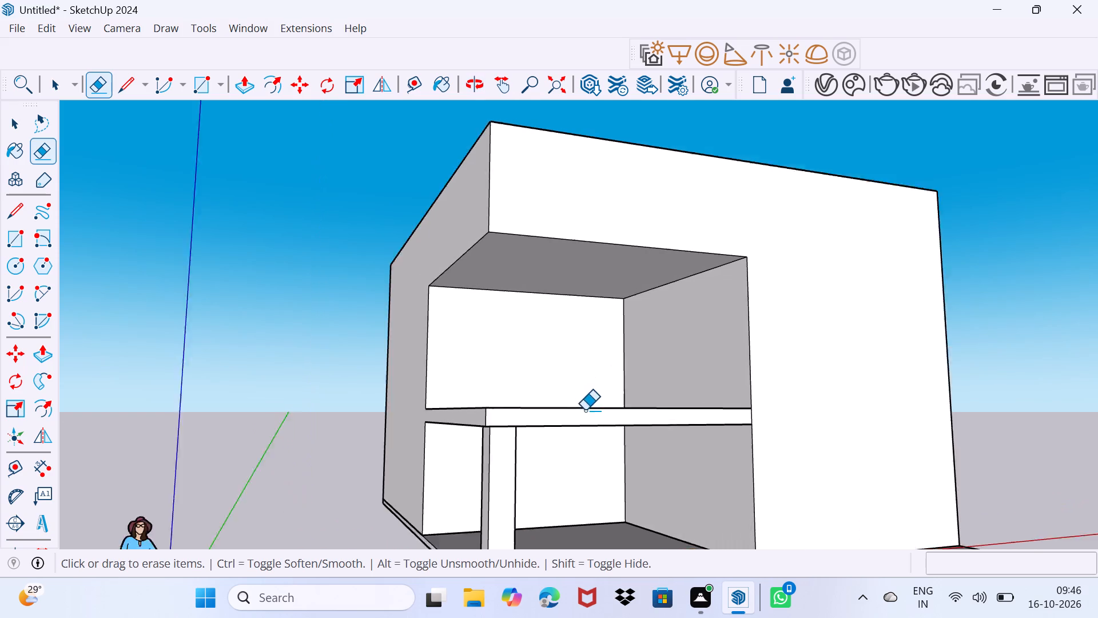
pyautogui.scroll(5, 585, 410)
pyautogui.moveTo(576, 389); pyautogui.dragTo(574, 426, button='middle')
pyautogui.press('space')
pyautogui.click(573, 457)
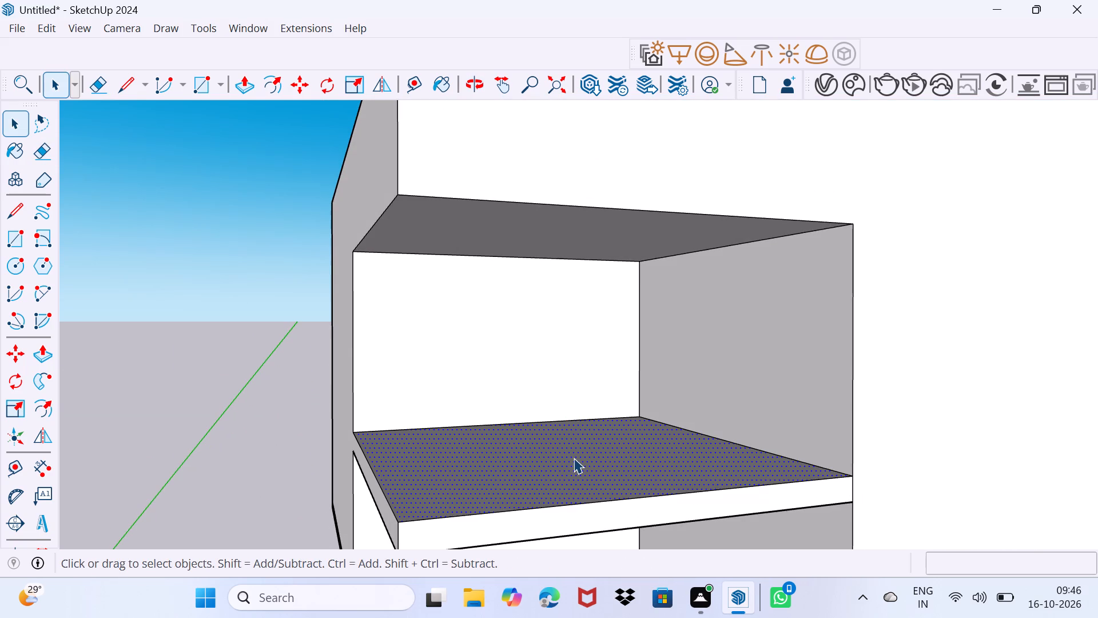
pyautogui.press('p')
pyautogui.click(574, 458)
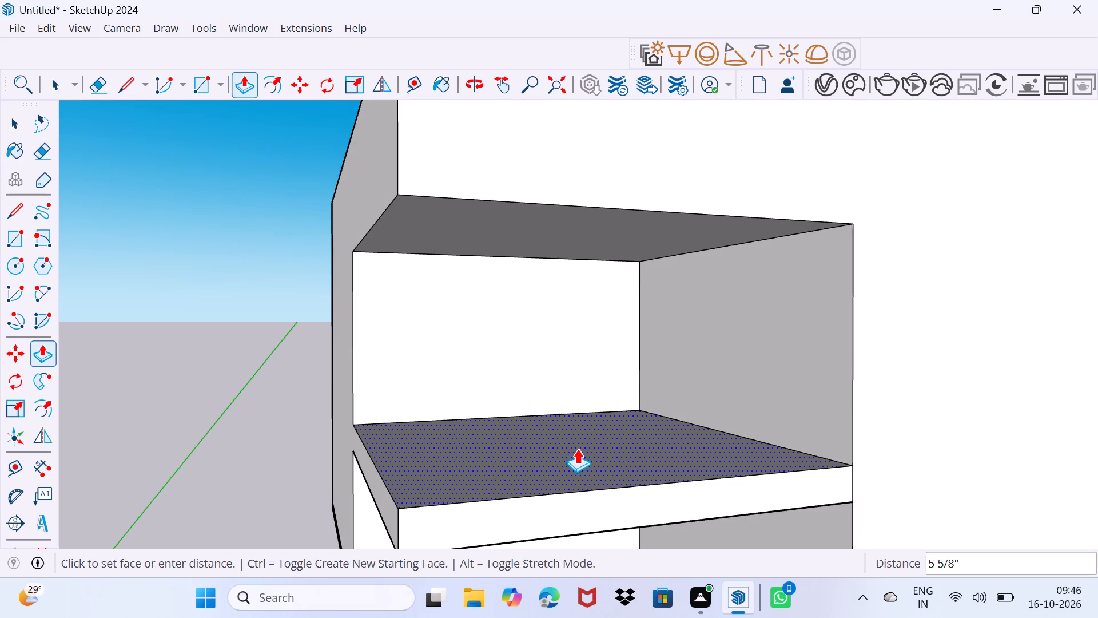
pyautogui.click(577, 449)
pyautogui.press('space')
pyautogui.moveTo(571, 457); pyautogui.dragTo(590, 436)
# Push the ceiling face of the recessed corner up about 1' 3".
pyautogui.click(586, 240)
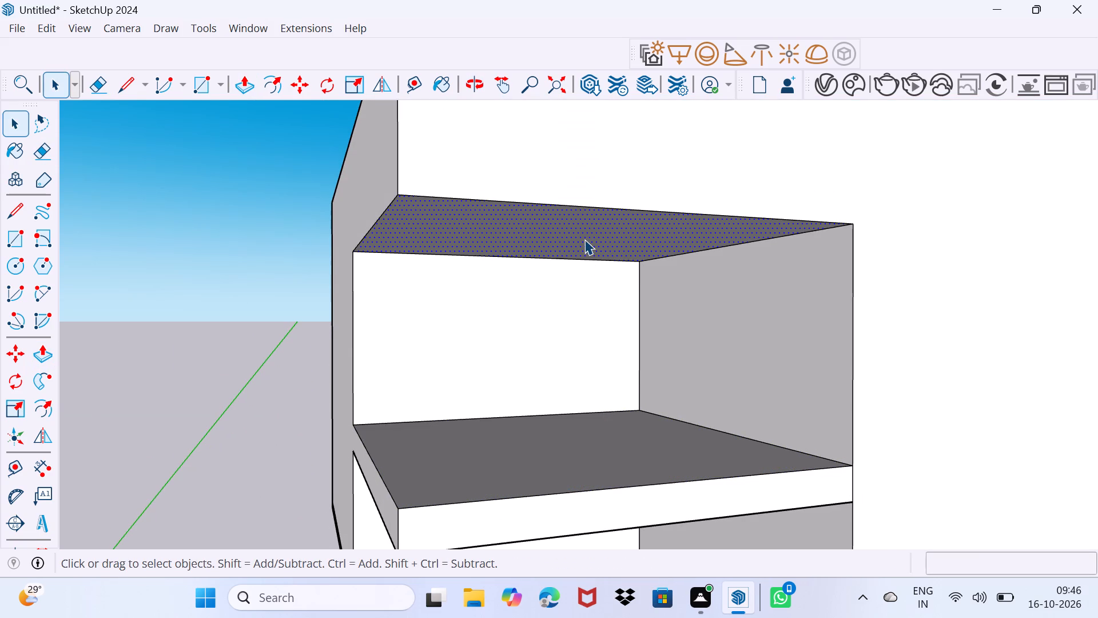
pyautogui.press('p')
pyautogui.click(584, 239)
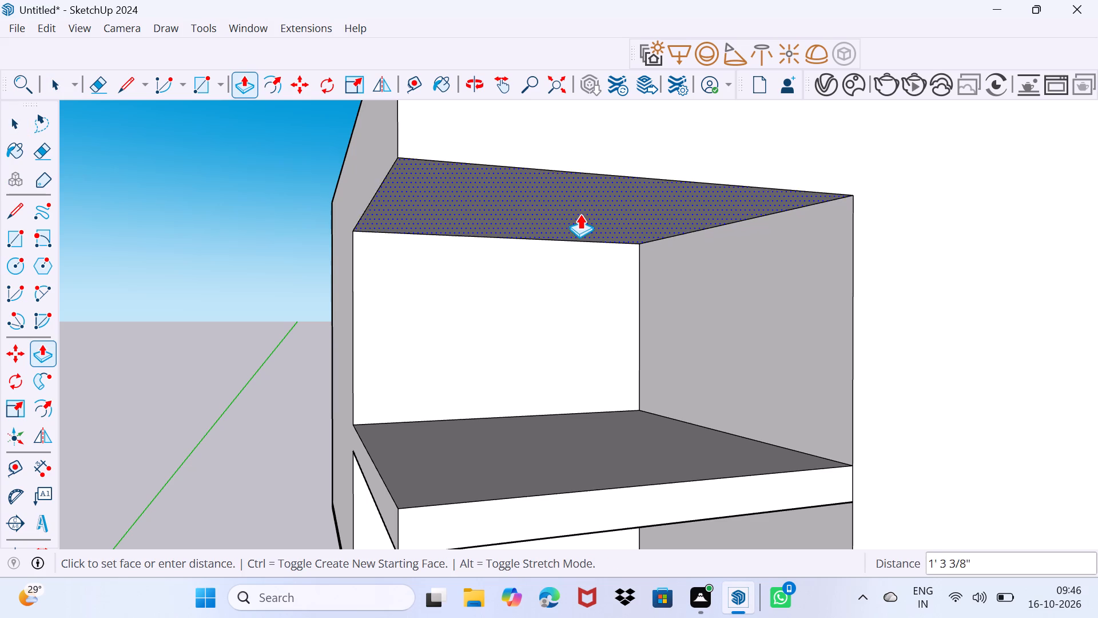
pyautogui.click(580, 212)
pyautogui.press('space')
pyautogui.moveTo(576, 306); pyautogui.dragTo(598, 272)
# Draw a rectangle about 2' 1" by 1' 10" on the balcony slab's top, near its outer corner above the lower column.
pyautogui.scroll(-7, 540, 312)
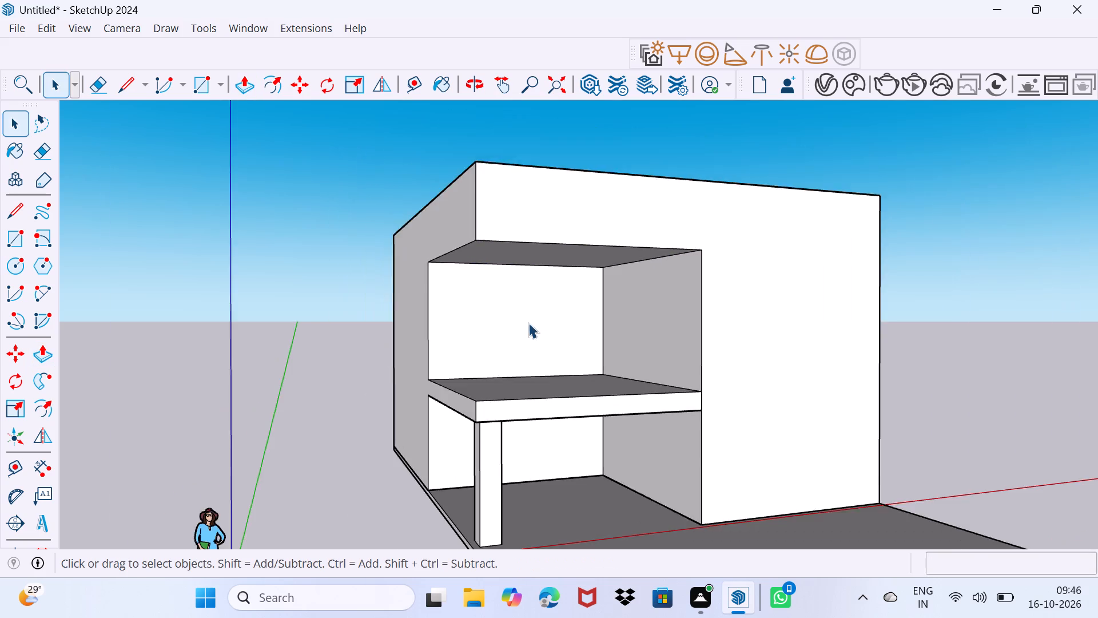
pyautogui.scroll(-2, 528, 323)
pyautogui.moveTo(529, 334); pyautogui.dragTo(669, 401, button='middle')
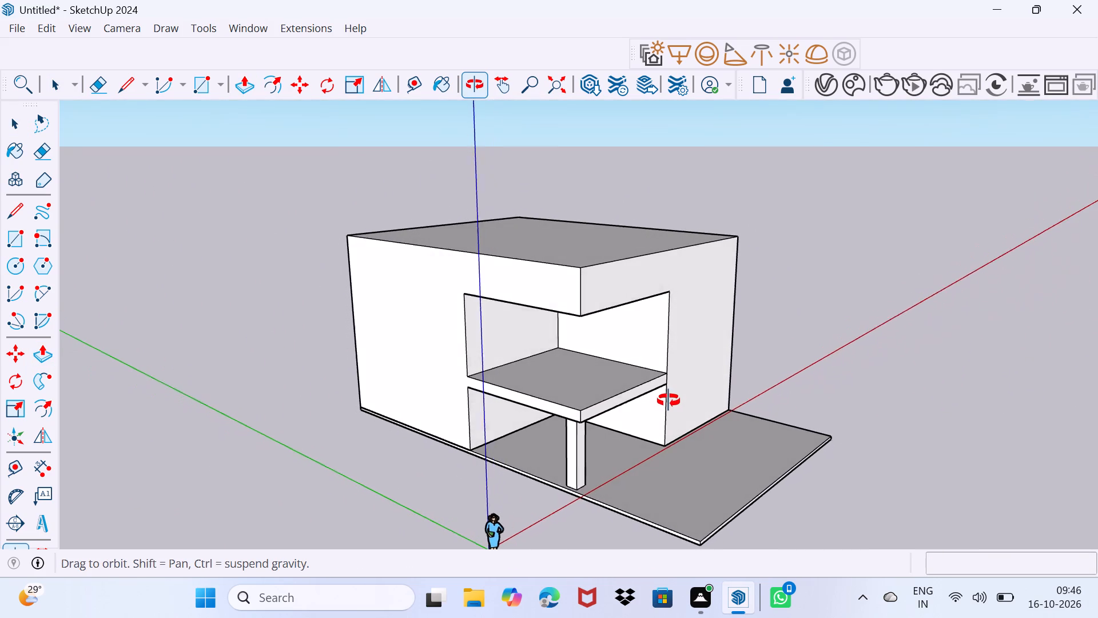
pyautogui.moveTo(669, 401); pyautogui.dragTo(529, 443, button='middle')
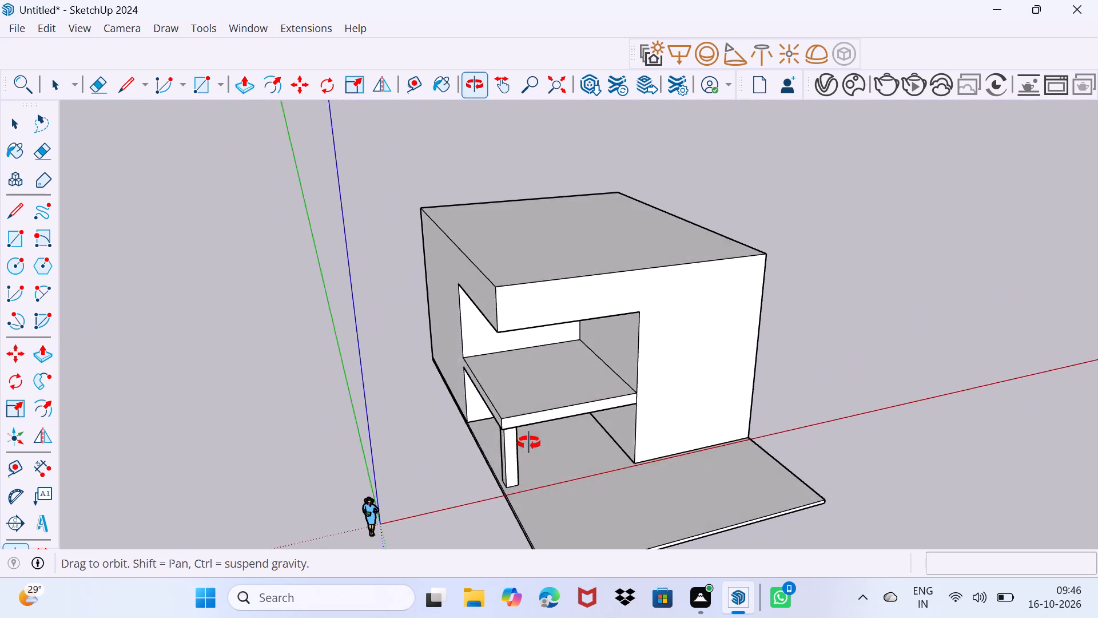
pyautogui.moveTo(529, 443); pyautogui.dragTo(440, 439, button='middle')
pyautogui.scroll(4, 492, 341)
pyautogui.scroll(4, 479, 430)
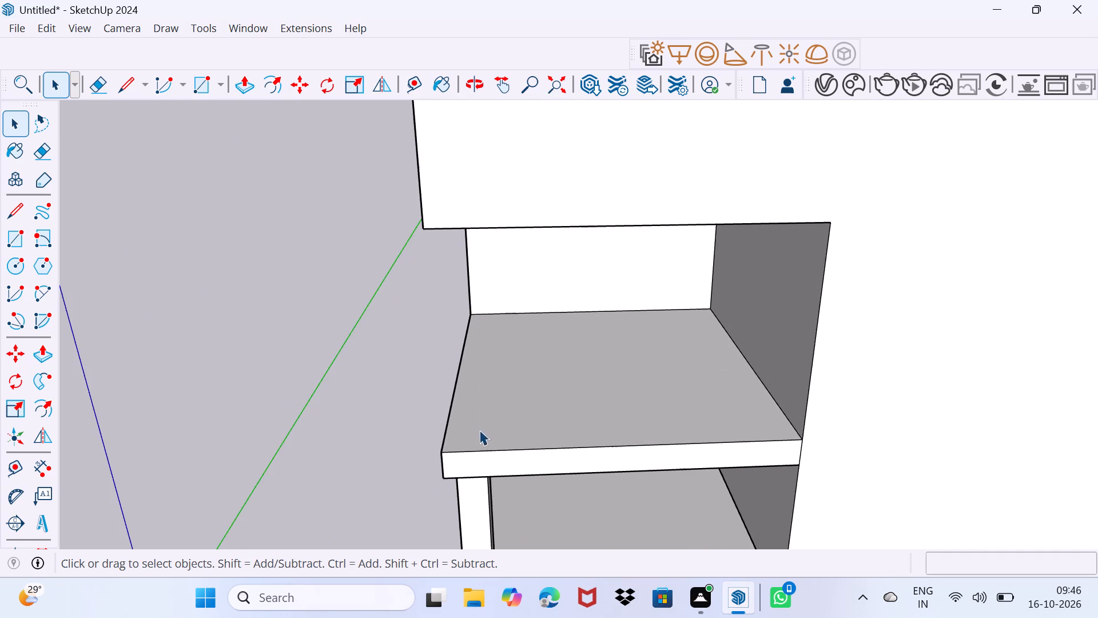
pyautogui.moveTo(483, 451); pyautogui.dragTo(510, 426, button='middle')
pyautogui.scroll(2, 476, 421)
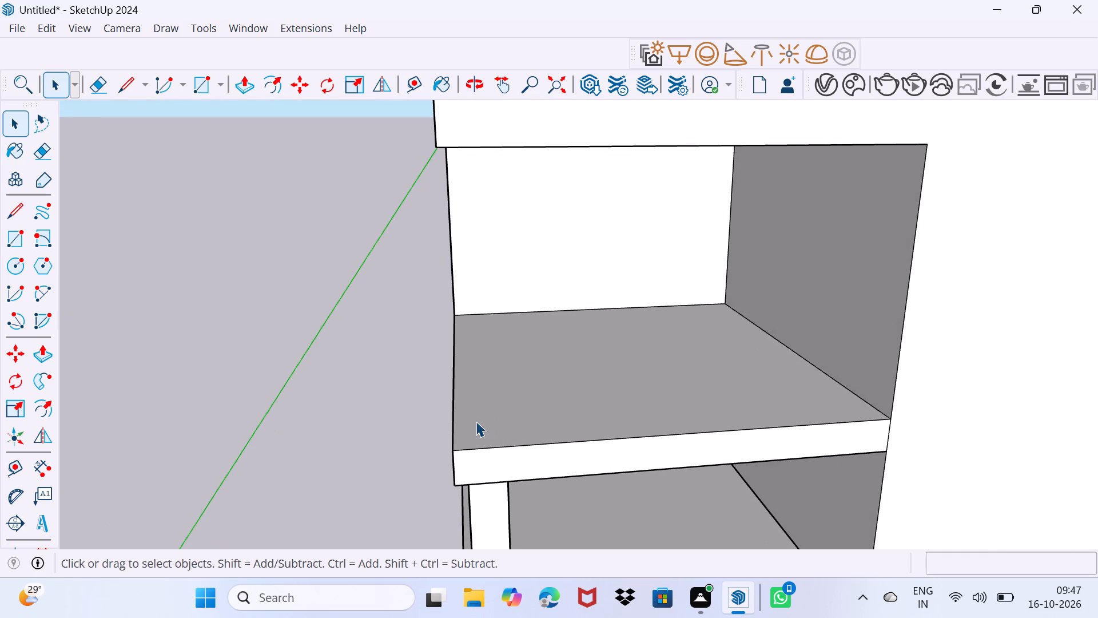
pyautogui.press('r')
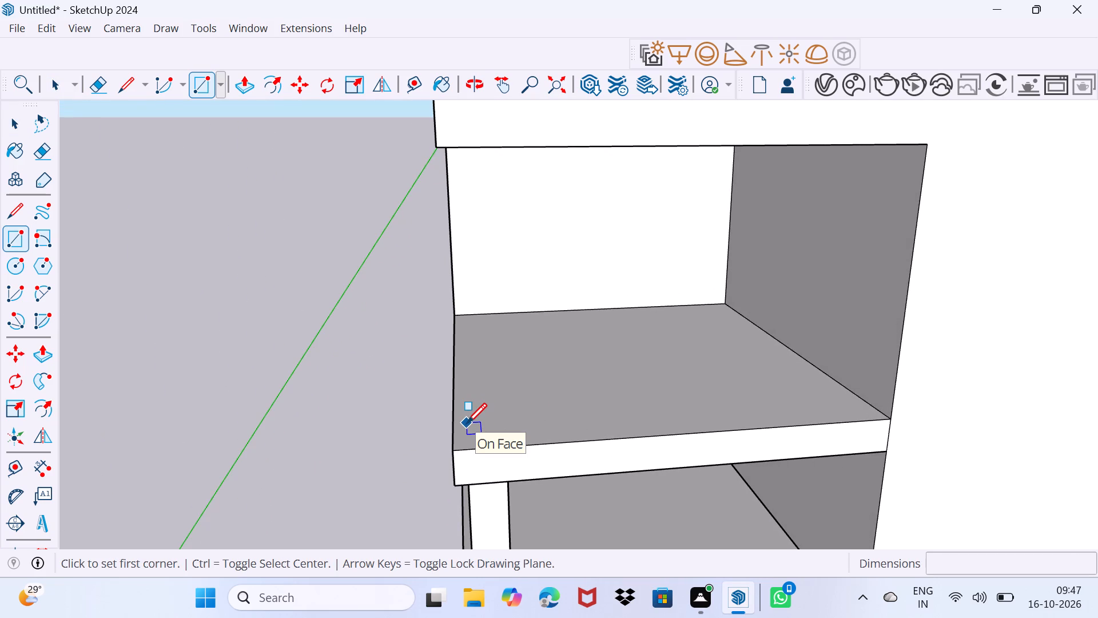
pyautogui.click(466, 422)
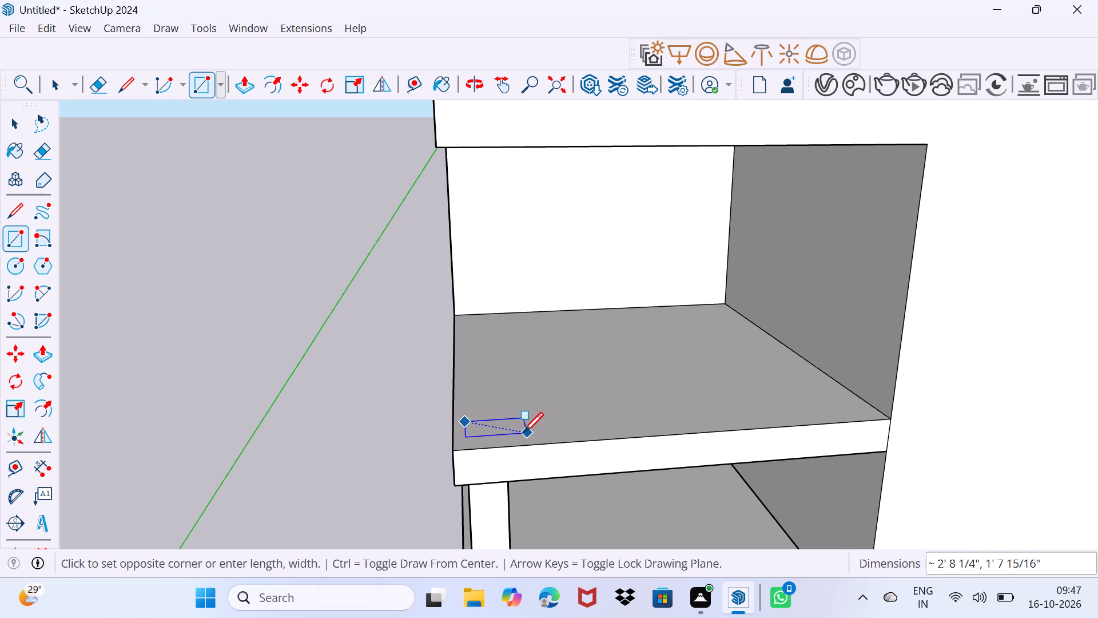
pyautogui.click(513, 435)
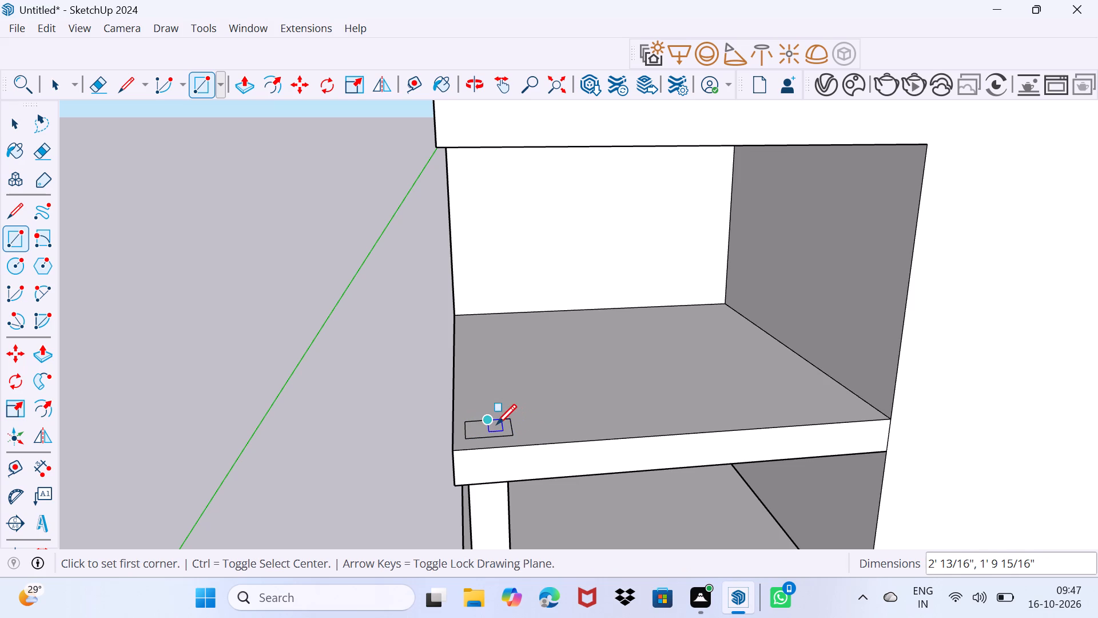
pyautogui.press('space')
# Pull the rectangle up to the recess ceiling to form an upper column.
pyautogui.click(491, 419)
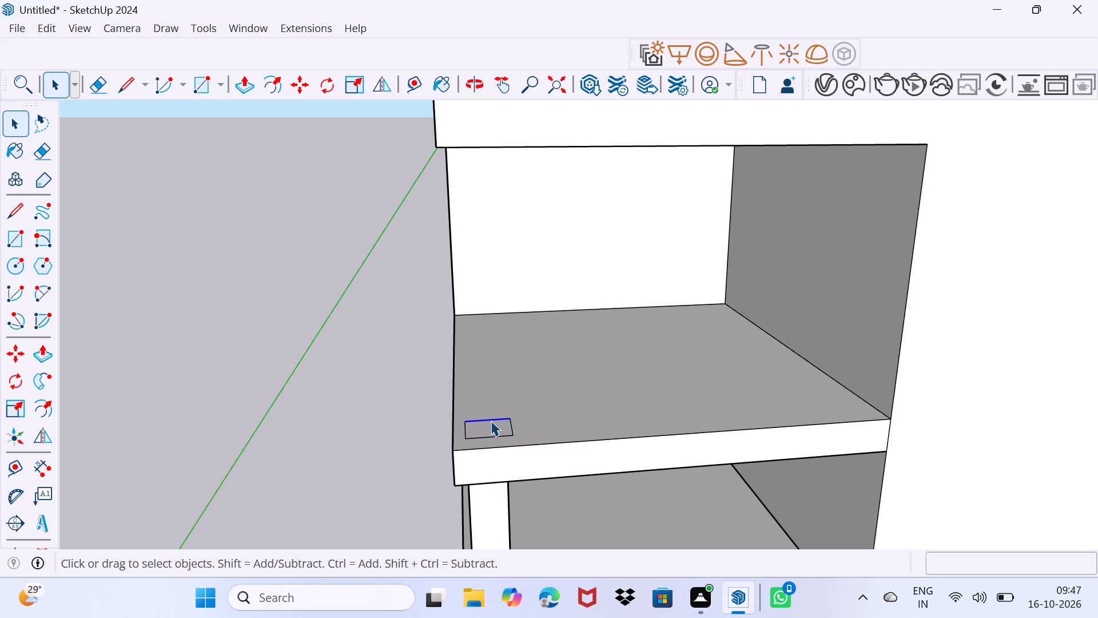
pyautogui.click(493, 427)
pyautogui.press('p')
pyautogui.click(494, 427)
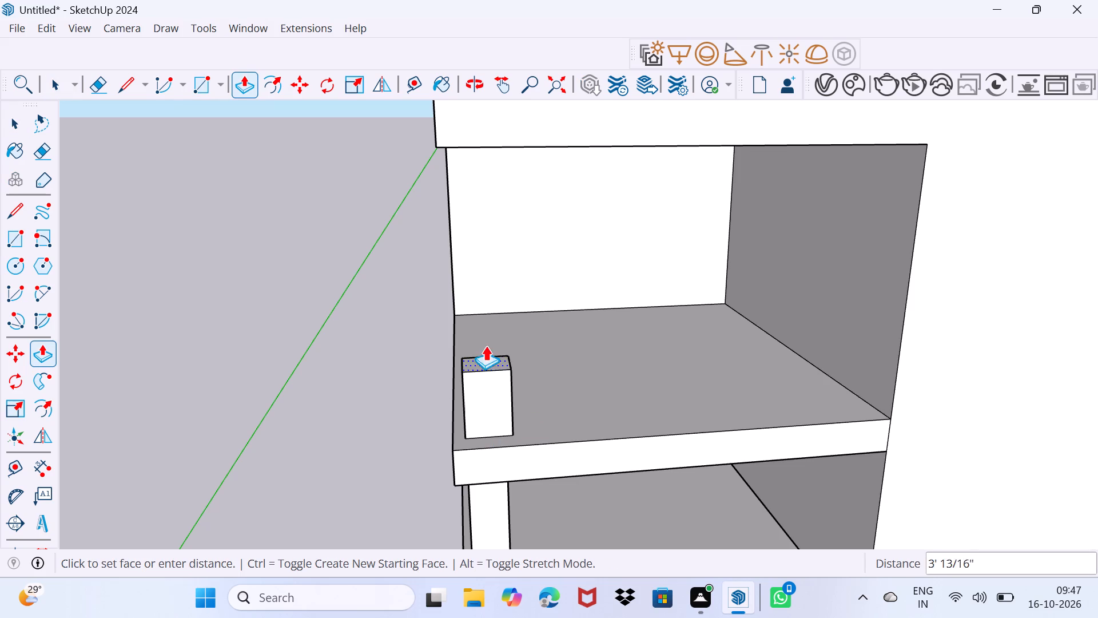
pyautogui.click(519, 139)
pyautogui.press('space')
pyautogui.moveTo(587, 334); pyautogui.dragTo(602, 291)
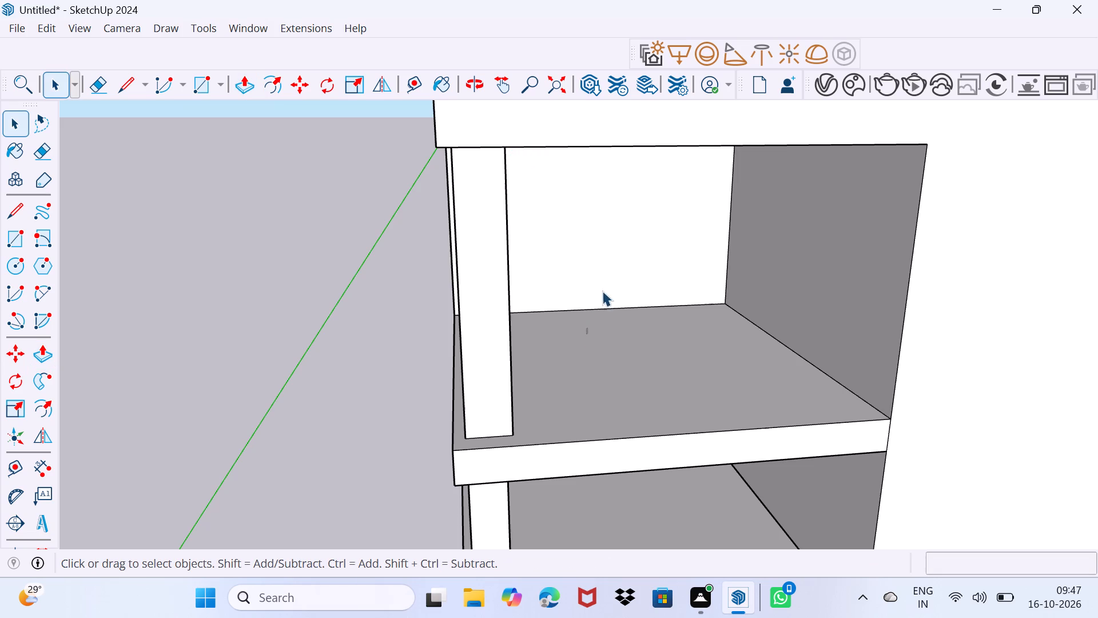
pyautogui.moveTo(602, 291); pyautogui.dragTo(618, 252)
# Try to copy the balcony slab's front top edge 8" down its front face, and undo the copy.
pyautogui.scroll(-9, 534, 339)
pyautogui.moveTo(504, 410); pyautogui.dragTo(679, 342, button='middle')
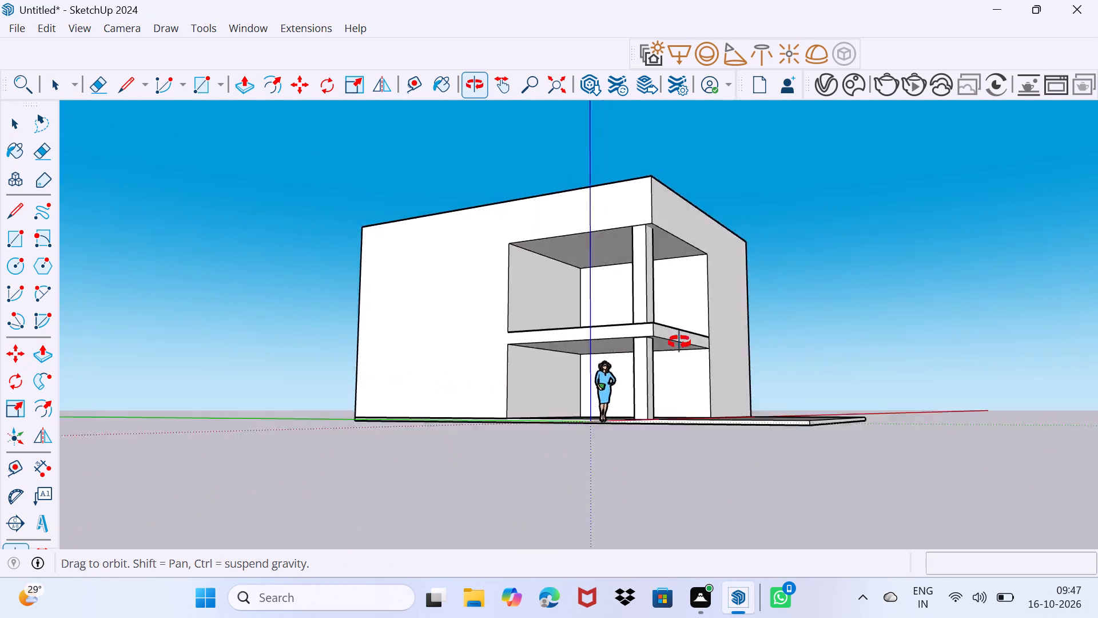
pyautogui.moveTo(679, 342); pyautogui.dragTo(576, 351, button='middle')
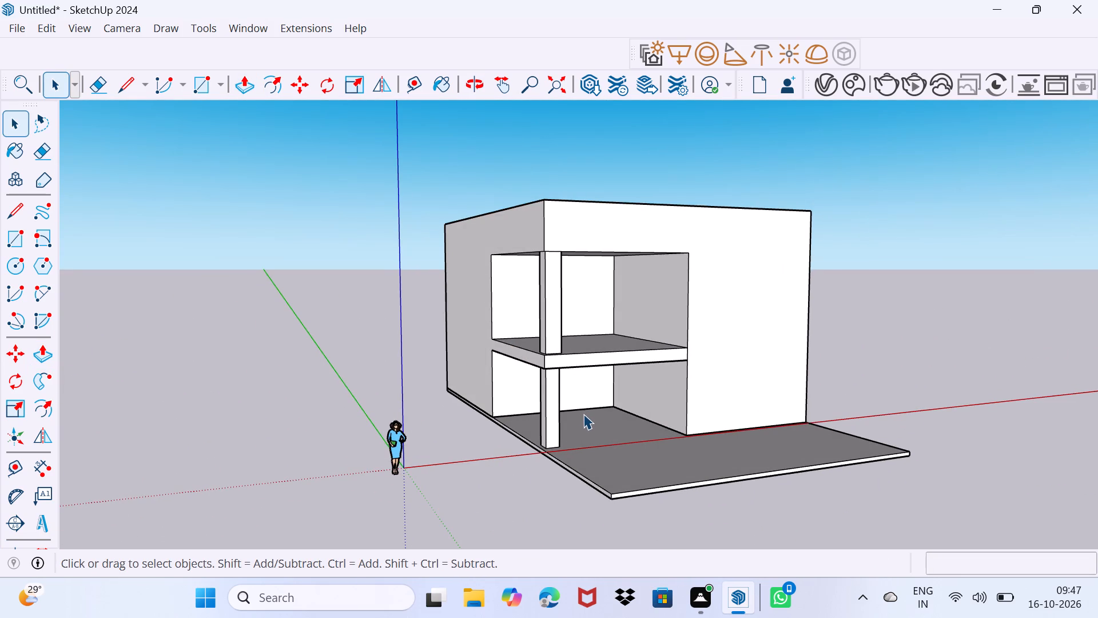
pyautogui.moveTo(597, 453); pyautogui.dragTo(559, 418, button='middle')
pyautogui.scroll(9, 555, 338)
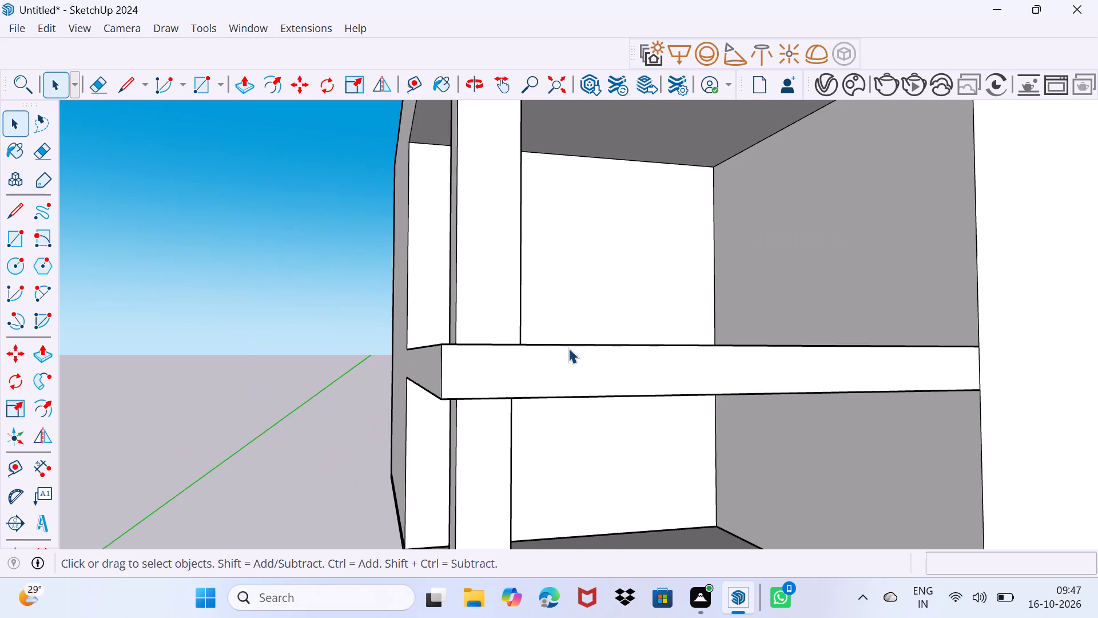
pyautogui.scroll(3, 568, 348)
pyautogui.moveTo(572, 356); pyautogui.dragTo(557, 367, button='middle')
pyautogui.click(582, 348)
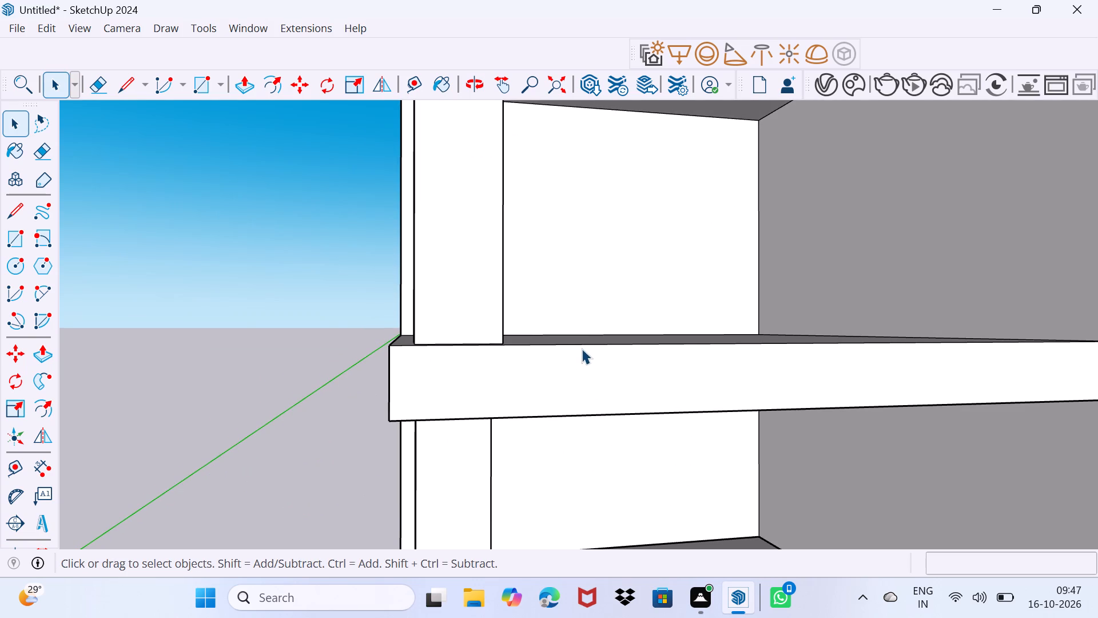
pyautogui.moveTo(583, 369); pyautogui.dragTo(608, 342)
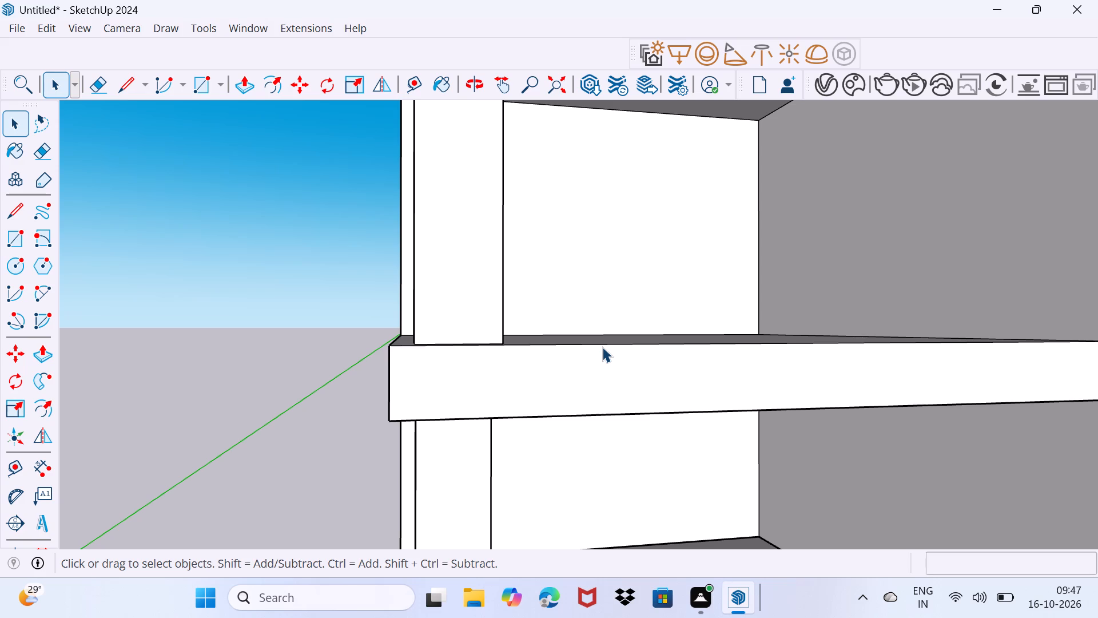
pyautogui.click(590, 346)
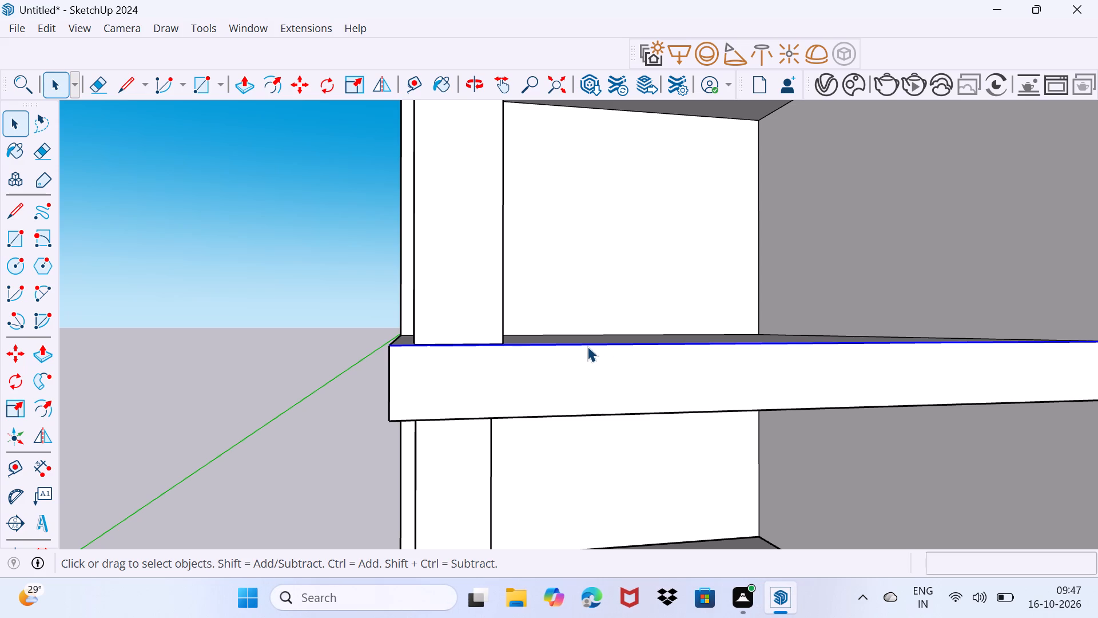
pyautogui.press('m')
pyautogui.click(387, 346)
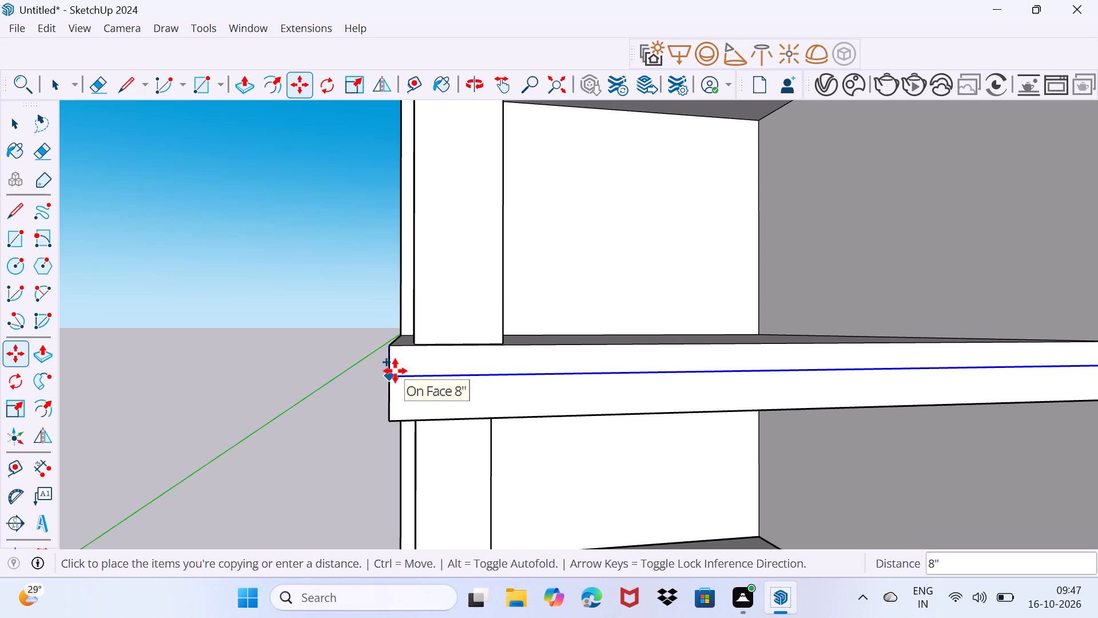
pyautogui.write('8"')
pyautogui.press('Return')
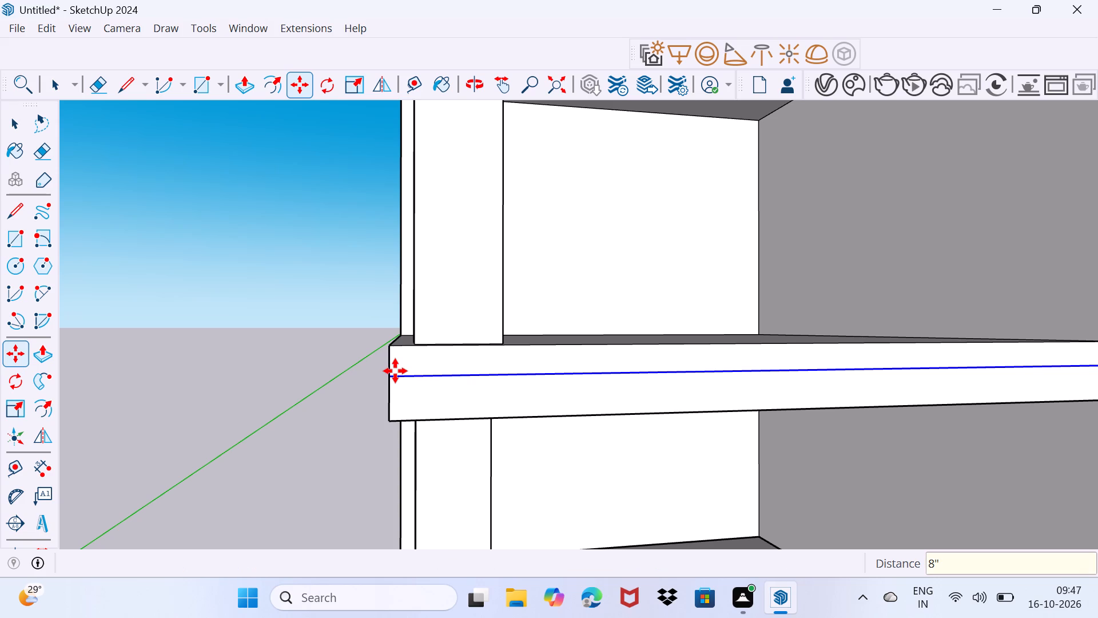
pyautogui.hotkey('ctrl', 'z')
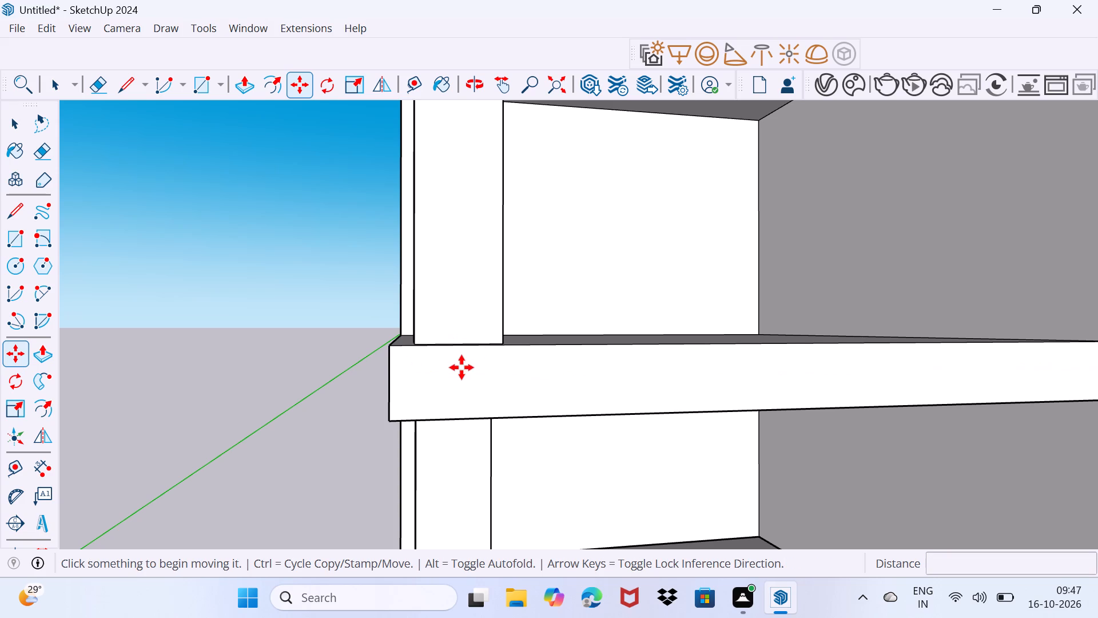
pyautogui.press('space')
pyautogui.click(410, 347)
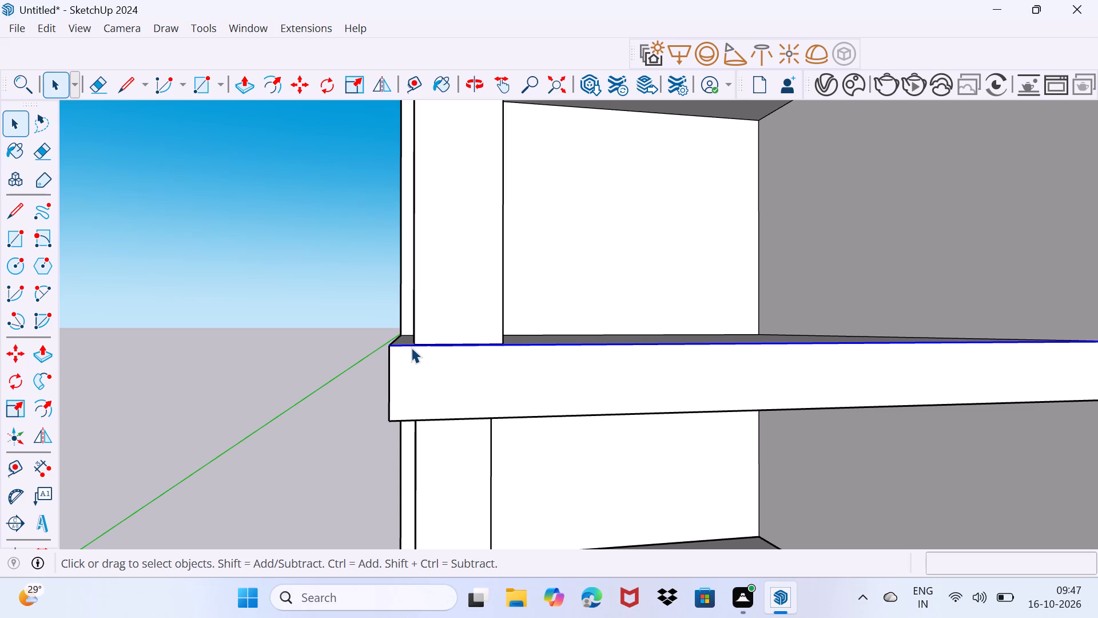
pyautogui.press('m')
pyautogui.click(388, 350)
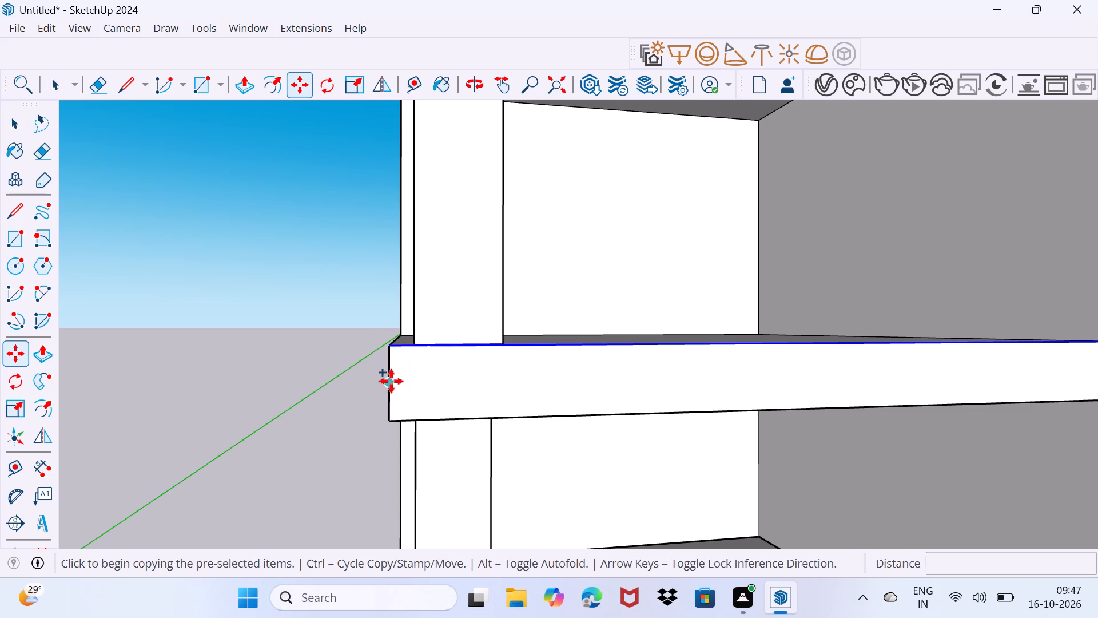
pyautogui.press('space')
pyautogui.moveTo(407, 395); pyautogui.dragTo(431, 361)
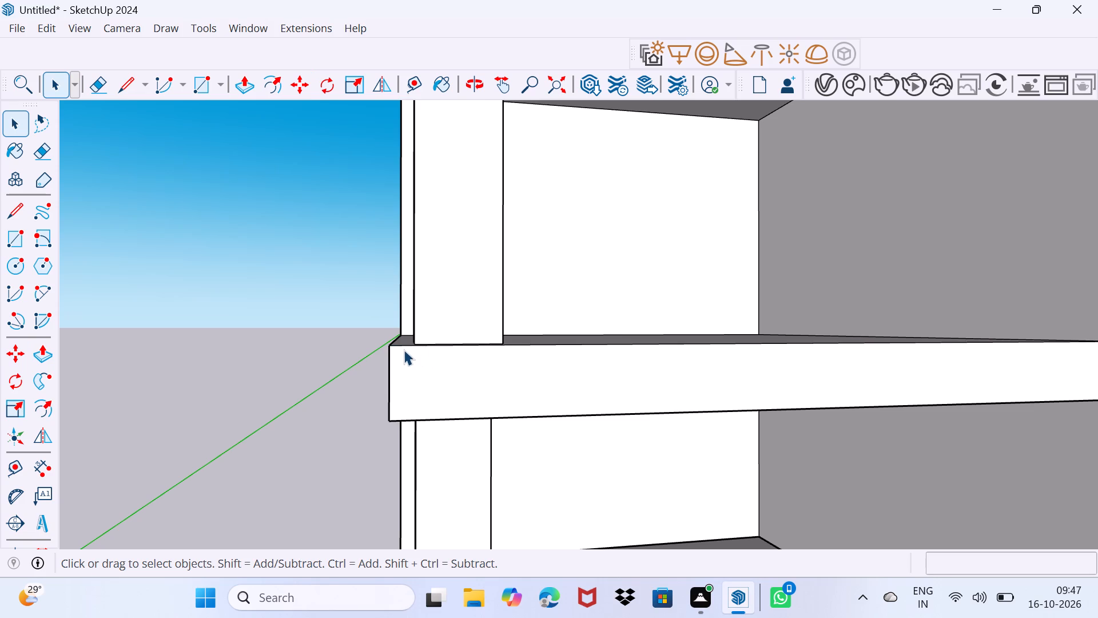
# Copy the balcony slab's front top edge 2" onto its front face below.
pyautogui.click(403, 347)
pyautogui.scroll(2, 400, 347)
pyautogui.press('m')
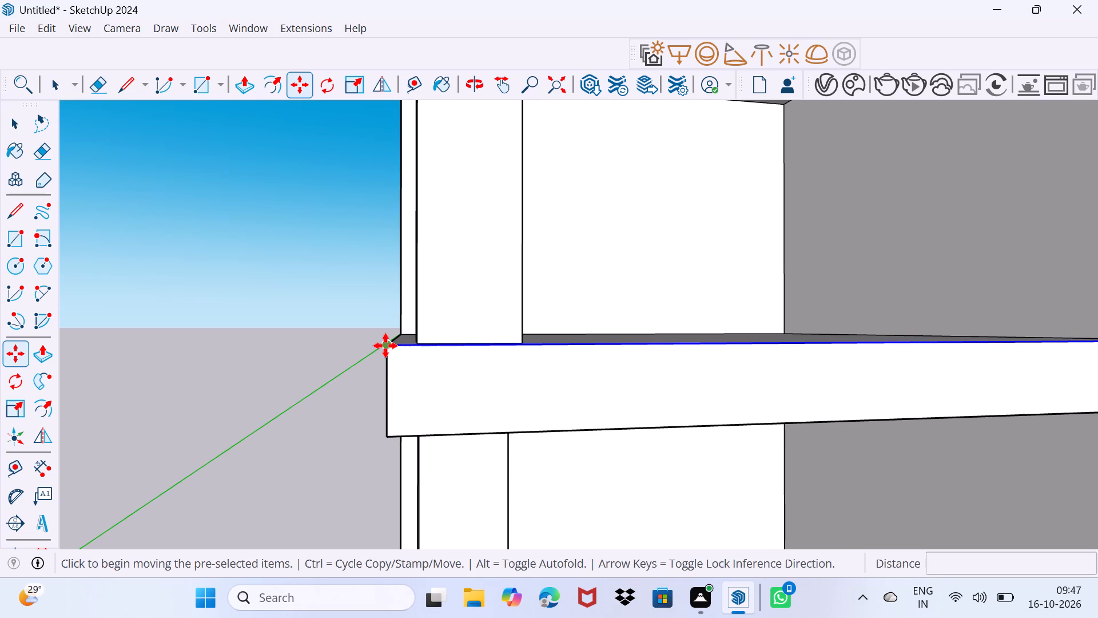
pyautogui.click(385, 346)
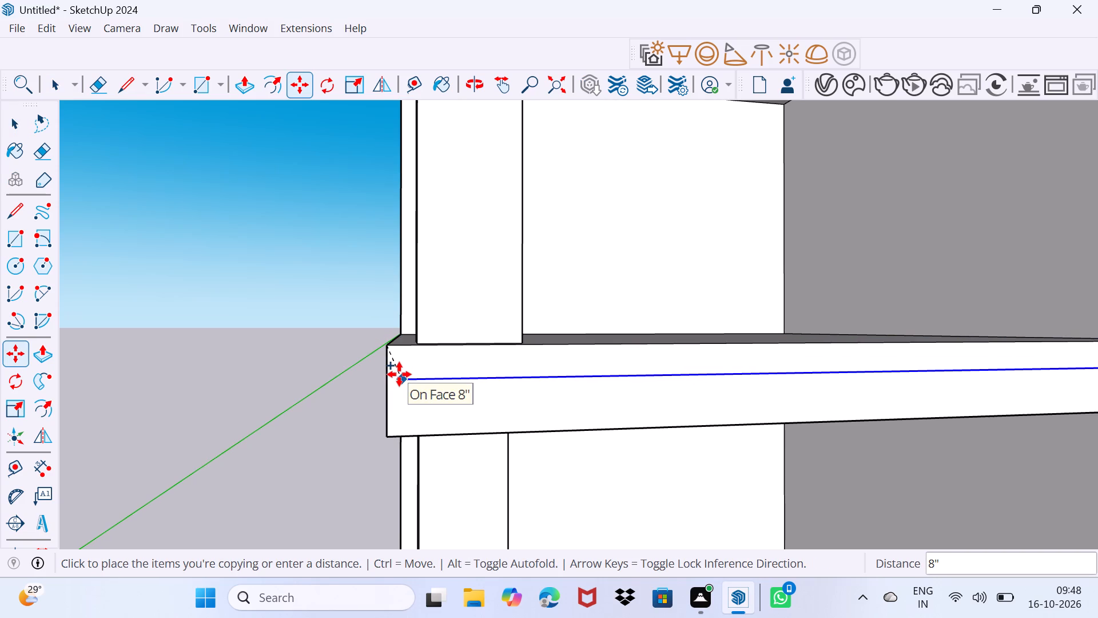
pyautogui.press('2')
pyautogui.hotkey('shift', '"')
pyautogui.press('Return')
pyautogui.press('space')
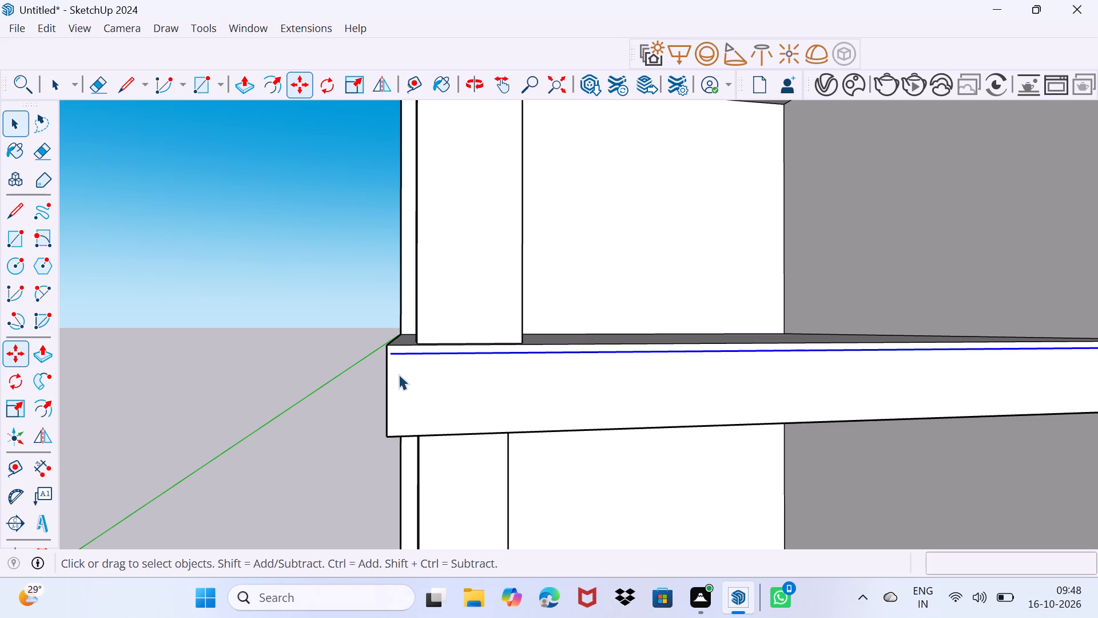
# Erase the short end of the copied line that overhangs past the recess wall onto the building's front face.
pyautogui.scroll(4, 393, 370)
pyautogui.scroll(-13, 560, 369)
pyautogui.middleClick(568, 381)
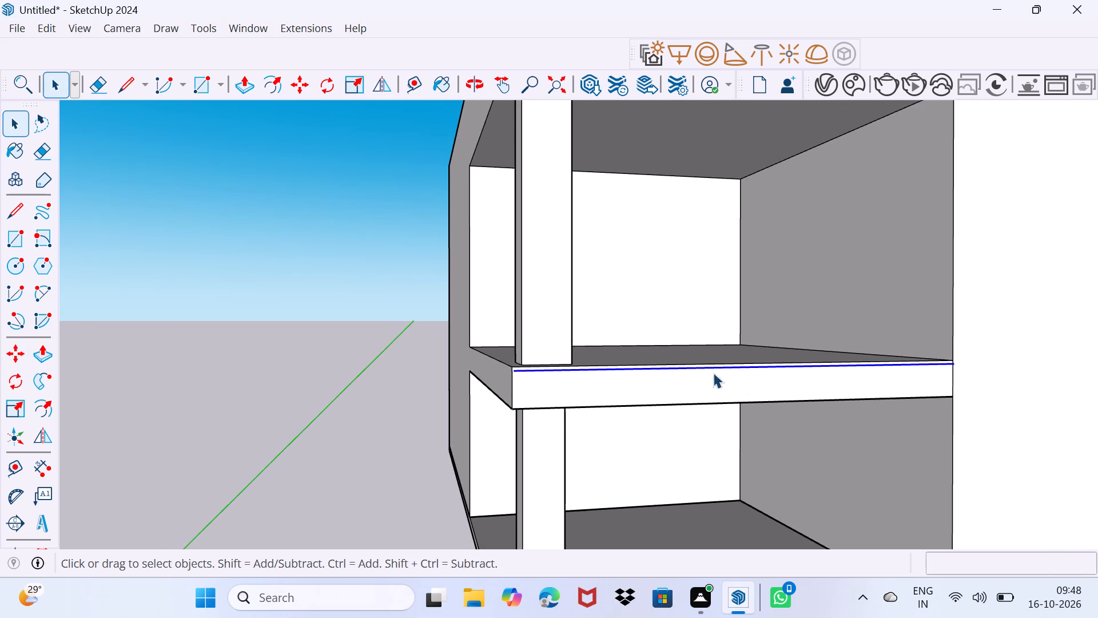
pyautogui.scroll(4, 950, 350)
pyautogui.scroll(15, 990, 388)
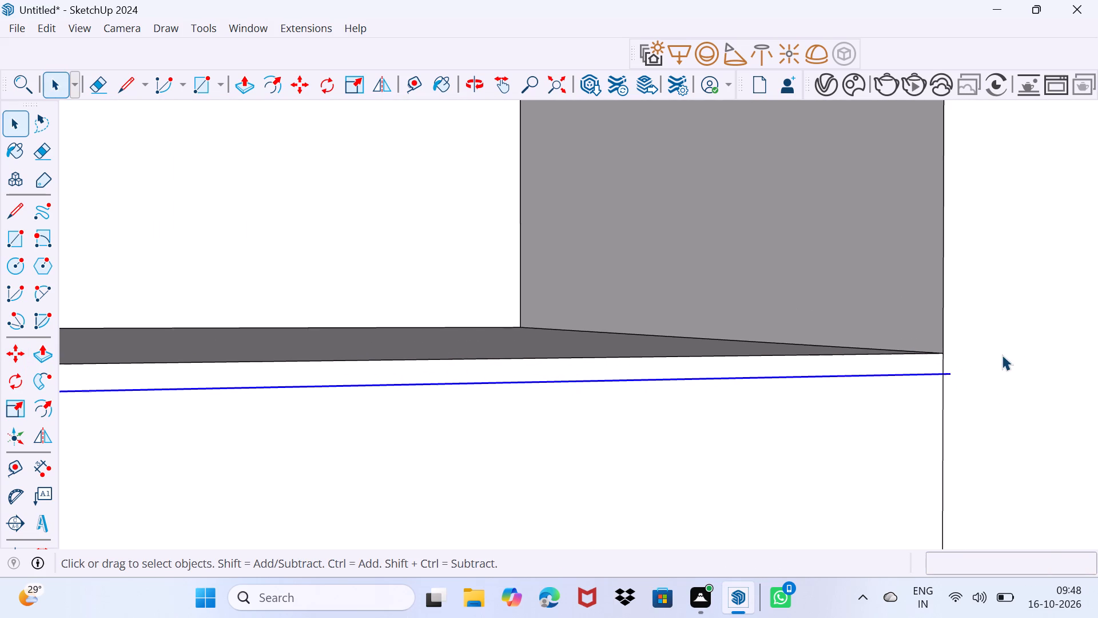
pyautogui.scroll(4, 1016, 387)
pyautogui.moveTo(971, 383); pyautogui.dragTo(576, 405, button='middle')
pyautogui.scroll(3, 694, 465)
pyautogui.press('e')
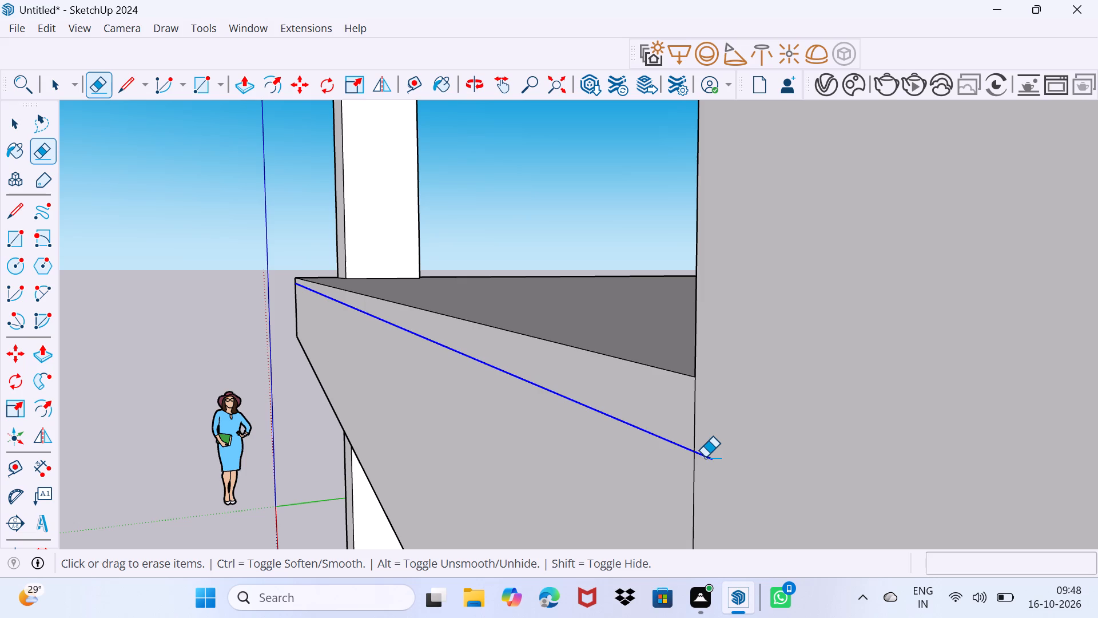
pyautogui.click(707, 454)
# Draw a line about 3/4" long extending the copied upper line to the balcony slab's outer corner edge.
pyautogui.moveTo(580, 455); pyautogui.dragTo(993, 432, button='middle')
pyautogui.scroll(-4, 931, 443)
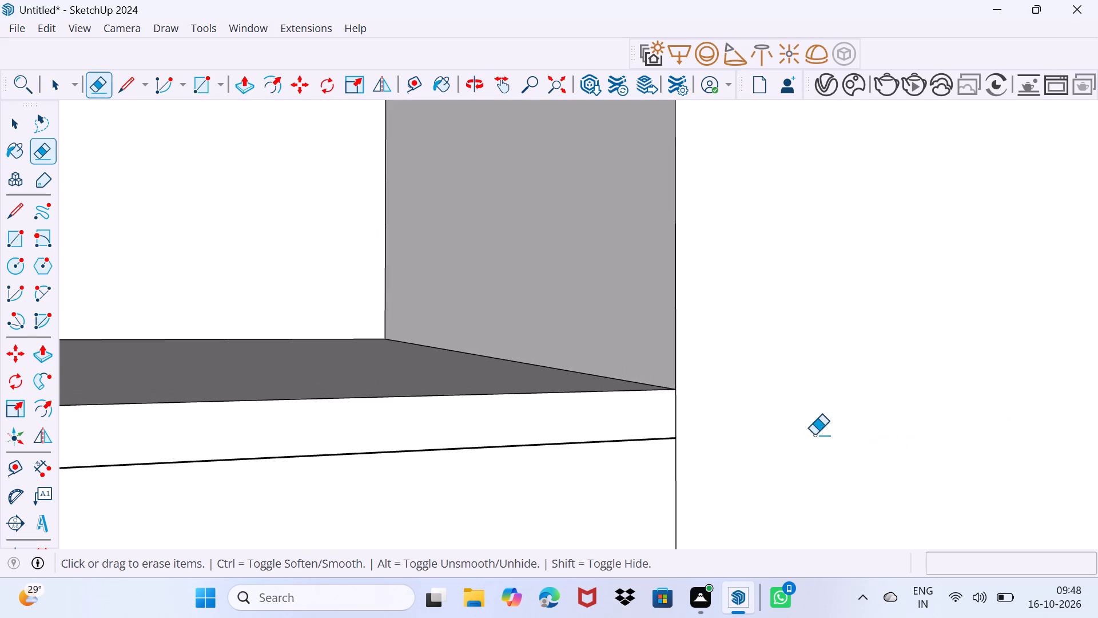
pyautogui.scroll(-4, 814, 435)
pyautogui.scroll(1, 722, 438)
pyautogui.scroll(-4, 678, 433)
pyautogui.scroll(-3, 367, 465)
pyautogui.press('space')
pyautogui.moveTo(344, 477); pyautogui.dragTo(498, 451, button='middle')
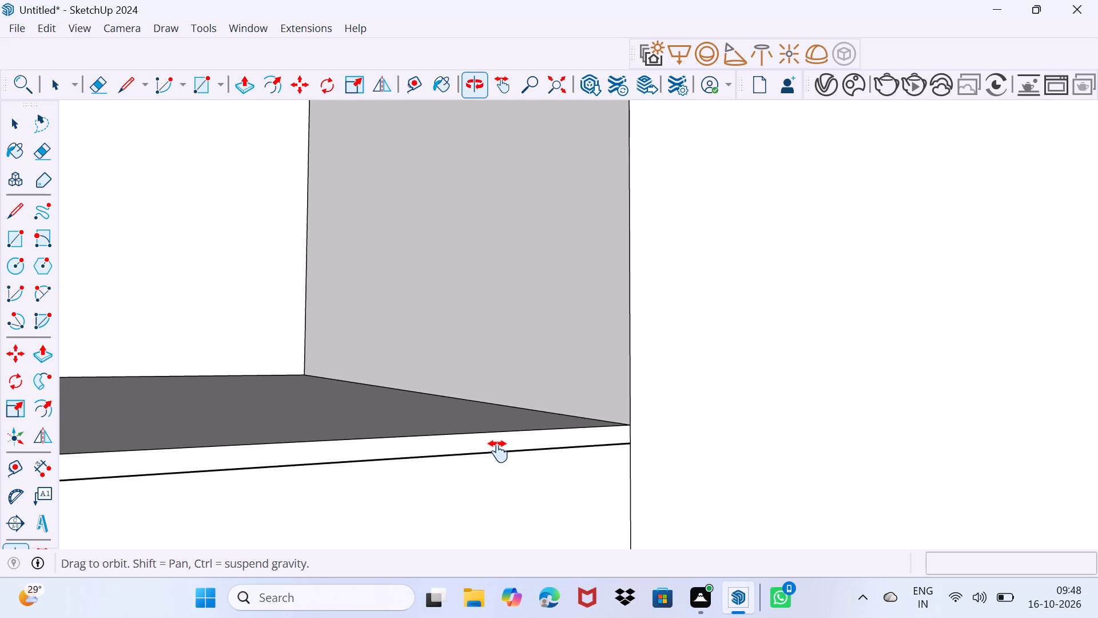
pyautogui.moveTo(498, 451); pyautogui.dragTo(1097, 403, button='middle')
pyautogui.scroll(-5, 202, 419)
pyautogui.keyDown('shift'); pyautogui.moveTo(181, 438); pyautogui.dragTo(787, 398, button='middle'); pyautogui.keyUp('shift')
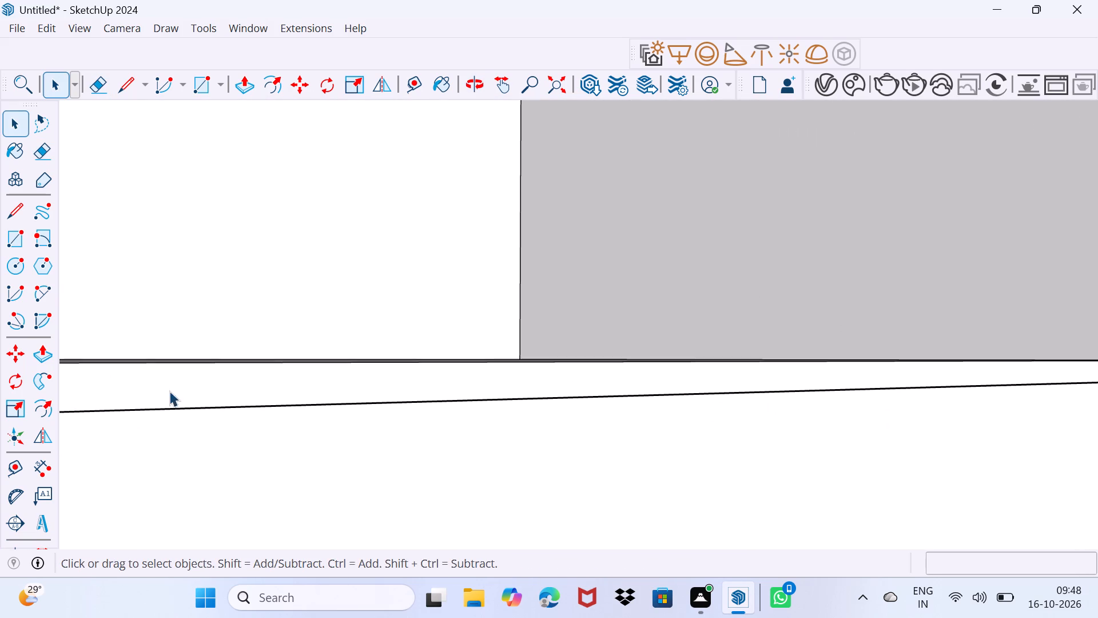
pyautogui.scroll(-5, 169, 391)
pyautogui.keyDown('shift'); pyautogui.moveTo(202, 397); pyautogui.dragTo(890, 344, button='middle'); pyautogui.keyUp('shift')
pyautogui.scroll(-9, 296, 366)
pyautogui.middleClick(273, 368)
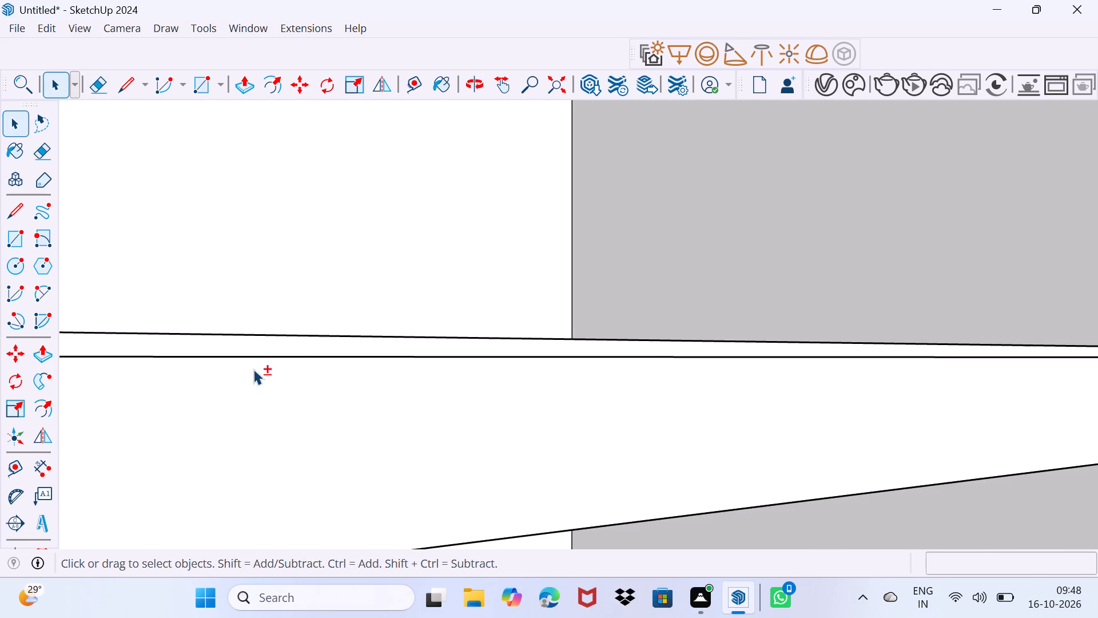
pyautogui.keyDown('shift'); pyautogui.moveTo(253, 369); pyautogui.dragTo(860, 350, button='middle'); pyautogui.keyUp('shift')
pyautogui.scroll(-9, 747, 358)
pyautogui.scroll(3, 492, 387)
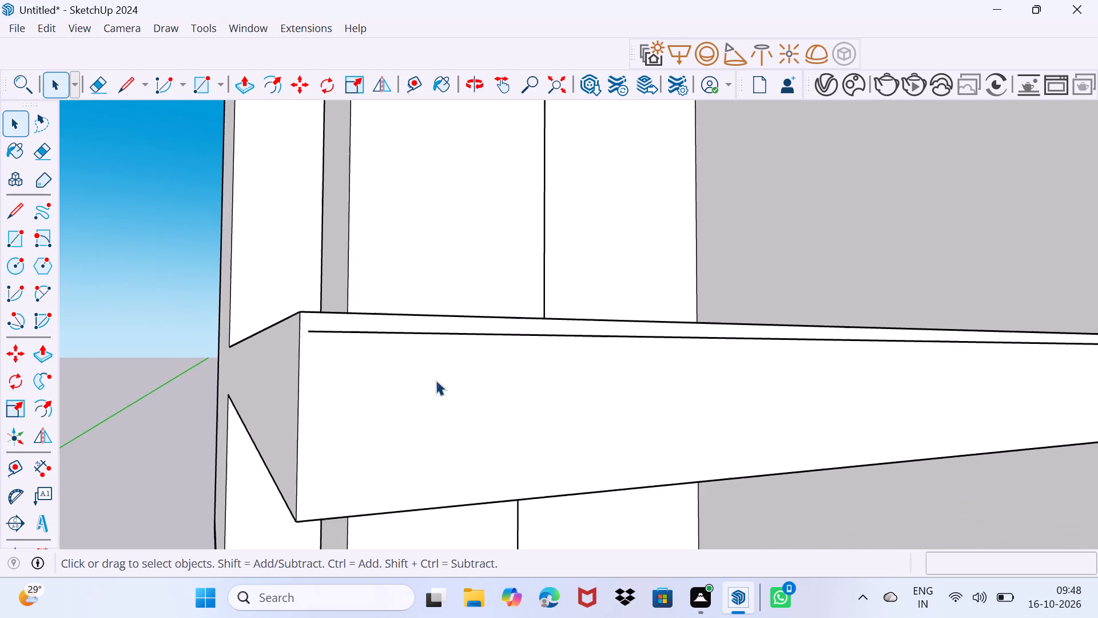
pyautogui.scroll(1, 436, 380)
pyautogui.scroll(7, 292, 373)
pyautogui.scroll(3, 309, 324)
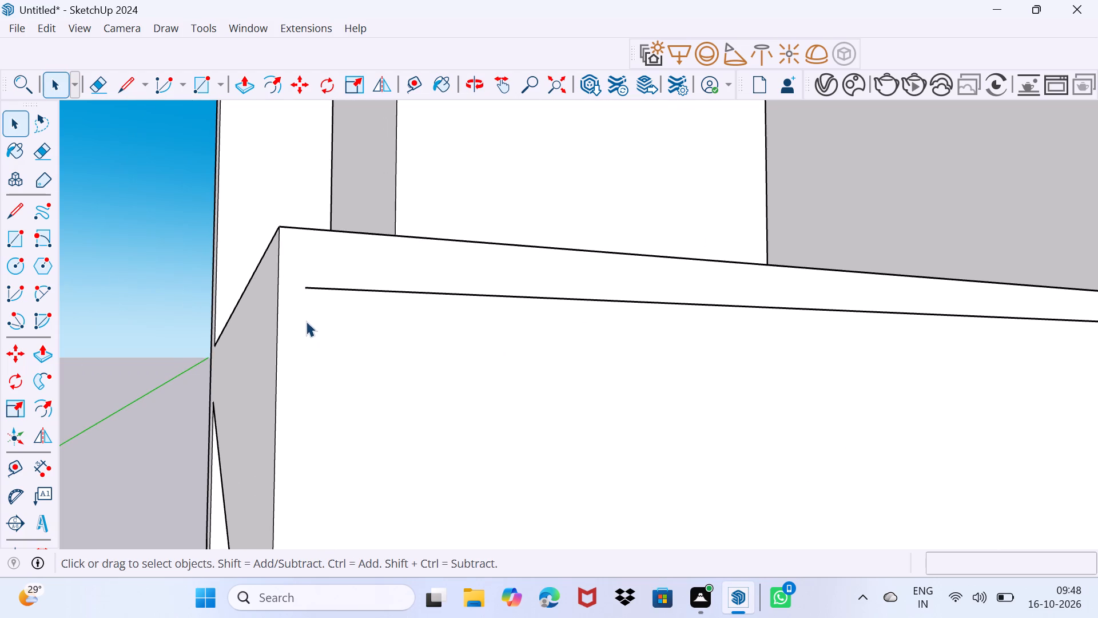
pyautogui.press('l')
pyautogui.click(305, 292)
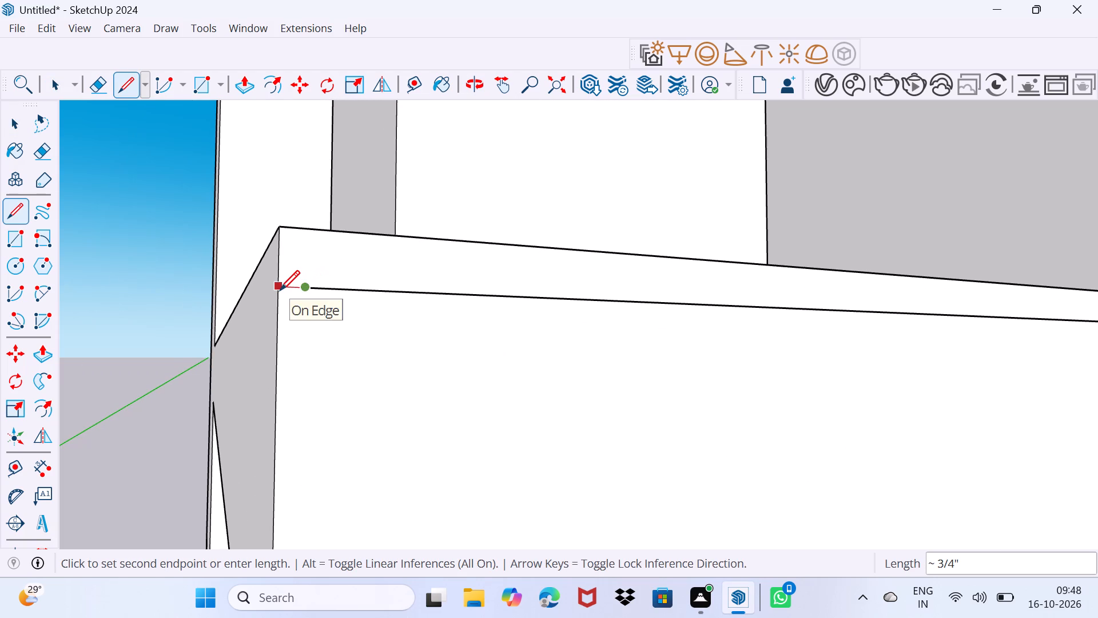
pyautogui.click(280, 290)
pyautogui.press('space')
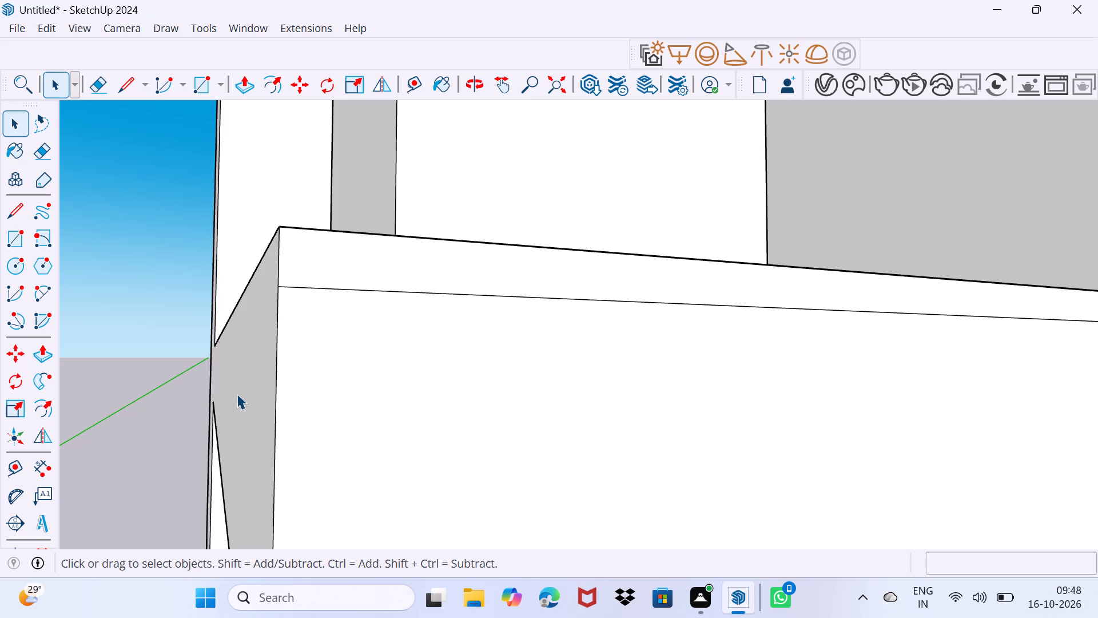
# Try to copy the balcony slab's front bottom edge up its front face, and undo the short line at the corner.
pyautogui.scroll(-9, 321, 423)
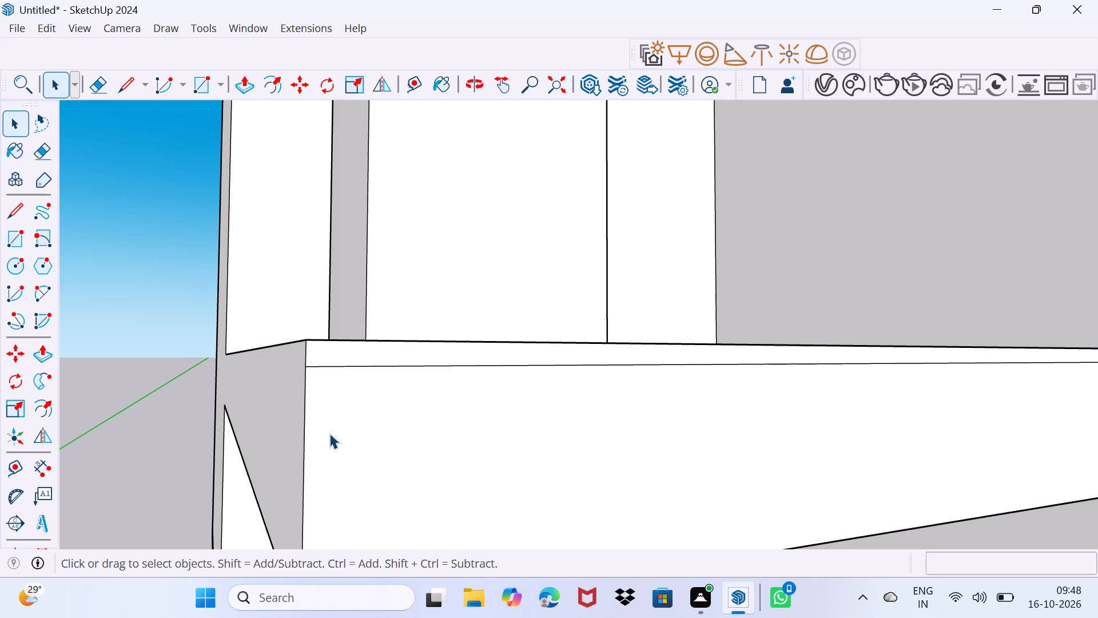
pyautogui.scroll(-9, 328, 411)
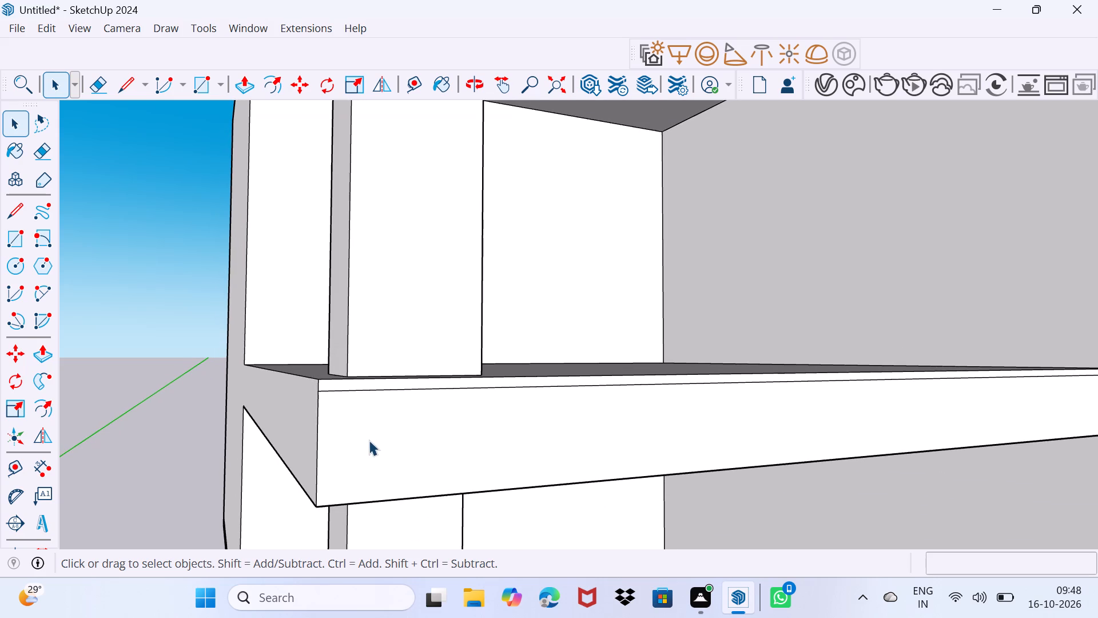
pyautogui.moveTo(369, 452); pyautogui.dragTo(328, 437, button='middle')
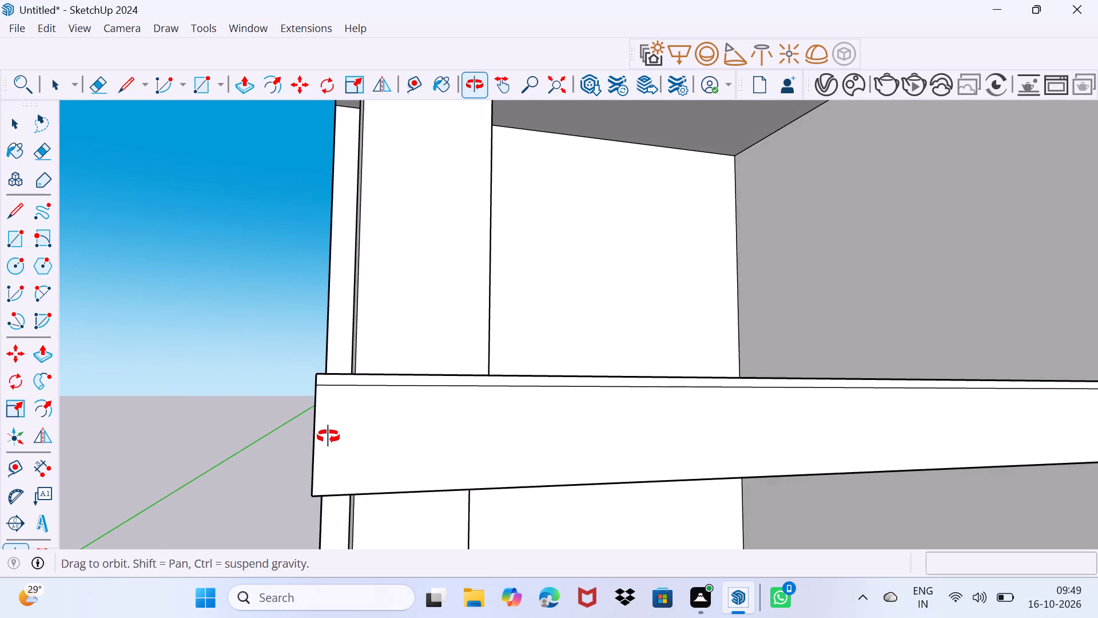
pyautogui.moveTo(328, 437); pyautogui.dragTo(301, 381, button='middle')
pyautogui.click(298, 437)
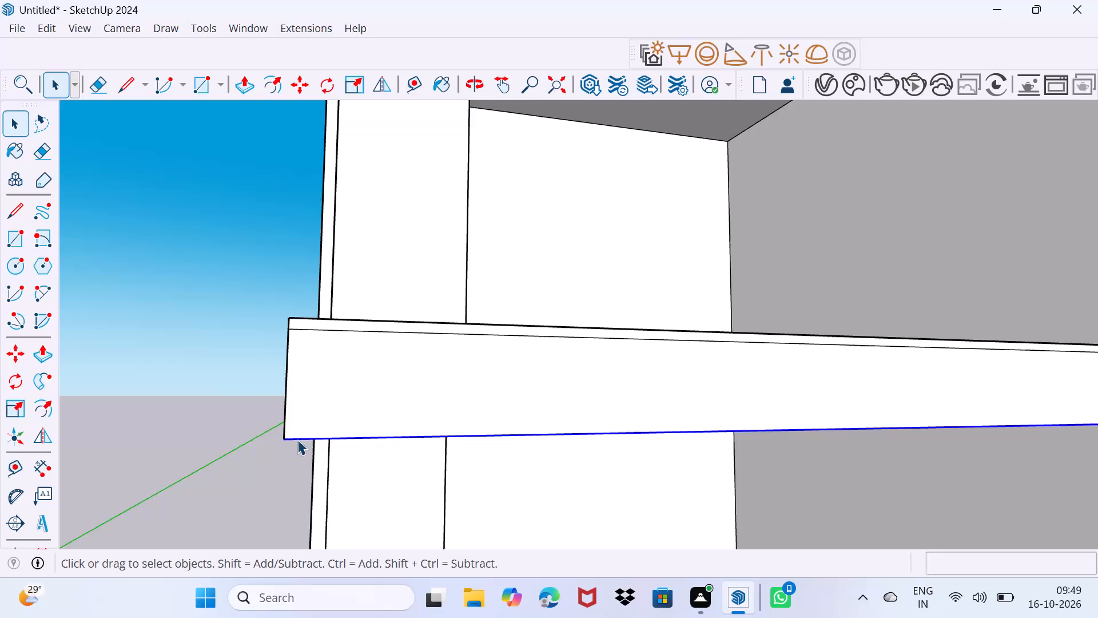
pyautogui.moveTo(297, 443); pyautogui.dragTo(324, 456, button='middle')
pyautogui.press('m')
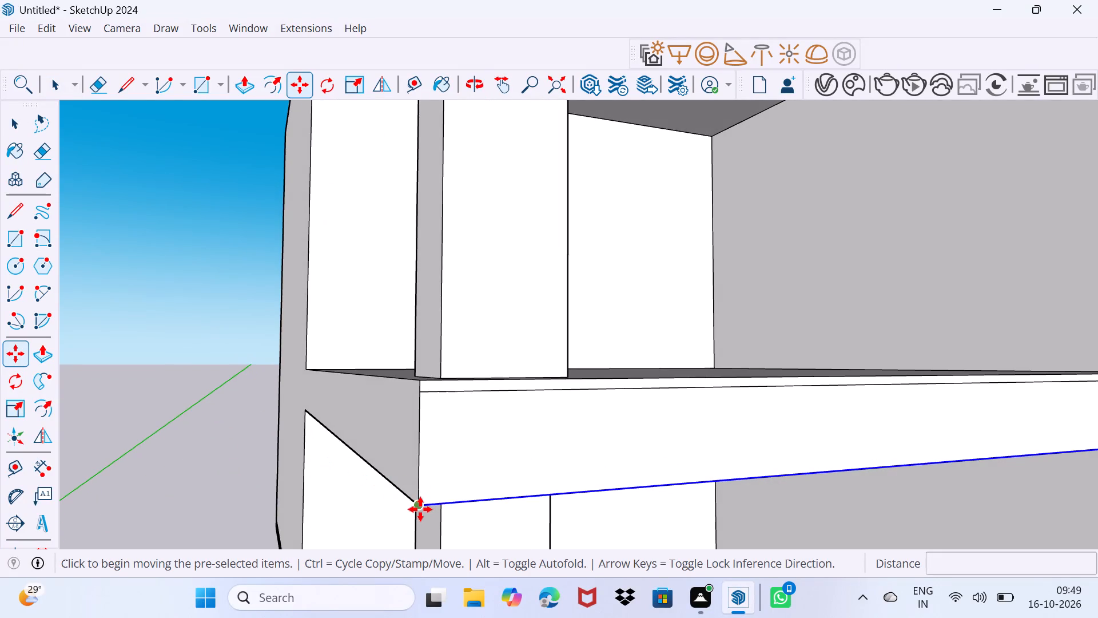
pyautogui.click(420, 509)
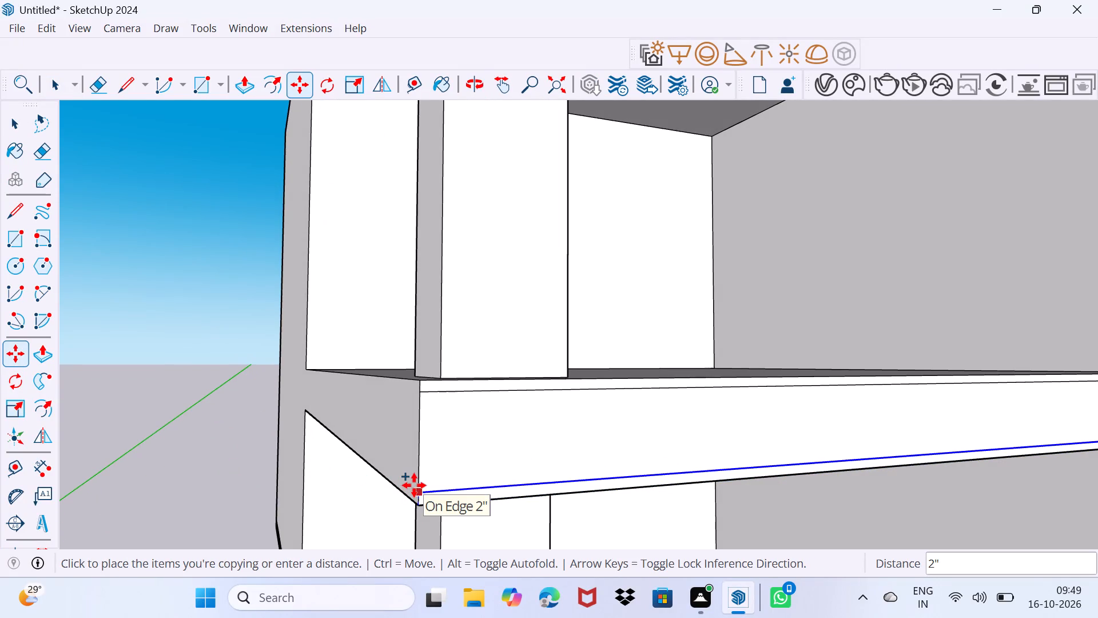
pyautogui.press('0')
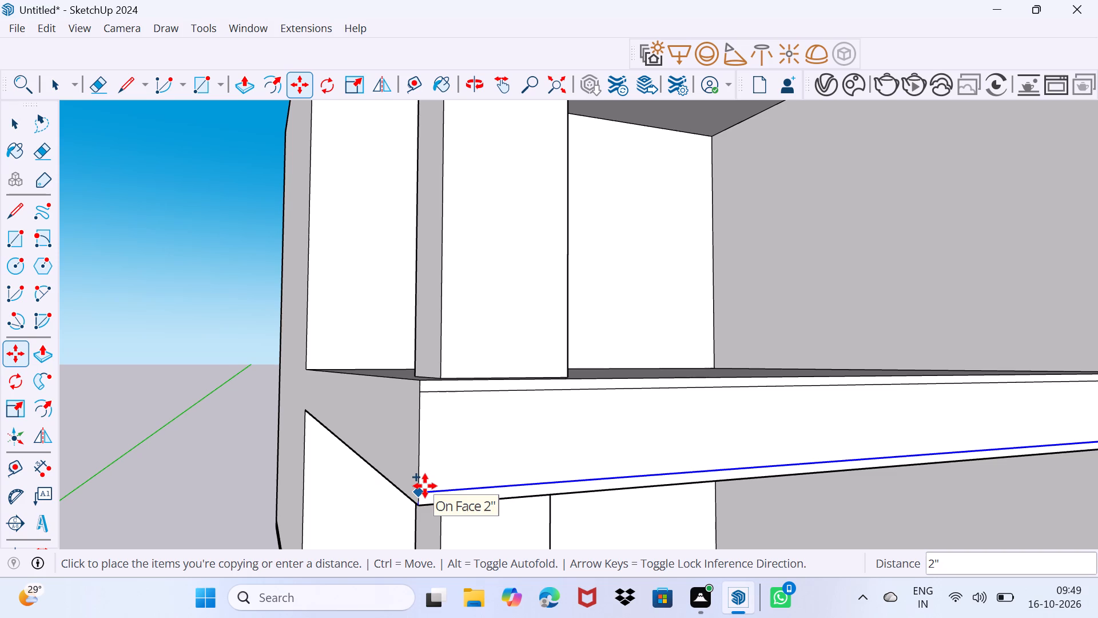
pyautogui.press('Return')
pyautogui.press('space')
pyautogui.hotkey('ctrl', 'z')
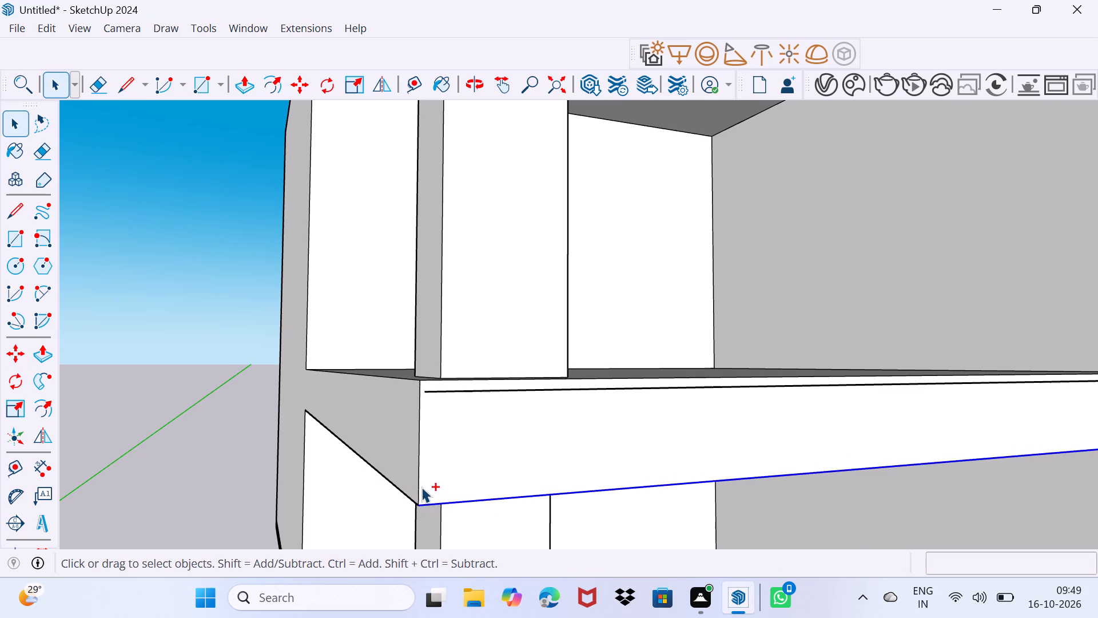
# Copy the balcony slab's front bottom edge 2" up onto its front face.
pyautogui.scroll(6, 423, 506)
pyautogui.moveTo(424, 505); pyautogui.dragTo(500, 449, button='middle')
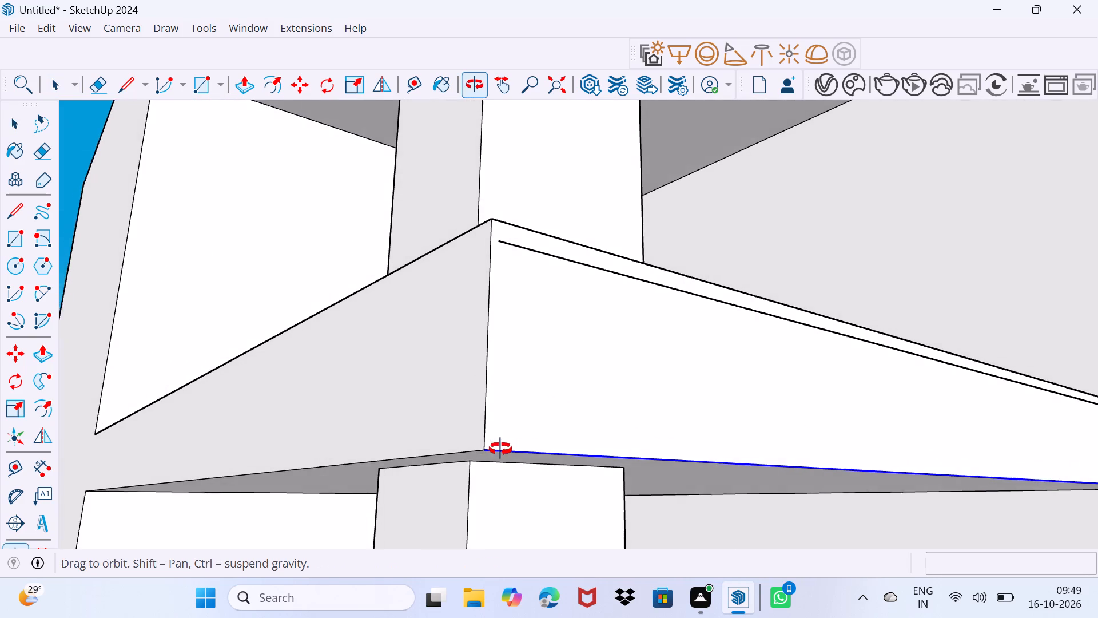
pyautogui.moveTo(500, 449); pyautogui.dragTo(499, 447, button='middle')
pyautogui.moveTo(553, 394); pyautogui.dragTo(594, 356)
pyautogui.click(484, 445)
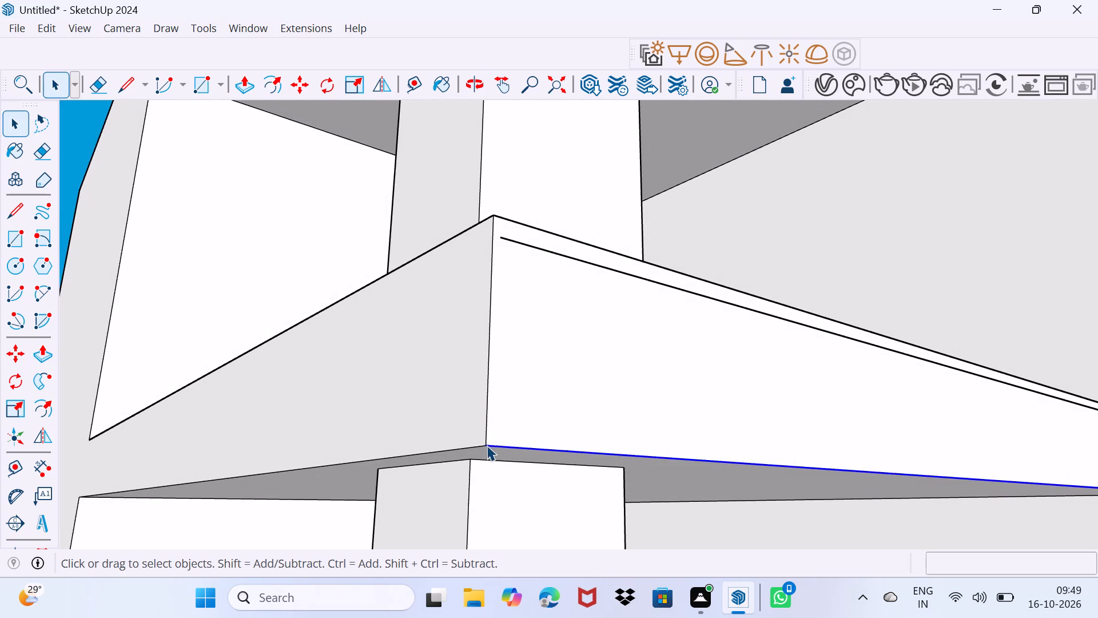
pyautogui.moveTo(495, 446); pyautogui.dragTo(449, 475, button='middle')
pyautogui.press('m')
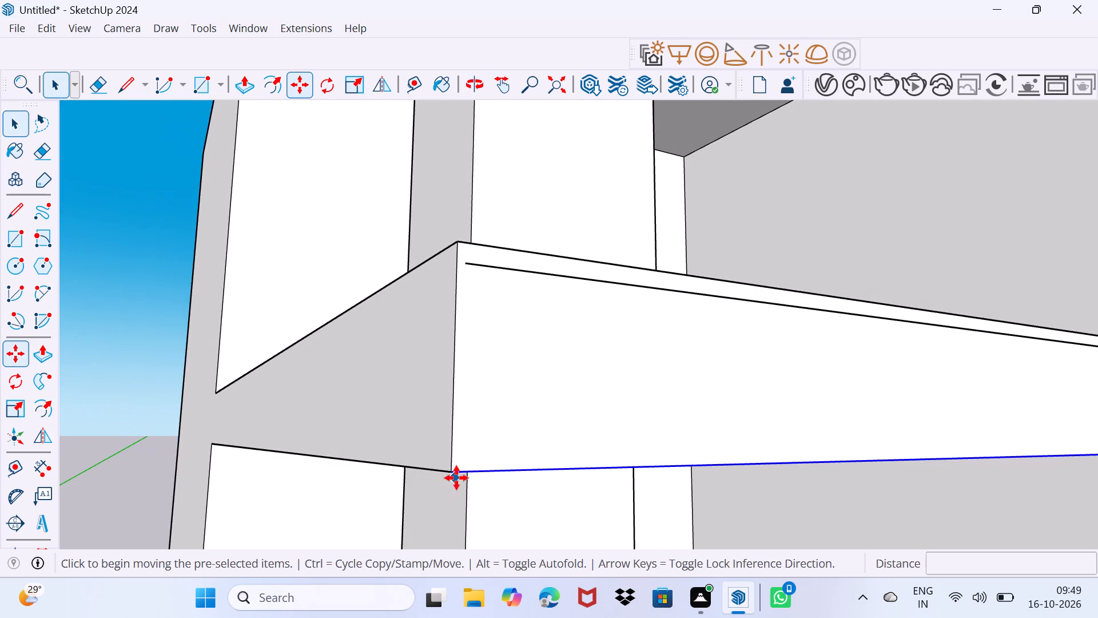
pyautogui.click(453, 474)
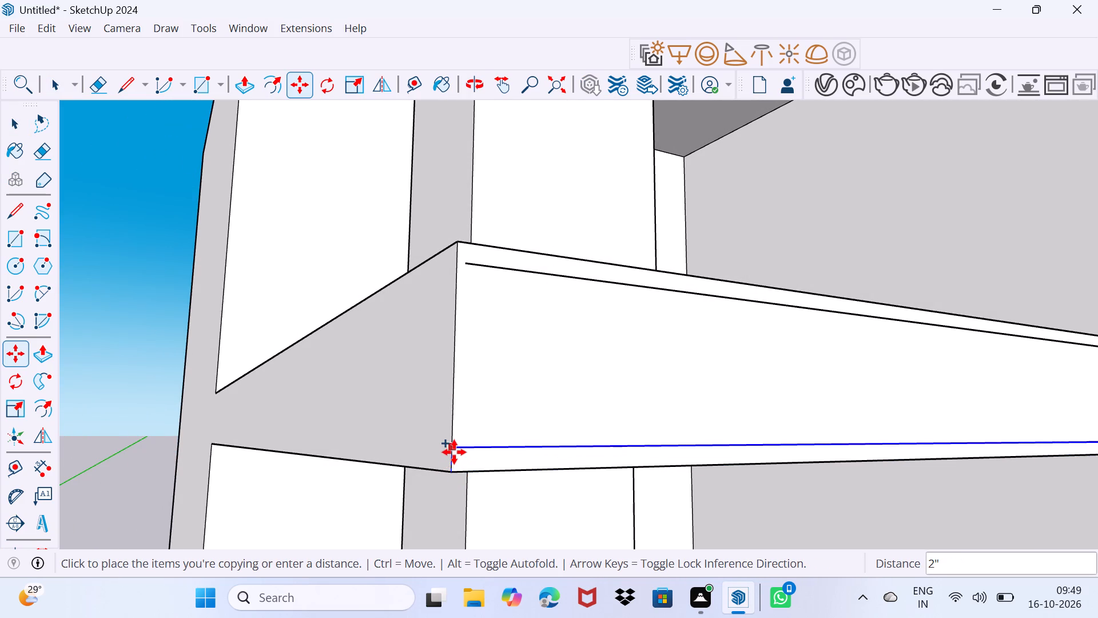
pyautogui.write('2"')
pyautogui.press('Return')
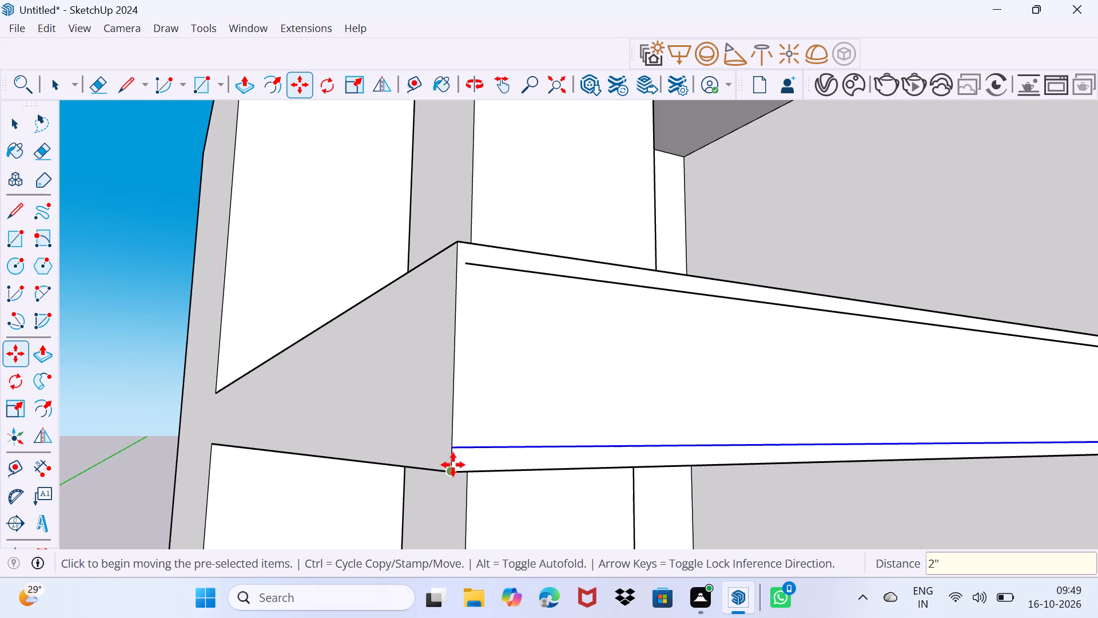
pyautogui.press('space')
pyautogui.scroll(-5, 453, 464)
pyautogui.moveTo(539, 425); pyautogui.dragTo(623, 382)
# Close the gap at the outer corner with a line about 3/4" long from the upper copied line to the corner edge.
pyautogui.scroll(4, 533, 394)
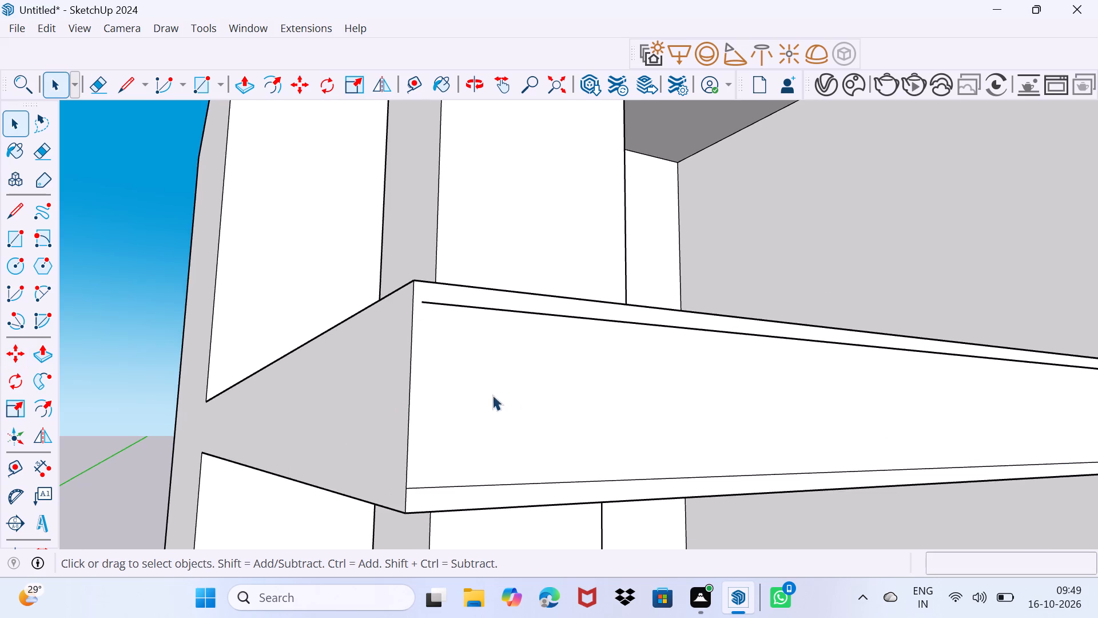
pyautogui.moveTo(491, 396); pyautogui.dragTo(481, 435, button='middle')
pyautogui.scroll(9, 412, 352)
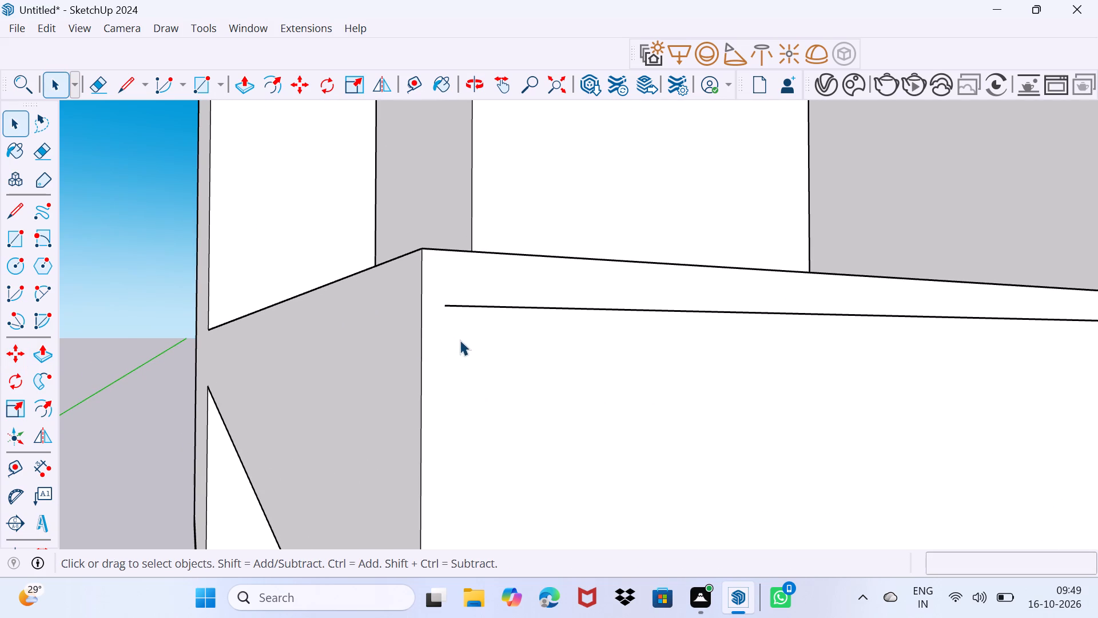
pyautogui.press('l')
pyautogui.click(447, 307)
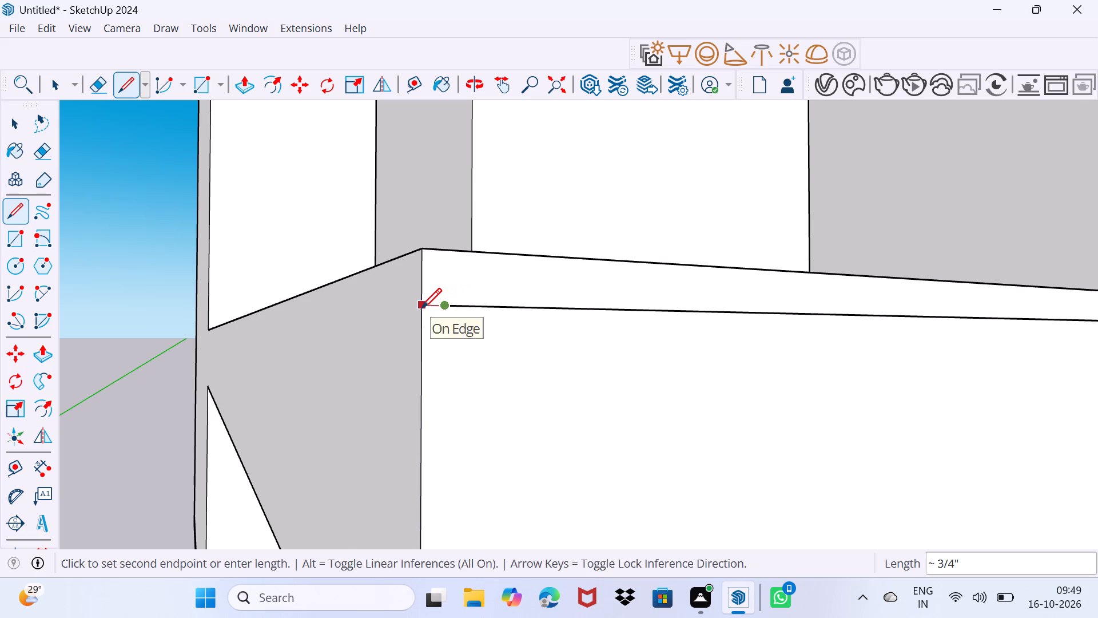
pyautogui.click(421, 308)
pyautogui.press('space')
pyautogui.moveTo(418, 356); pyautogui.dragTo(456, 331)
# Copy the bottom edge of the balcony slab's adjoining side face 2" up onto that face.
pyautogui.scroll(-12, 457, 327)
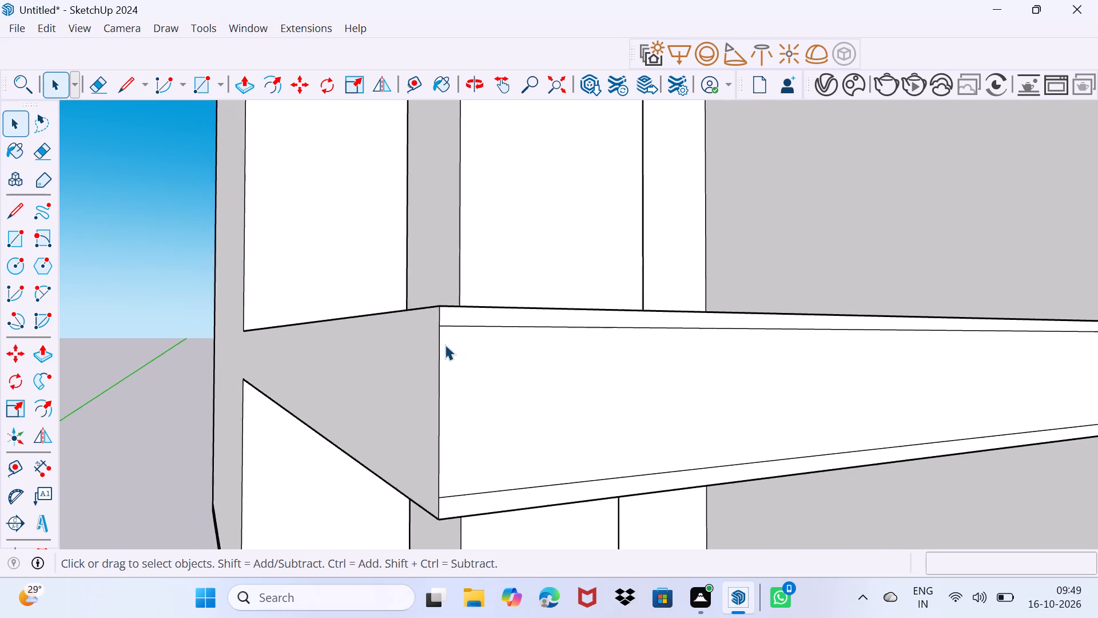
pyautogui.scroll(-10, 445, 344)
pyautogui.middleClick(445, 344)
pyautogui.middleClick(444, 344)
pyautogui.moveTo(673, 336); pyautogui.dragTo(570, 352, button='middle')
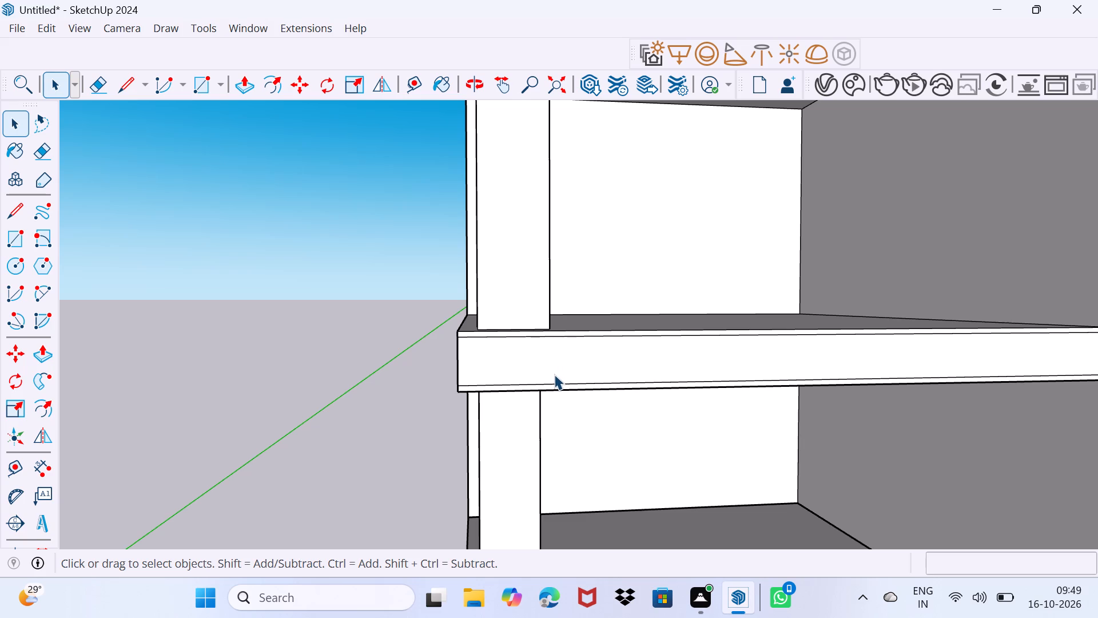
pyautogui.scroll(-3, 554, 375)
pyautogui.moveTo(596, 391); pyautogui.dragTo(627, 395, button='middle')
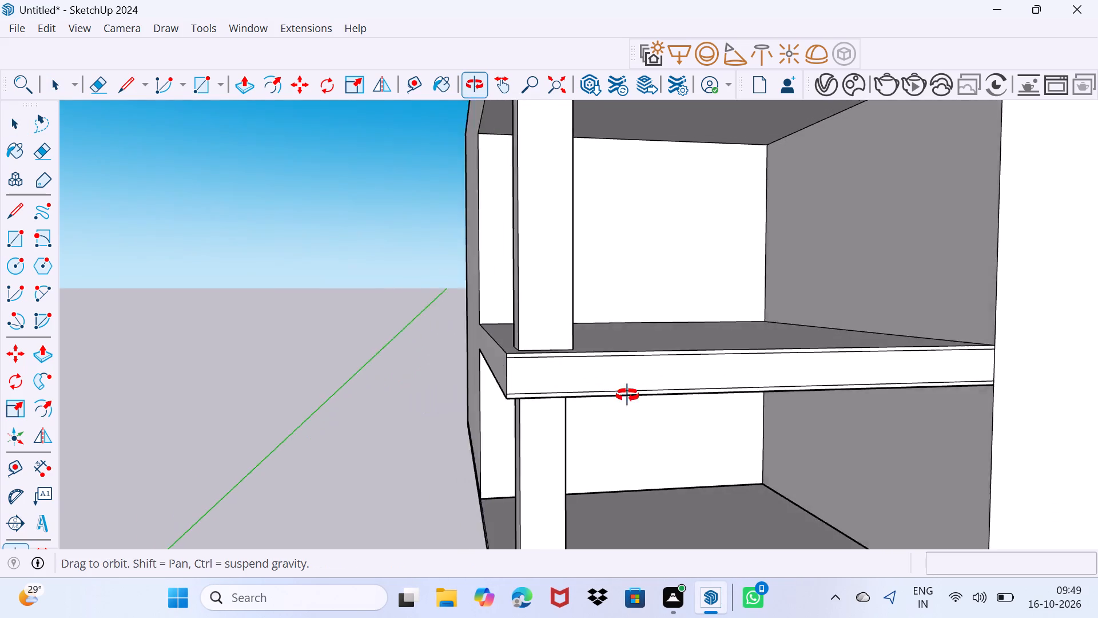
pyautogui.moveTo(627, 395); pyautogui.dragTo(630, 395, button='middle')
pyautogui.scroll(4, 564, 410)
pyautogui.moveTo(555, 407); pyautogui.dragTo(705, 410, button='middle')
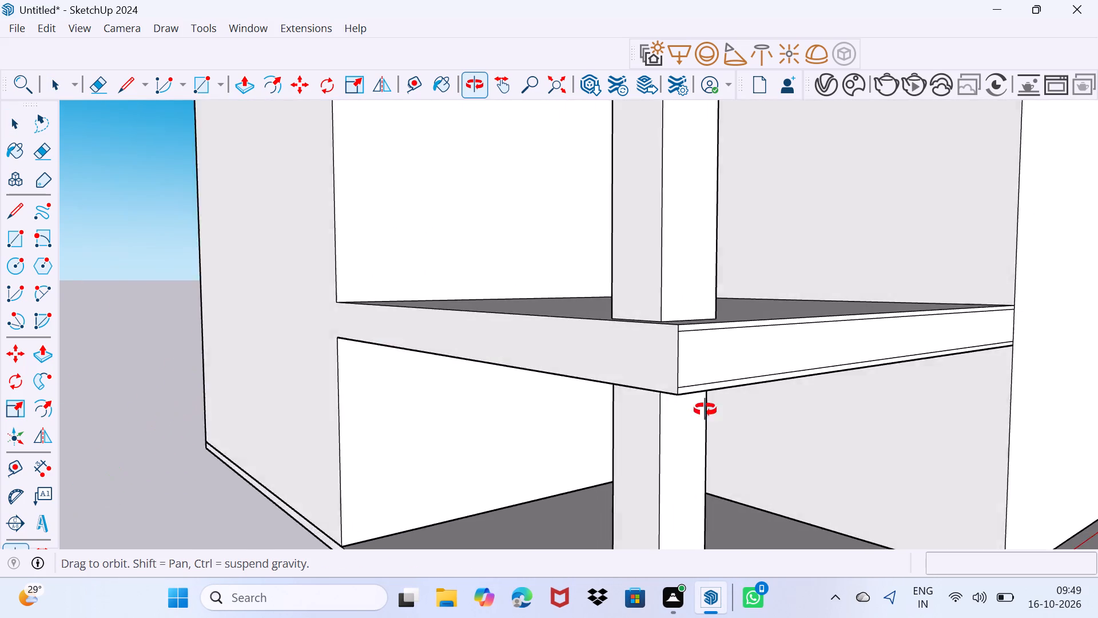
pyautogui.moveTo(705, 410); pyautogui.dragTo(880, 405, button='middle')
pyautogui.scroll(3, 781, 384)
pyautogui.moveTo(795, 376); pyautogui.dragTo(709, 393, button='middle')
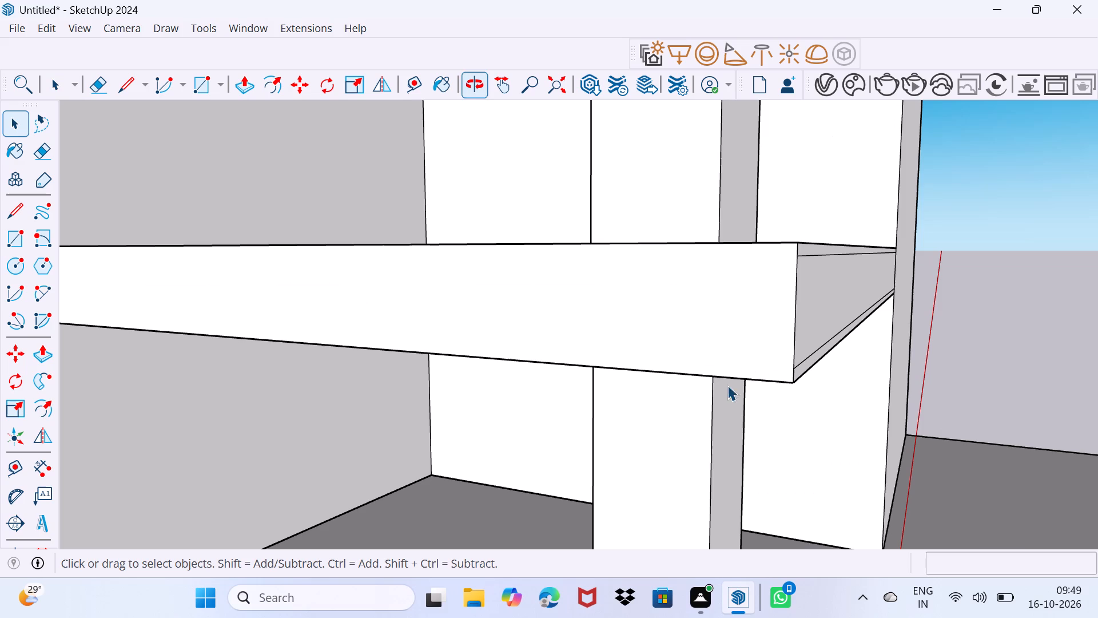
pyautogui.click(750, 379)
pyautogui.scroll(3, 781, 386)
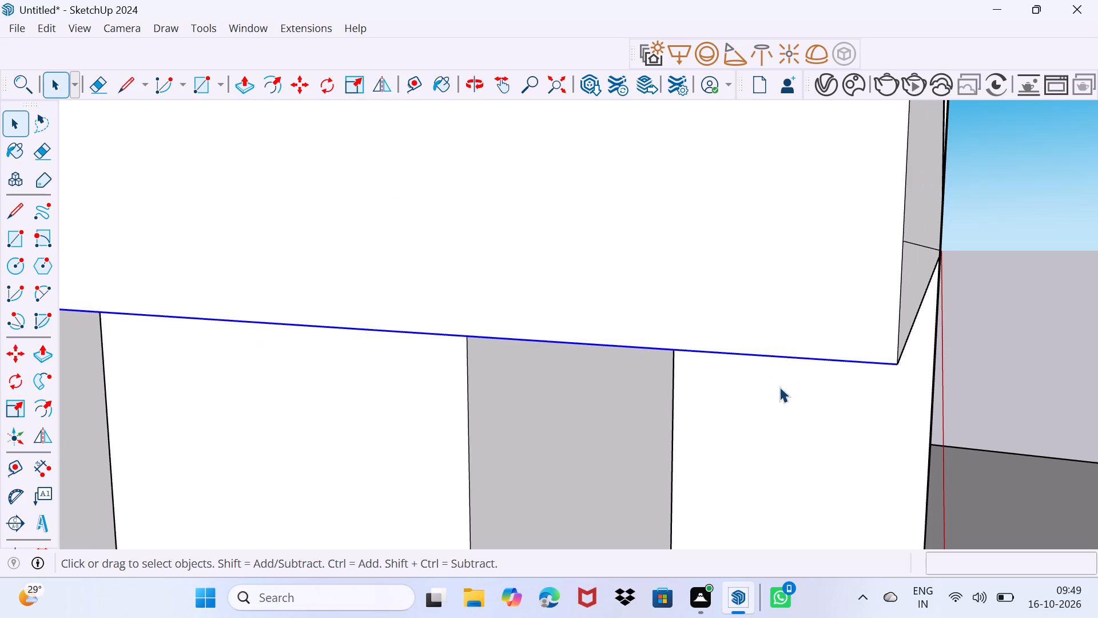
pyautogui.scroll(-4, 779, 387)
pyautogui.press('m')
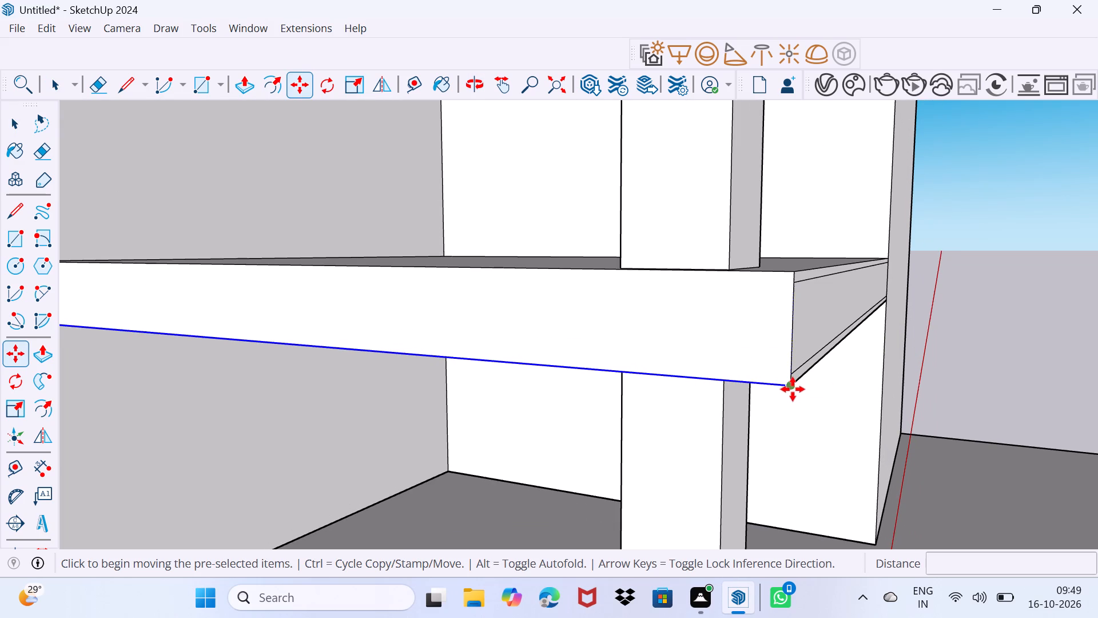
pyautogui.click(792, 389)
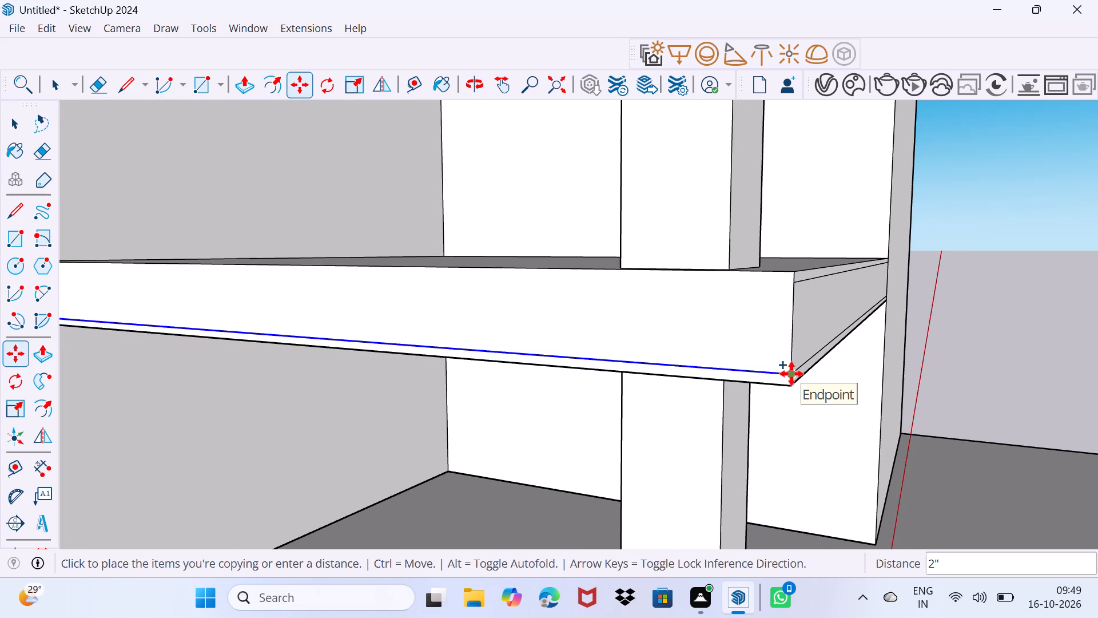
pyautogui.press('2')
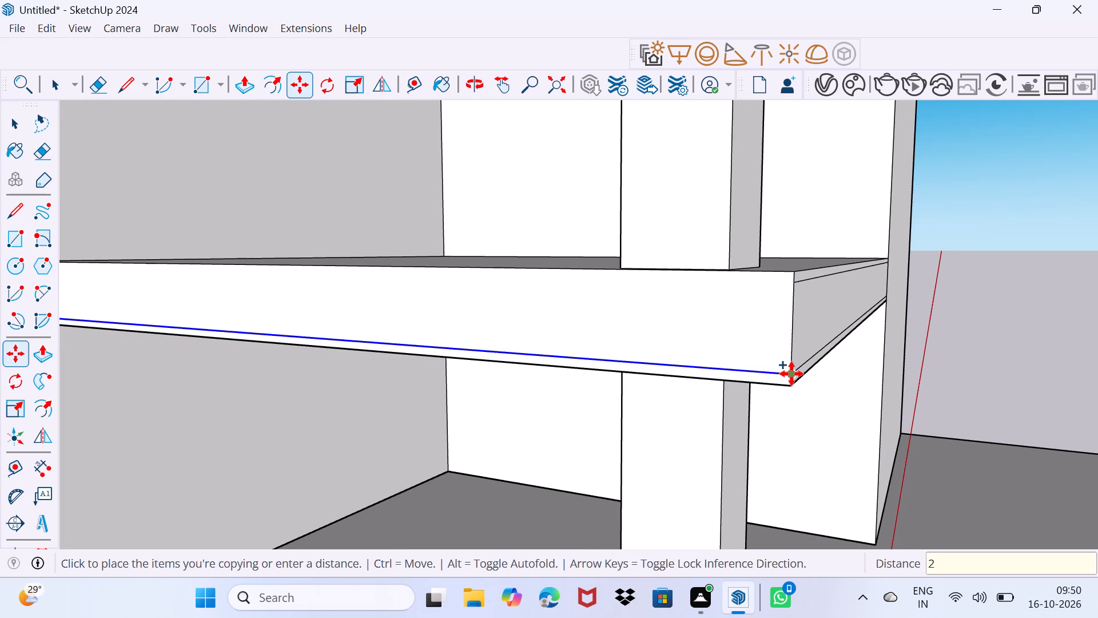
pyautogui.hotkey('shift', '"')
pyautogui.press('Return')
pyautogui.press('space')
pyautogui.moveTo(778, 401); pyautogui.dragTo(813, 371)
pyautogui.scroll(4, 798, 345)
pyautogui.moveTo(794, 339); pyautogui.dragTo(739, 360, button='middle')
pyautogui.scroll(-2, 739, 360)
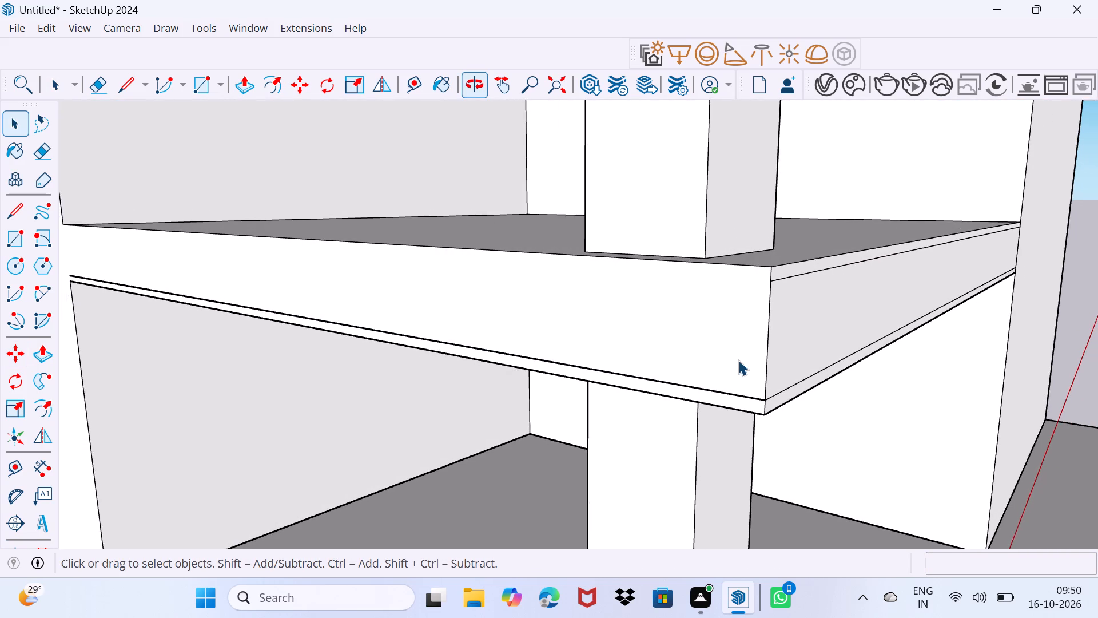
# Copy the balcony slab's front top edge about 1 13/16" down onto its front face, meeting the side face's band line at the corner.
pyautogui.scroll(-1, 738, 360)
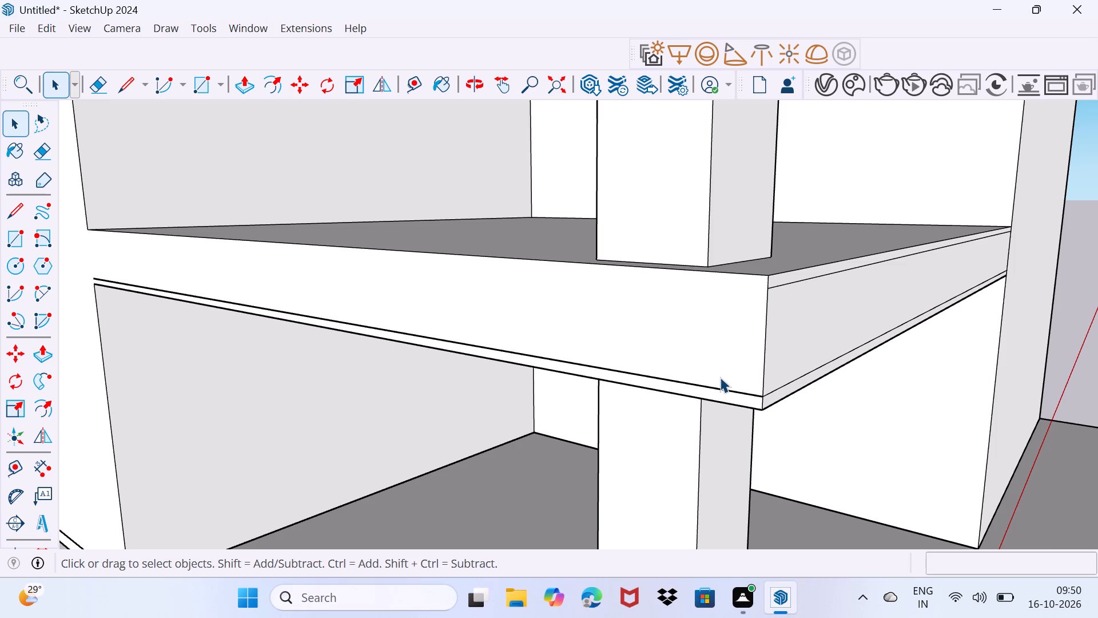
pyautogui.scroll(-3, 702, 379)
pyautogui.moveTo(685, 346); pyautogui.dragTo(724, 315)
pyautogui.scroll(1, 714, 330)
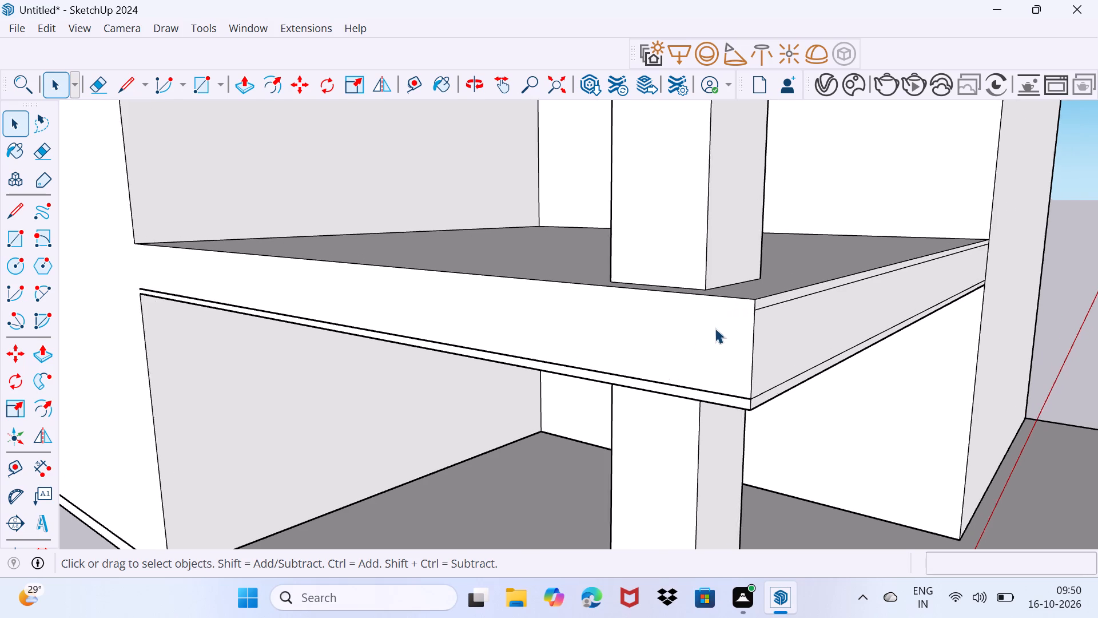
pyautogui.scroll(3, 715, 328)
pyautogui.moveTo(749, 341); pyautogui.dragTo(771, 344, button='middle')
pyautogui.moveTo(771, 343); pyautogui.dragTo(771, 331)
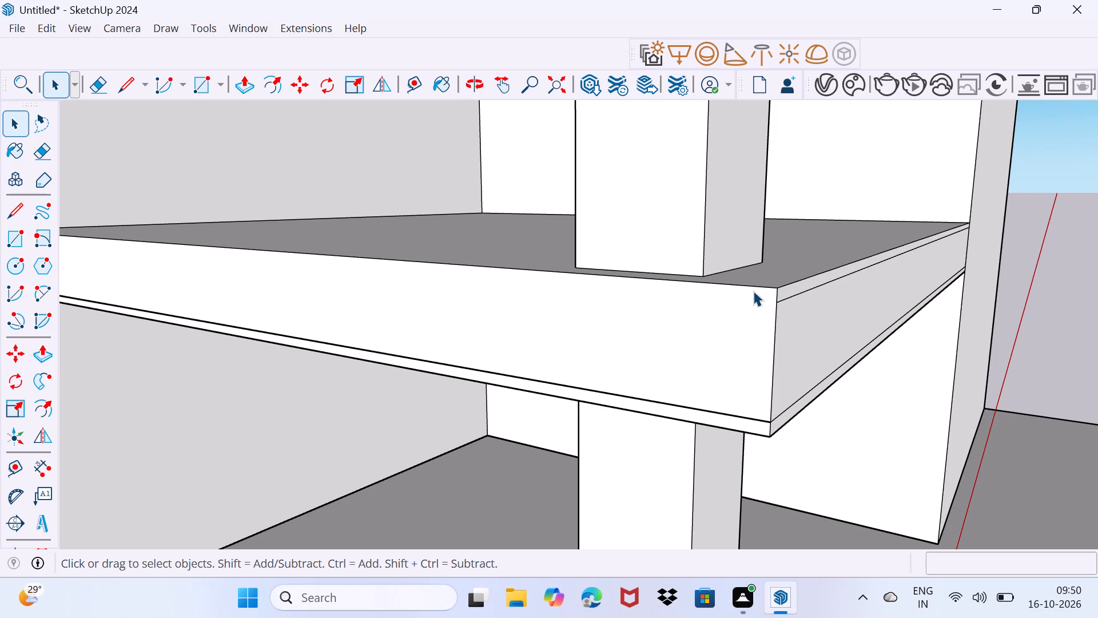
pyautogui.click(753, 288)
pyautogui.scroll(4, 757, 298)
pyautogui.press('m')
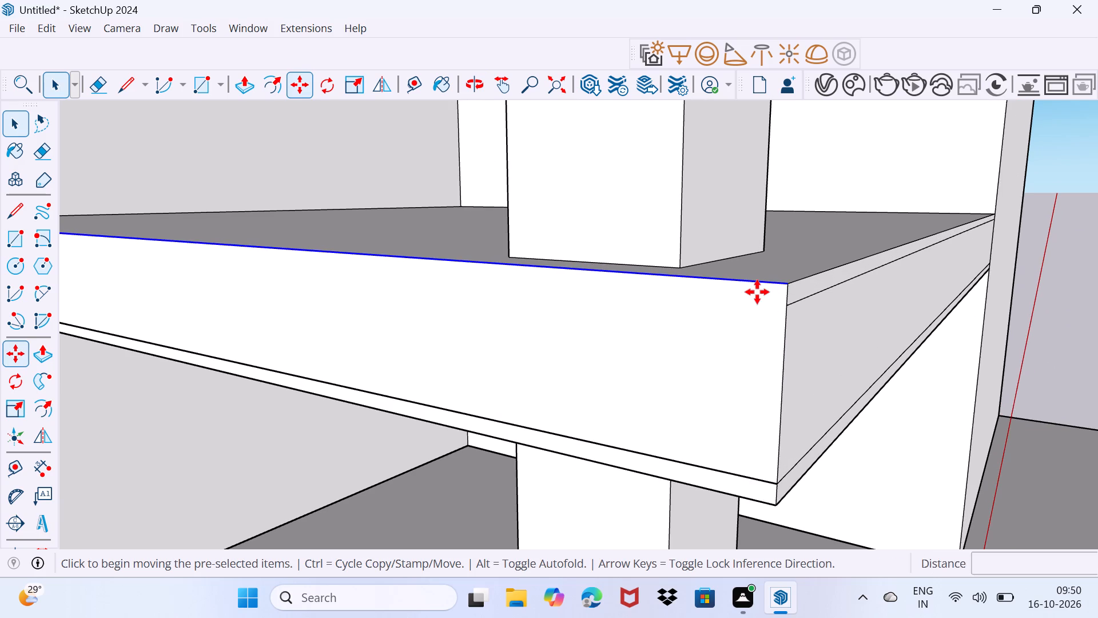
pyautogui.click(783, 284)
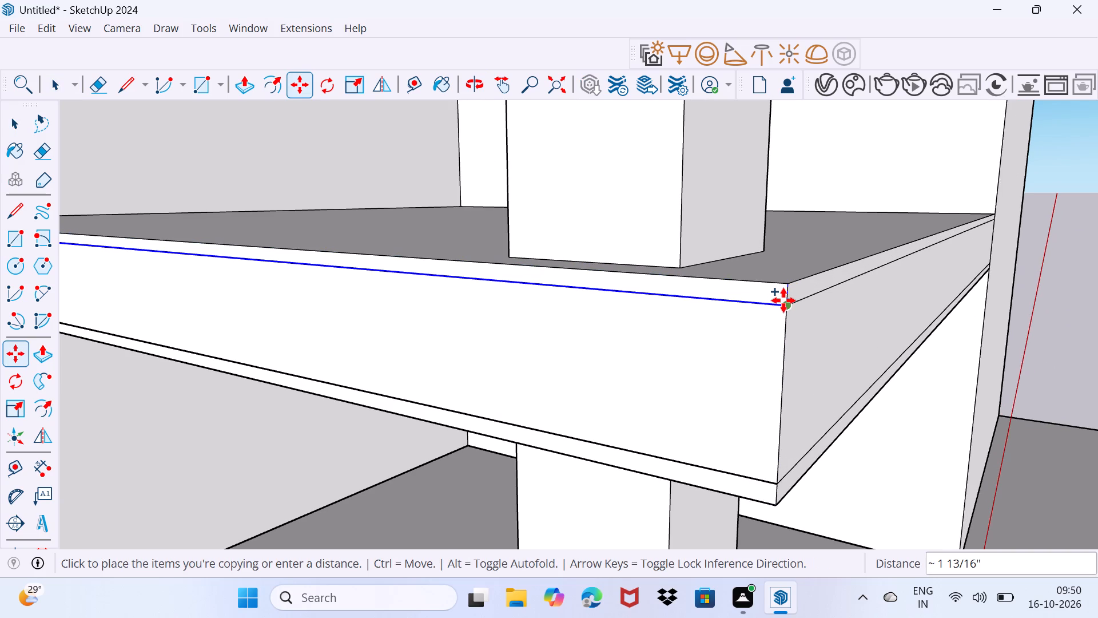
pyautogui.click(783, 300)
pyautogui.press('space')
pyautogui.moveTo(746, 393); pyautogui.dragTo(770, 355)
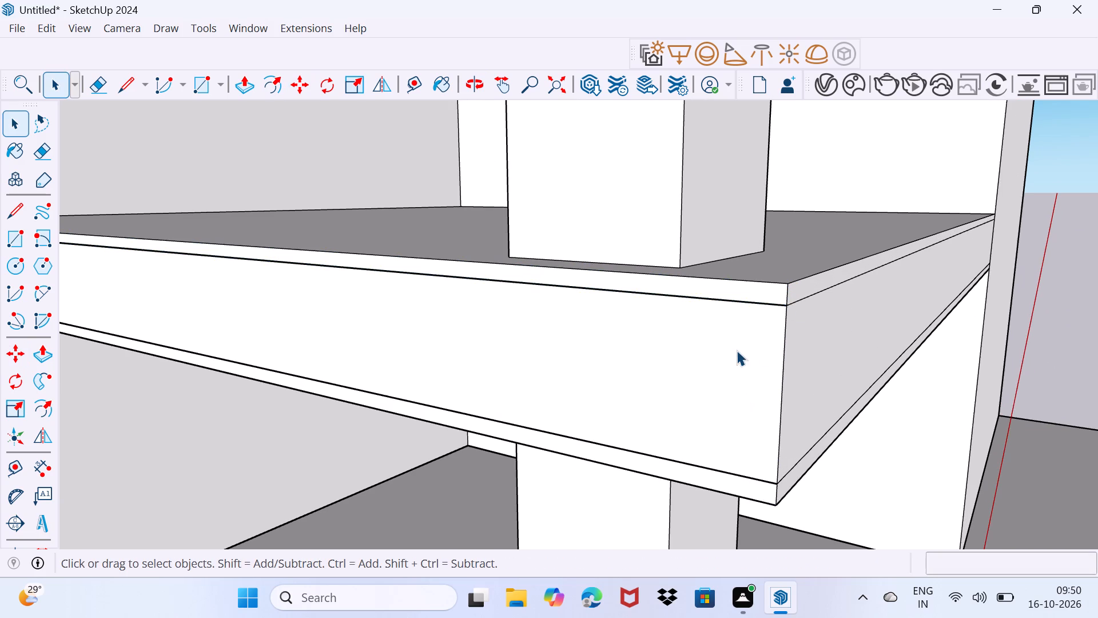
# Close the wall end of the front face's lower band with a 2" vertical line to the slab's bottom edge.
pyautogui.scroll(-14, 725, 346)
pyautogui.moveTo(296, 345); pyautogui.dragTo(482, 340, button='middle')
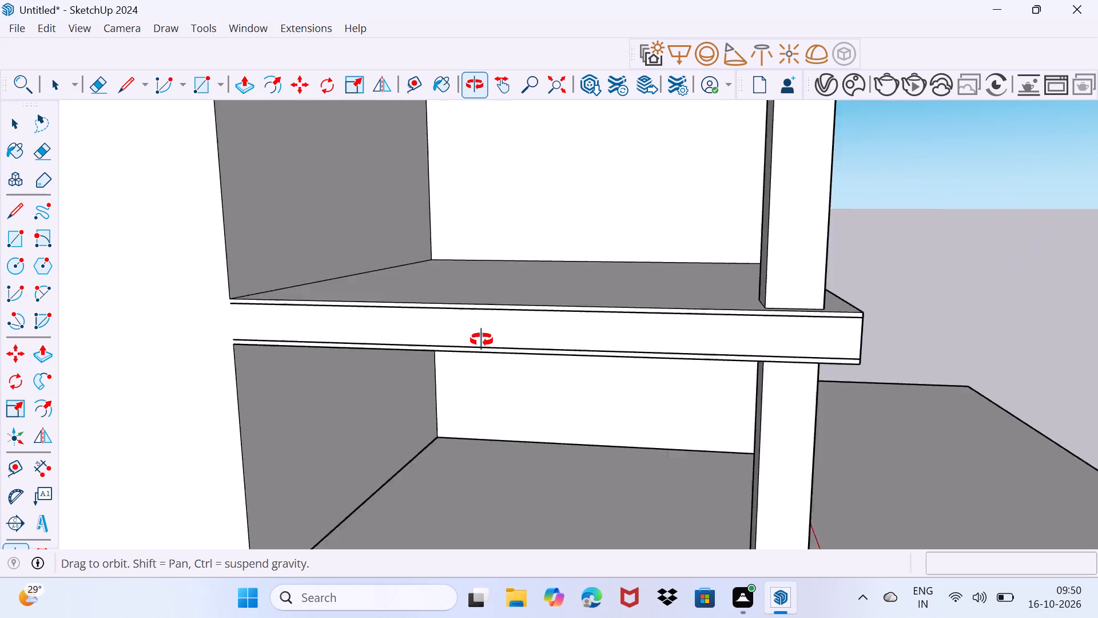
pyautogui.moveTo(482, 340); pyautogui.dragTo(619, 328, button='middle')
pyautogui.scroll(9, 369, 342)
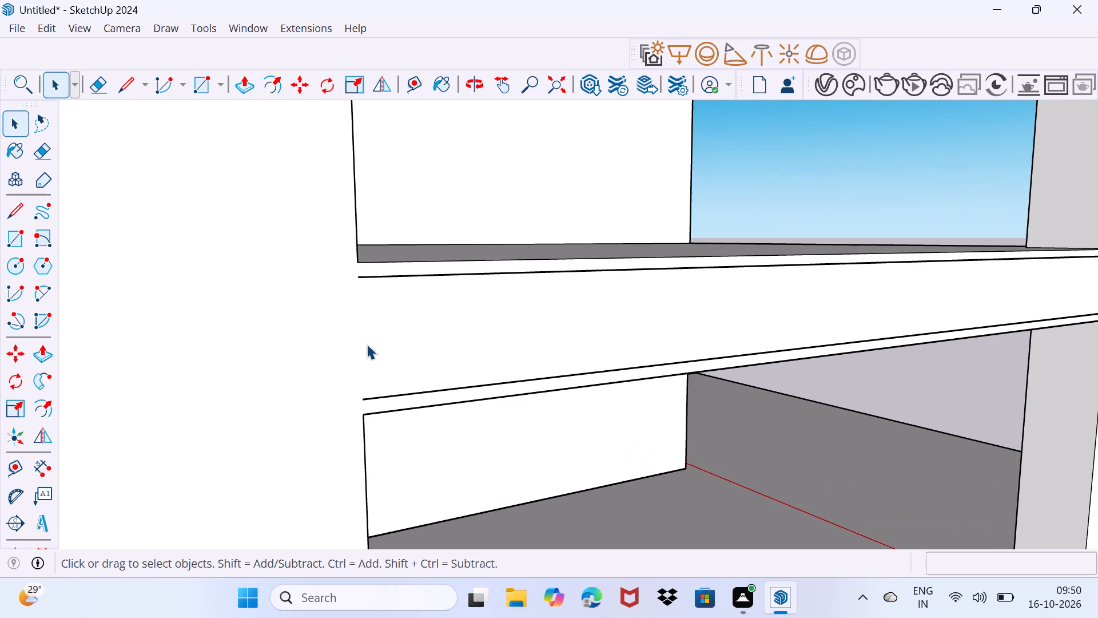
pyautogui.press('l')
pyautogui.click(360, 401)
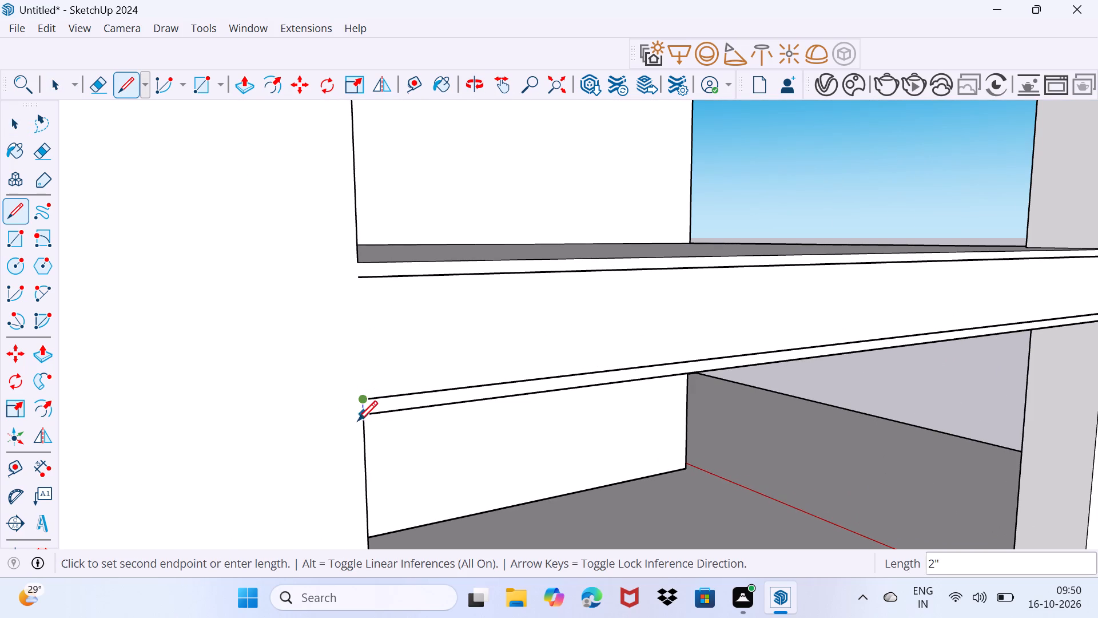
pyautogui.click(364, 419)
pyautogui.press('space')
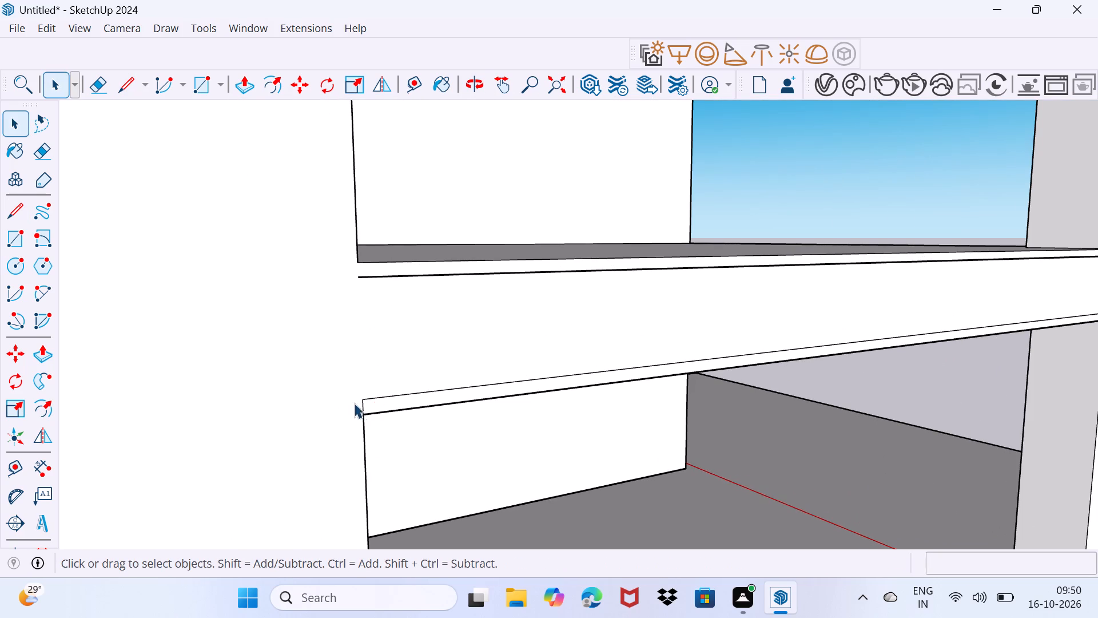
# Close the wall end of the front face's upper band with a vertical line about 1 13/16" long.
pyautogui.scroll(5, 355, 350)
pyautogui.press('l')
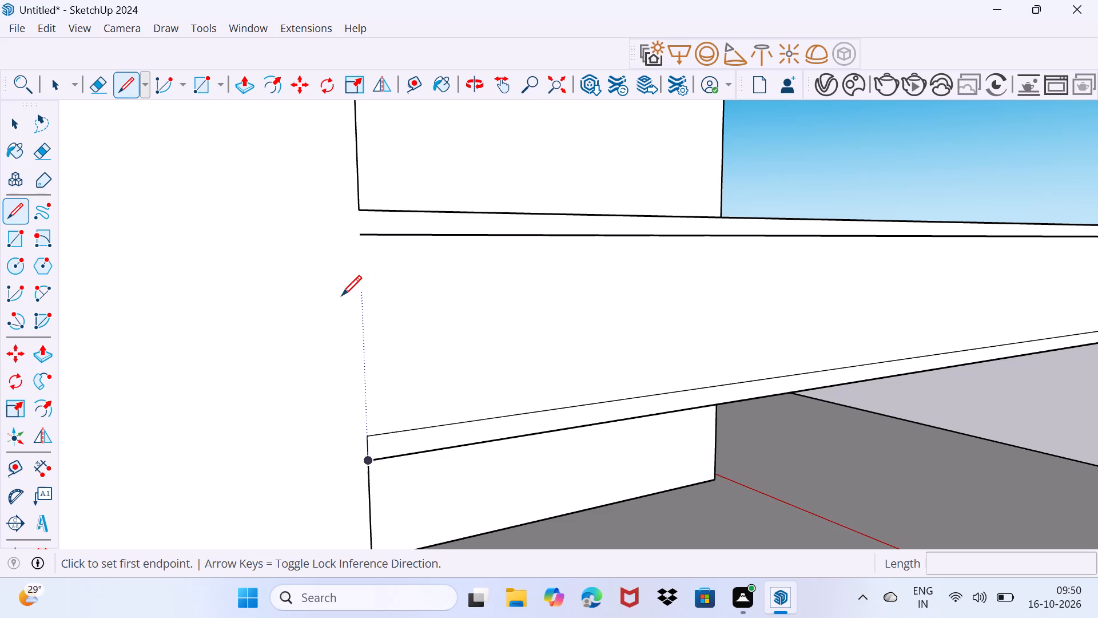
pyautogui.click(361, 207)
pyautogui.click(360, 236)
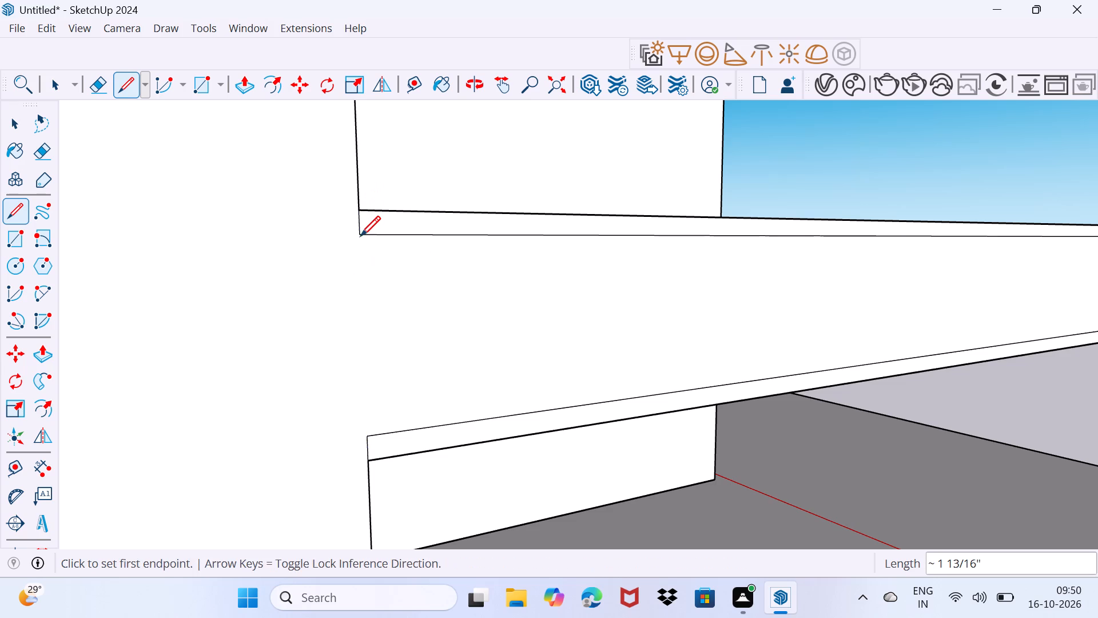
pyautogui.press('space')
# Push/Pull the upper band on the balcony slab's side face 2" outward.
pyautogui.scroll(-10, 363, 283)
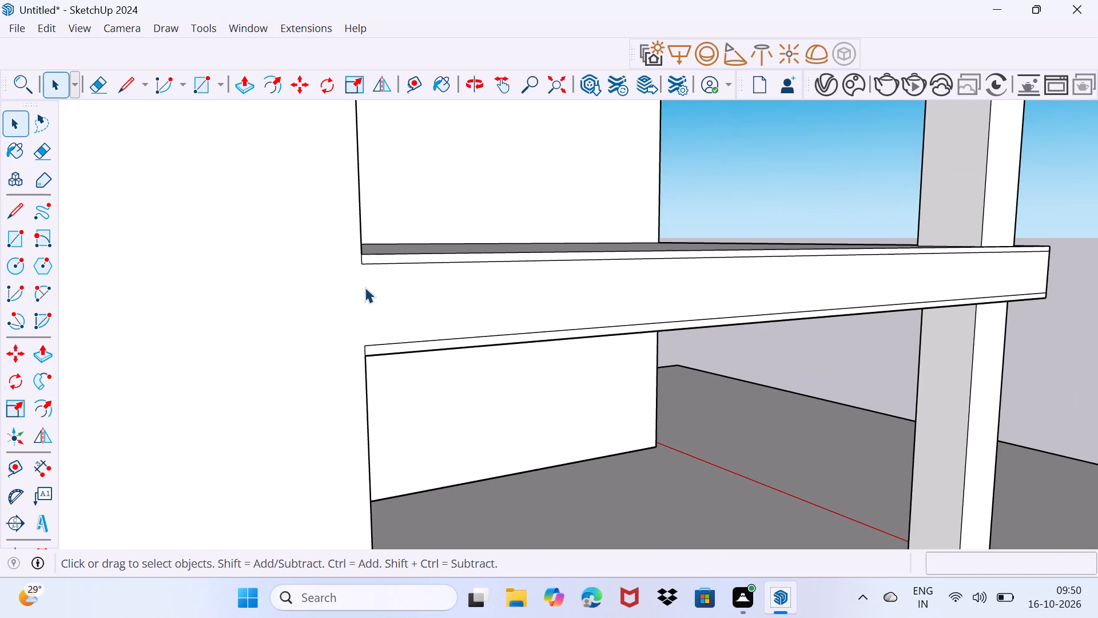
pyautogui.moveTo(440, 297); pyautogui.dragTo(256, 328, button='middle')
pyautogui.scroll(-9, 256, 328)
pyautogui.moveTo(583, 314); pyautogui.dragTo(407, 317, button='middle')
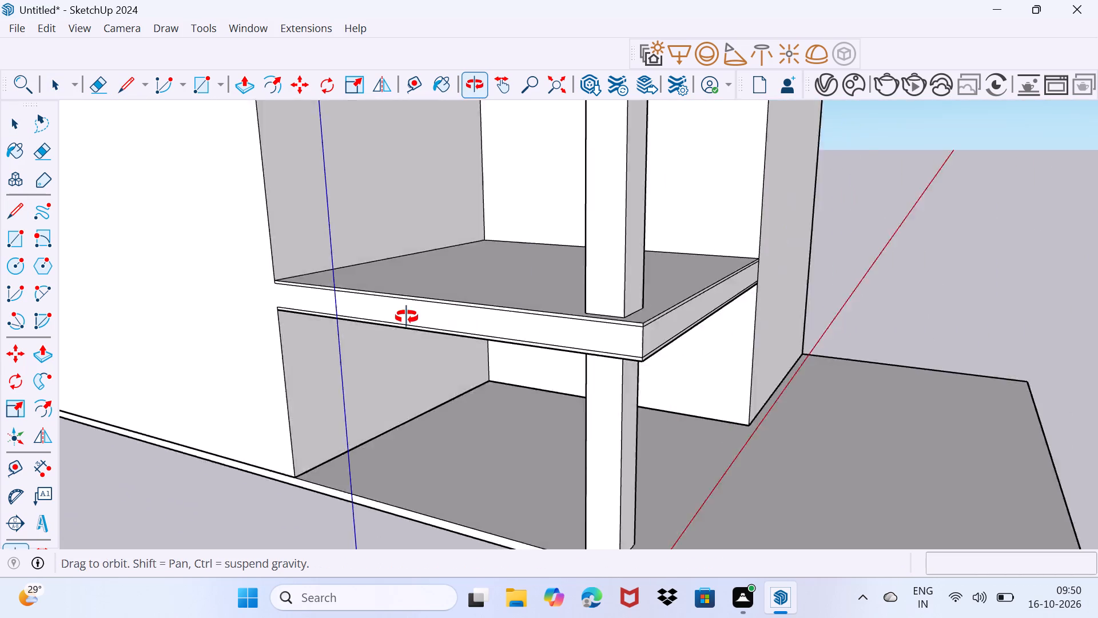
pyautogui.moveTo(407, 317); pyautogui.dragTo(258, 311, button='middle')
pyautogui.scroll(8, 838, 289)
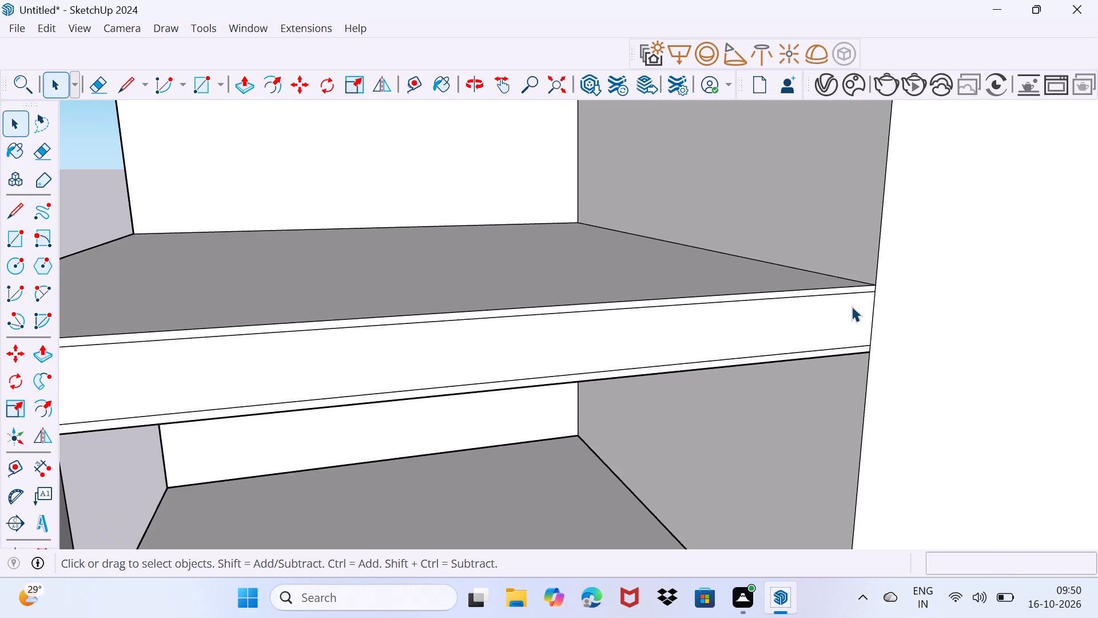
pyautogui.scroll(6, 852, 306)
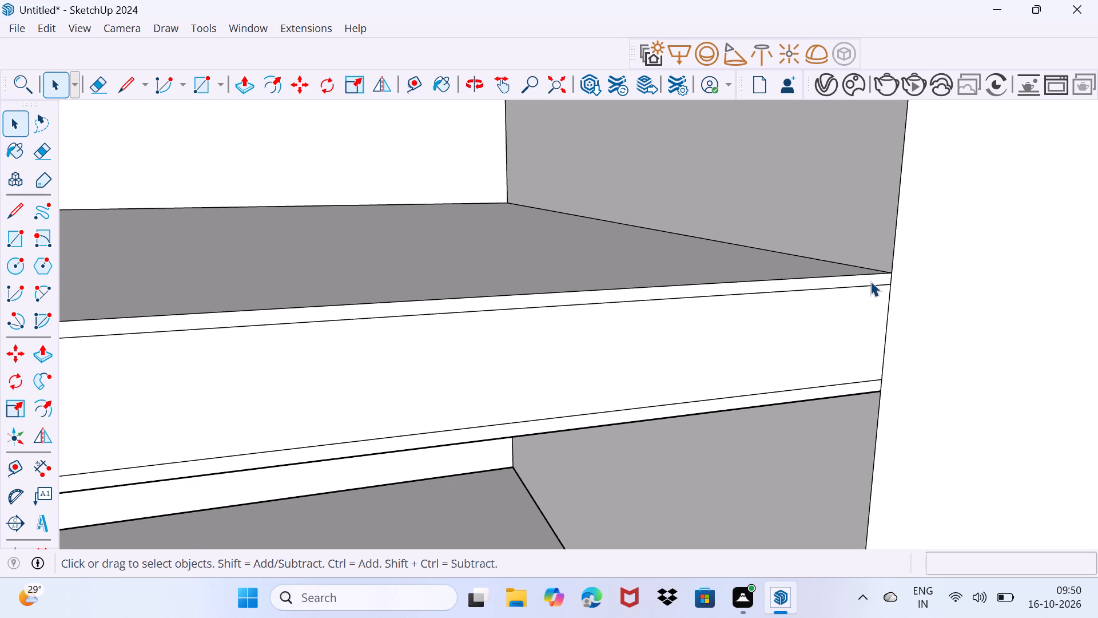
pyautogui.click(870, 281)
pyautogui.press('p')
pyautogui.click(870, 281)
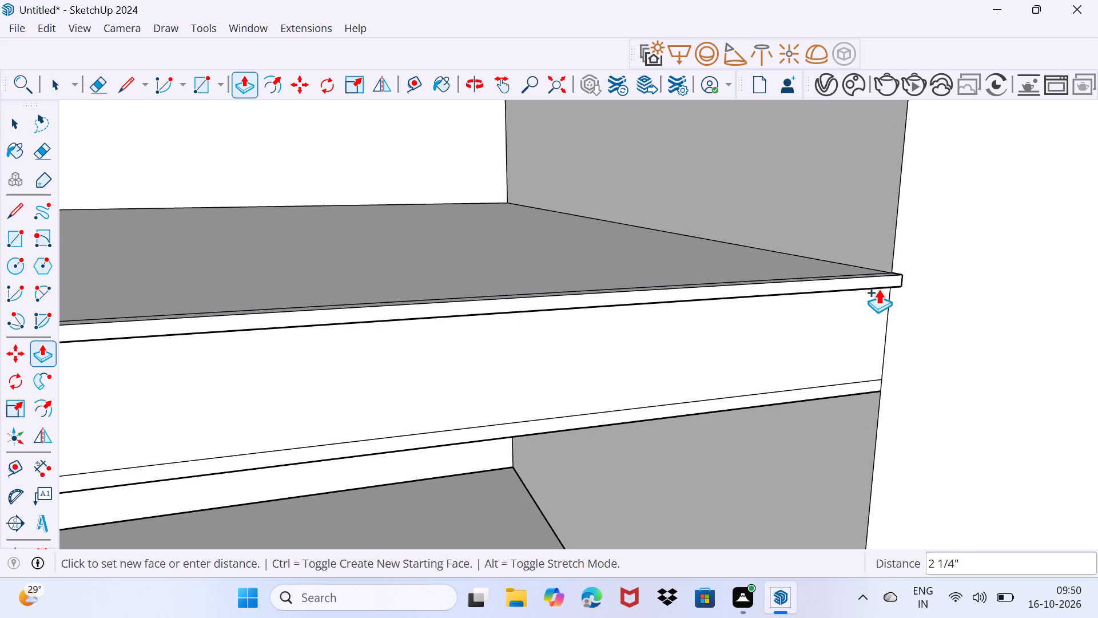
pyautogui.press('2')
pyautogui.hotkey('shift', '"')
pyautogui.press('Return')
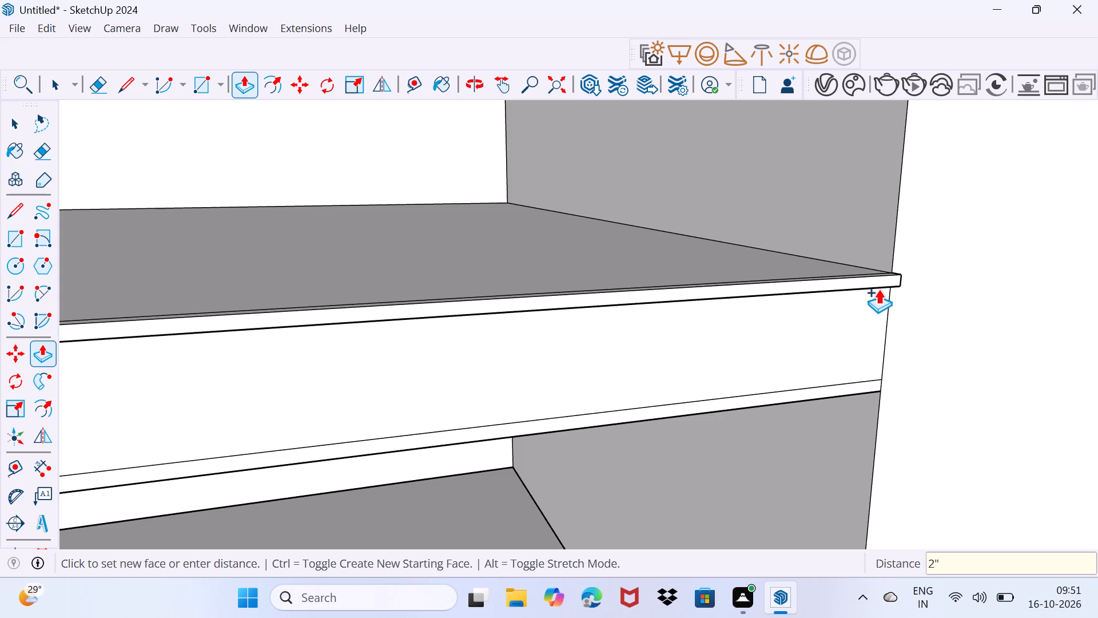
pyautogui.press('space')
# Push/Pull the lower band on the slab's side face 2" outward, aligned with the projecting upper band.
pyautogui.moveTo(852, 352); pyautogui.dragTo(872, 328)
pyautogui.moveTo(873, 328); pyautogui.dragTo(546, 324, button='middle')
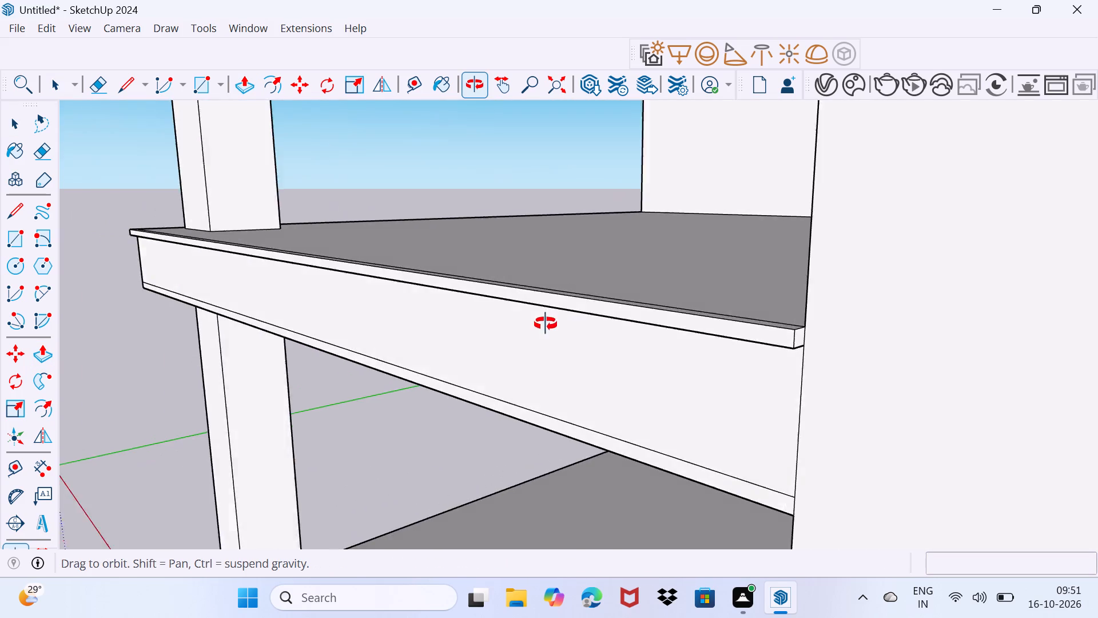
pyautogui.moveTo(546, 324); pyautogui.dragTo(687, 311, button='middle')
pyautogui.scroll(3, 847, 408)
pyautogui.click(895, 450)
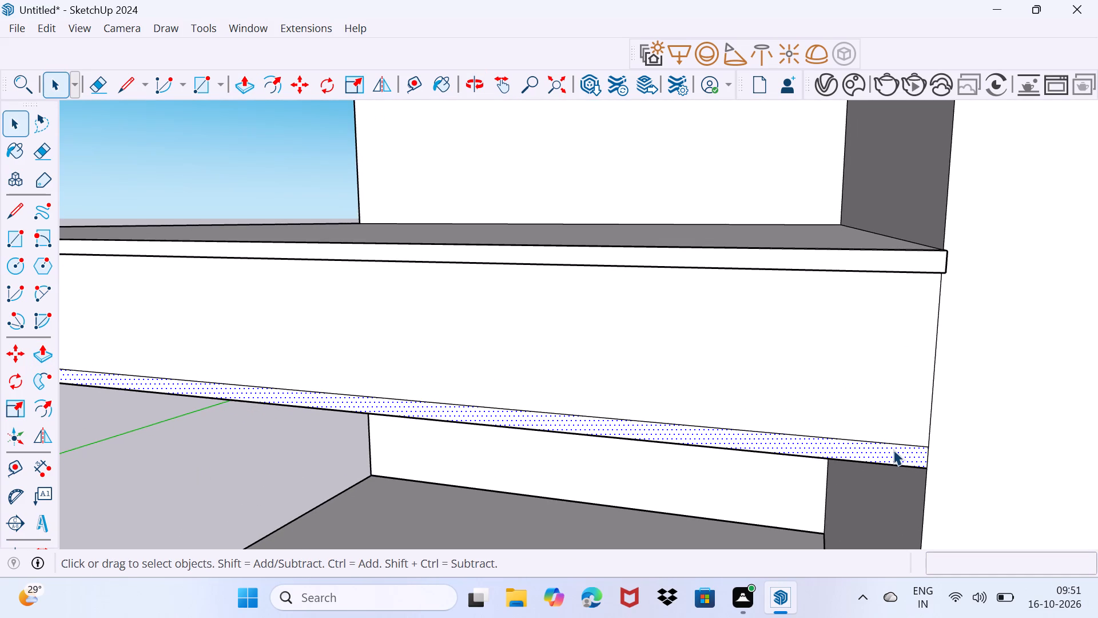
pyautogui.press('p')
pyautogui.click(892, 450)
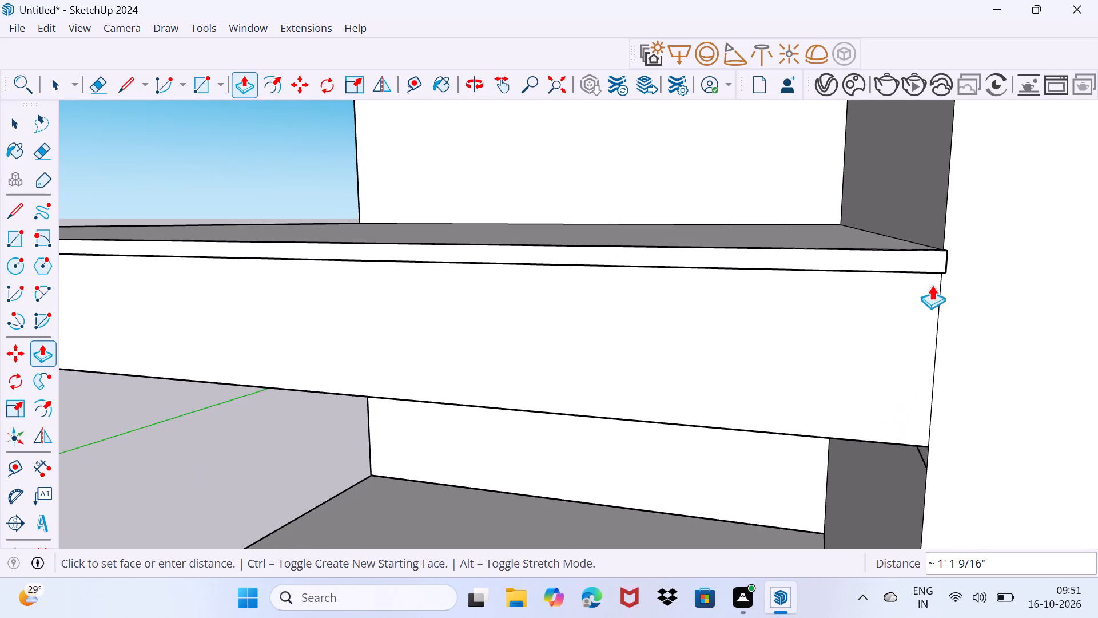
pyautogui.click(916, 262)
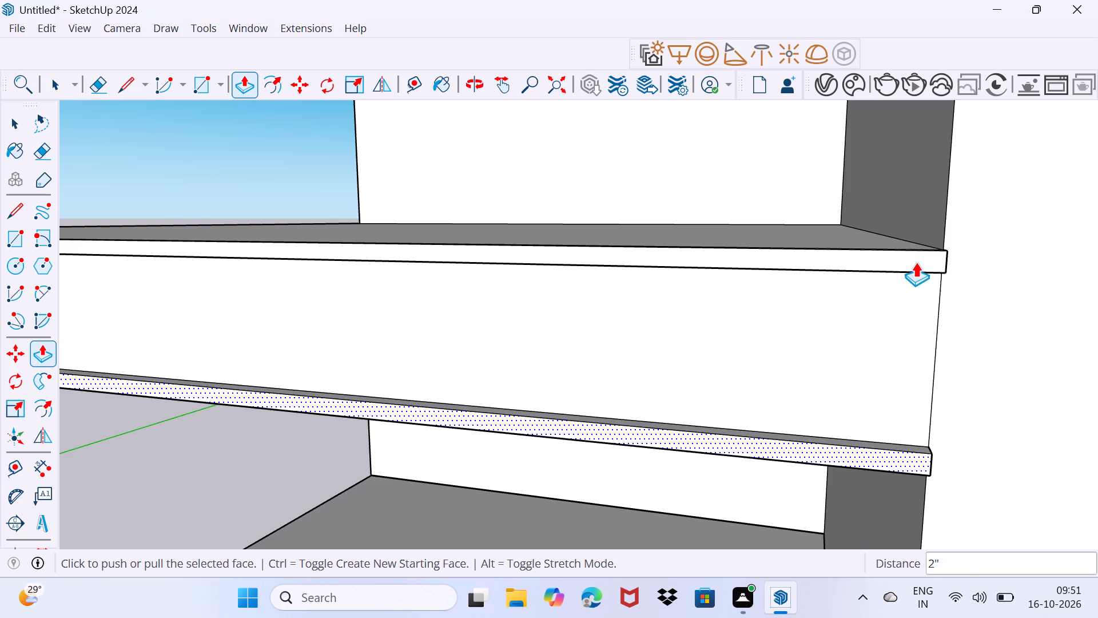
pyautogui.press('space')
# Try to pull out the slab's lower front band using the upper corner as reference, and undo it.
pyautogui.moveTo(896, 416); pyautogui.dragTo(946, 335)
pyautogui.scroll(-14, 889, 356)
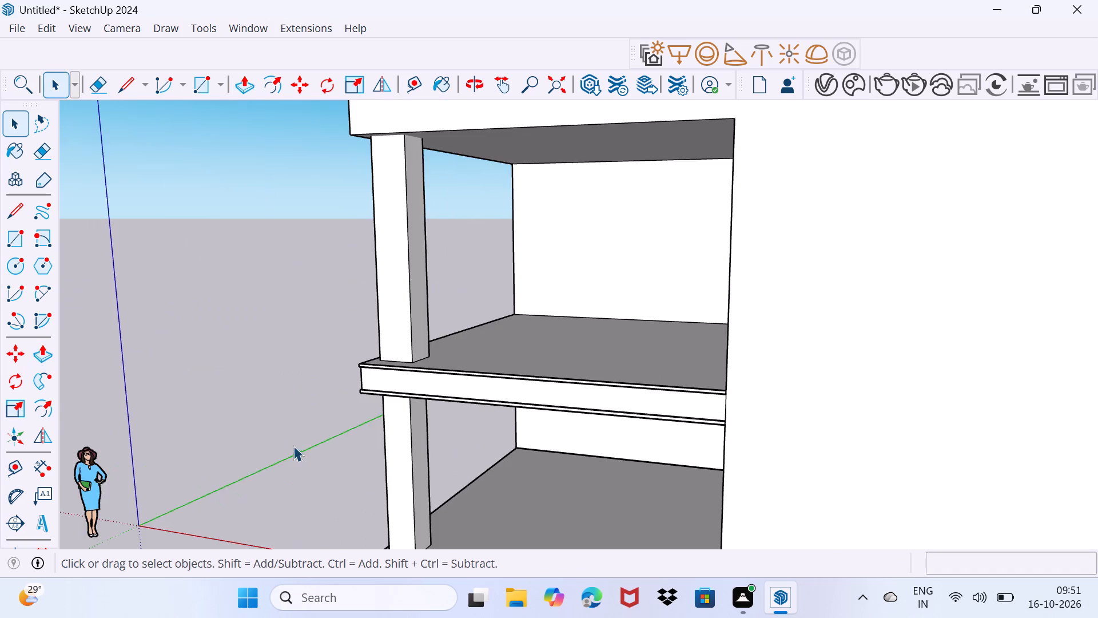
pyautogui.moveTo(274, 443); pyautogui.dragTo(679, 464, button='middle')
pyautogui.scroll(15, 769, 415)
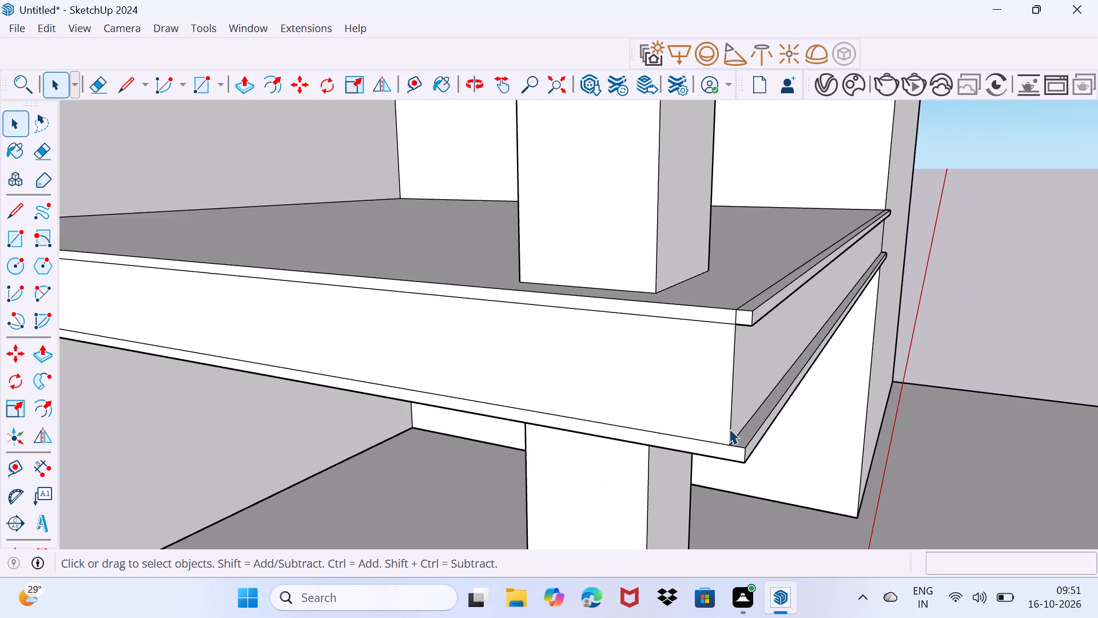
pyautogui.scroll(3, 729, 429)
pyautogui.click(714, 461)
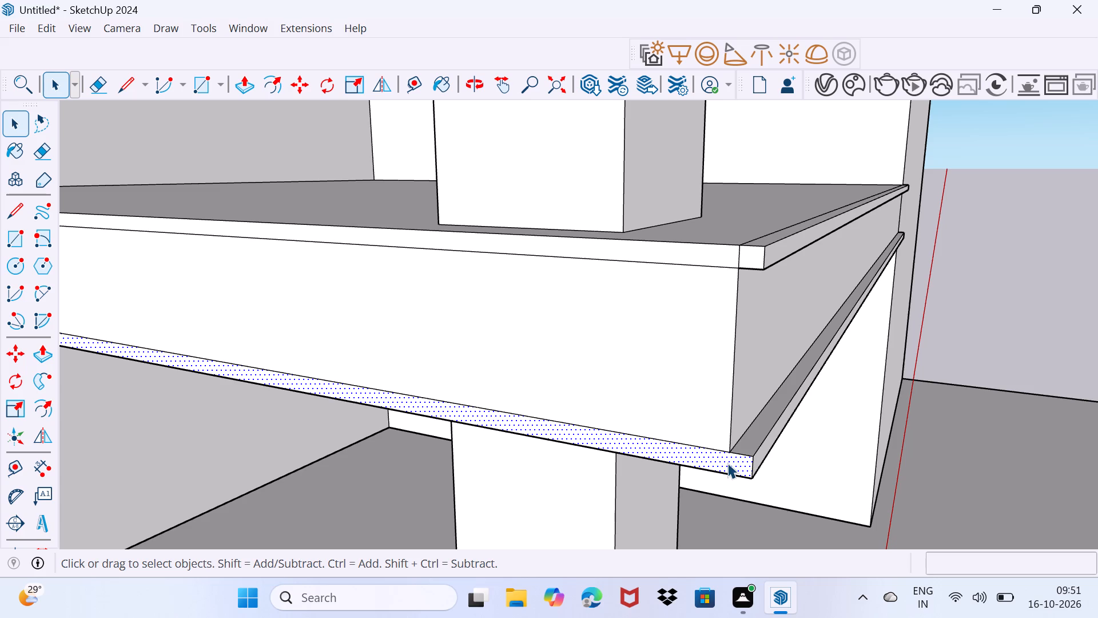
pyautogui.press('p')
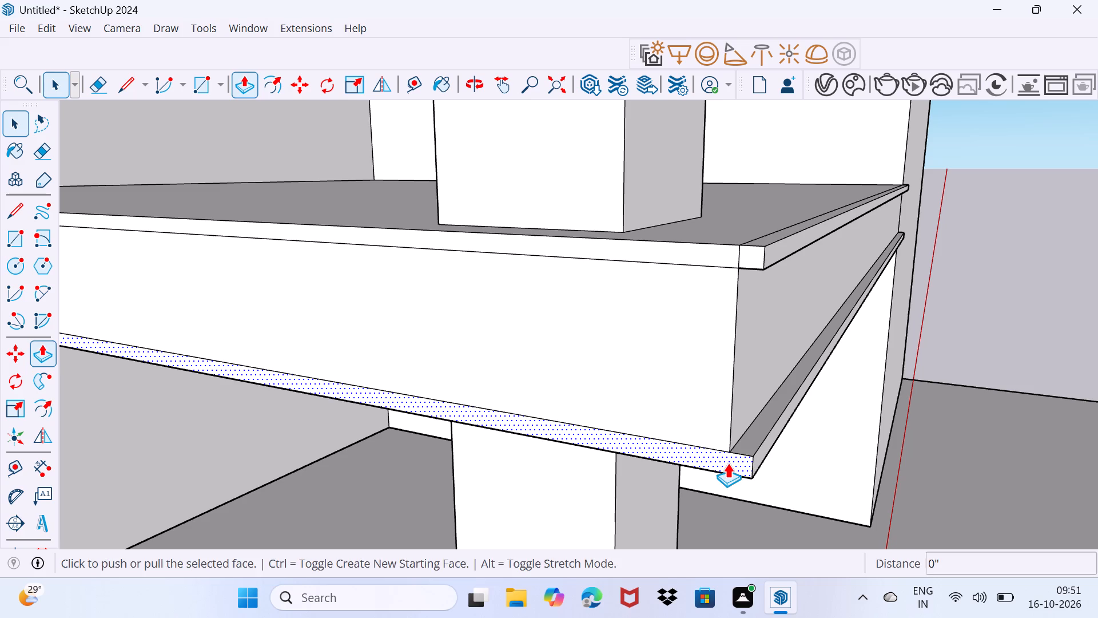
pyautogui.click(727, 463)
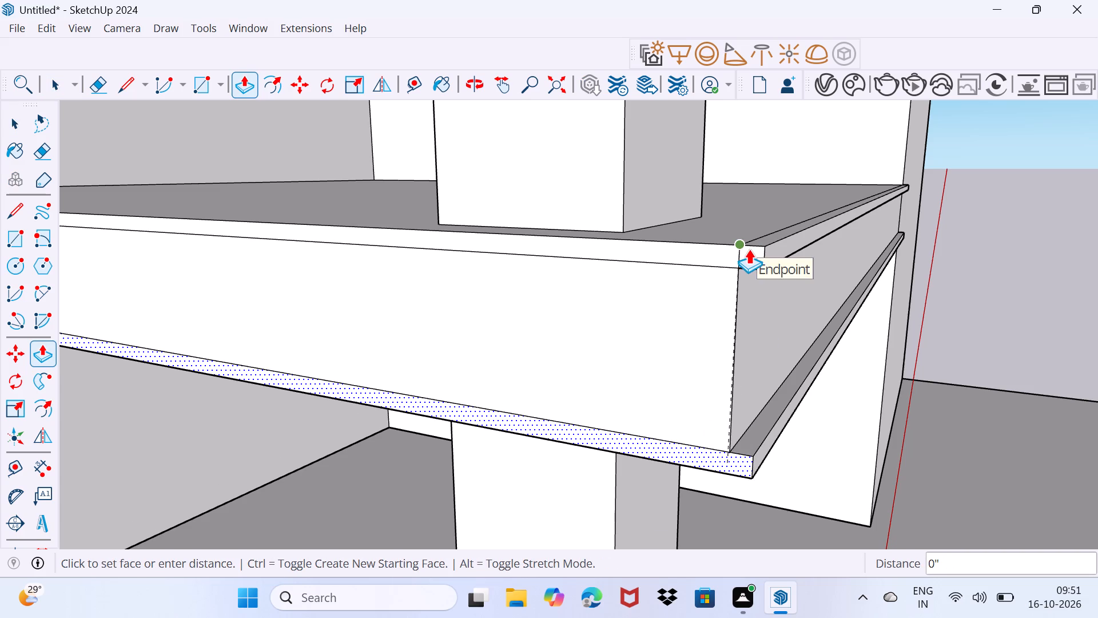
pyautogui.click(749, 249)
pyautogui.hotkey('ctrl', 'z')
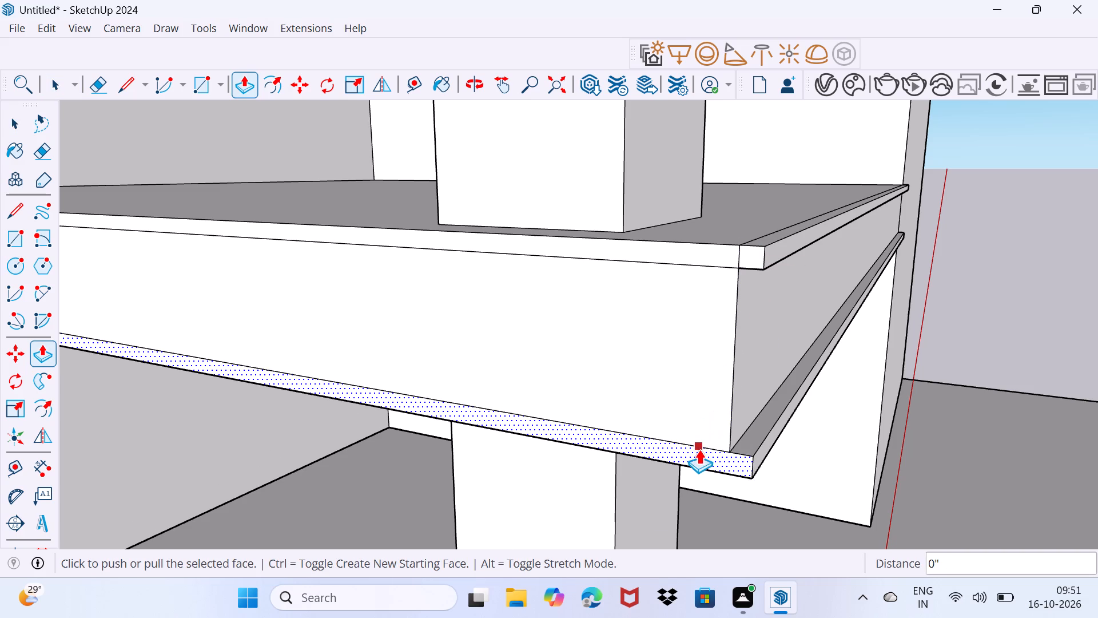
# Push/Pull the lower band on the balcony slab's front face 2" outward.
pyautogui.click(701, 457)
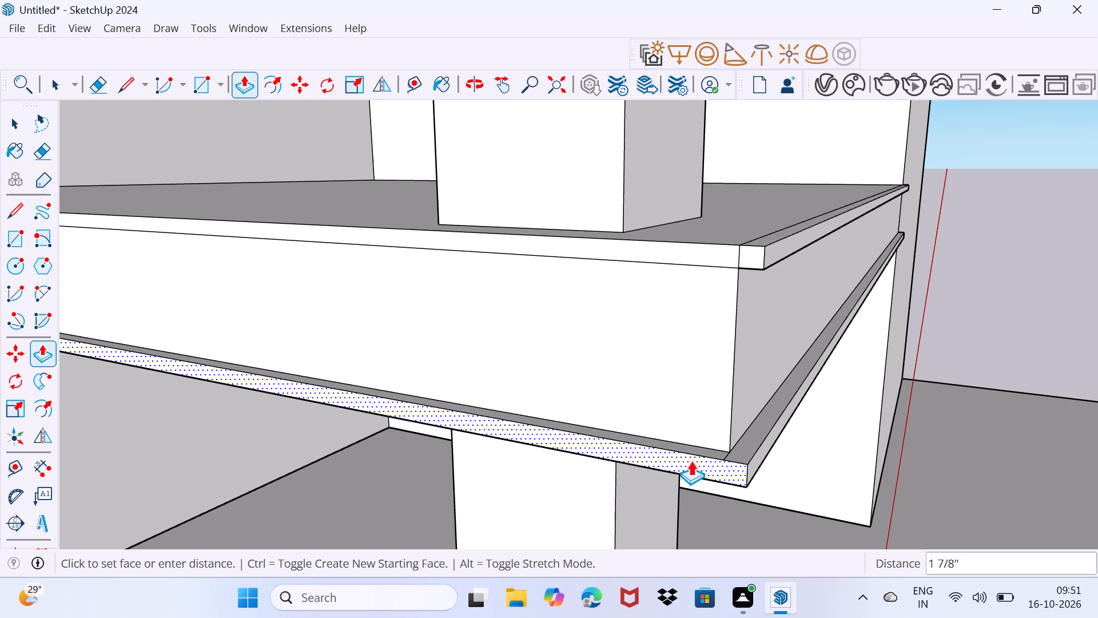
pyautogui.press('2')
pyautogui.hotkey('shift', '"')
pyautogui.press('Return')
pyautogui.scroll(6, 710, 451)
pyautogui.press('space')
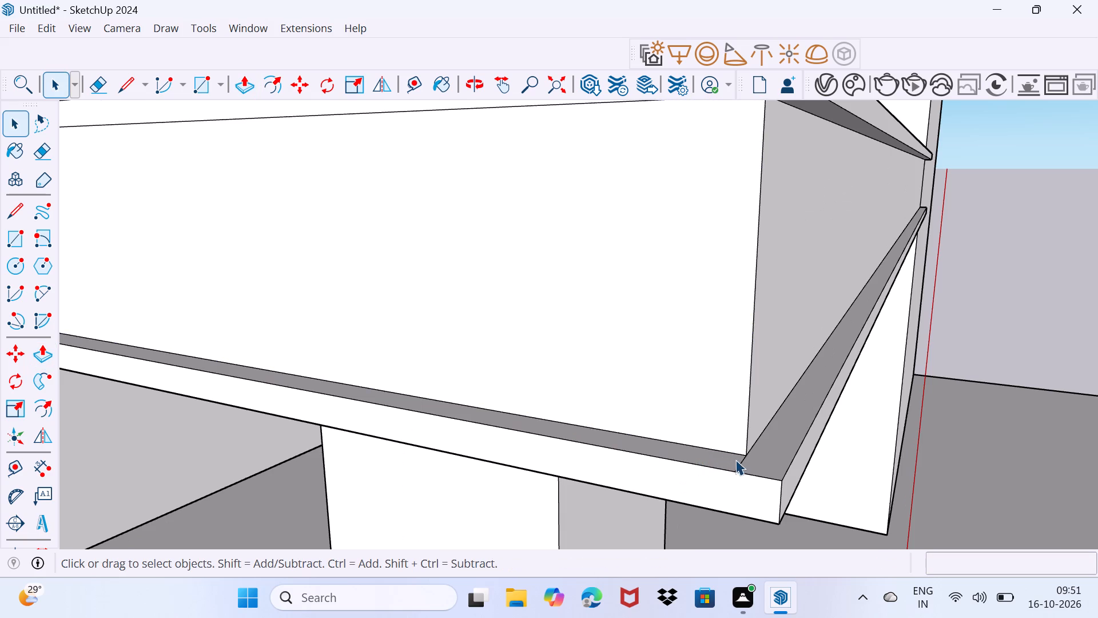
# Erase the leftover short line on top of the lower band at the slab's outer corner.
pyautogui.scroll(4, 737, 459)
pyautogui.press('e')
pyautogui.moveTo(743, 466); pyautogui.dragTo(735, 466)
pyautogui.scroll(-4, 733, 465)
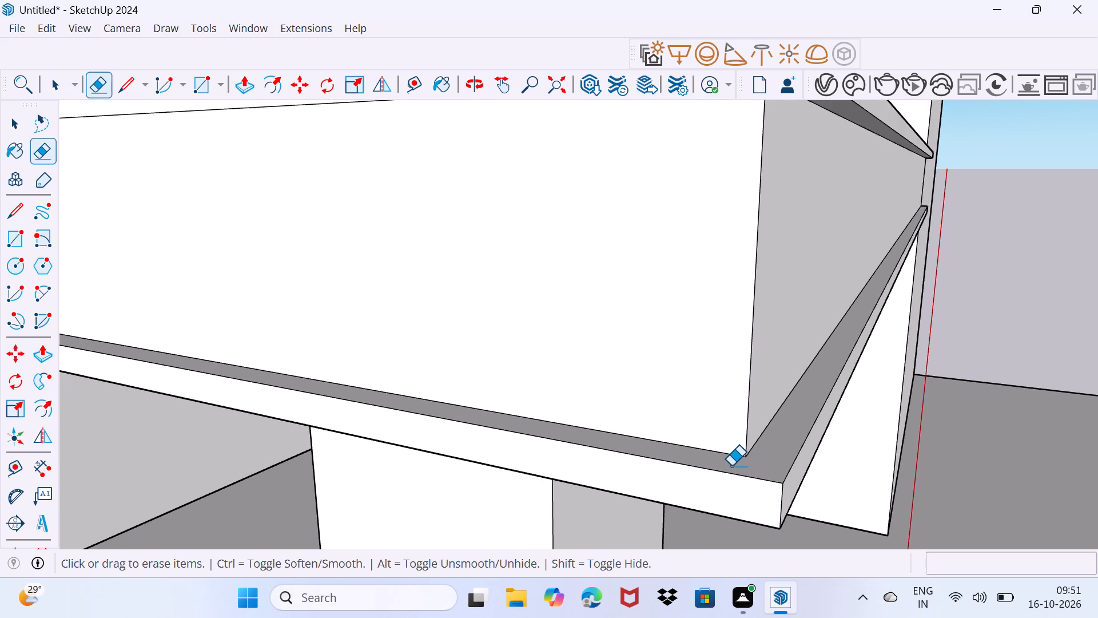
pyautogui.scroll(-10, 731, 466)
pyautogui.scroll(2, 733, 329)
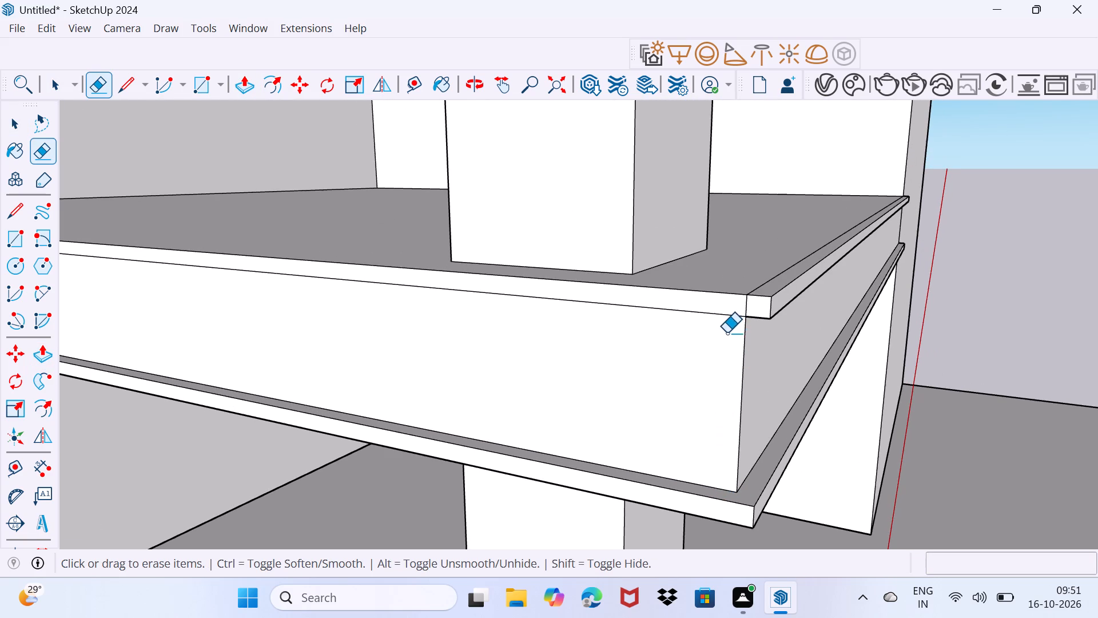
pyautogui.press('space')
# Erase the short vertical seam on the upper band's front face at the balcony slab's outer corner.
pyautogui.scroll(4, 665, 320)
pyautogui.click(701, 291)
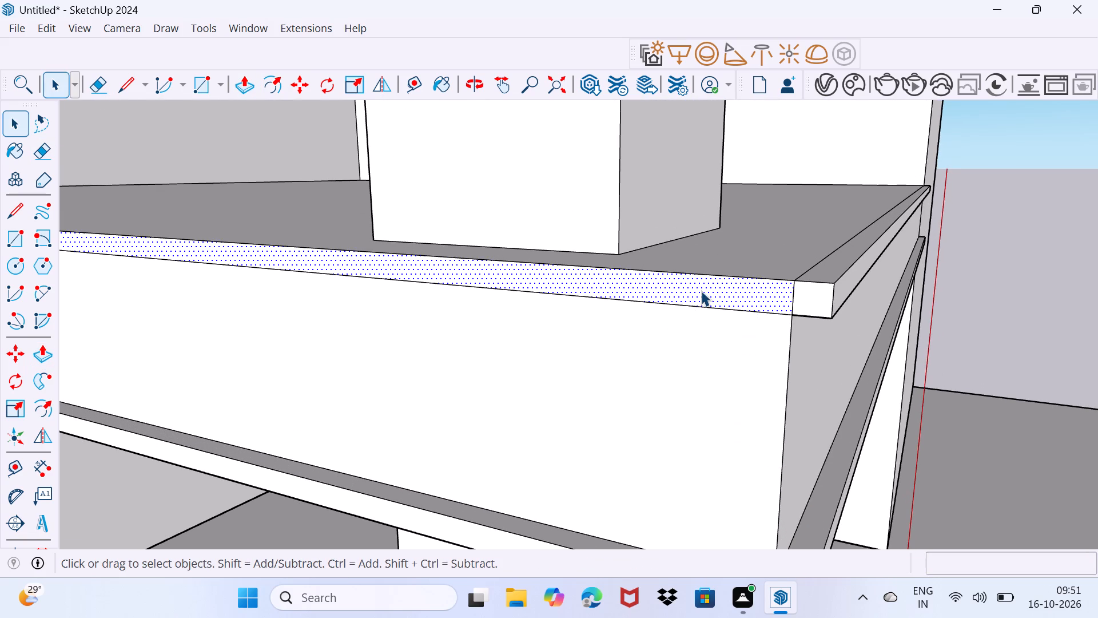
pyautogui.moveTo(773, 304); pyautogui.dragTo(774, 303)
pyautogui.moveTo(774, 303); pyautogui.dragTo(789, 295)
pyautogui.scroll(3, 785, 302)
pyautogui.press('e')
pyautogui.moveTo(801, 300); pyautogui.dragTo(781, 303)
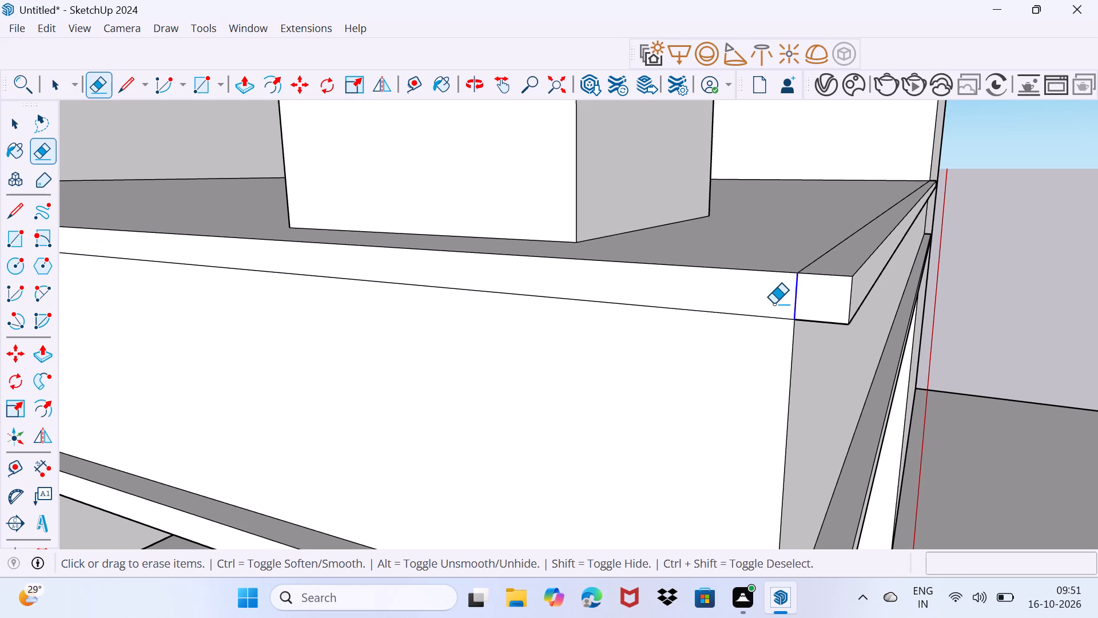
pyautogui.press('space')
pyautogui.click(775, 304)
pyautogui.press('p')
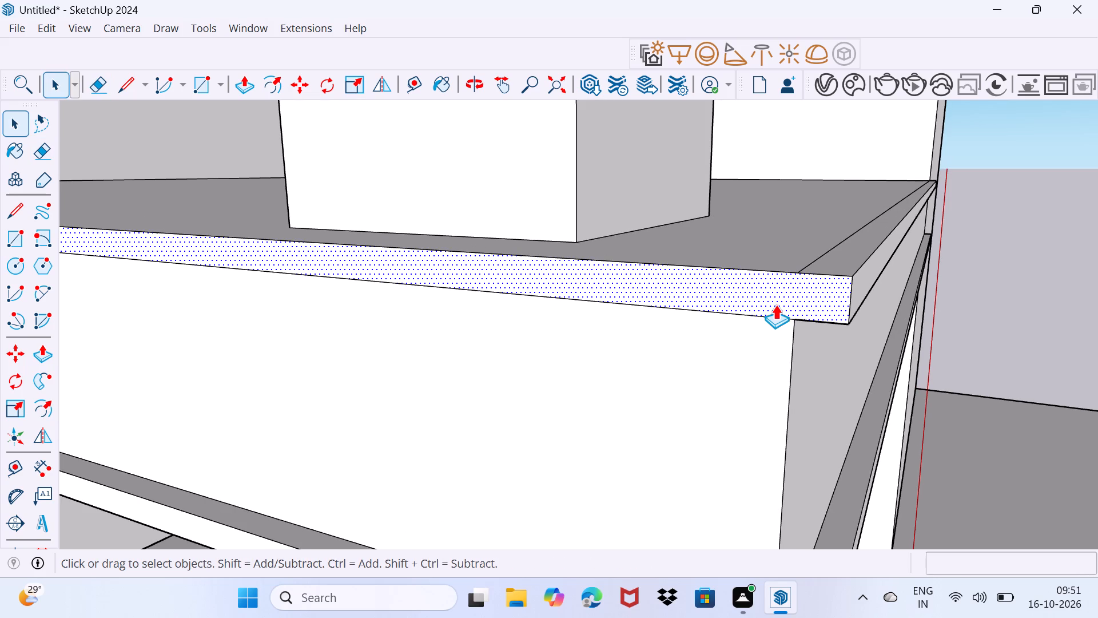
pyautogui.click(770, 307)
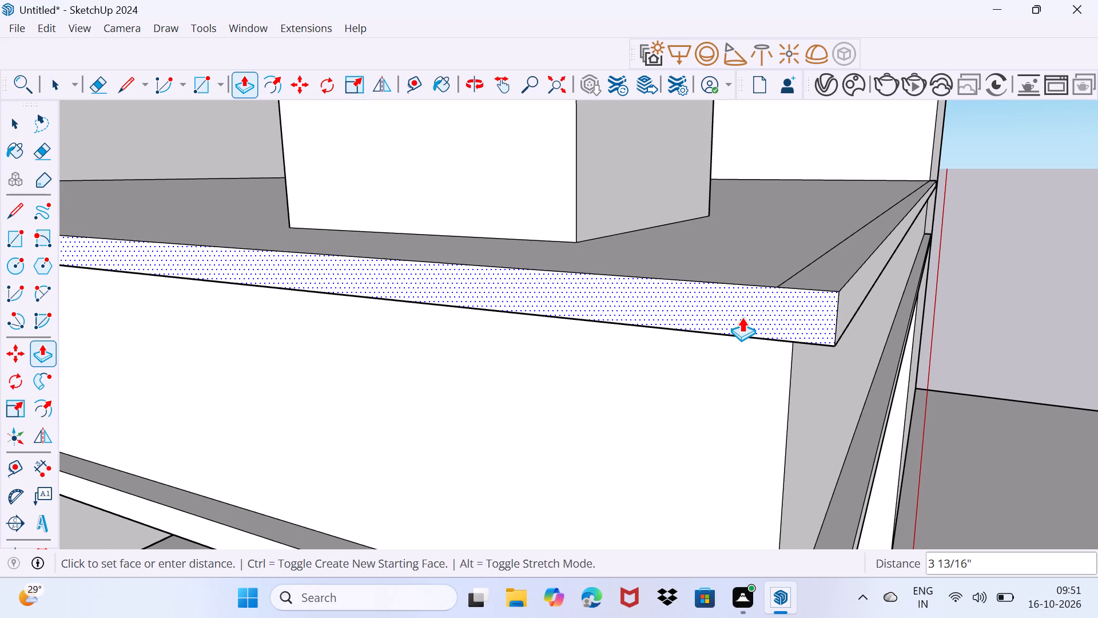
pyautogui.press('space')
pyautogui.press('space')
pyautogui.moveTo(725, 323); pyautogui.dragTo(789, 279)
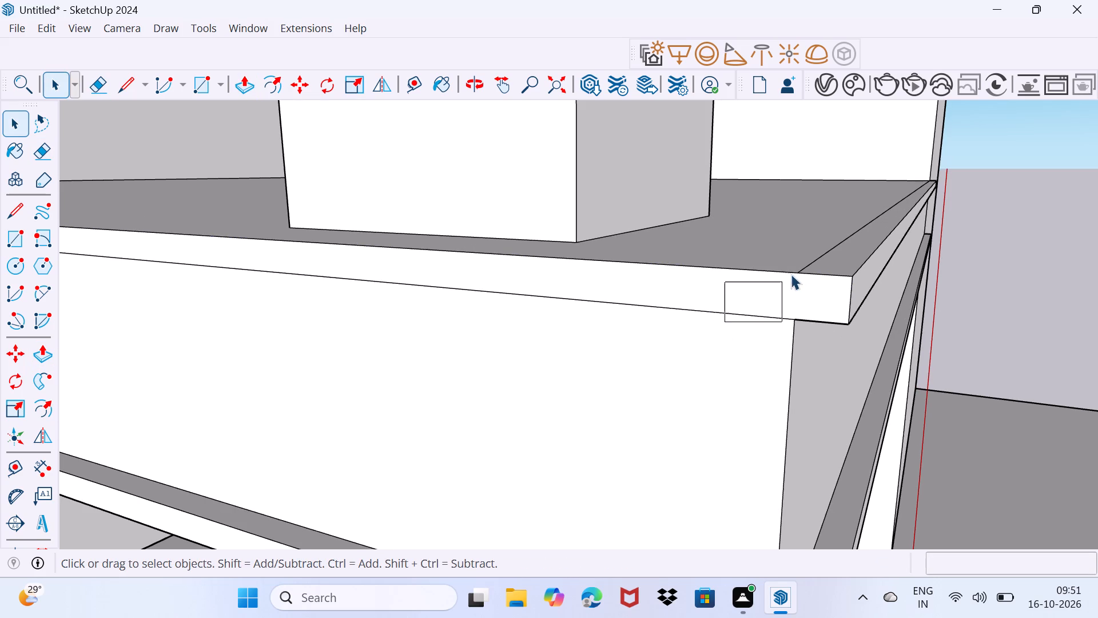
# Push/Pull the upper band on the balcony slab's front face 2" outward.
pyautogui.click(769, 290)
pyautogui.press('p')
pyautogui.click(769, 288)
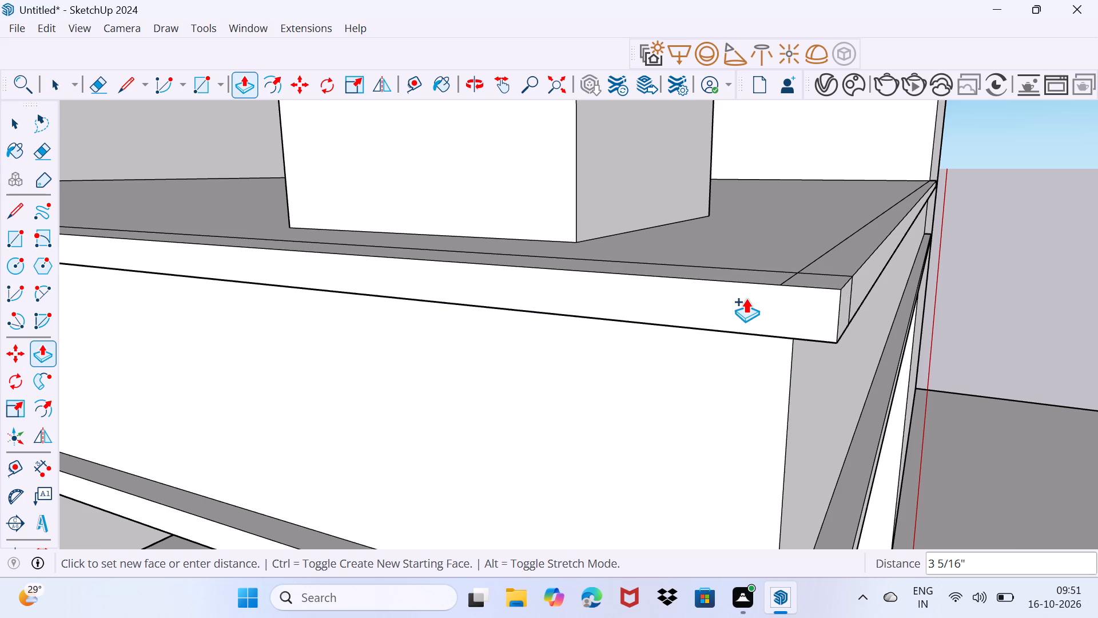
pyautogui.press('2')
pyautogui.hotkey('shift', '"')
pyautogui.press('Return')
pyautogui.press('space')
# Erase the leftover seam lines on the top and front faces of the upper band at the slab's outer corner.
pyautogui.moveTo(726, 381); pyautogui.dragTo(741, 352)
pyautogui.scroll(5, 813, 294)
pyautogui.moveTo(797, 283); pyautogui.dragTo(774, 314, button='middle')
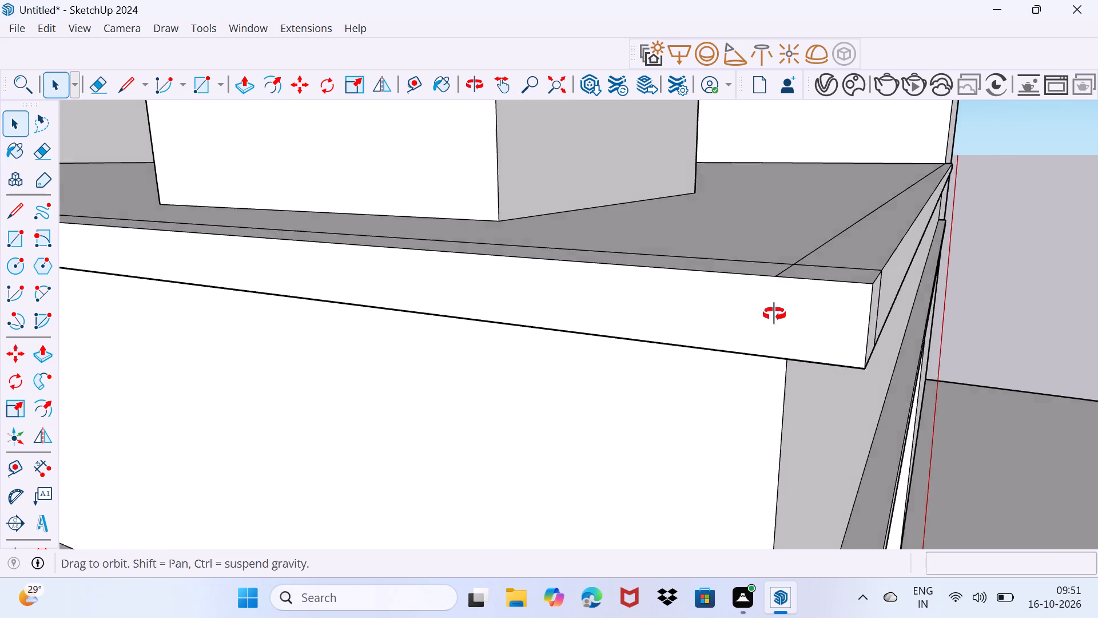
pyautogui.moveTo(774, 314); pyautogui.dragTo(628, 371, button='middle')
pyautogui.scroll(2, 757, 341)
pyautogui.press('e')
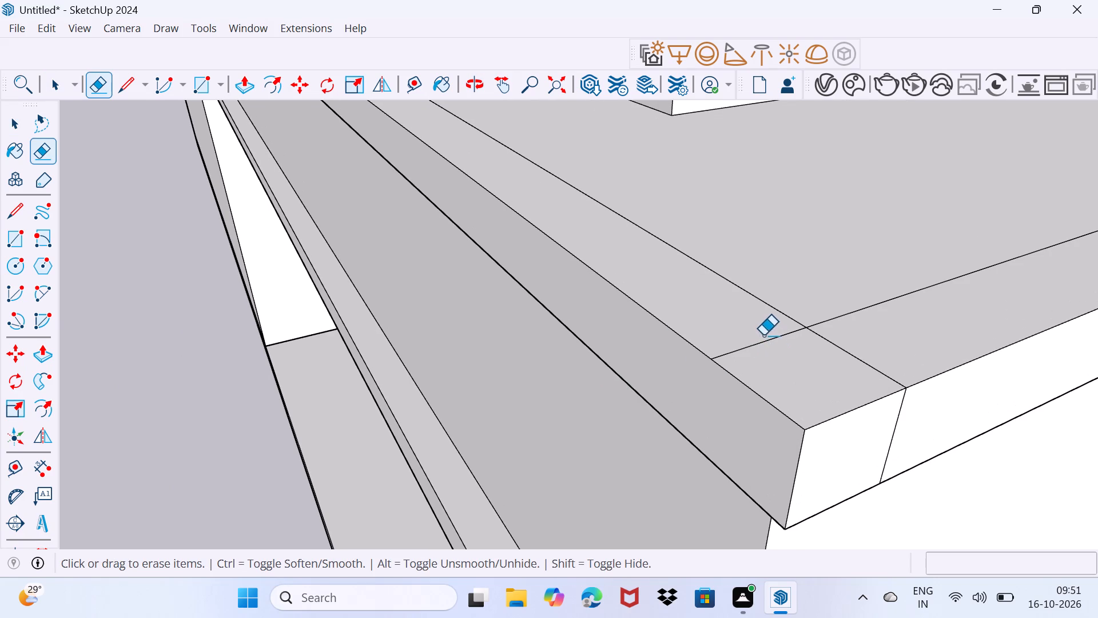
pyautogui.click(763, 335)
pyautogui.moveTo(857, 350); pyautogui.dragTo(844, 358)
pyautogui.moveTo(911, 415); pyautogui.dragTo(886, 423)
# Erase the leftover seam lines on the underside of the upper band at the slab's outer corner.
pyautogui.moveTo(884, 429); pyautogui.dragTo(861, 351, button='middle')
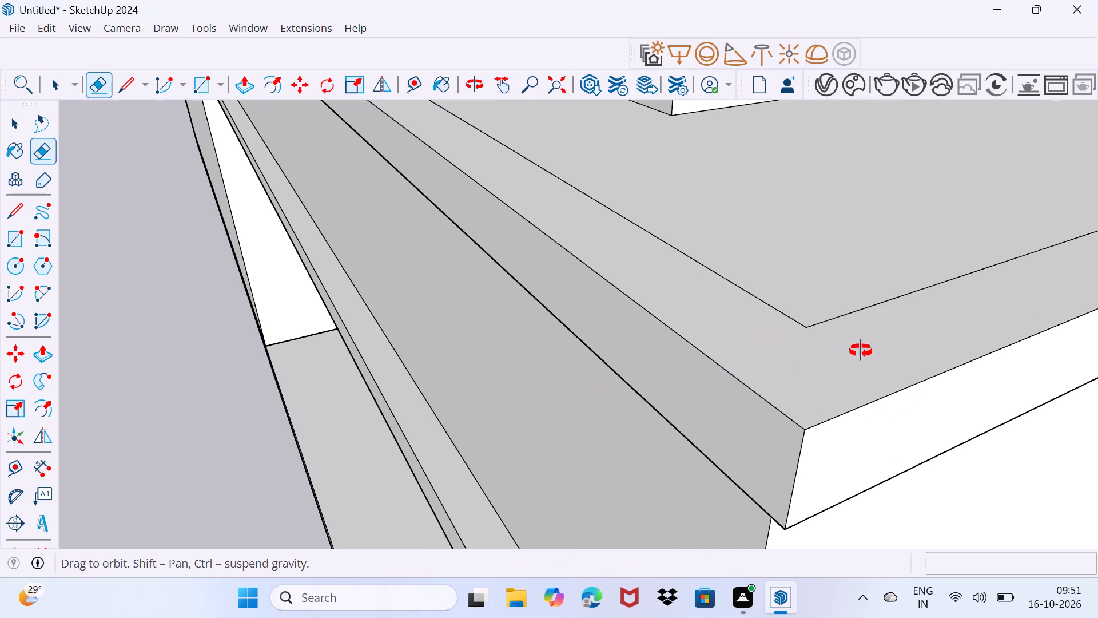
pyautogui.moveTo(861, 351); pyautogui.dragTo(859, 267, button='middle')
pyautogui.moveTo(848, 441); pyautogui.dragTo(912, 306, button='middle')
pyautogui.moveTo(856, 466); pyautogui.dragTo(872, 473)
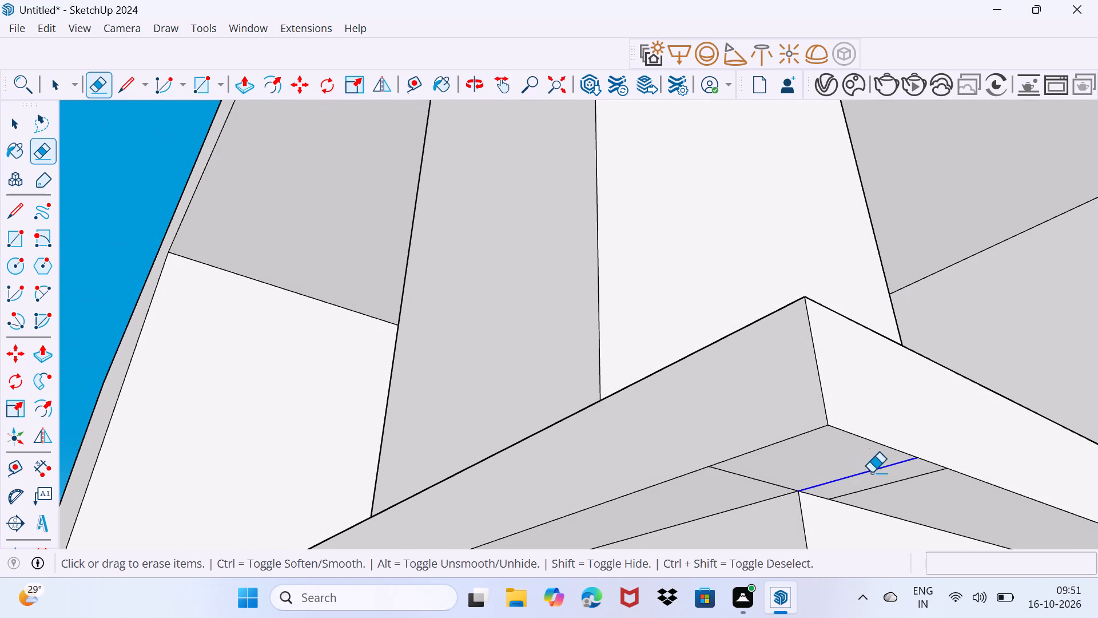
pyautogui.moveTo(872, 473); pyautogui.dragTo(899, 484)
pyautogui.click(762, 484)
# Examine the balcony slab's edge bands and the recessed corner from several sides of the building.
pyautogui.scroll(-2, 733, 486)
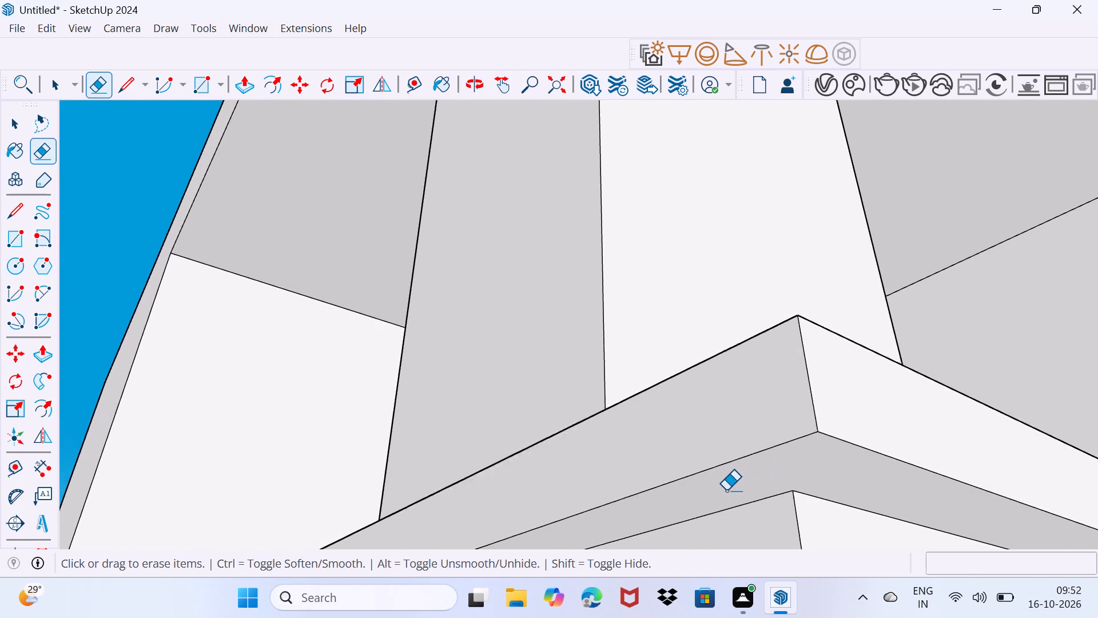
pyautogui.scroll(-16, 726, 490)
pyautogui.moveTo(777, 438); pyautogui.dragTo(721, 530, button='middle')
pyautogui.scroll(-1, 777, 450)
pyautogui.scroll(-7, 727, 532)
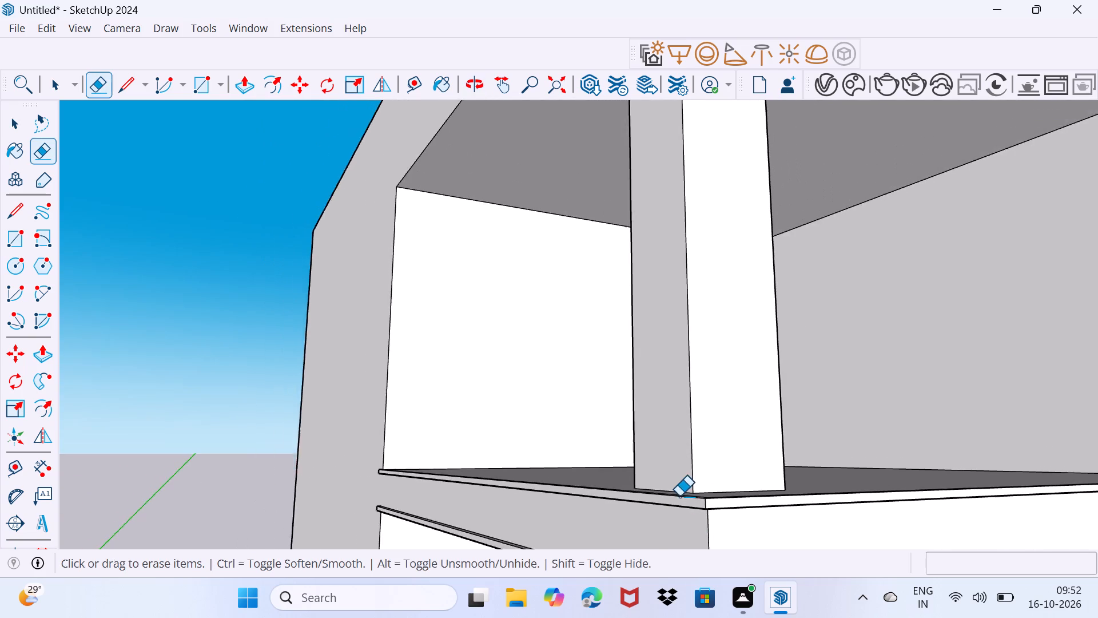
pyautogui.scroll(-5, 679, 496)
pyautogui.moveTo(706, 498); pyautogui.dragTo(508, 376, button='middle')
pyautogui.keyDown('shift'); pyautogui.scroll(-1, 508, 376); pyautogui.keyUp('shift')
pyautogui.scroll(3, 776, 417)
pyautogui.moveTo(932, 413); pyautogui.dragTo(858, 441, button='middle')
pyautogui.scroll(-8, 875, 441)
pyautogui.moveTo(818, 402); pyautogui.dragTo(721, 496, button='middle')
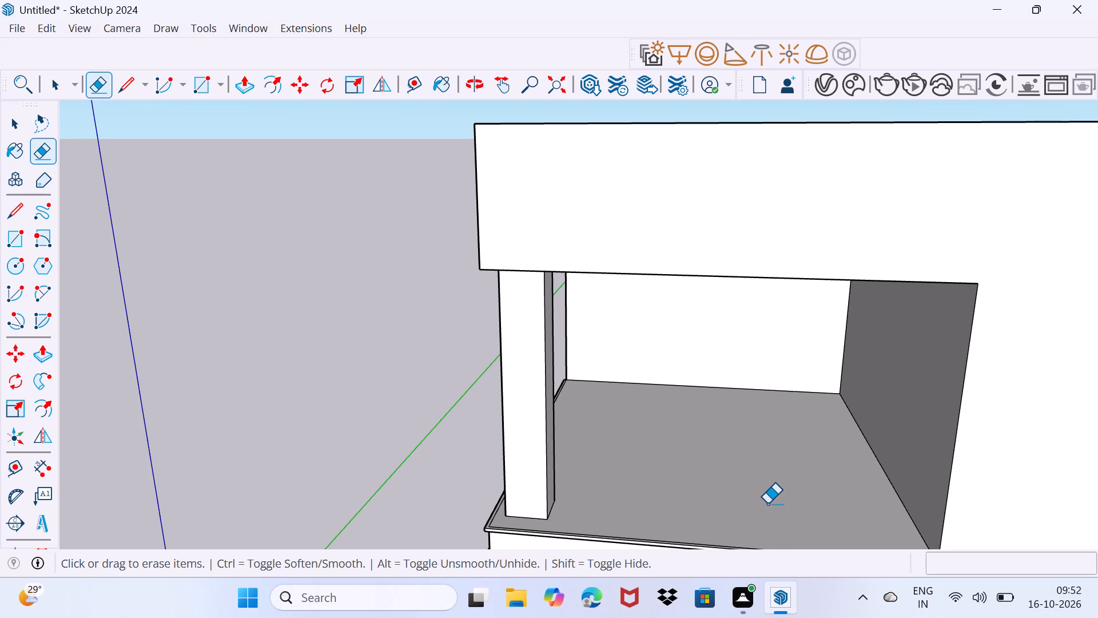
pyautogui.scroll(-3, 772, 493)
pyautogui.moveTo(817, 468); pyautogui.dragTo(930, 473, button='middle')
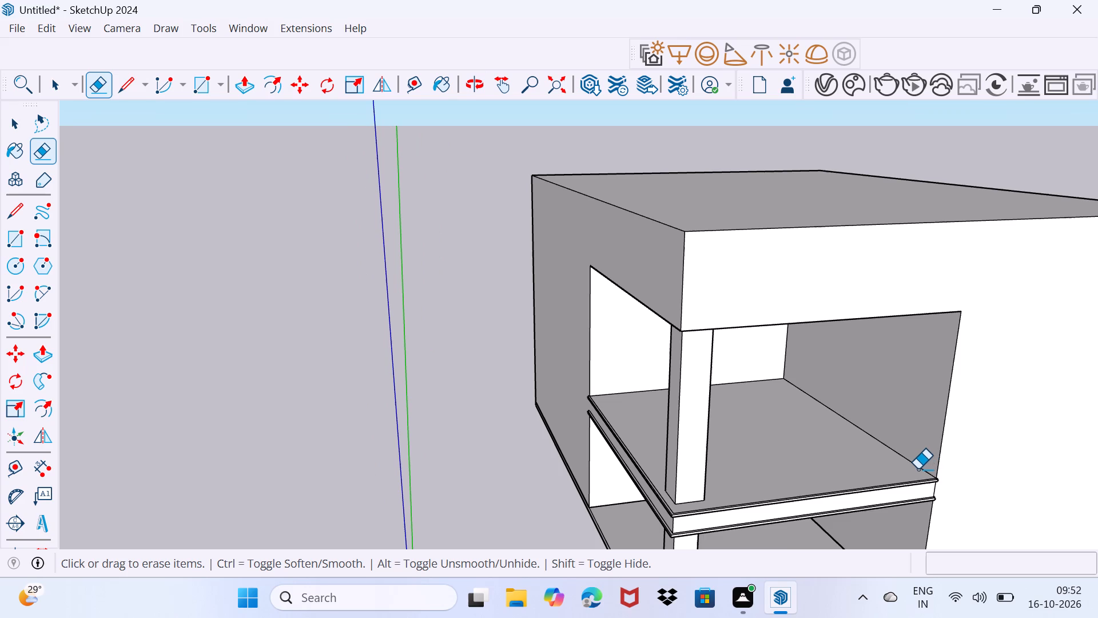
pyautogui.moveTo(950, 465); pyautogui.dragTo(911, 446, button='middle')
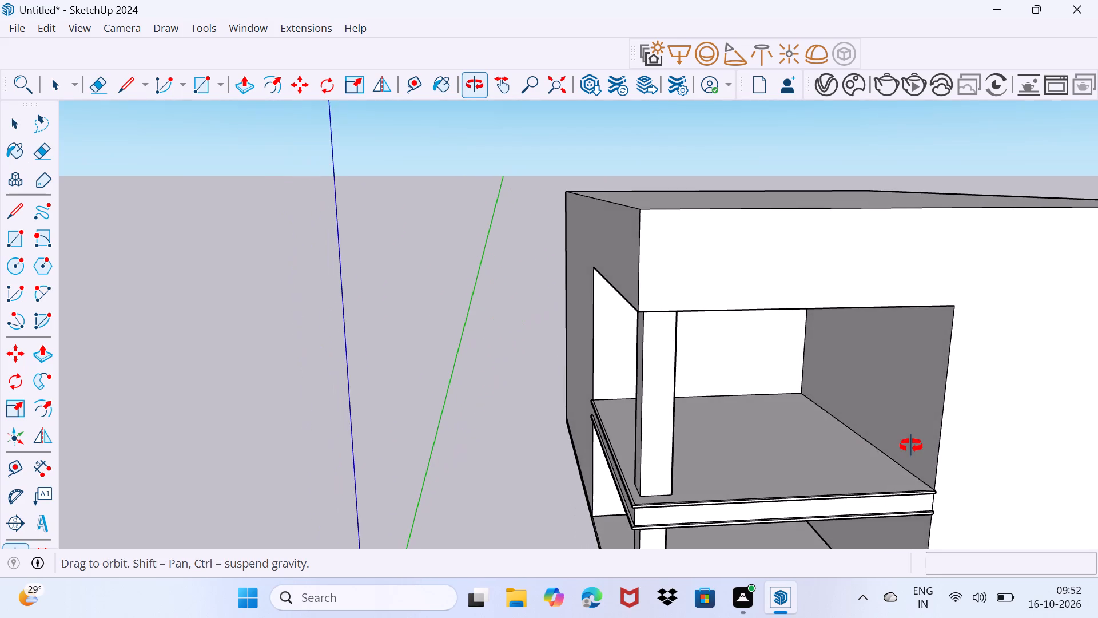
pyautogui.moveTo(911, 446); pyautogui.dragTo(890, 444, button='middle')
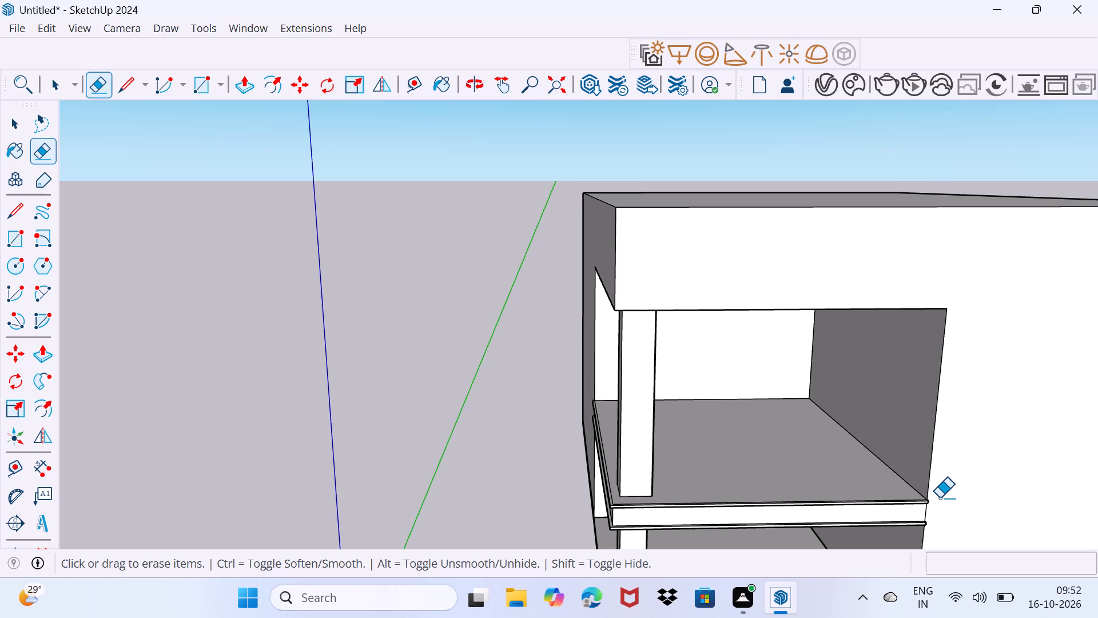
# Push/Pull the wall-side end face of the lower front band about 8' 10" along the building's front wall.
pyautogui.moveTo(941, 508); pyautogui.dragTo(914, 360, button='middle')
pyautogui.scroll(1, 941, 508)
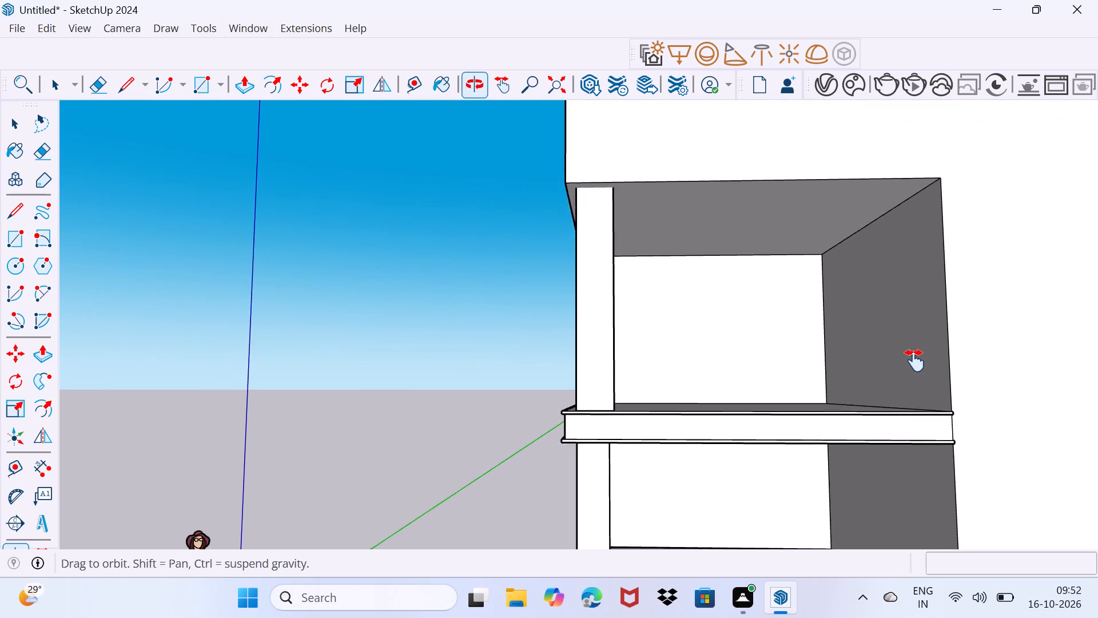
pyautogui.moveTo(914, 360); pyautogui.dragTo(903, 348, button='middle')
pyautogui.scroll(3, 902, 454)
pyautogui.moveTo(940, 442); pyautogui.dragTo(936, 443, button='middle')
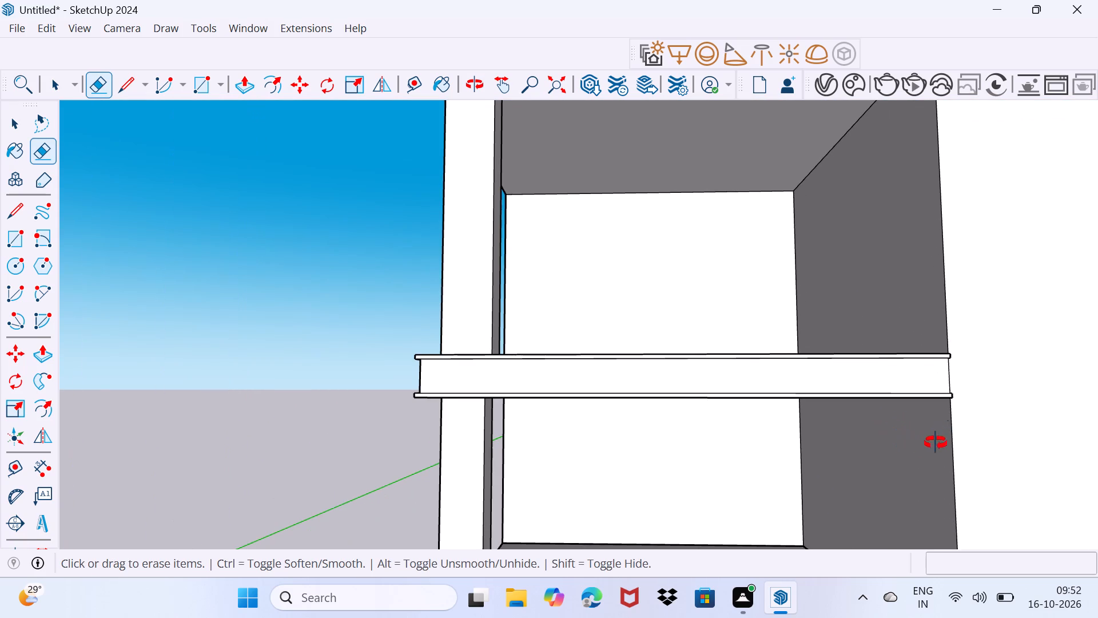
pyautogui.moveTo(936, 443); pyautogui.dragTo(738, 461, button='middle')
pyautogui.scroll(3, 786, 452)
pyautogui.moveTo(787, 446); pyautogui.dragTo(767, 456, button='middle')
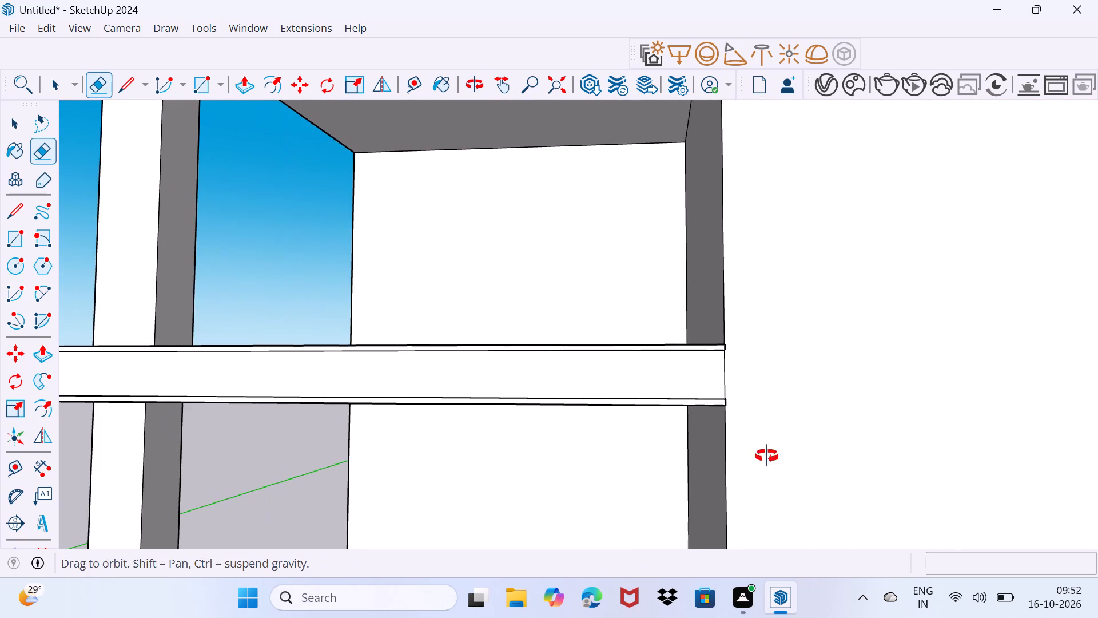
pyautogui.moveTo(767, 456); pyautogui.dragTo(568, 504, button='middle')
pyautogui.scroll(4, 641, 452)
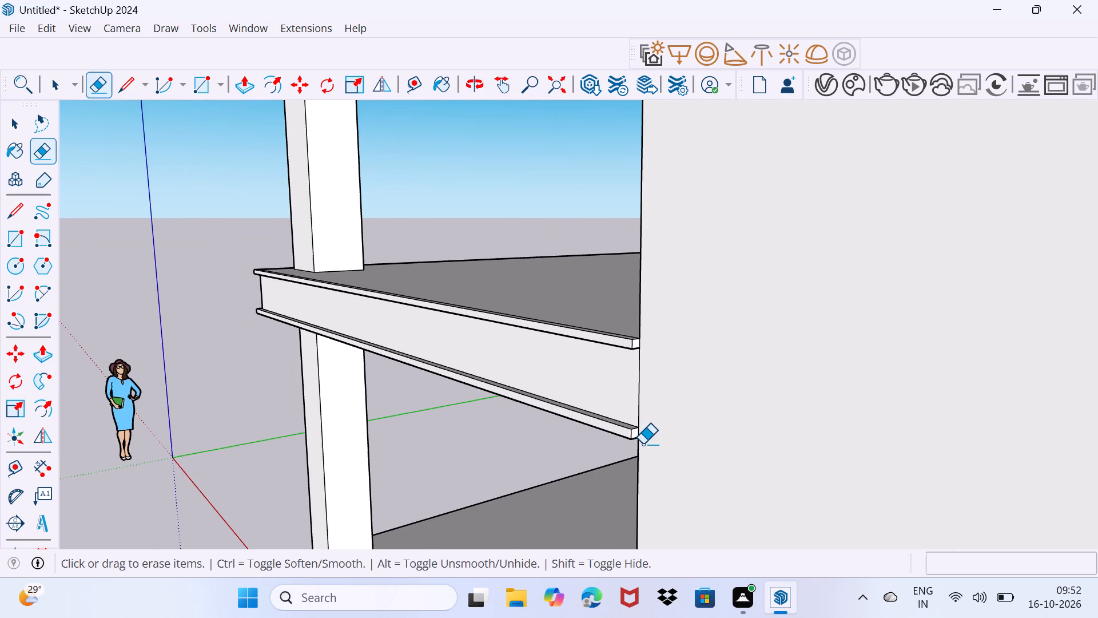
pyautogui.scroll(4, 640, 445)
pyautogui.press('space')
pyautogui.scroll(5, 642, 451)
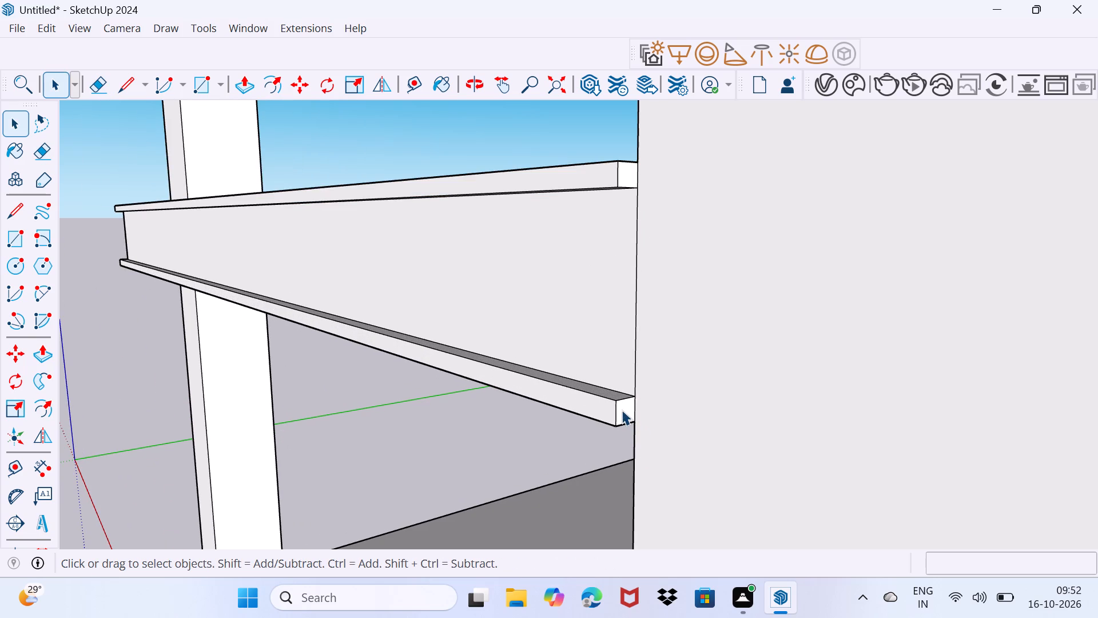
pyautogui.click(622, 409)
pyautogui.press('p')
pyautogui.click(622, 409)
pyautogui.scroll(-1, 758, 433)
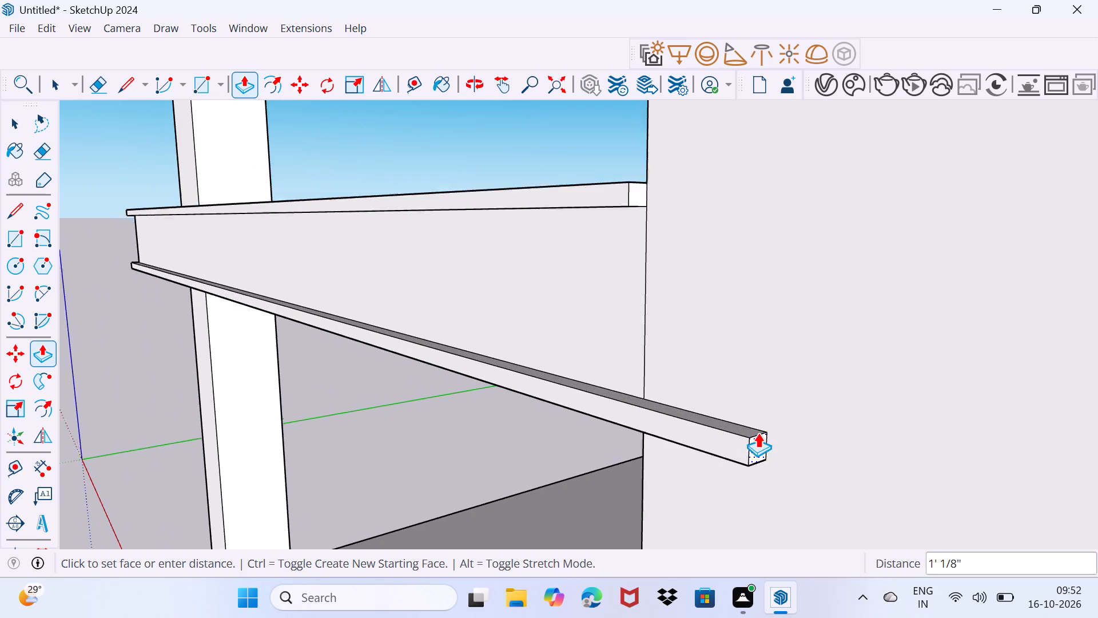
pyautogui.scroll(-13, 758, 433)
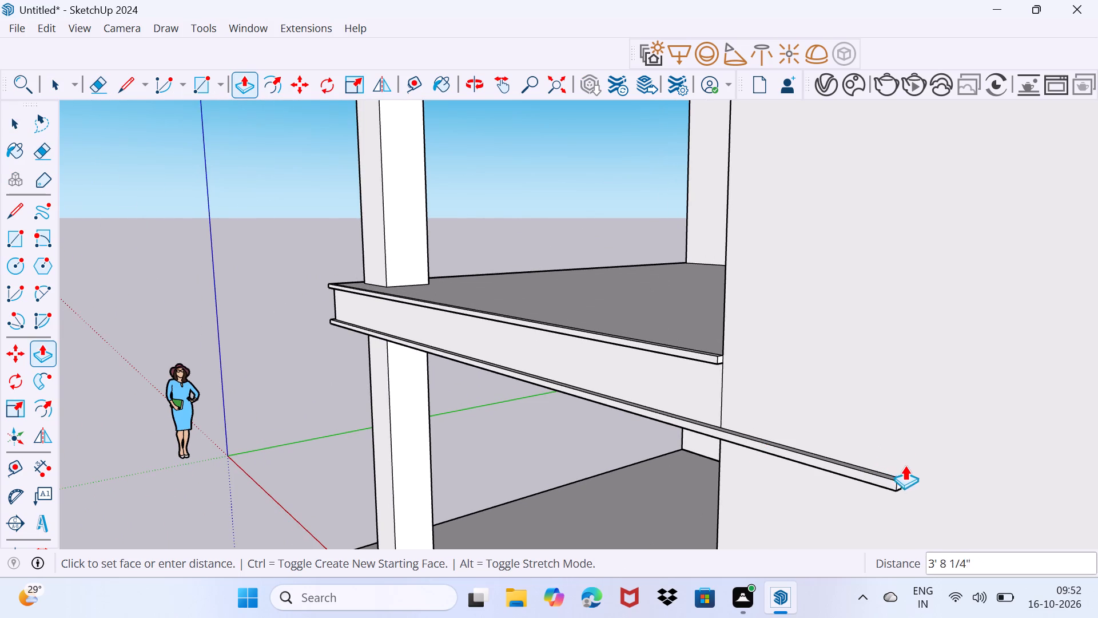
pyautogui.keyDown('shift'); pyautogui.moveTo(905, 465); pyautogui.dragTo(838, 450, button='middle'); pyautogui.keyUp('shift')
pyautogui.scroll(-12, 856, 451)
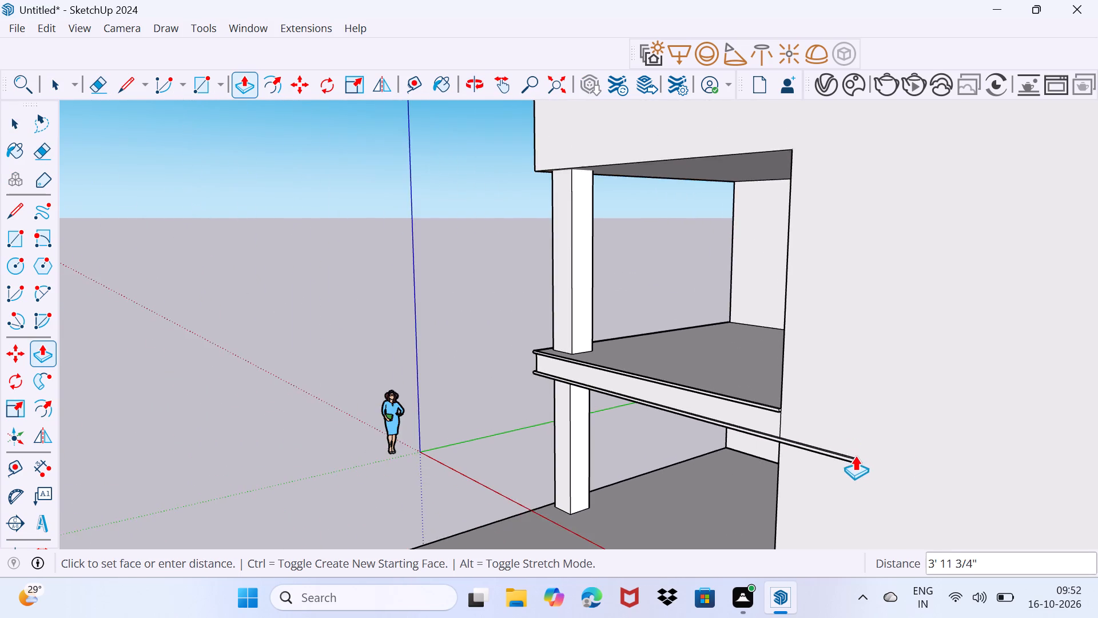
pyautogui.moveTo(854, 455); pyautogui.dragTo(912, 466, button='middle')
pyautogui.scroll(-12, 912, 466)
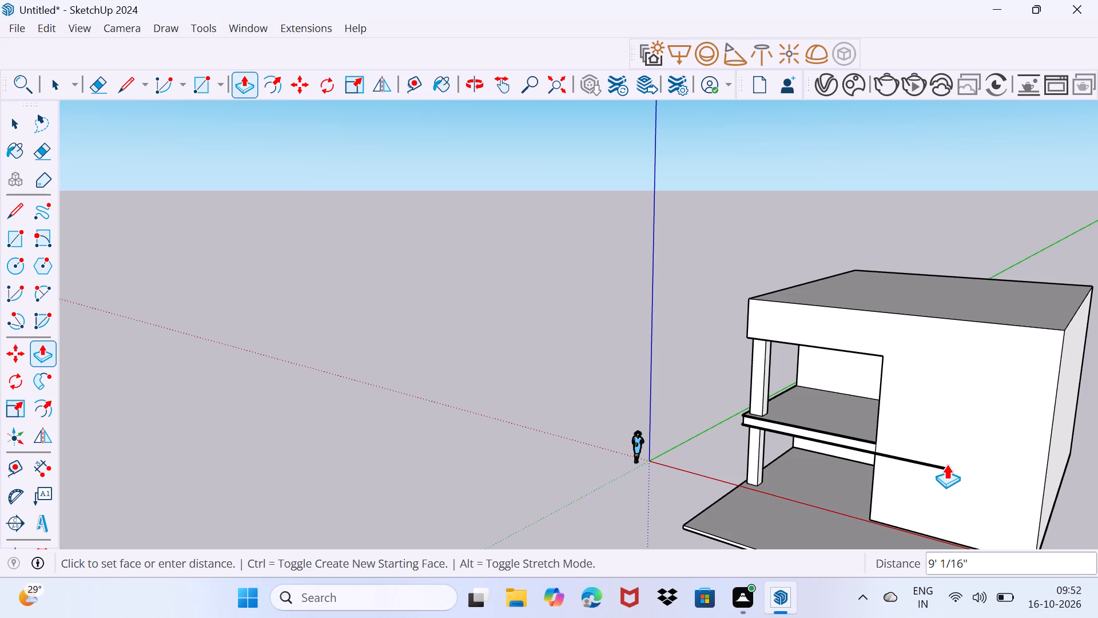
pyautogui.click(945, 464)
pyautogui.scroll(6, 945, 463)
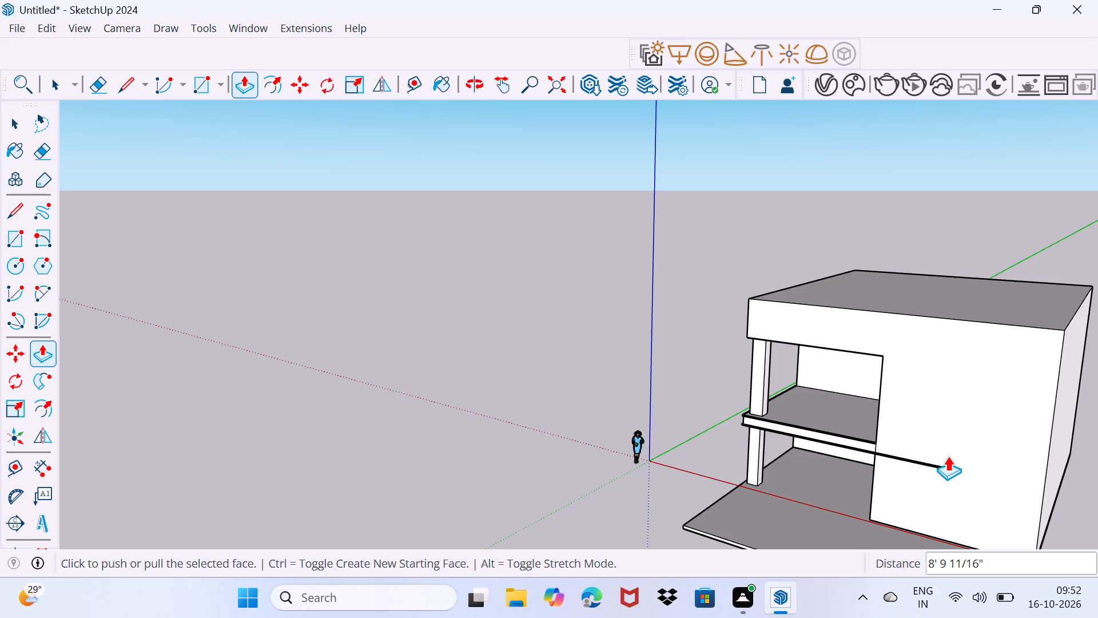
pyautogui.scroll(2, 948, 456)
pyautogui.press('space')
# Draw a rectangle about 3 5/8" by 2" on top of the extended lower band at its free end.
pyautogui.scroll(11, 946, 467)
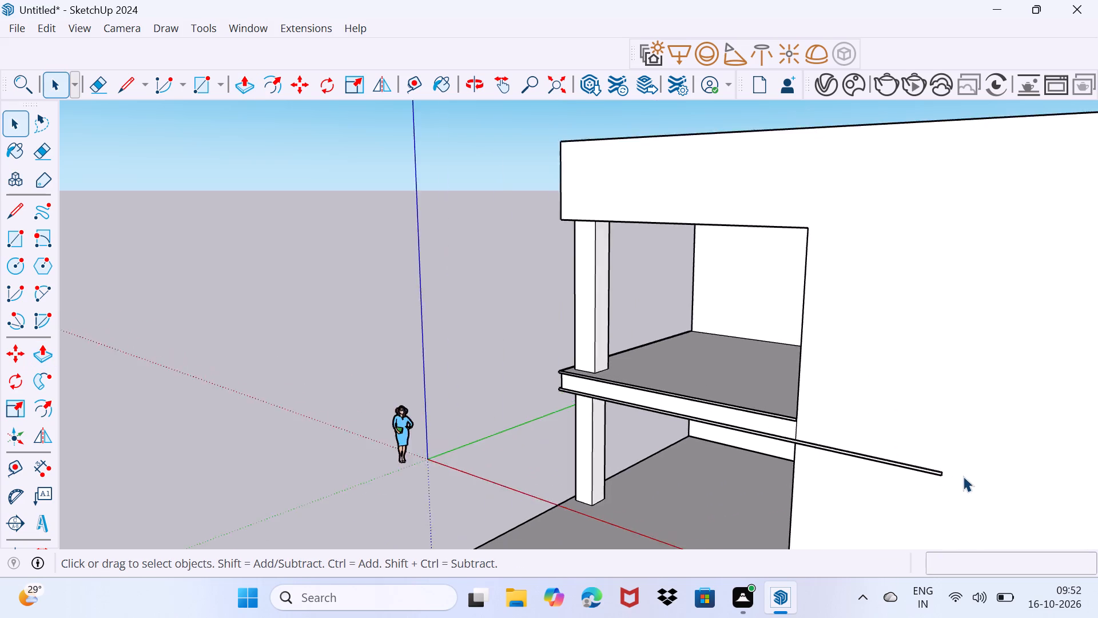
pyautogui.scroll(9, 963, 476)
pyautogui.moveTo(896, 486); pyautogui.dragTo(750, 514, button='middle')
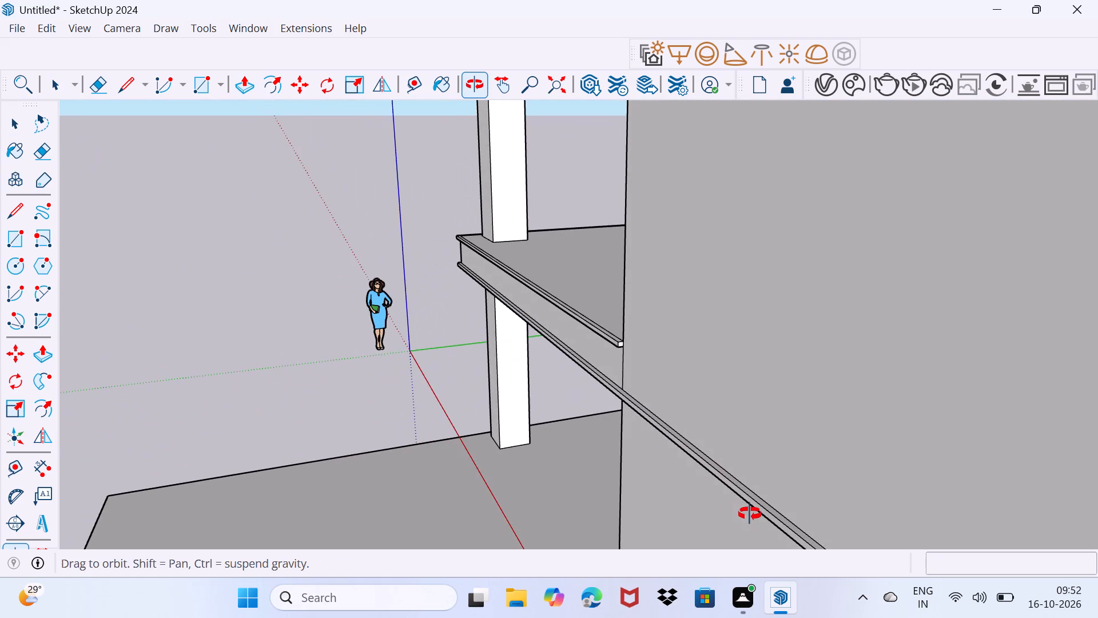
pyautogui.moveTo(750, 514); pyautogui.dragTo(690, 435, button='middle')
pyautogui.scroll(5, 774, 473)
pyautogui.moveTo(761, 461); pyautogui.dragTo(748, 470, button='middle')
pyautogui.moveTo(755, 469); pyautogui.dragTo(787, 426)
pyautogui.scroll(5, 750, 446)
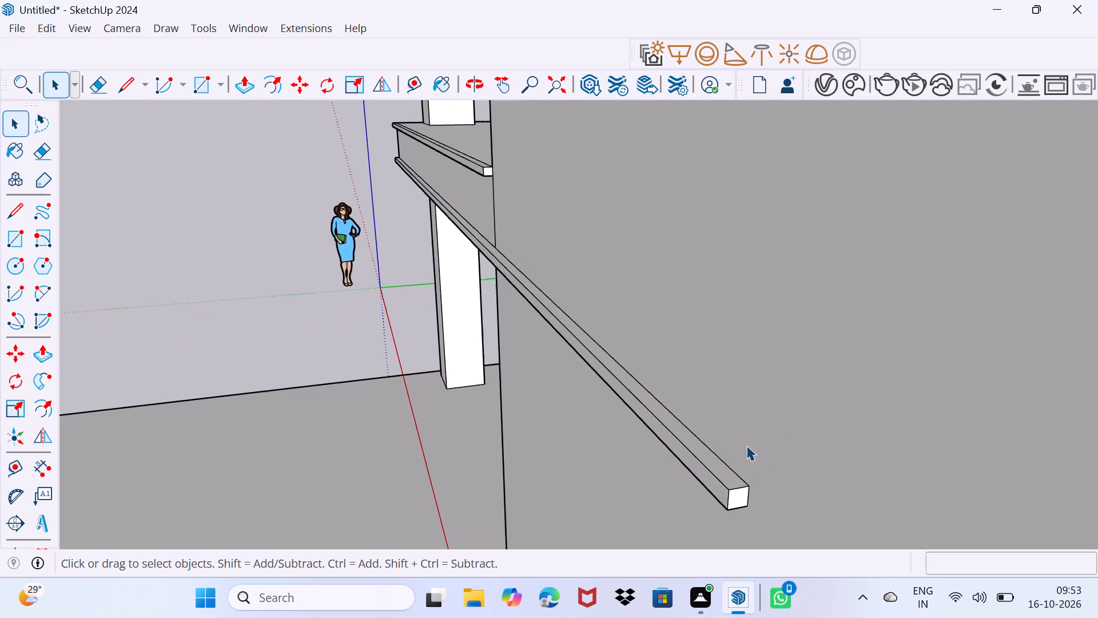
pyautogui.scroll(1, 737, 486)
pyautogui.press('r')
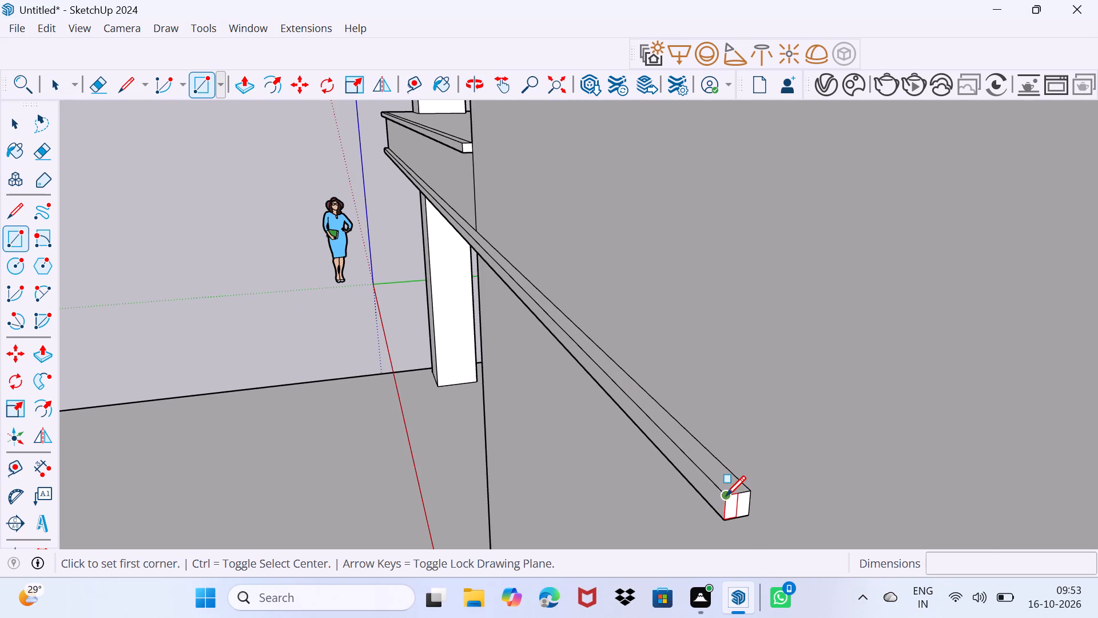
pyautogui.moveTo(725, 496); pyautogui.dragTo(733, 496)
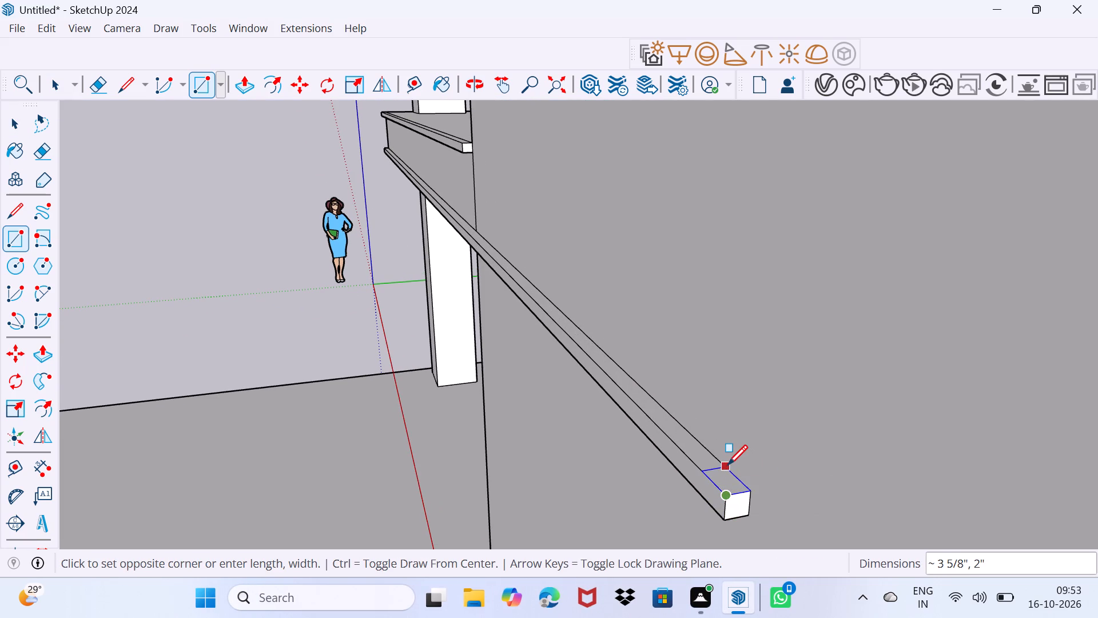
pyautogui.click(727, 465)
pyautogui.press('space')
# Push/Pull the rectangle at the lower band's free end upward into a short vertical post against the front wall.
pyautogui.click(727, 486)
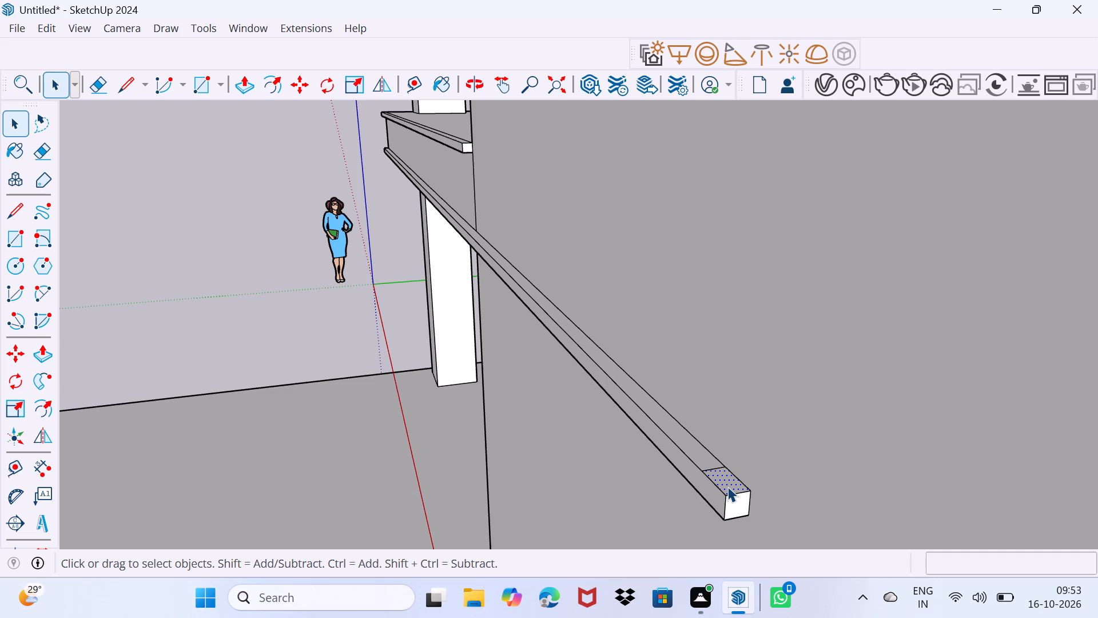
pyautogui.press('p')
pyautogui.click(727, 484)
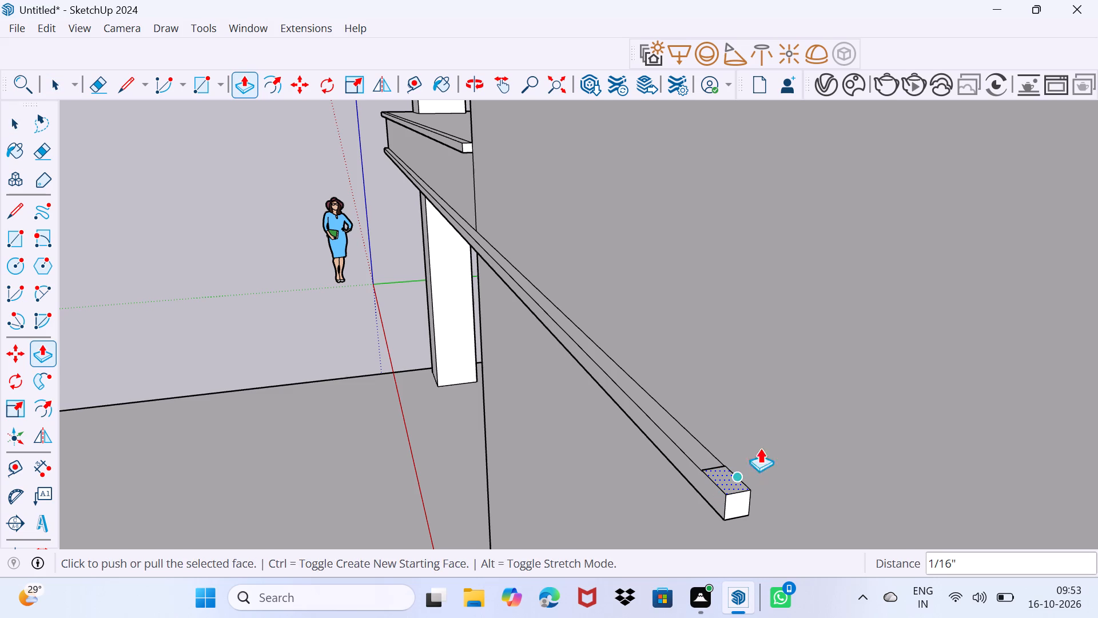
pyautogui.moveTo(739, 472); pyautogui.dragTo(789, 363)
pyautogui.scroll(-3, 783, 363)
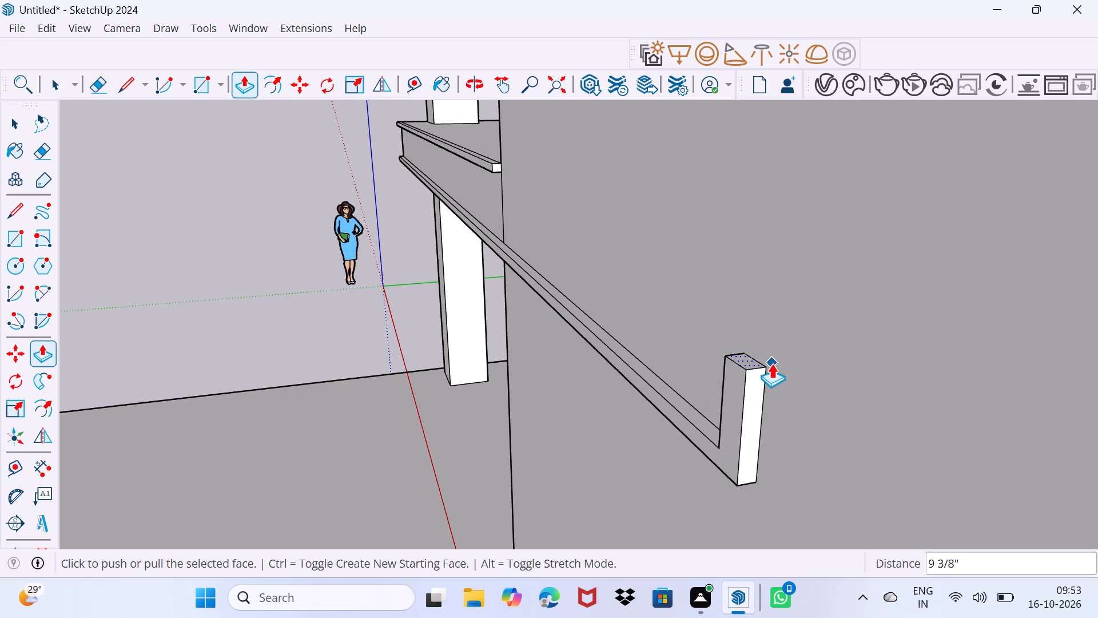
pyautogui.moveTo(771, 363); pyautogui.dragTo(750, 482, button='middle')
pyautogui.moveTo(737, 477); pyautogui.dragTo(813, 308)
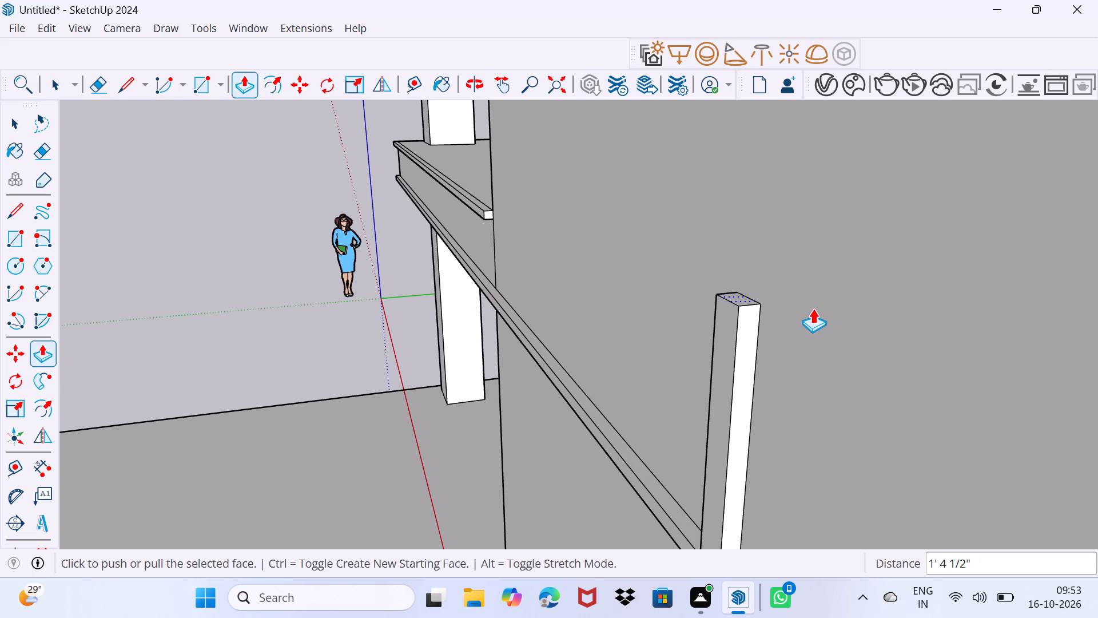
pyautogui.scroll(-4, 813, 308)
pyautogui.moveTo(813, 308); pyautogui.dragTo(784, 499, button='middle')
pyautogui.keyDown('shift'); pyautogui.scroll(-2, 785, 501); pyautogui.keyUp('shift')
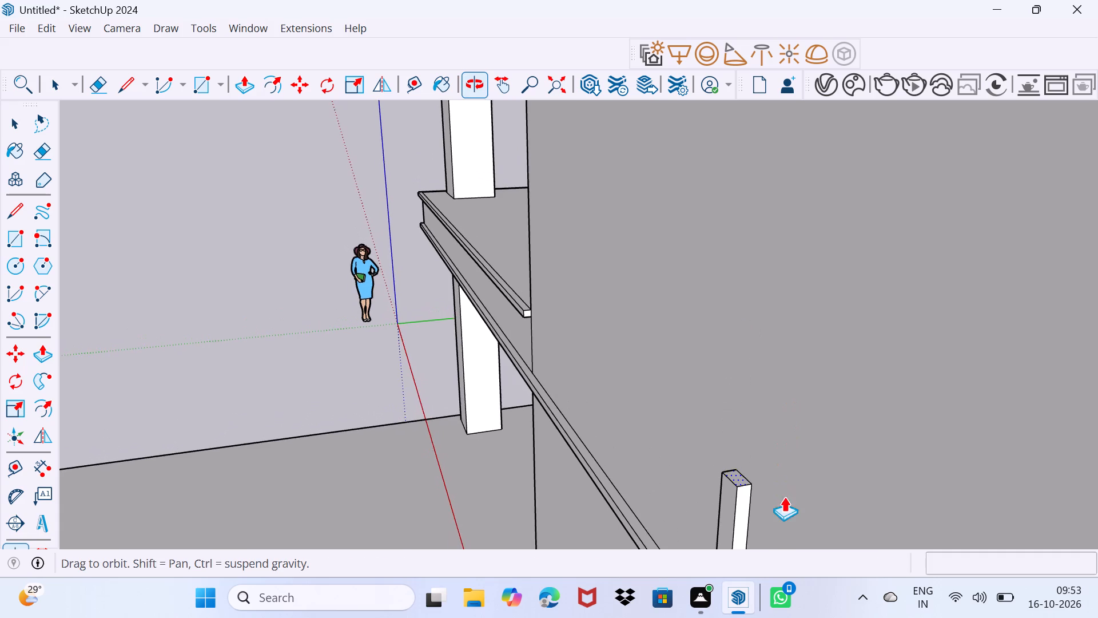
# Push/Pull the post's top face higher in several pulls until it rises above the recessed corner's upper opening.
pyautogui.keyDown('shift'); pyautogui.scroll(-20, 784, 497); pyautogui.keyUp('shift')
pyautogui.keyDown('shift'); pyautogui.moveTo(759, 459); pyautogui.dragTo(735, 487, button='middle'); pyautogui.keyUp('shift')
pyautogui.scroll(11, 738, 493)
pyautogui.moveTo(736, 497); pyautogui.dragTo(775, 389)
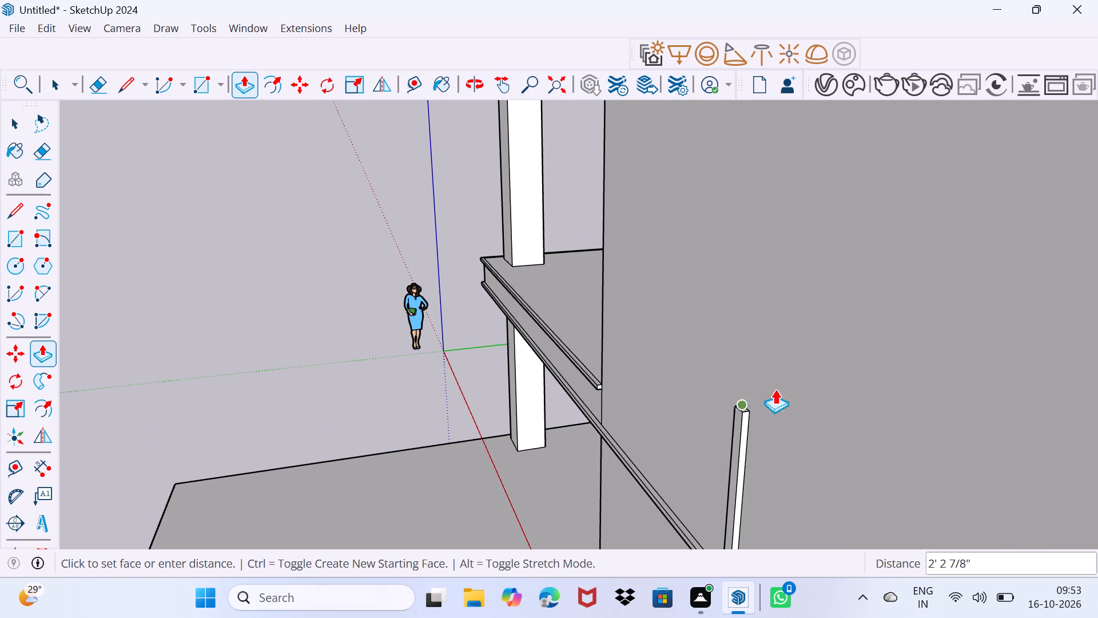
pyautogui.moveTo(775, 389); pyautogui.dragTo(770, 186)
pyautogui.keyDown('shift'); pyautogui.moveTo(773, 175); pyautogui.dragTo(760, 200, button='middle'); pyautogui.keyUp('shift')
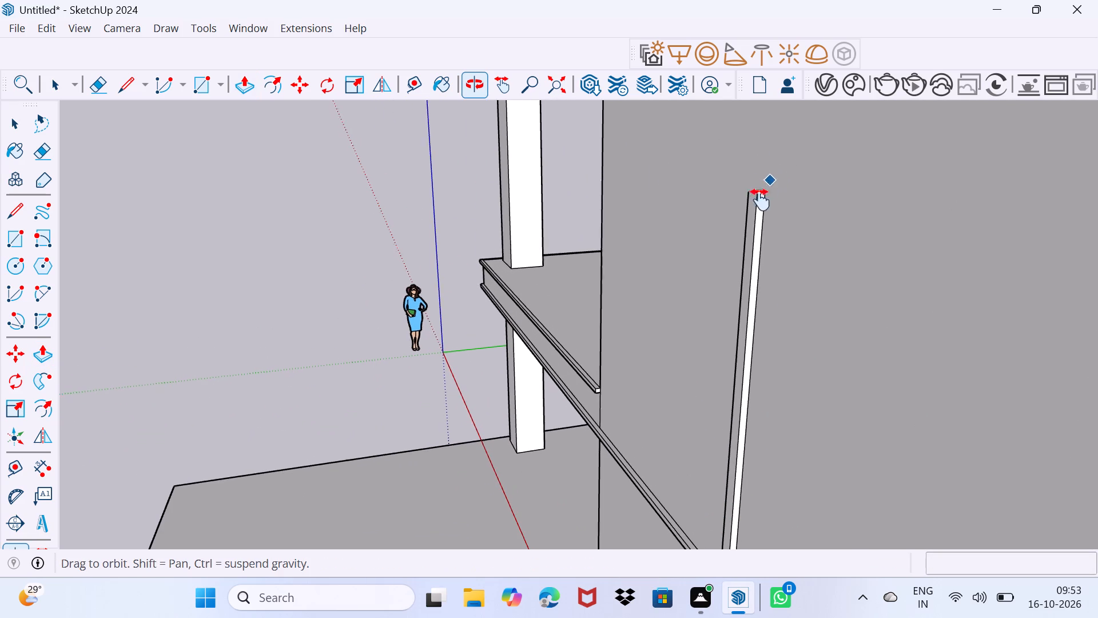
pyautogui.keyDown('shift'); pyautogui.moveTo(760, 200); pyautogui.dragTo(717, 295, button='middle'); pyautogui.keyUp('shift')
pyautogui.moveTo(707, 298); pyautogui.dragTo(749, 191)
pyautogui.keyDown('shift'); pyautogui.moveTo(747, 189); pyautogui.dragTo(709, 286, button='middle'); pyautogui.keyUp('shift')
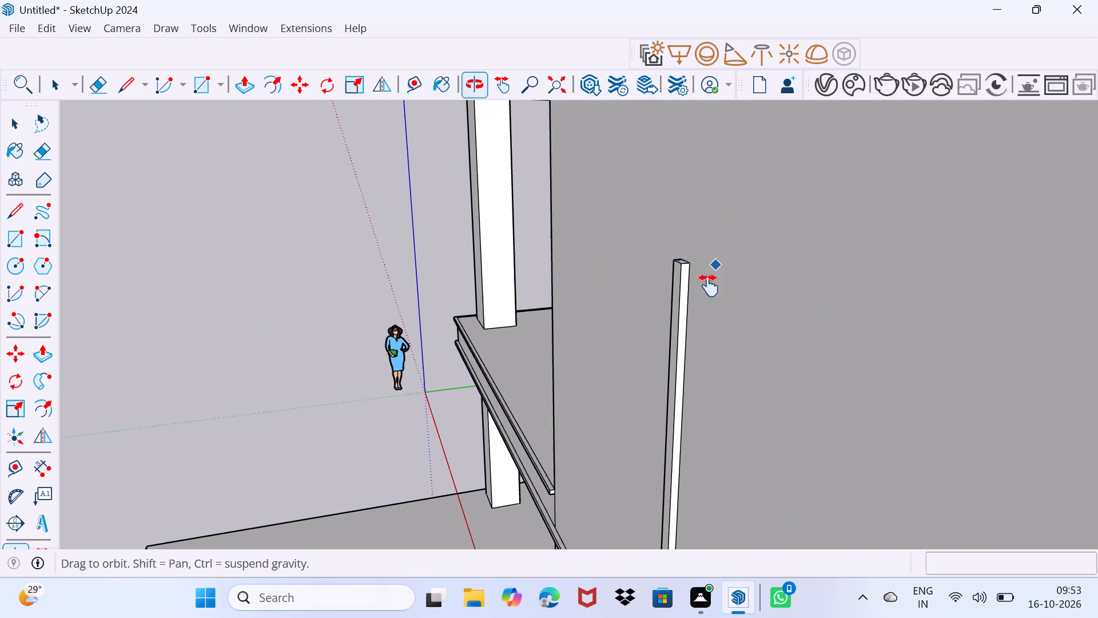
pyautogui.keyDown('shift'); pyautogui.moveTo(709, 286); pyautogui.dragTo(681, 369, button='middle'); pyautogui.keyUp('shift')
pyautogui.moveTo(654, 355); pyautogui.dragTo(744, 148)
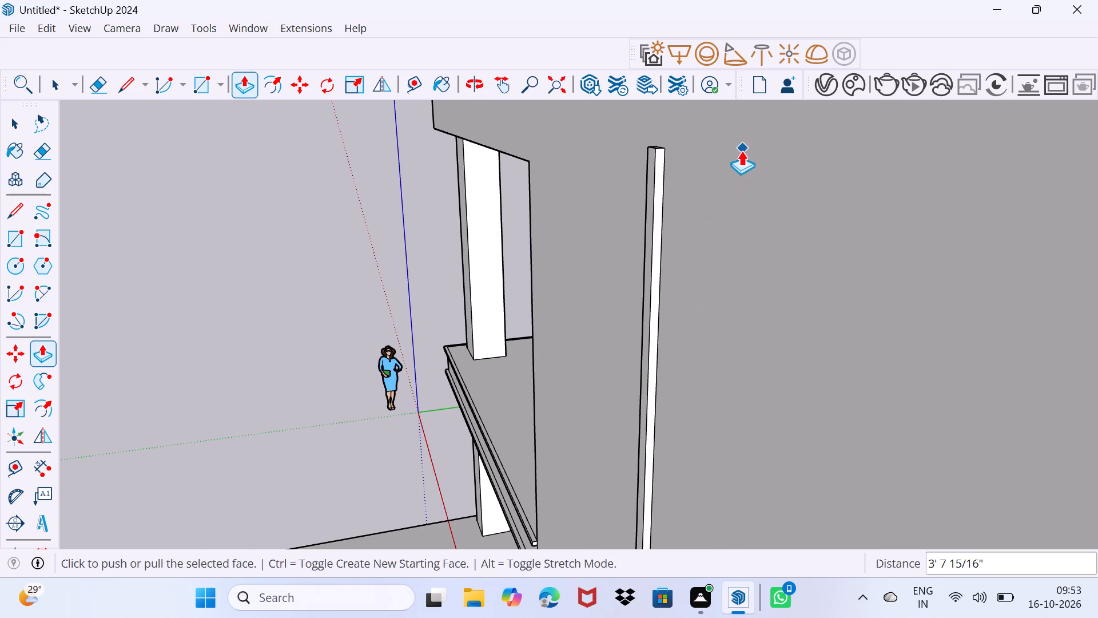
pyautogui.keyDown('shift'); pyautogui.moveTo(735, 155); pyautogui.dragTo(689, 315, button='middle'); pyautogui.keyUp('shift')
pyautogui.moveTo(630, 280); pyautogui.dragTo(635, 272)
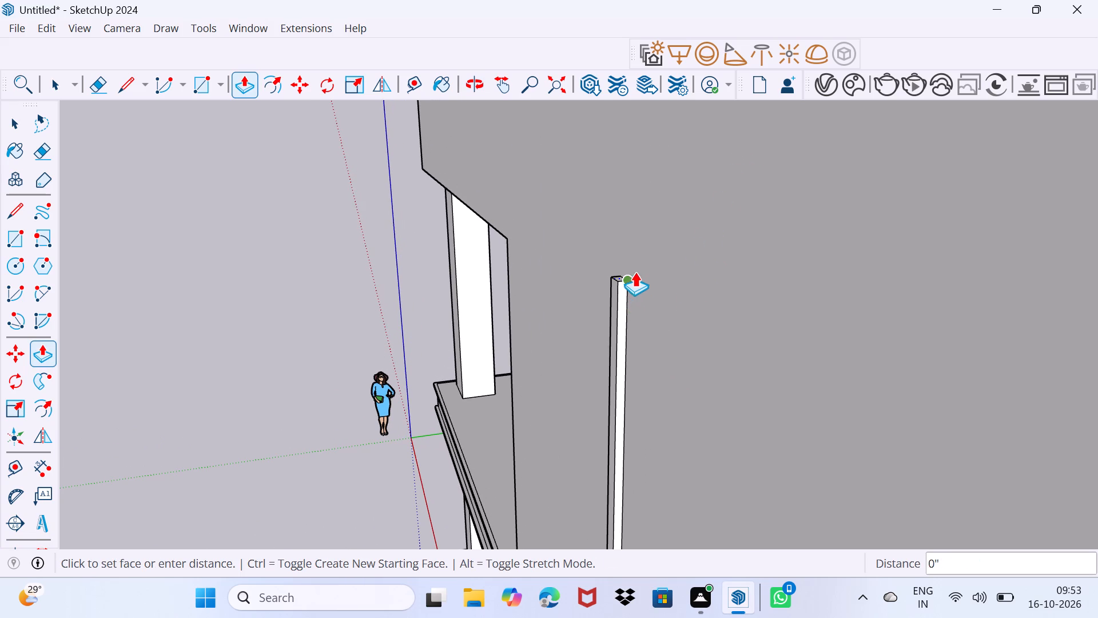
pyautogui.moveTo(635, 272); pyautogui.dragTo(659, 214)
pyautogui.press('space')
# Draw a line across the base of the post's front face, from the inner corner to the outer edge, separating it from the lower band.
pyautogui.moveTo(608, 296); pyautogui.dragTo(795, 278, button='middle')
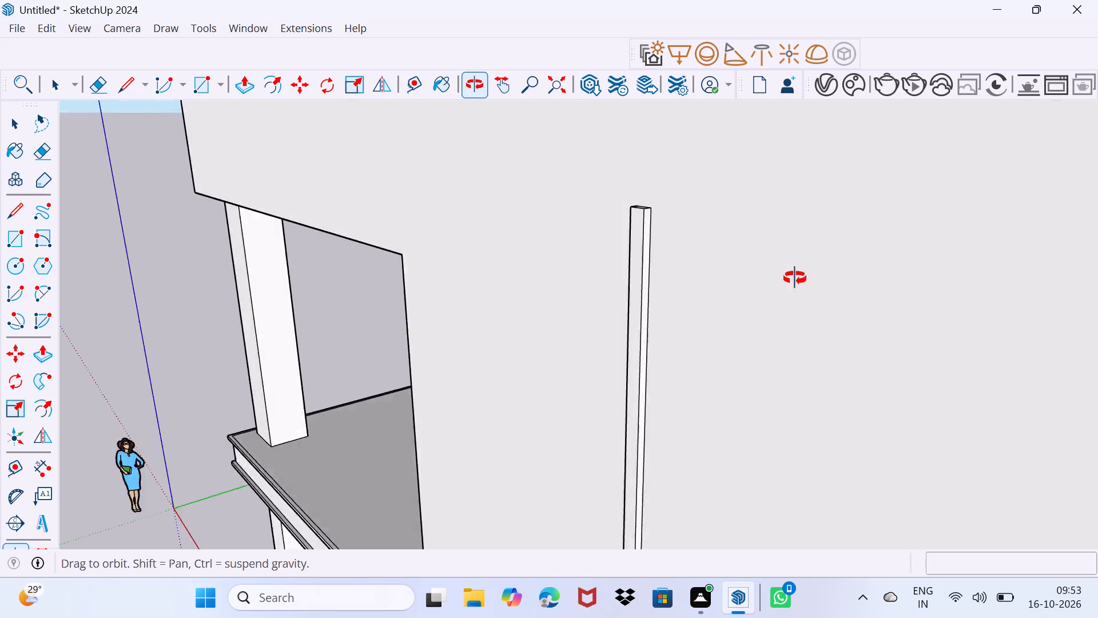
pyautogui.moveTo(795, 278); pyautogui.dragTo(901, 253, button='middle')
pyautogui.scroll(3, 669, 317)
pyautogui.scroll(-11, 635, 326)
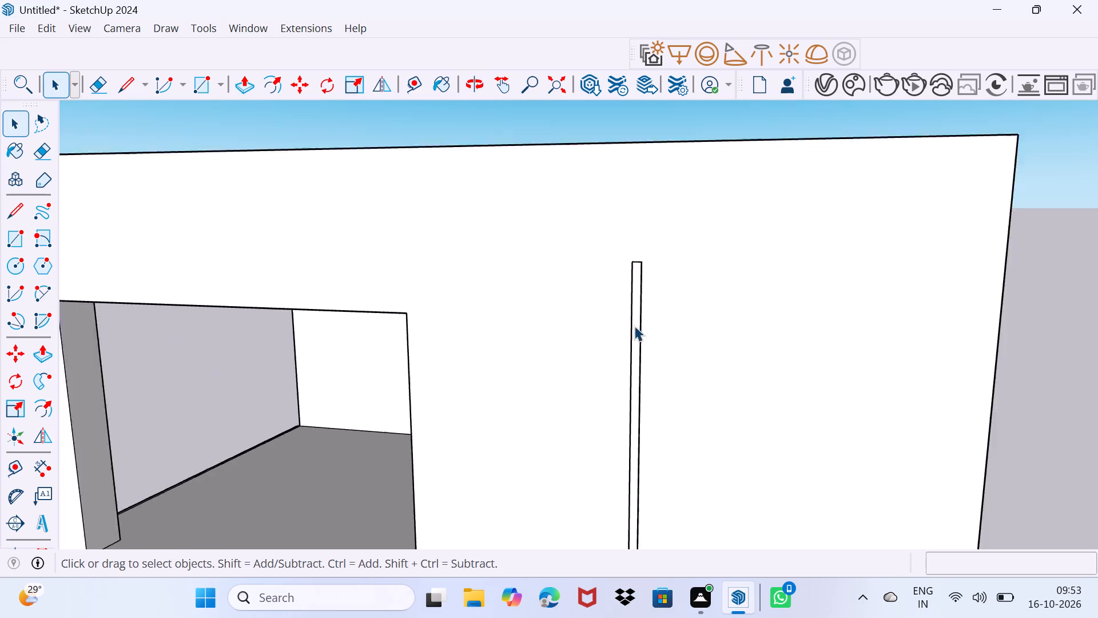
pyautogui.scroll(-6, 634, 326)
pyautogui.keyDown('shift'); pyautogui.moveTo(642, 373); pyautogui.dragTo(660, 208, button='middle'); pyautogui.keyUp('shift')
pyautogui.scroll(9, 643, 419)
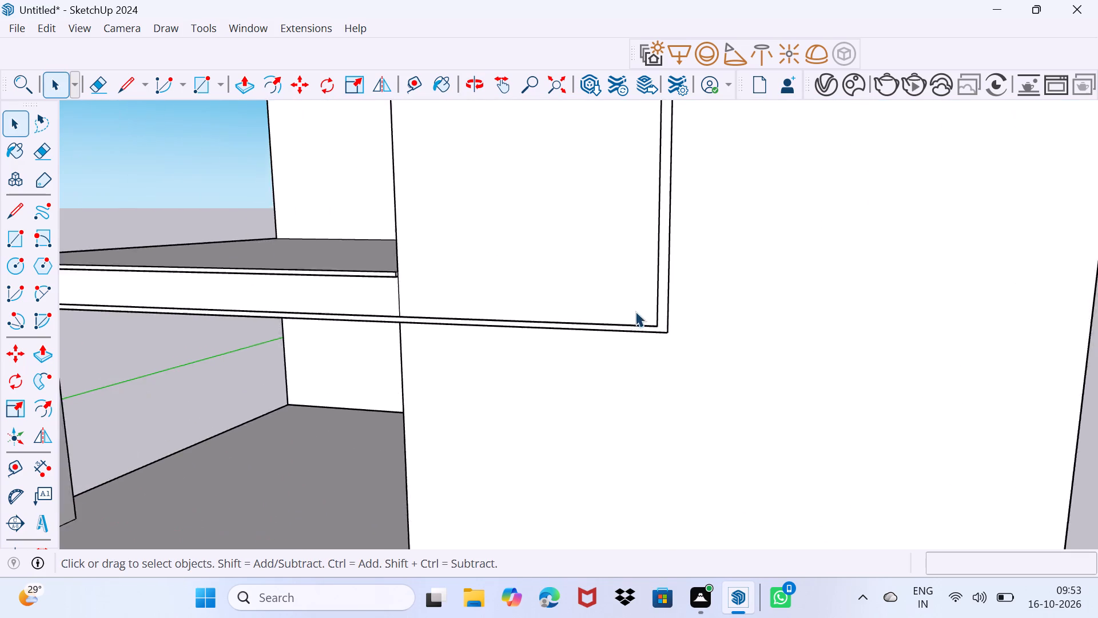
pyautogui.scroll(7, 635, 311)
pyautogui.scroll(8, 681, 369)
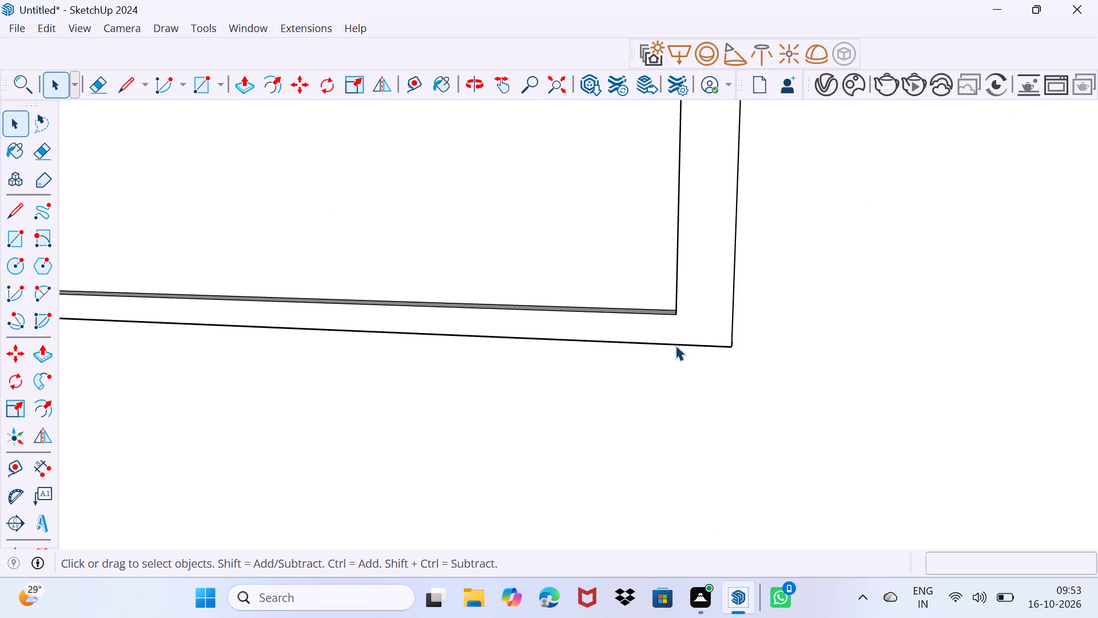
pyautogui.press('l')
pyautogui.moveTo(673, 314); pyautogui.dragTo(686, 321)
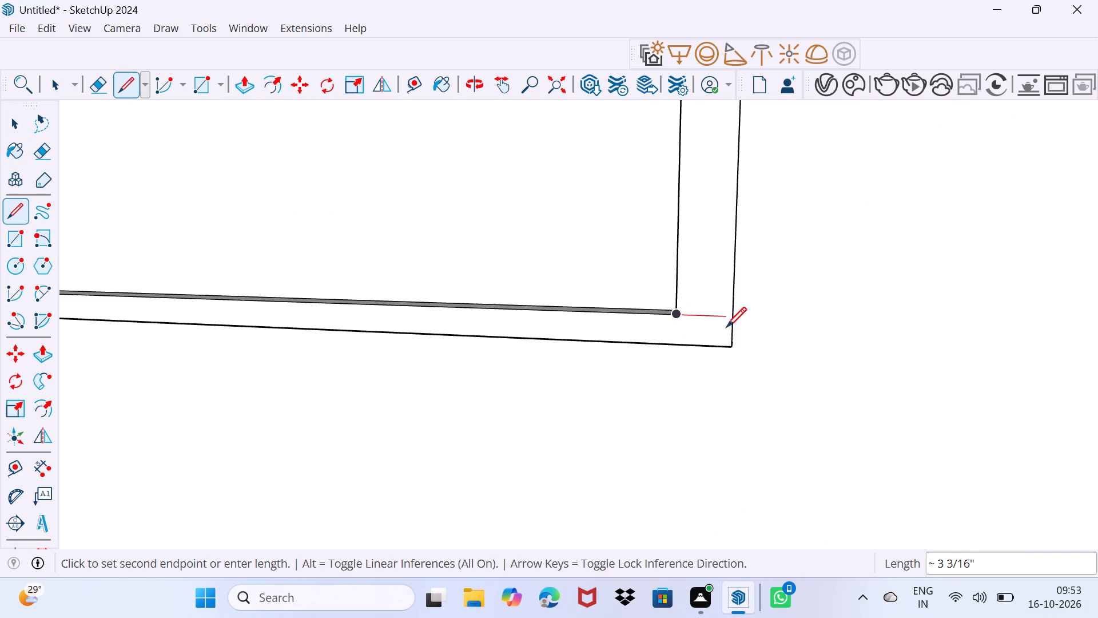
pyautogui.click(734, 322)
pyautogui.press('space')
# Push/Pull the post's front face about 6 1/2" out from the building's front wall.
pyautogui.click(708, 274)
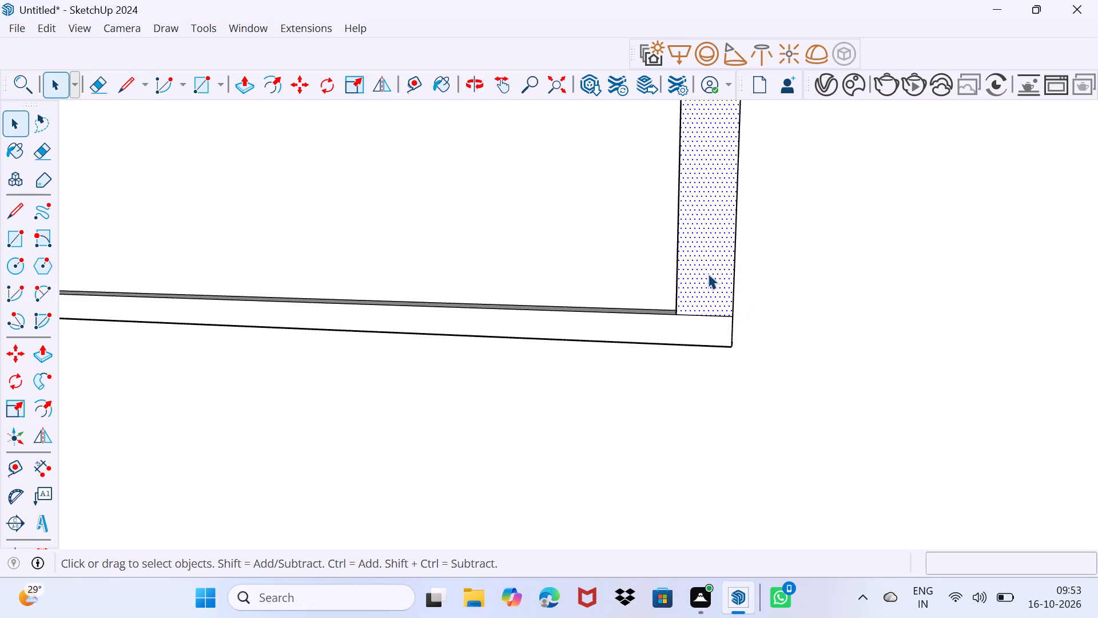
pyautogui.press('p')
pyautogui.click(708, 274)
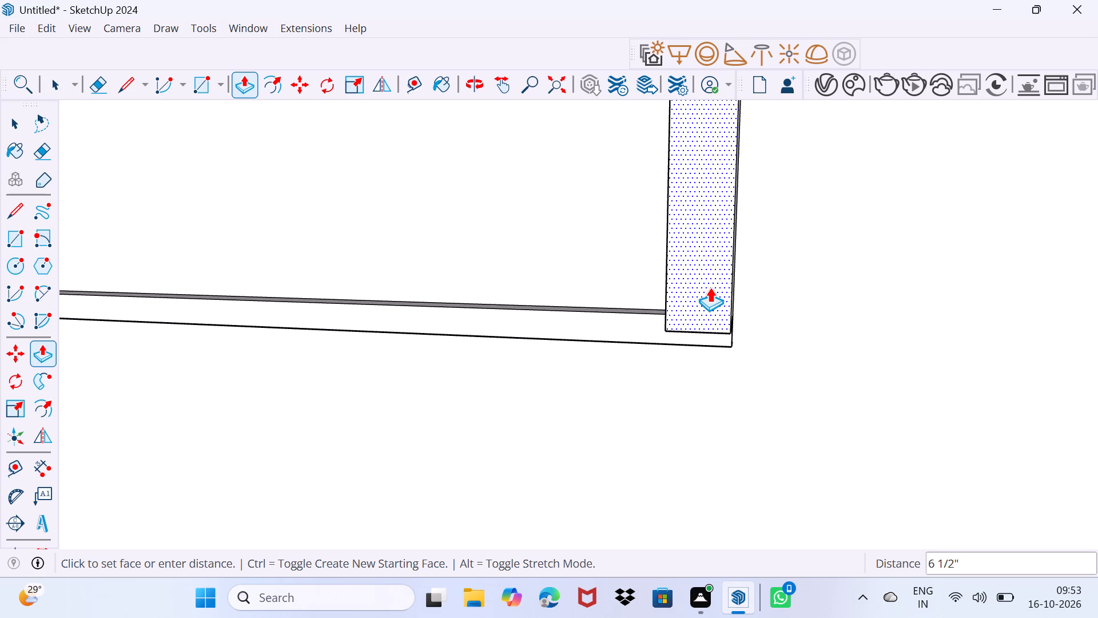
pyautogui.click(710, 287)
pyautogui.moveTo(658, 343); pyautogui.dragTo(742, 320, button='middle')
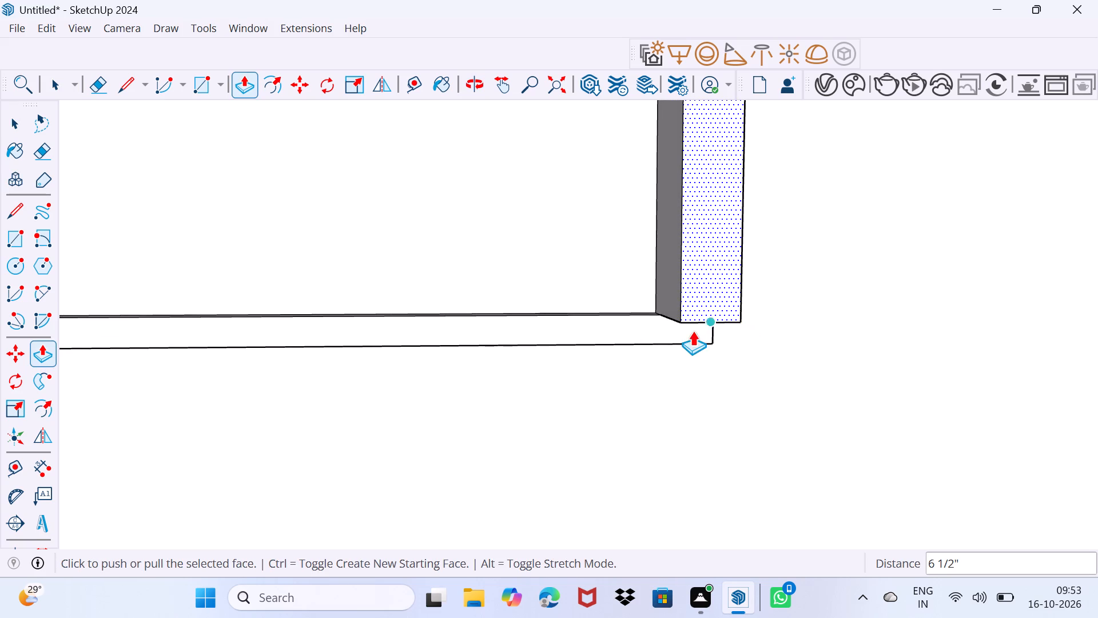
pyautogui.press('space')
pyautogui.moveTo(591, 393); pyautogui.dragTo(631, 363)
# Push/Pull the lower band's front face outward until it is flush with the post's front face.
pyautogui.scroll(-20, 622, 352)
pyautogui.scroll(-2, 622, 352)
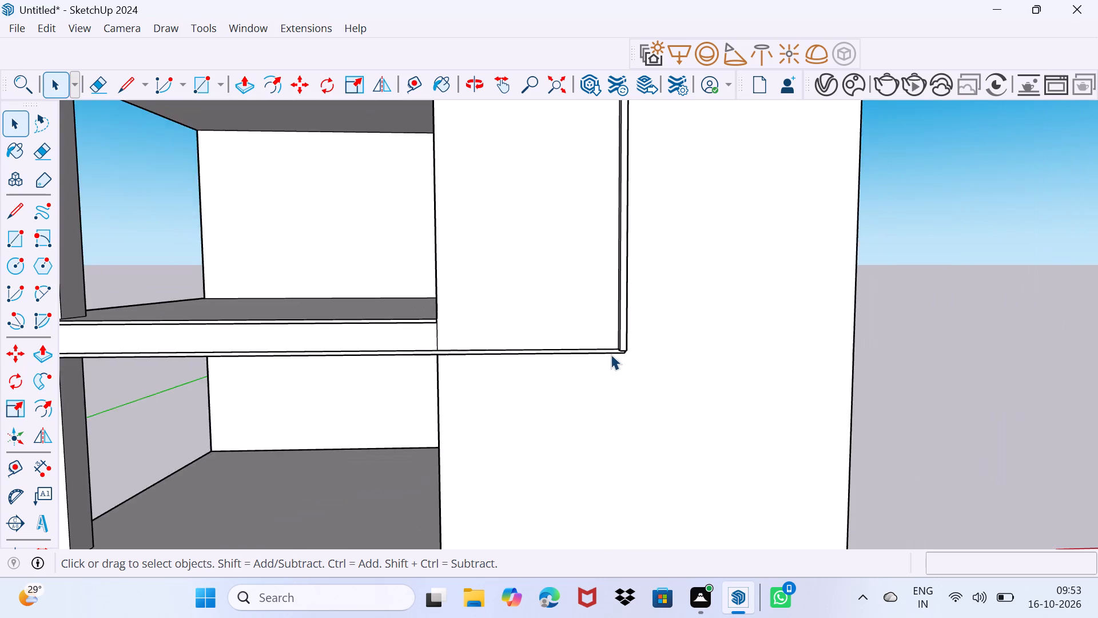
pyautogui.moveTo(611, 354); pyautogui.dragTo(857, 411, button='middle')
pyautogui.scroll(5, 735, 336)
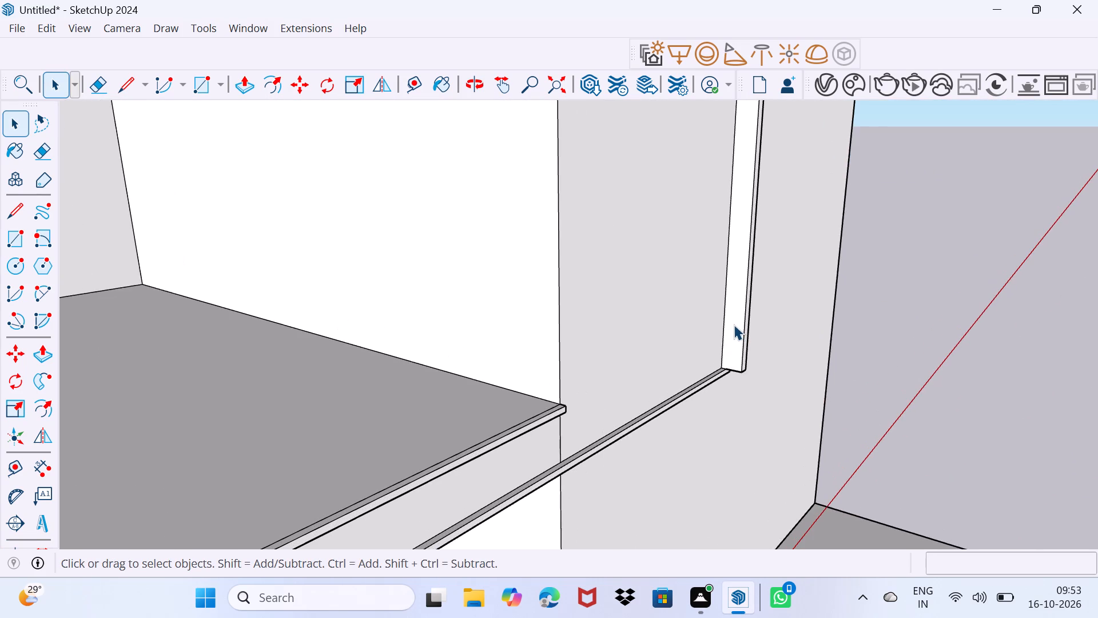
pyautogui.scroll(4, 735, 322)
pyautogui.scroll(6, 726, 438)
pyautogui.moveTo(689, 410); pyautogui.dragTo(641, 399, button='middle')
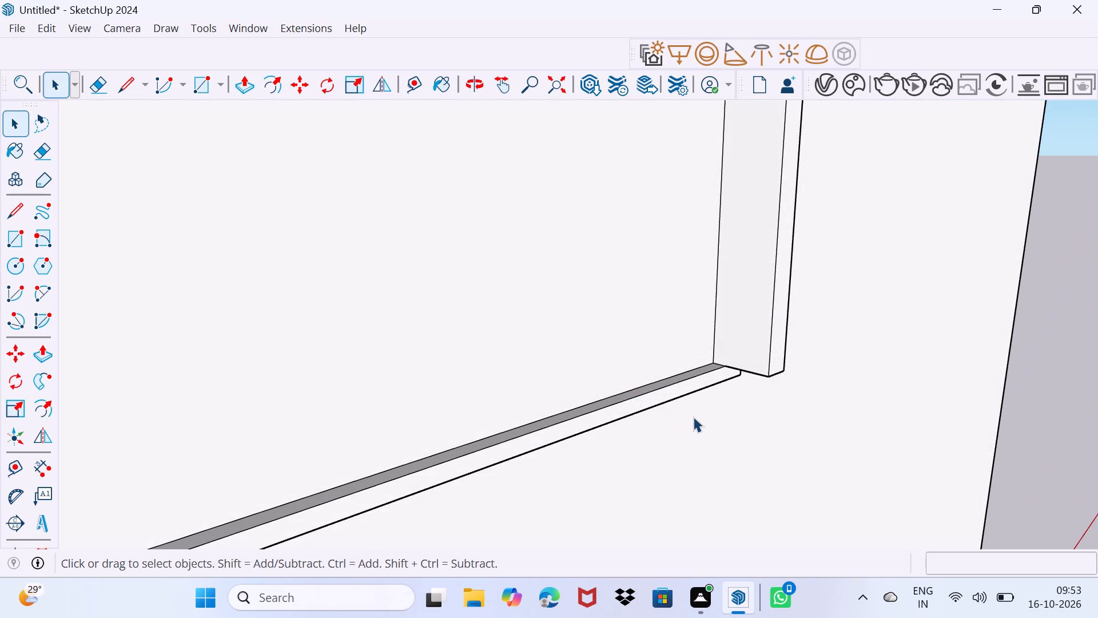
pyautogui.click(675, 397)
pyautogui.scroll(2, 689, 386)
pyautogui.moveTo(687, 388); pyautogui.dragTo(706, 369)
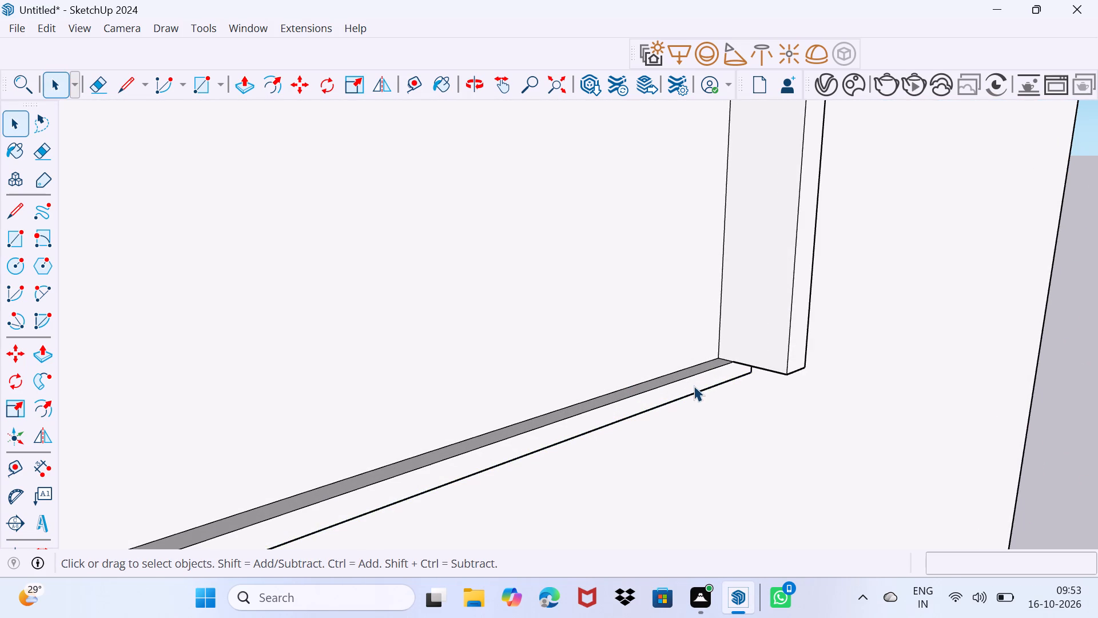
pyautogui.scroll(3, 694, 386)
pyautogui.click(690, 385)
pyautogui.moveTo(726, 378); pyautogui.dragTo(582, 352, button='middle')
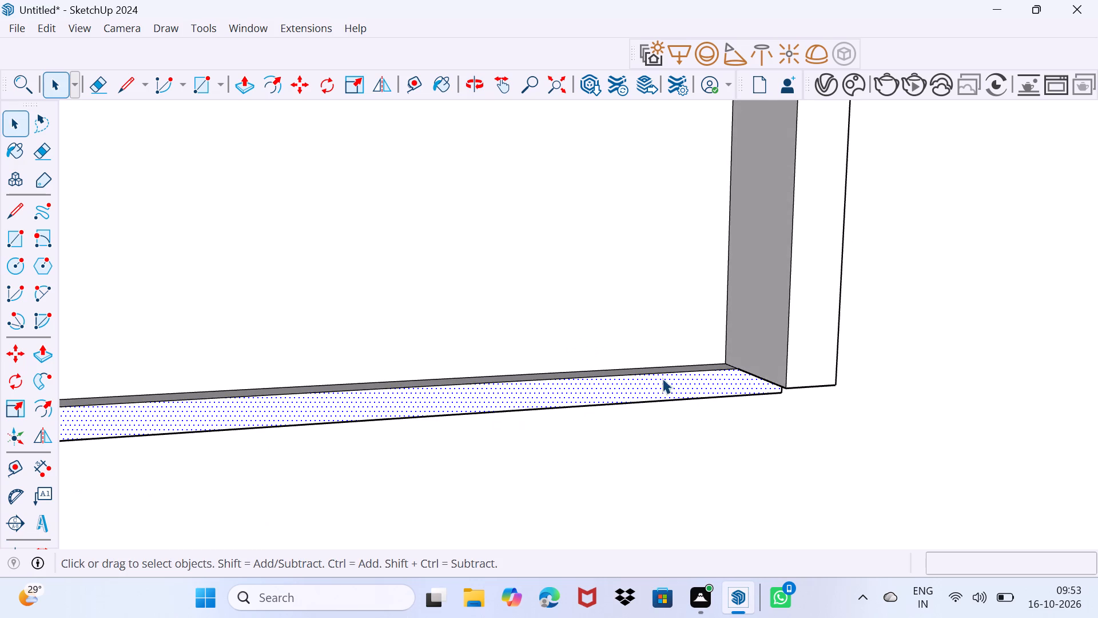
pyautogui.press('p')
pyautogui.click(666, 378)
pyautogui.moveTo(738, 386); pyautogui.dragTo(803, 393)
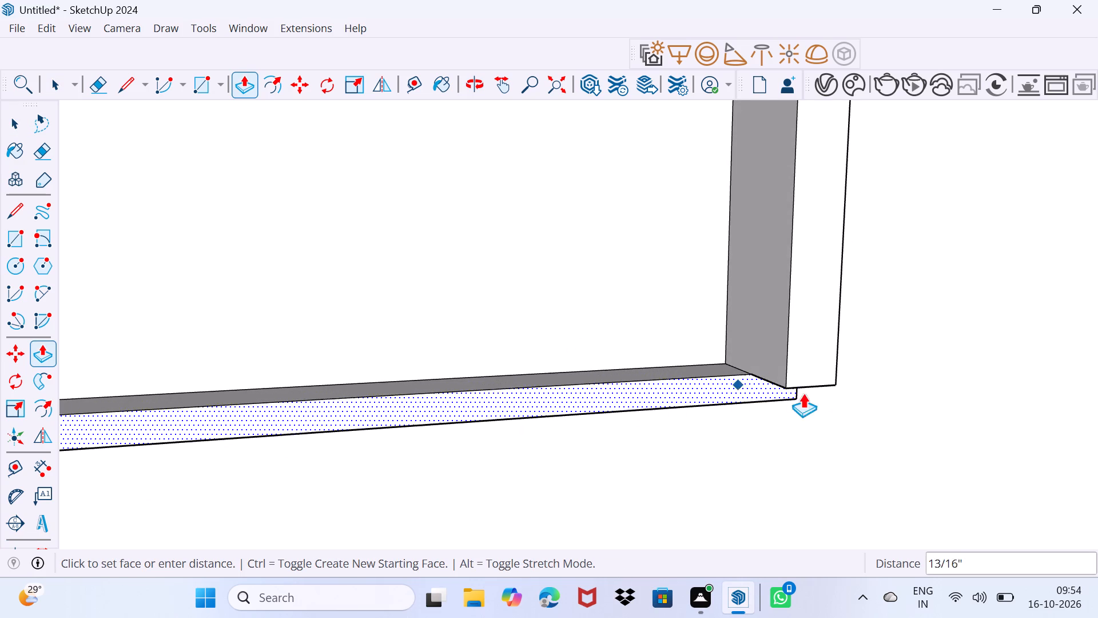
pyautogui.moveTo(803, 393); pyautogui.dragTo(791, 373)
pyautogui.click(791, 373)
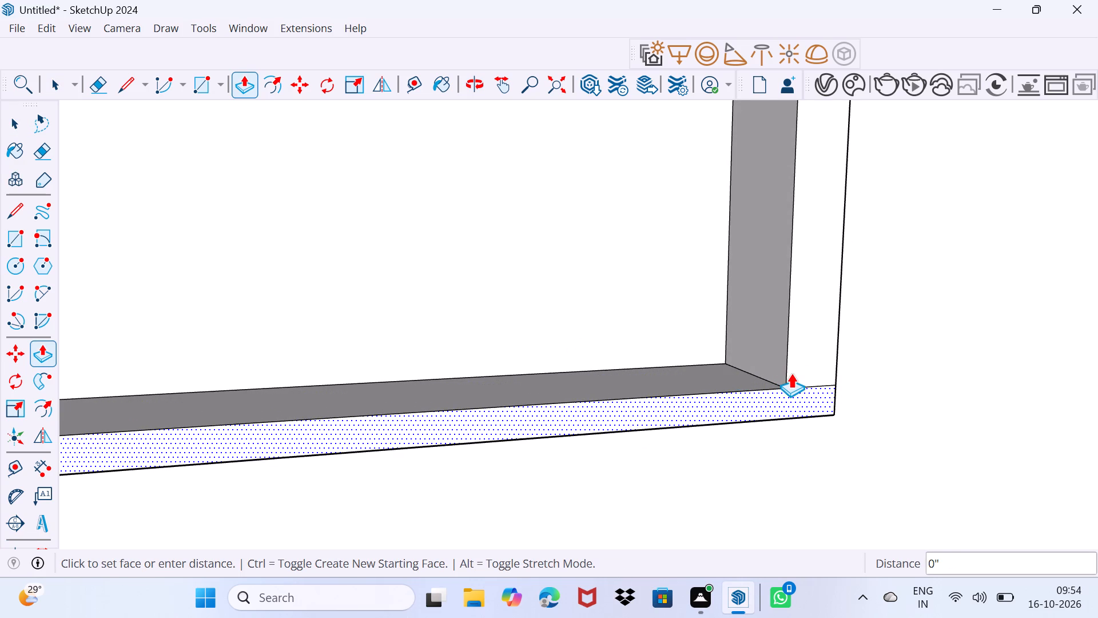
pyautogui.press('space')
pyautogui.moveTo(657, 399); pyautogui.dragTo(689, 367)
# Push/Pull the post's inner side face about 1' 2" toward the recessed corner to widen the post.
pyautogui.scroll(-20, 691, 346)
pyautogui.scroll(-2, 691, 346)
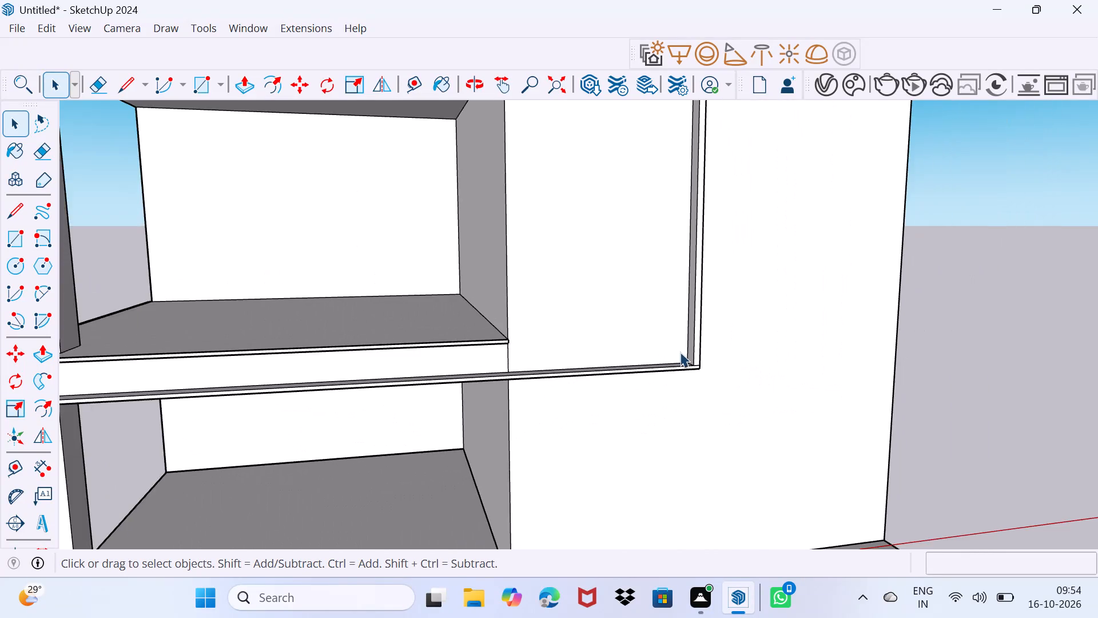
pyautogui.scroll(8, 681, 342)
pyautogui.moveTo(681, 334); pyautogui.dragTo(817, 342, button='middle')
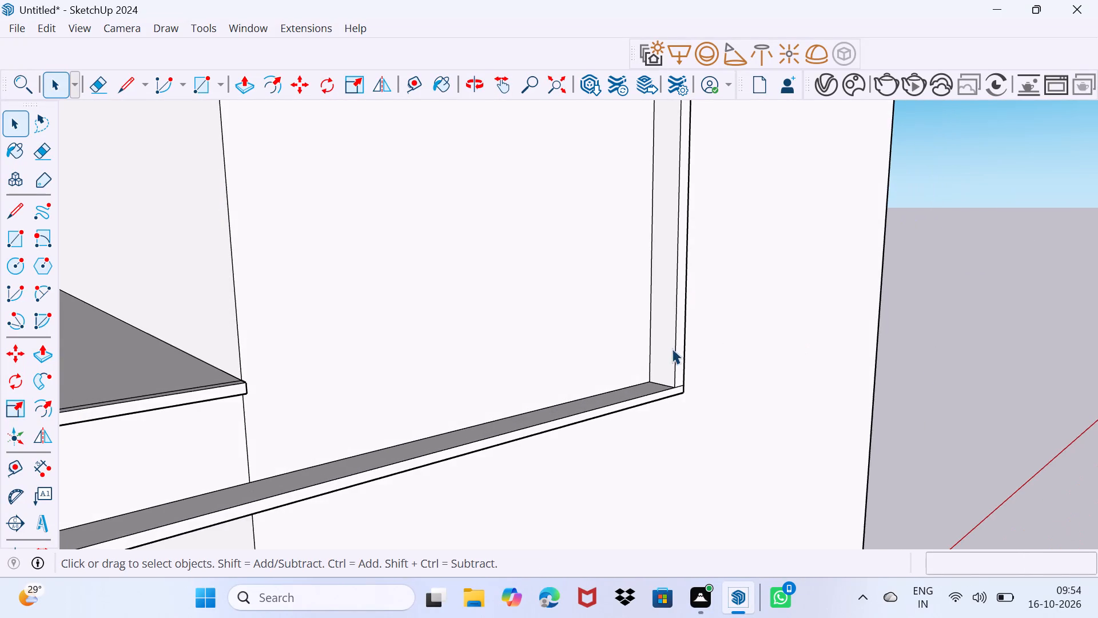
pyautogui.scroll(3, 669, 347)
pyautogui.click(667, 342)
pyautogui.press('p')
pyautogui.click(667, 342)
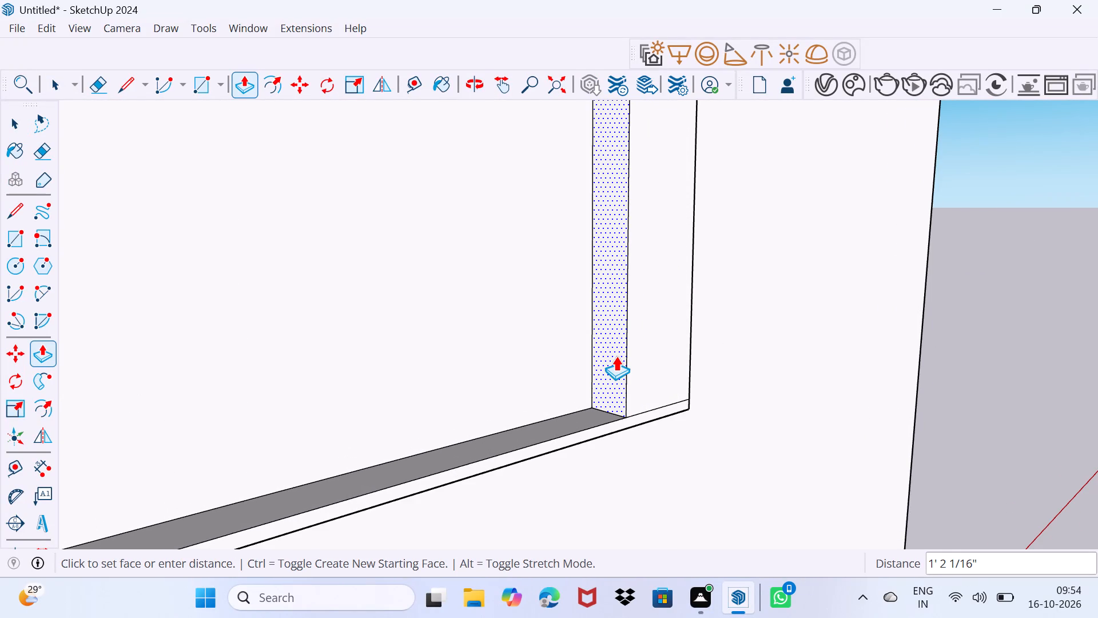
pyautogui.click(616, 356)
pyautogui.press('space')
pyautogui.moveTo(504, 386); pyautogui.dragTo(528, 364)
# Draw a rectangle about 11 1/2" high across the full width of the post's inner side face at its top.
pyautogui.scroll(-7, 518, 363)
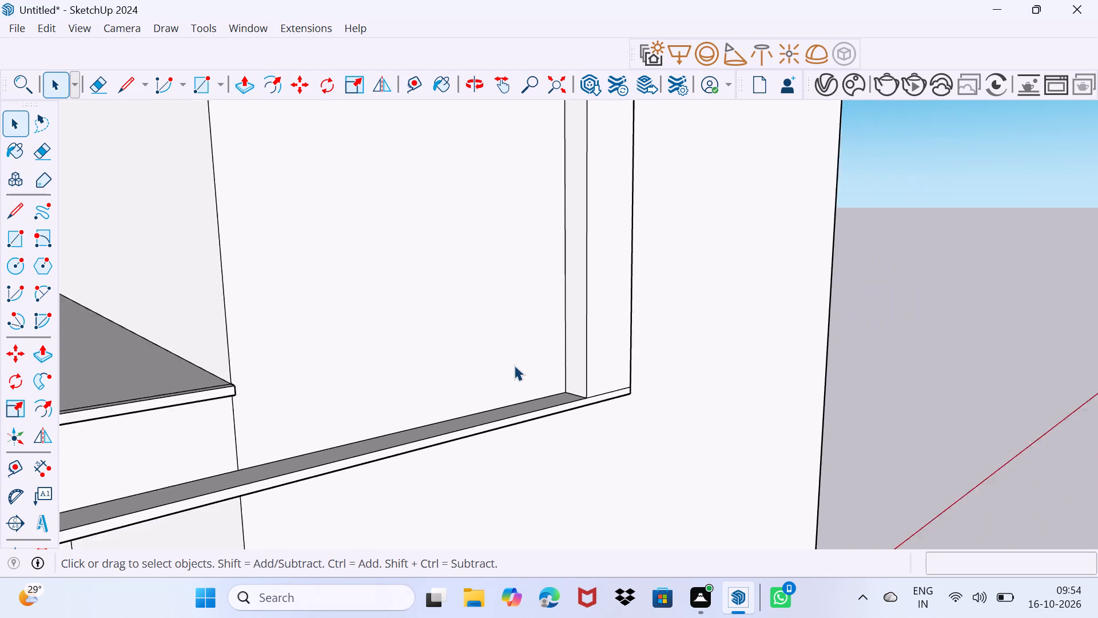
pyautogui.scroll(-14, 514, 365)
pyautogui.scroll(4, 511, 307)
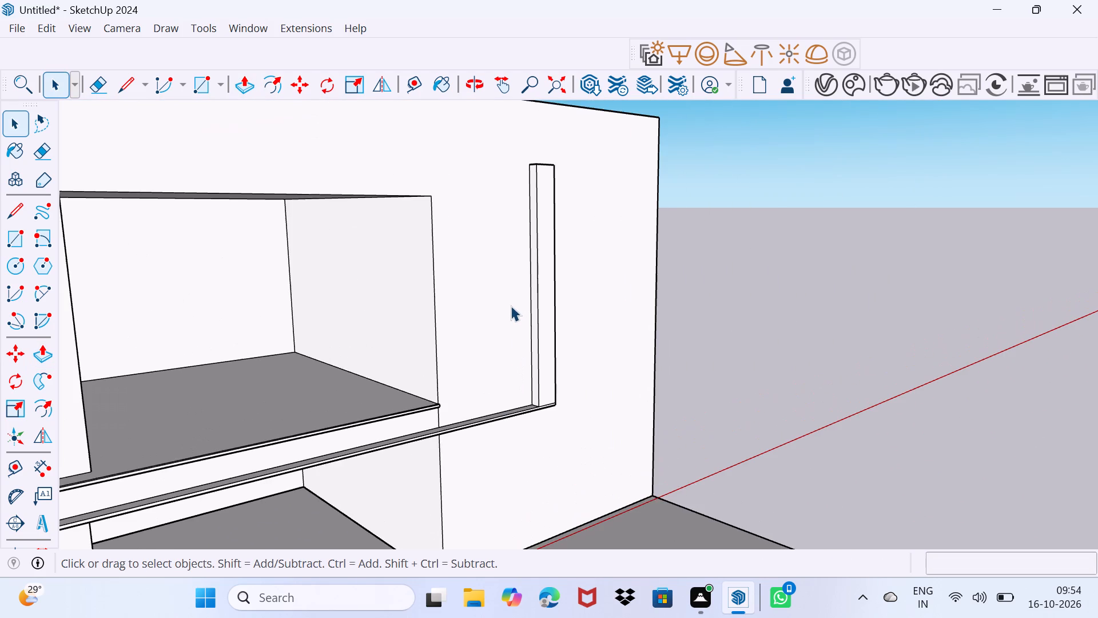
pyautogui.moveTo(512, 304); pyautogui.dragTo(524, 430, button='middle')
pyautogui.moveTo(523, 393); pyautogui.dragTo(613, 405, button='middle')
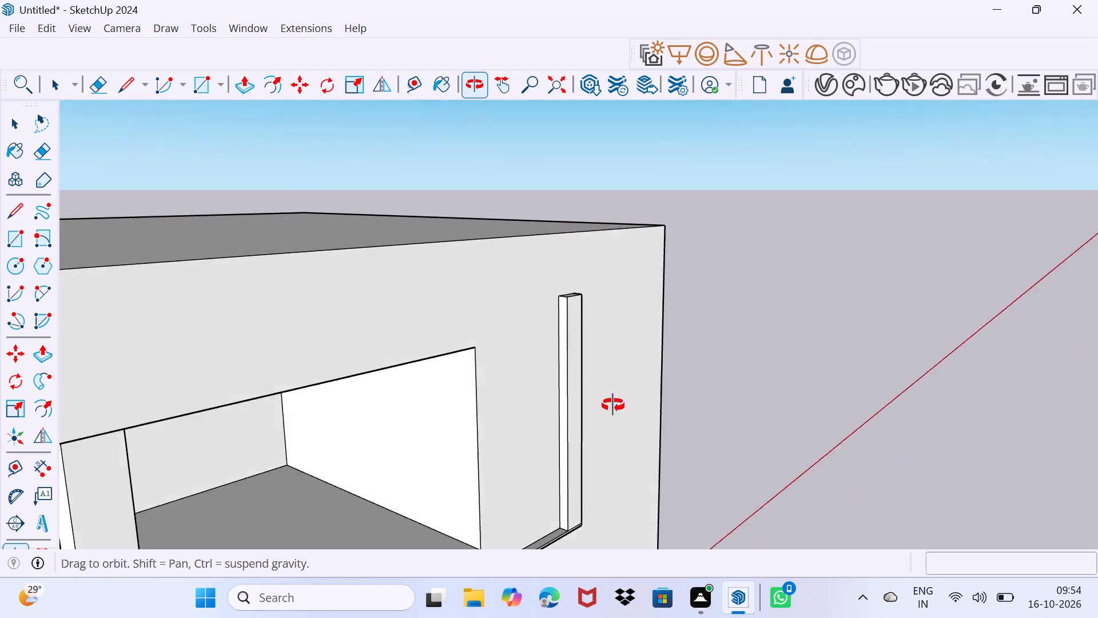
pyautogui.moveTo(613, 405); pyautogui.dragTo(620, 404, button='middle')
pyautogui.scroll(5, 579, 339)
pyautogui.moveTo(574, 323); pyautogui.dragTo(619, 329, button='middle')
pyautogui.scroll(2, 619, 329)
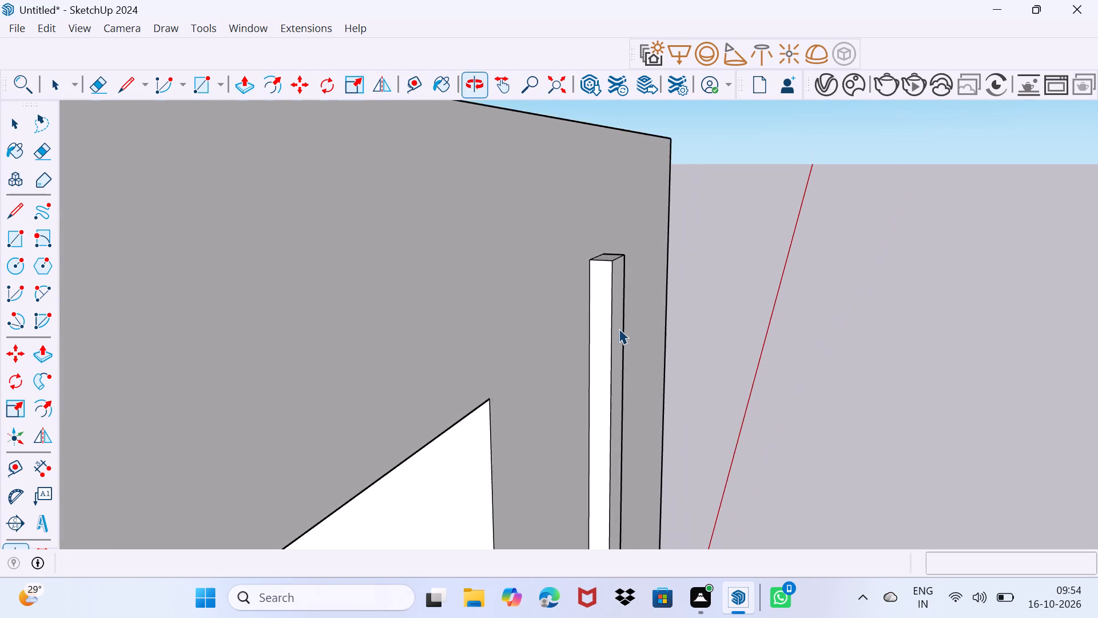
pyautogui.scroll(5, 607, 325)
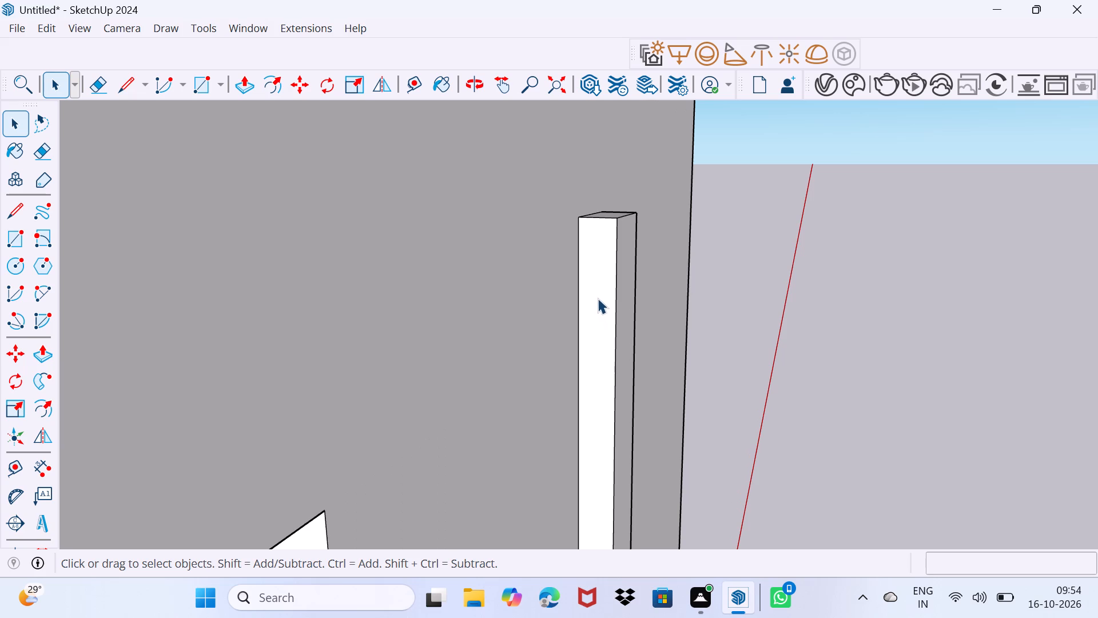
pyautogui.press('r')
pyautogui.click(583, 220)
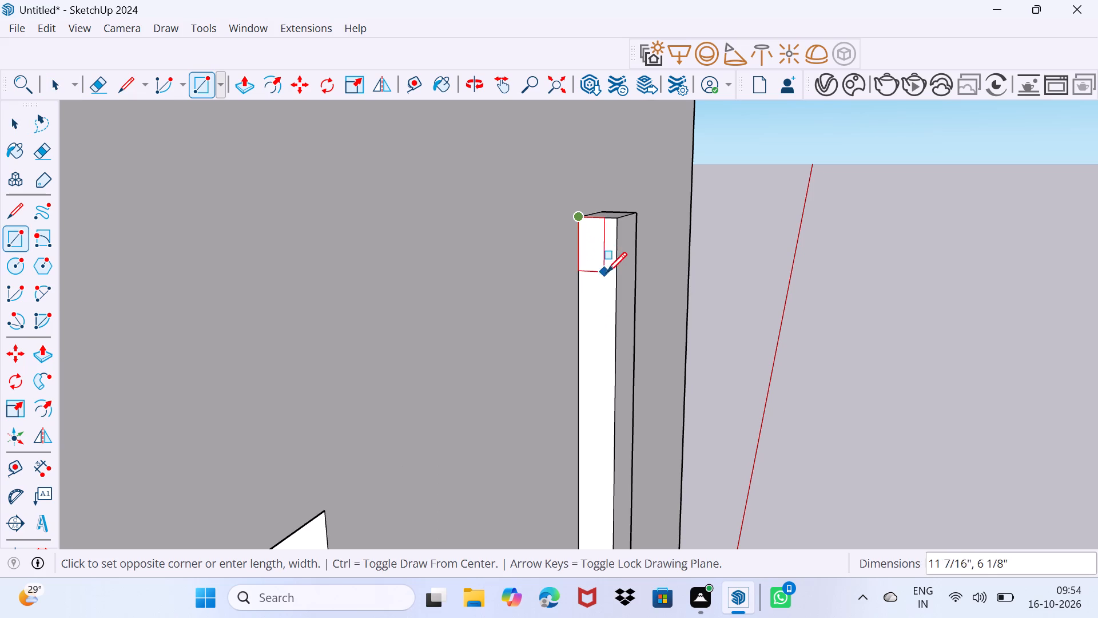
pyautogui.click(616, 274)
pyautogui.press('space')
# Push/Pull the small rectangle at the top of the post about 27' 4" along the front wall to the building's recessed corner.
pyautogui.write('p')
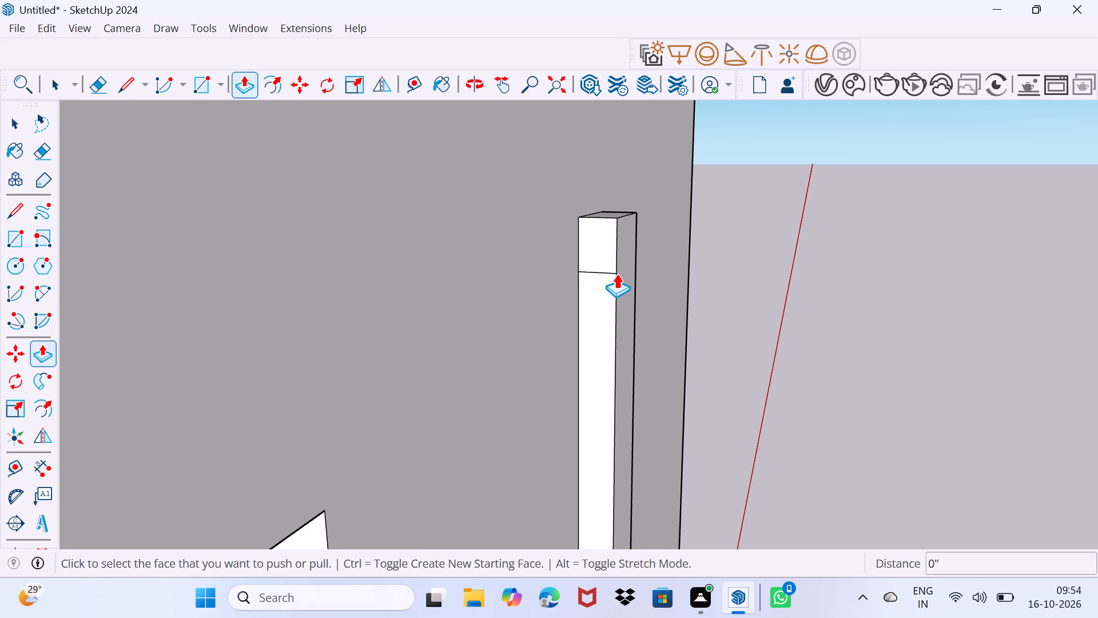
pyautogui.click(604, 255)
pyautogui.scroll(-11, 327, 363)
pyautogui.moveTo(323, 367); pyautogui.dragTo(380, 356, button='middle')
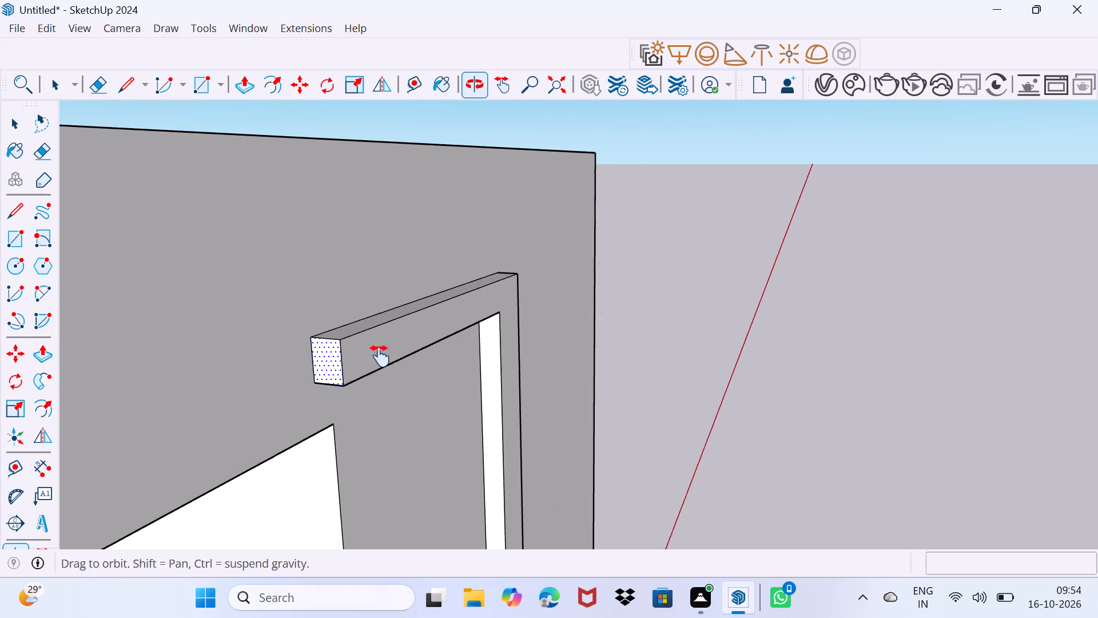
pyautogui.moveTo(380, 356); pyautogui.dragTo(674, 226, button='middle')
pyautogui.scroll(-15, 530, 292)
pyautogui.middleClick(502, 314)
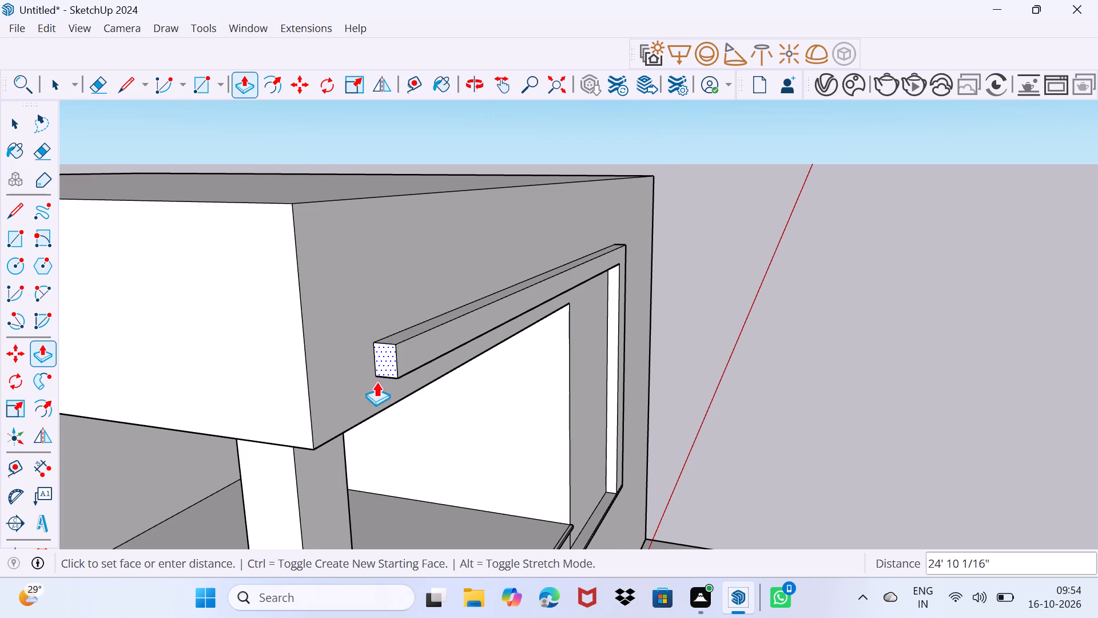
pyautogui.click(318, 414)
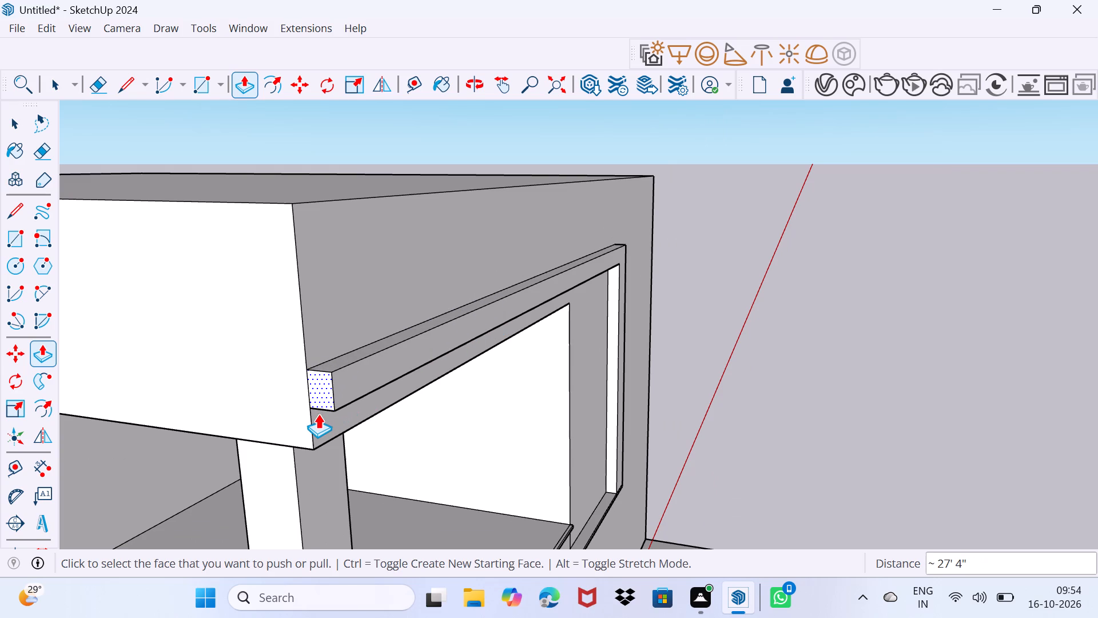
# Erase the leftover edge on the front wall between the end of the upper floor slab's edge and the lower band.
pyautogui.moveTo(332, 441); pyautogui.dragTo(292, 369, button='middle')
pyautogui.scroll(2, 399, 449)
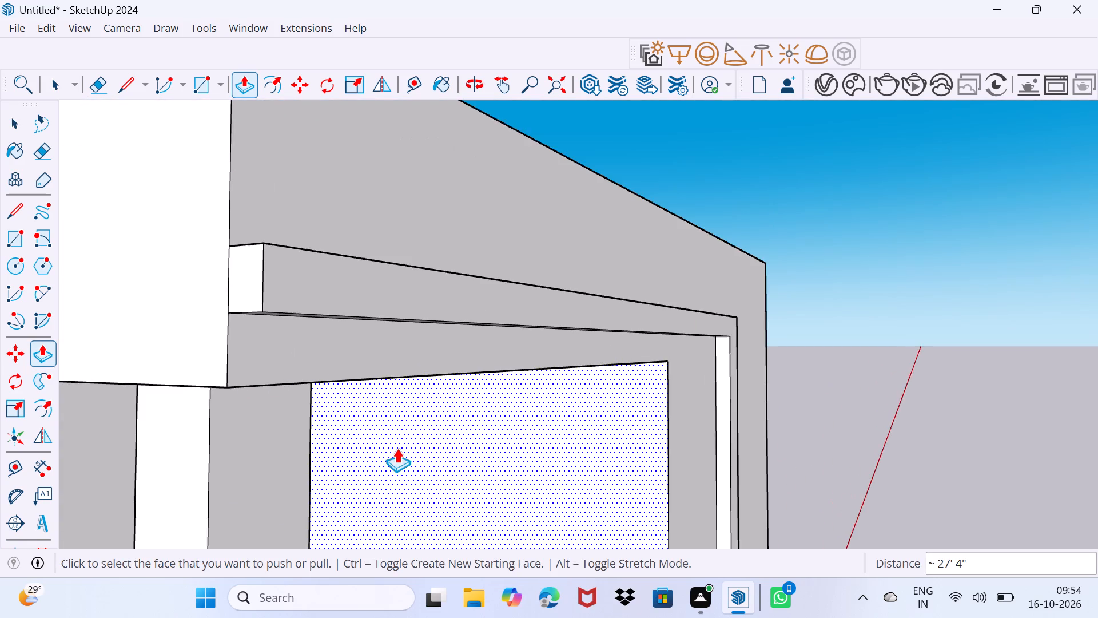
pyautogui.moveTo(398, 453); pyautogui.dragTo(458, 411, button='middle')
pyautogui.press('space')
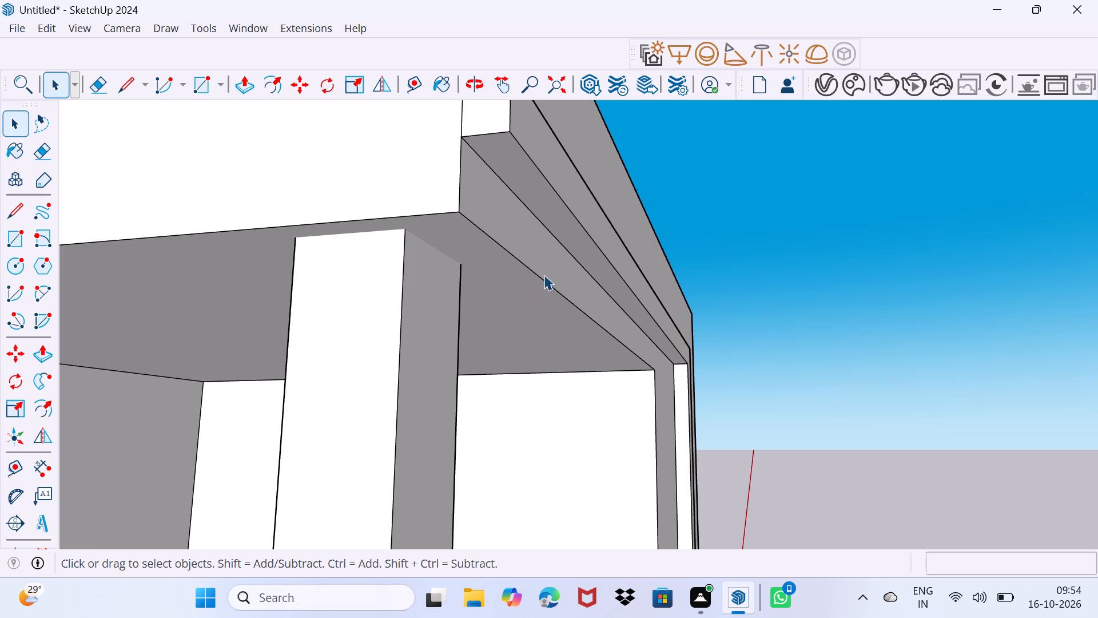
pyautogui.moveTo(563, 251); pyautogui.dragTo(453, 308, button='middle')
pyautogui.scroll(-2, 453, 308)
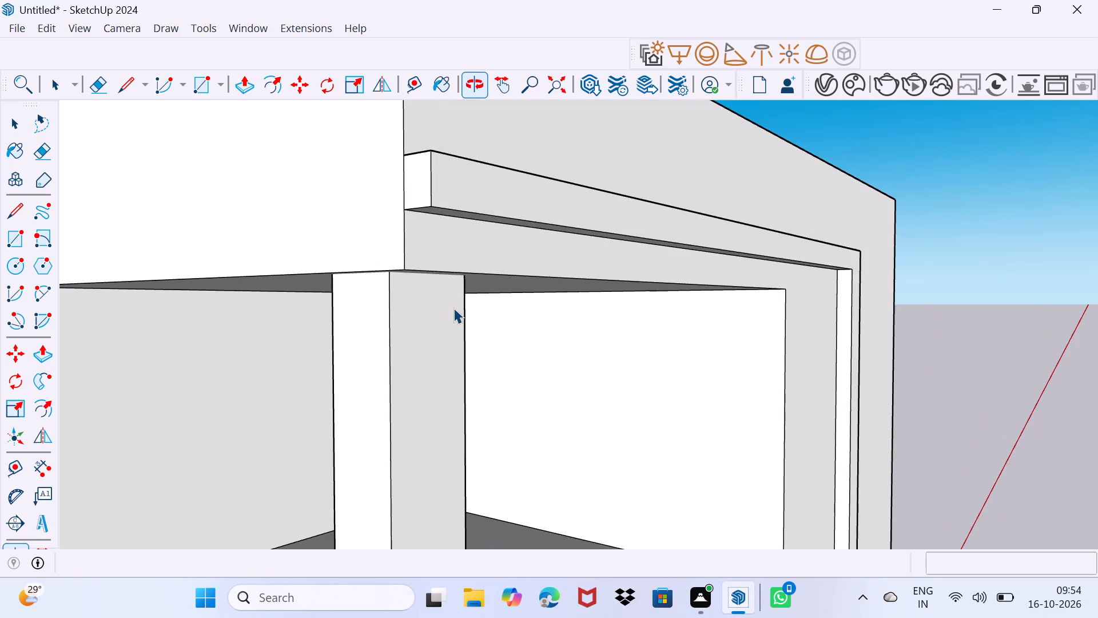
pyautogui.scroll(-13, 453, 308)
pyautogui.scroll(4, 616, 463)
pyautogui.scroll(18, 585, 451)
pyautogui.press('e')
pyautogui.moveTo(602, 418); pyautogui.dragTo(545, 446)
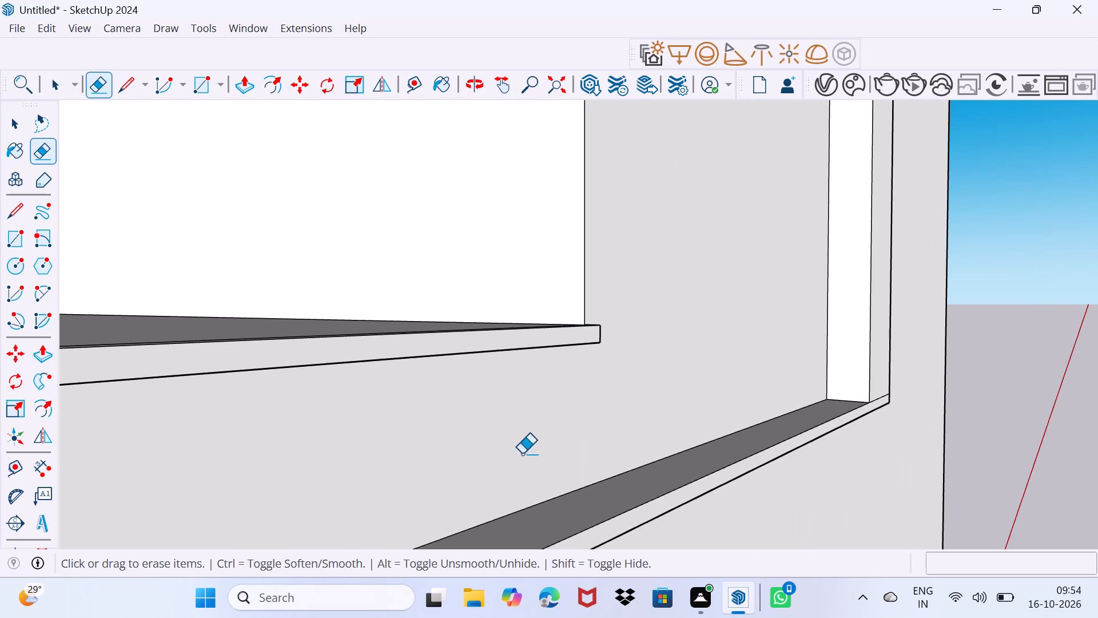
# Draw a window rectangle about 4' 3" wide by 9' 9" high on the wall between the upper opening and the frame's post.
pyautogui.scroll(-9, 581, 433)
pyautogui.moveTo(579, 415); pyautogui.dragTo(492, 442, button='middle')
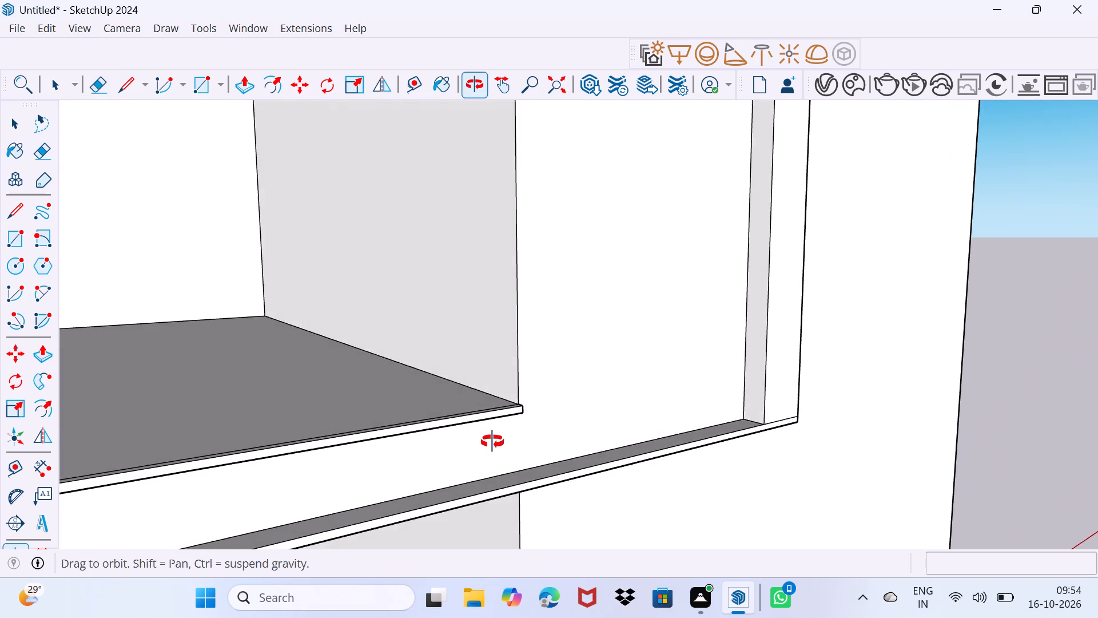
pyautogui.moveTo(492, 442); pyautogui.dragTo(488, 442, button='middle')
pyautogui.scroll(-3, 488, 442)
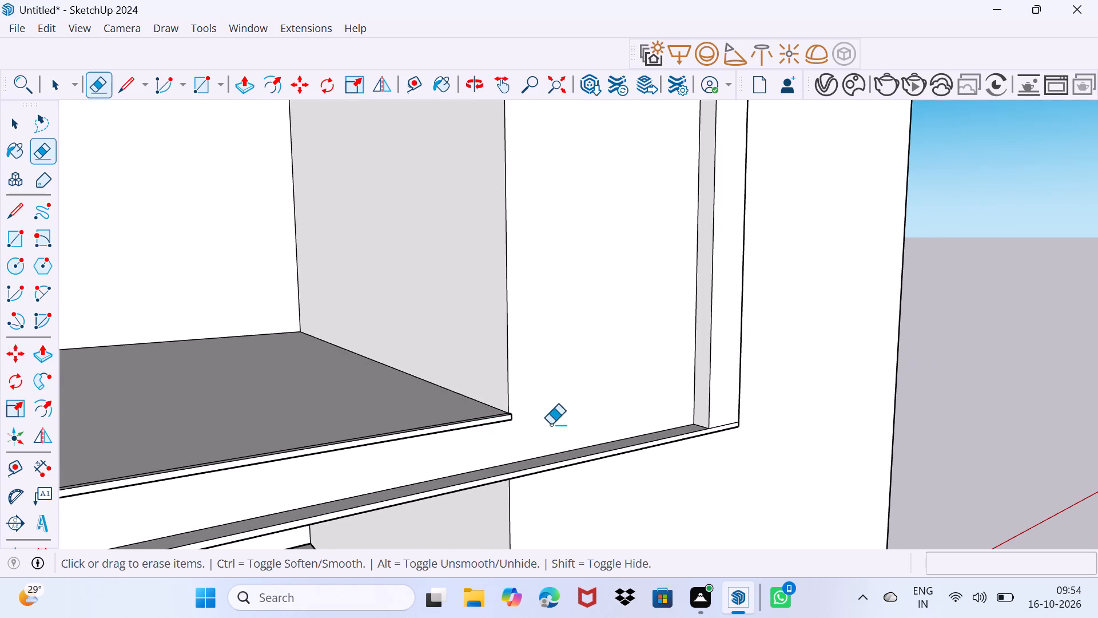
pyautogui.moveTo(577, 411); pyautogui.dragTo(424, 433, button='middle')
pyautogui.scroll(-4, 508, 393)
pyautogui.keyDown('shift'); pyautogui.moveTo(529, 407); pyautogui.dragTo(530, 550, button='middle'); pyautogui.keyUp('shift')
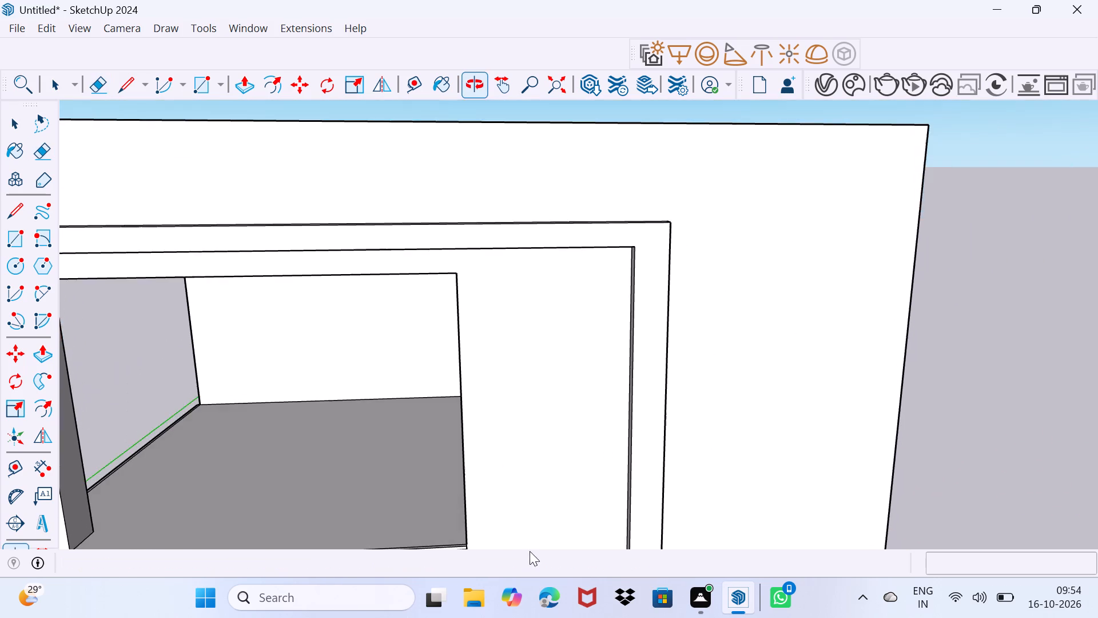
pyautogui.moveTo(533, 530); pyautogui.dragTo(558, 480, button='middle')
pyautogui.press('r')
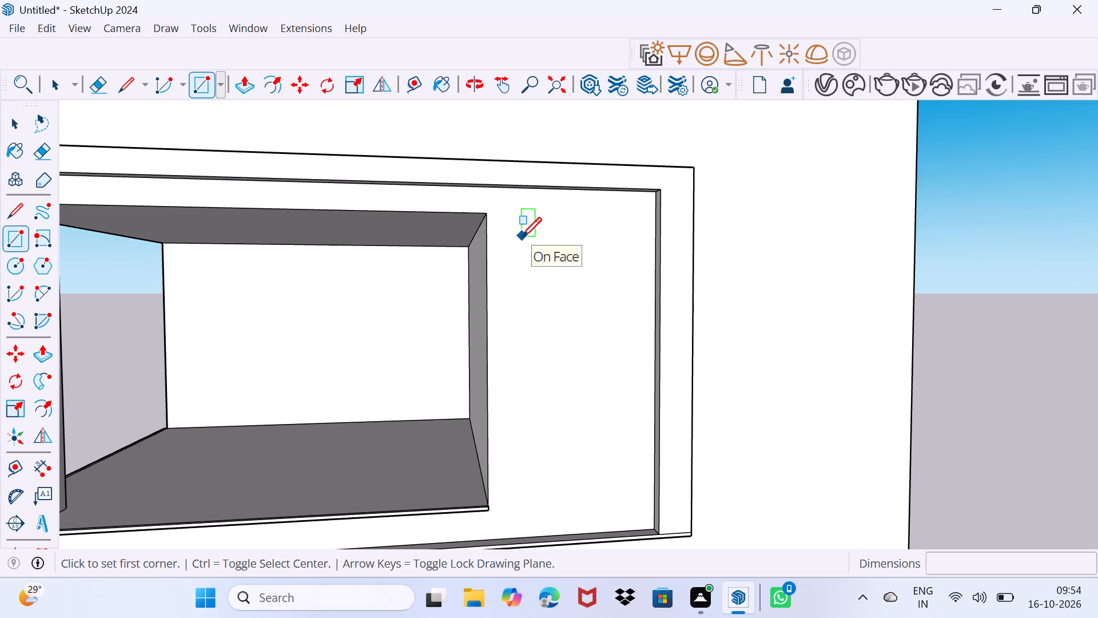
pyautogui.click(526, 237)
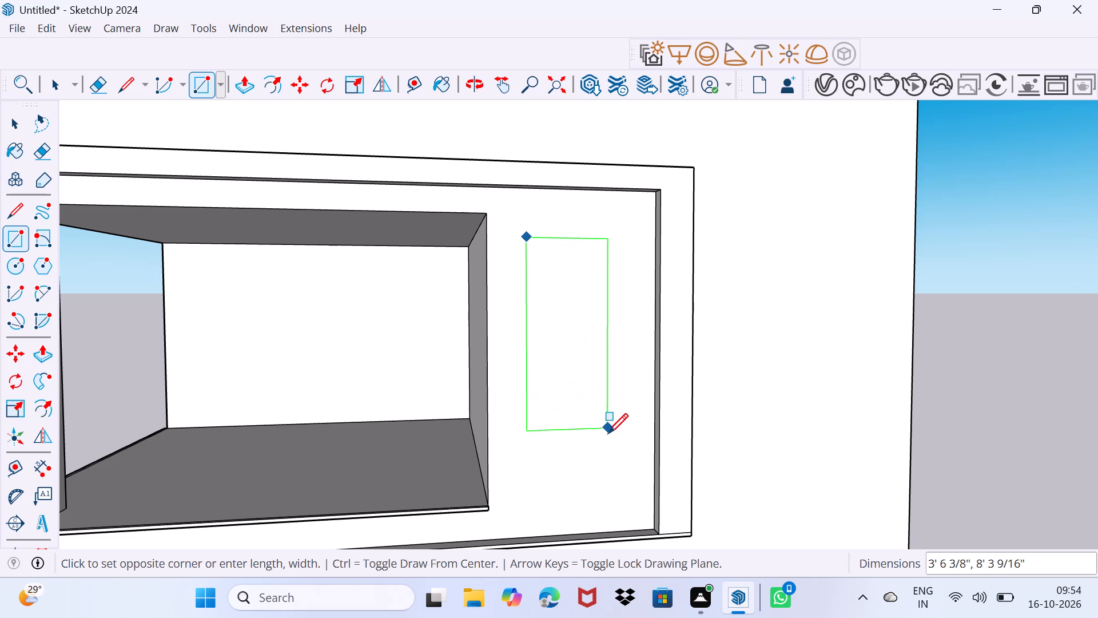
pyautogui.click(623, 461)
# Push/Pull the window rectangle inward a little over 2' to form a recess in the wall.
pyautogui.press('space')
pyautogui.click(563, 392)
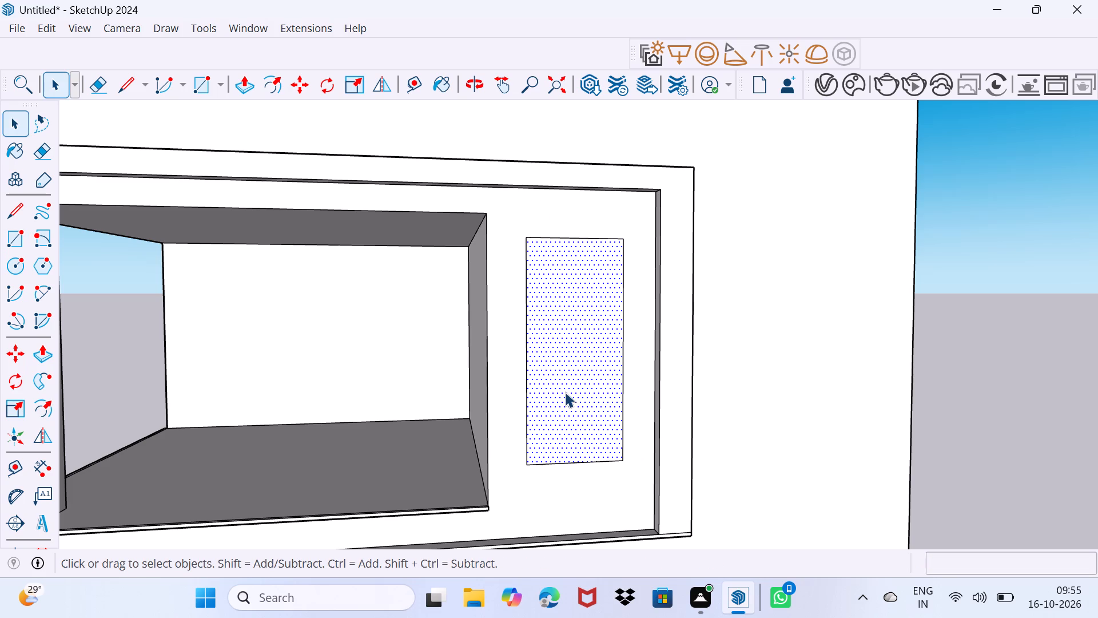
pyautogui.press('p')
pyautogui.click(565, 392)
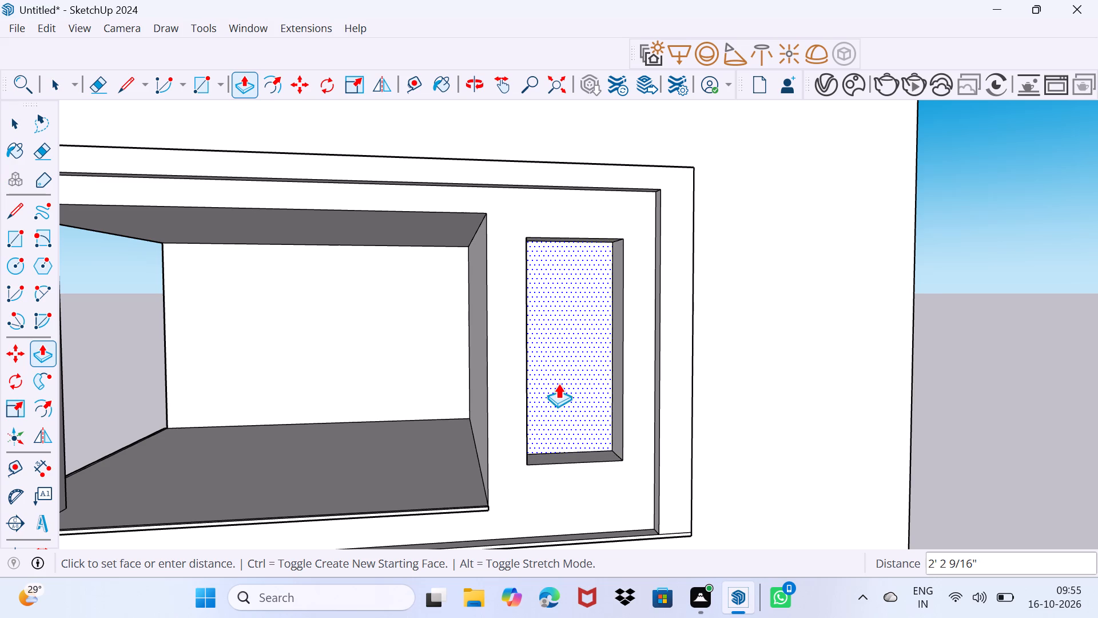
pyautogui.click(557, 380)
pyautogui.press('space')
pyautogui.moveTo(568, 469); pyautogui.dragTo(583, 427)
# Push/Pull the top face of the frame's bottom band upward about 4" to thicken the band.
pyautogui.scroll(-2, 566, 420)
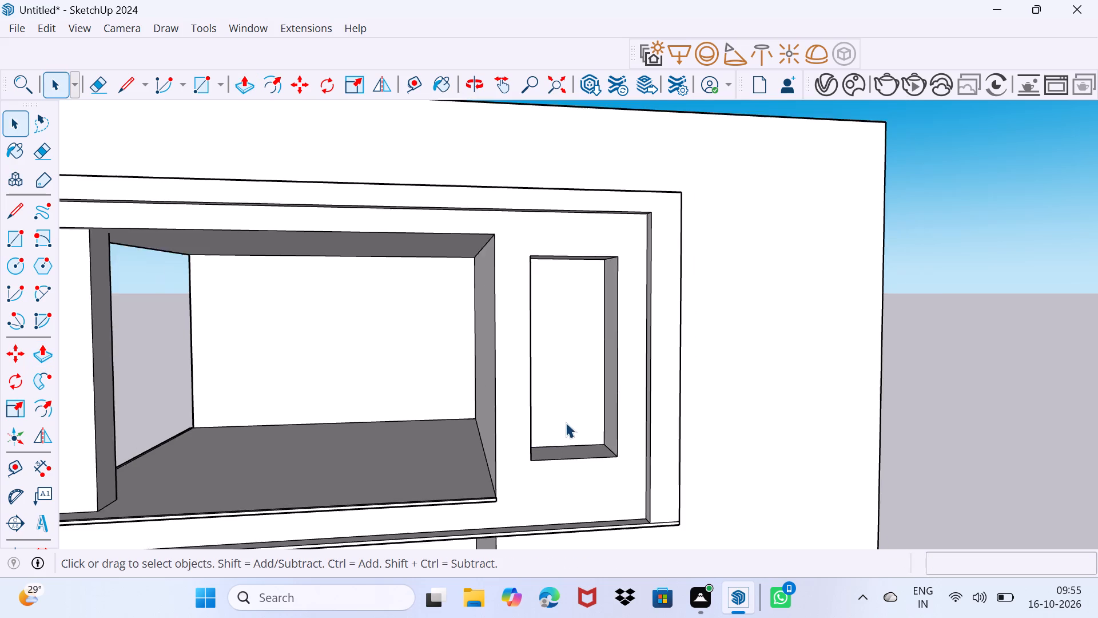
pyautogui.scroll(-8, 566, 422)
pyautogui.scroll(1, 519, 468)
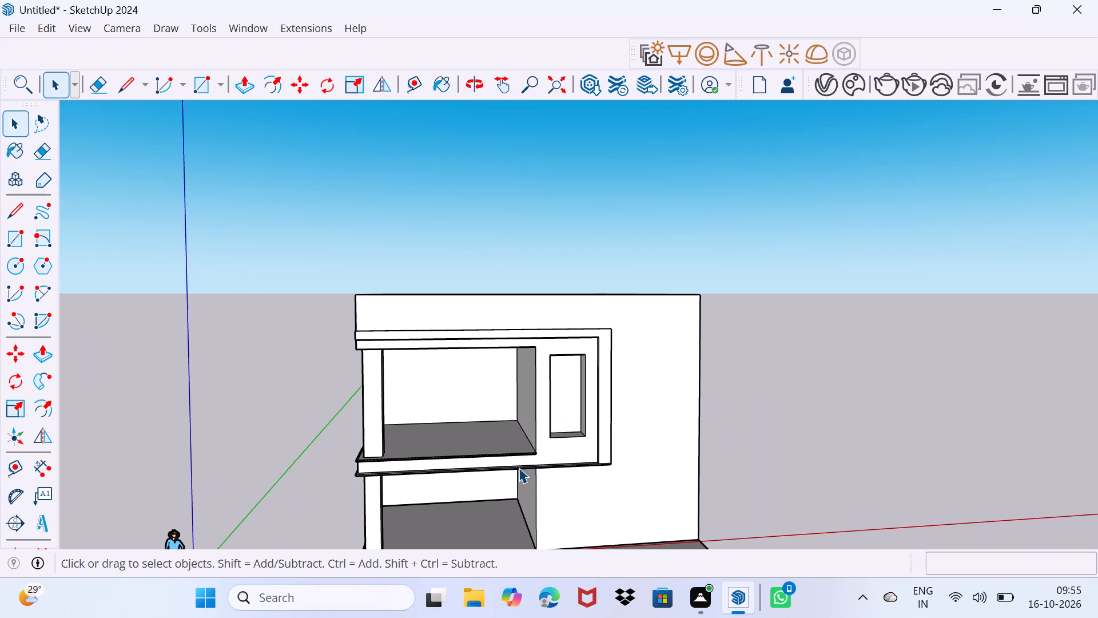
pyautogui.scroll(7, 519, 468)
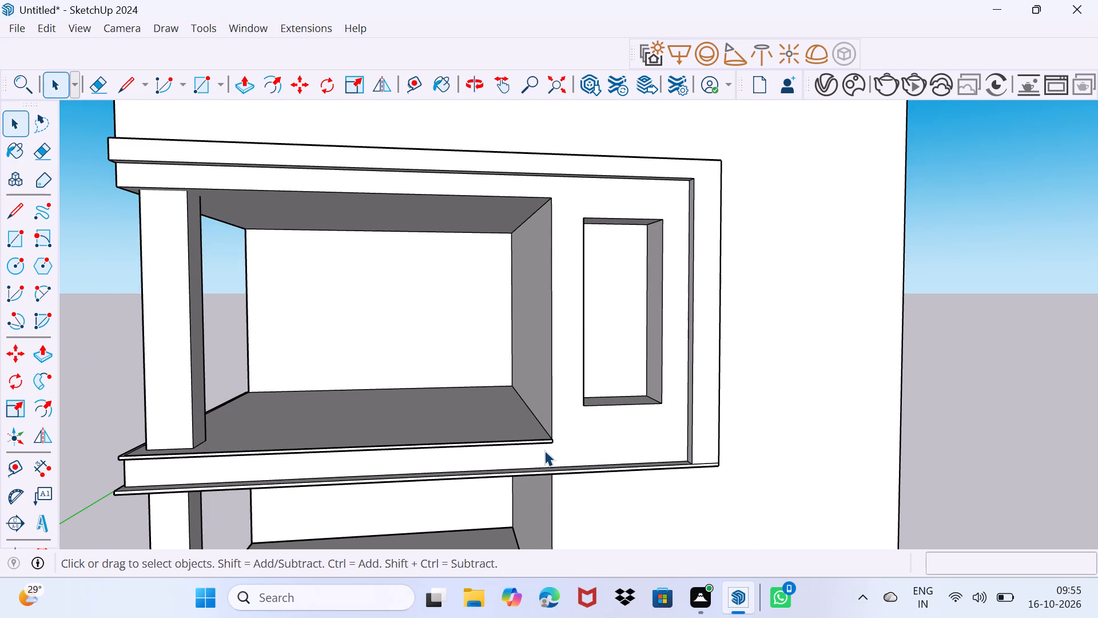
pyautogui.keyDown('shift'); pyautogui.moveTo(556, 453); pyautogui.dragTo(556, 422, button='middle'); pyautogui.keyUp('shift')
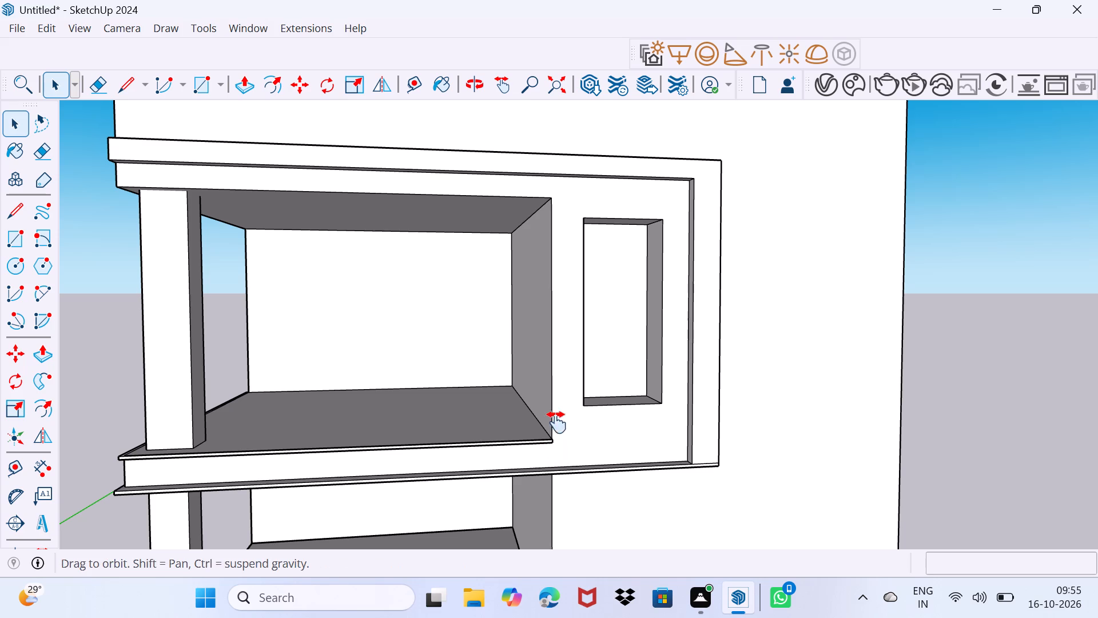
pyautogui.keyDown('shift'); pyautogui.moveTo(556, 422); pyautogui.dragTo(545, 369, button='middle'); pyautogui.keyUp('shift')
pyautogui.scroll(4, 541, 386)
pyautogui.moveTo(567, 377); pyautogui.dragTo(579, 435, button='middle')
pyautogui.click(621, 429)
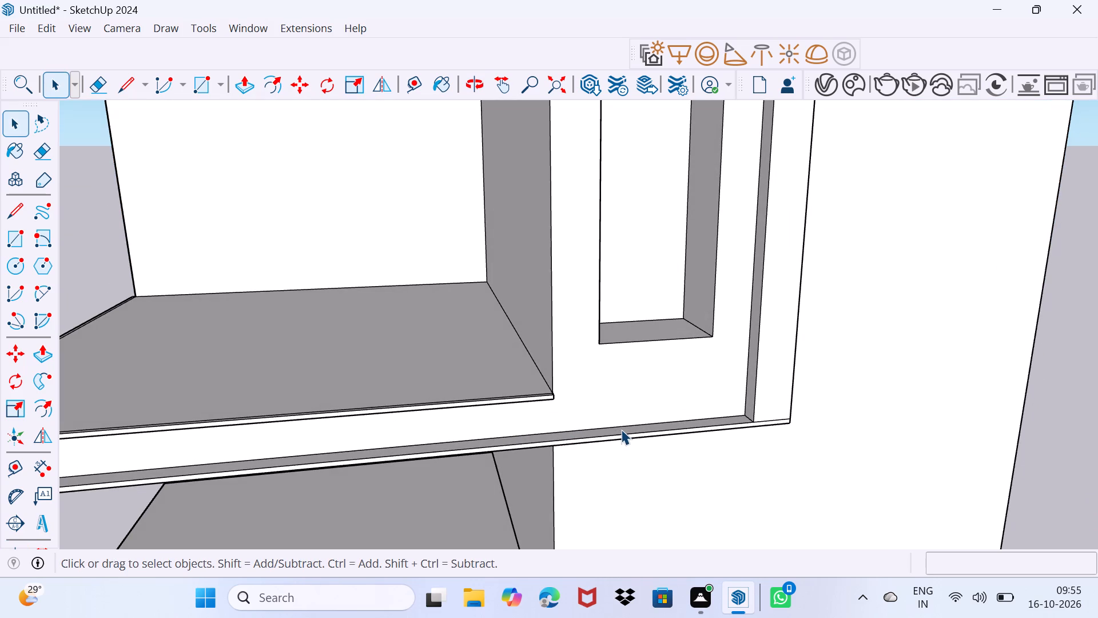
pyautogui.click(622, 436)
pyautogui.scroll(5, 624, 429)
pyautogui.click(627, 433)
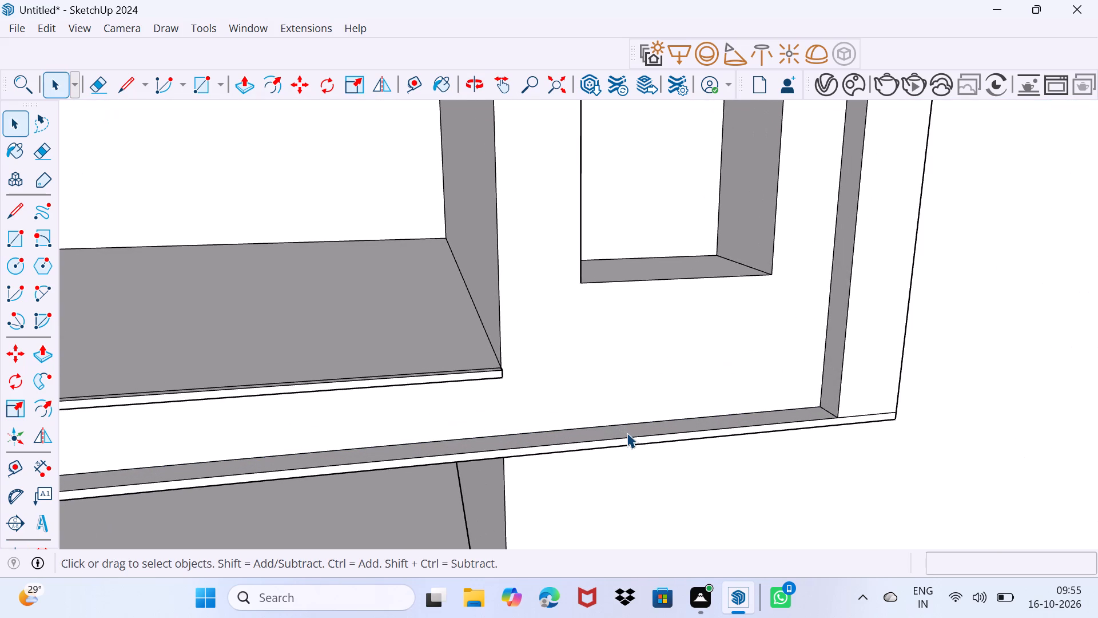
pyautogui.press('p')
pyautogui.click(627, 433)
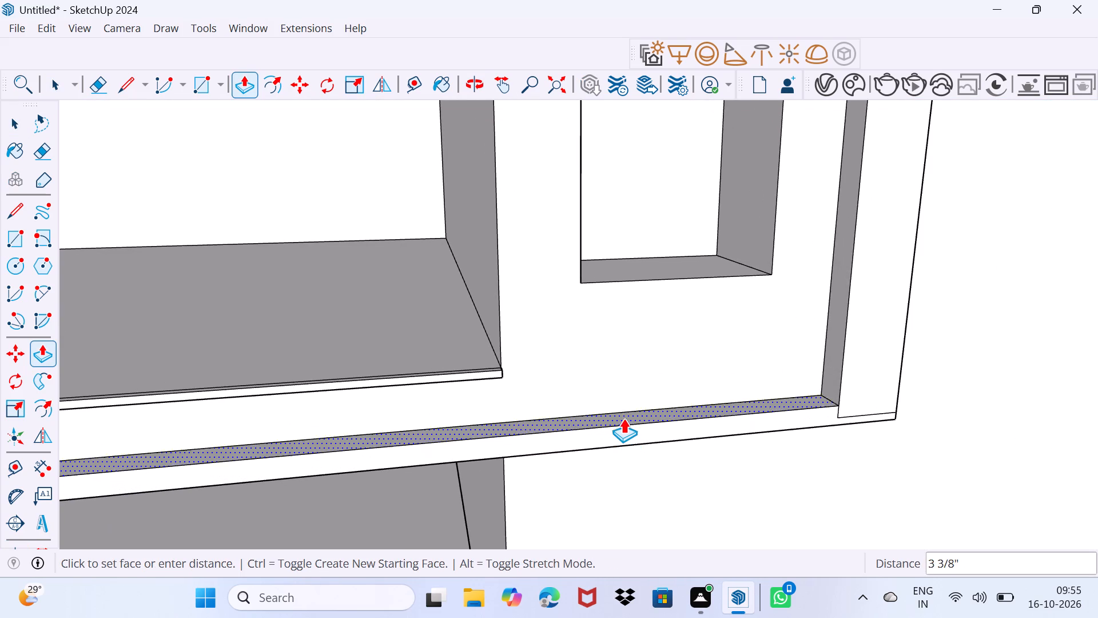
pyautogui.click(623, 415)
pyautogui.press('space')
pyautogui.moveTo(626, 428); pyautogui.dragTo(692, 366)
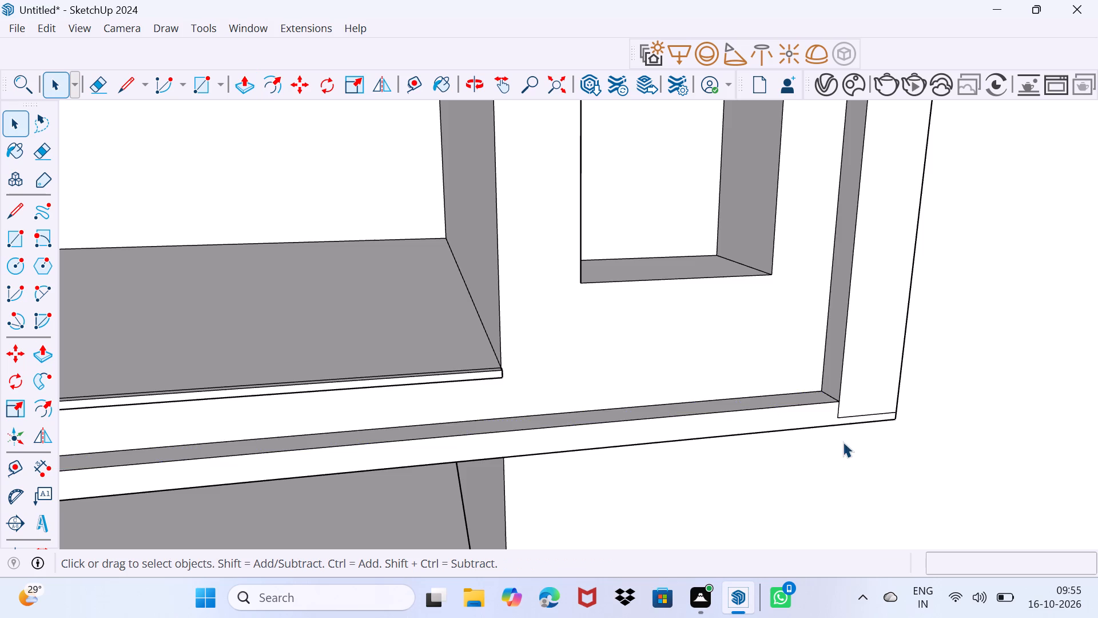
# Erase the leftover seam lines on the frame's front face where the bottom band meets the post.
pyautogui.scroll(9, 843, 438)
pyautogui.press('e')
pyautogui.moveTo(831, 396); pyautogui.dragTo(815, 399)
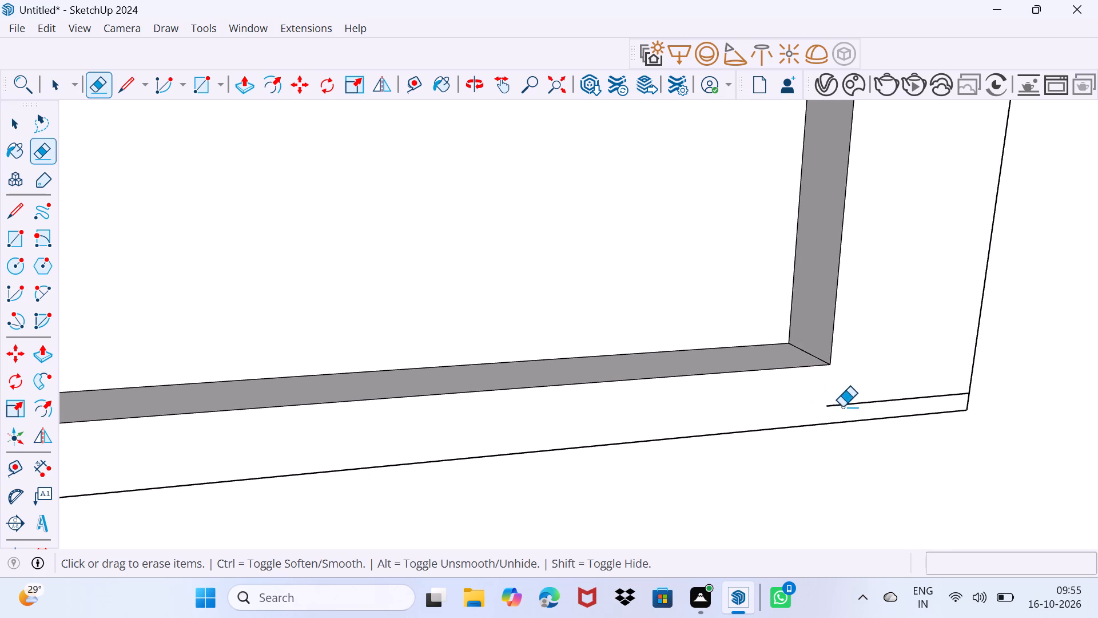
pyautogui.moveTo(843, 406); pyautogui.dragTo(845, 401)
# Examine the projecting frame, window recess, columns and balcony bands from the front and from above.
pyautogui.scroll(-20, 846, 397)
pyautogui.scroll(-4, 846, 397)
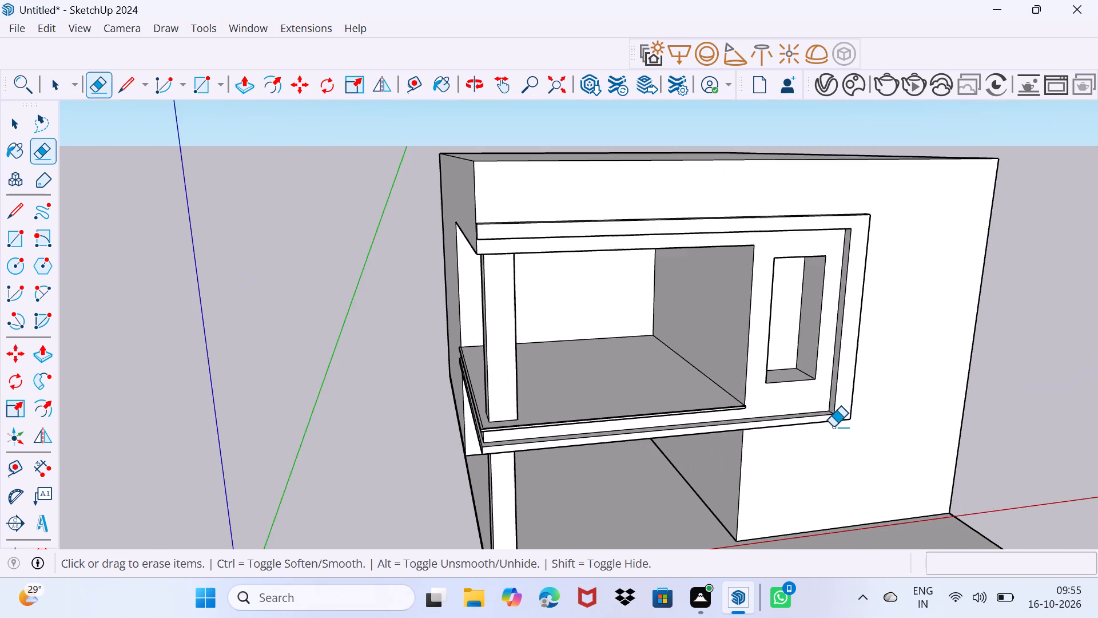
pyautogui.moveTo(811, 470); pyautogui.dragTo(765, 423, button='middle')
pyautogui.scroll(3, 738, 439)
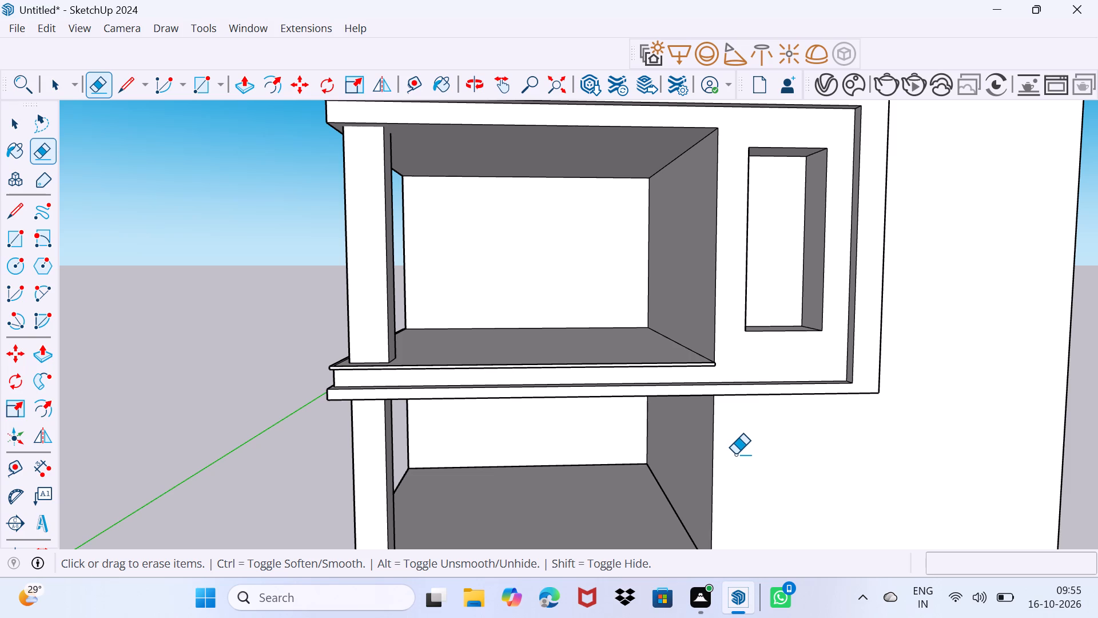
pyautogui.scroll(-4, 729, 465)
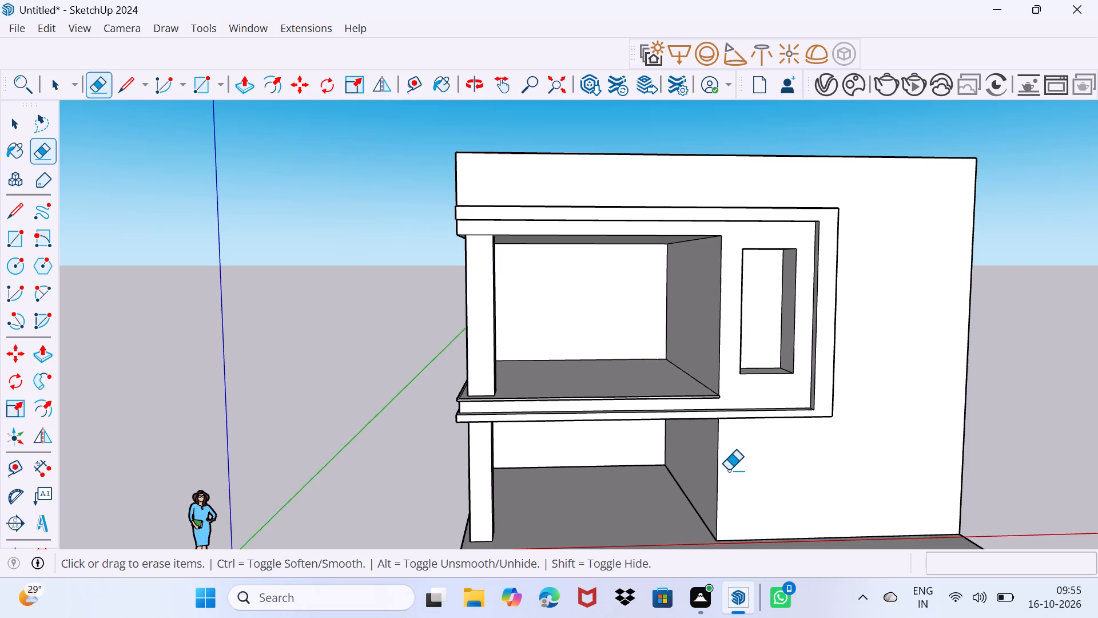
pyautogui.keyDown('shift'); pyautogui.moveTo(729, 470); pyautogui.dragTo(730, 430, button='middle'); pyautogui.keyUp('shift')
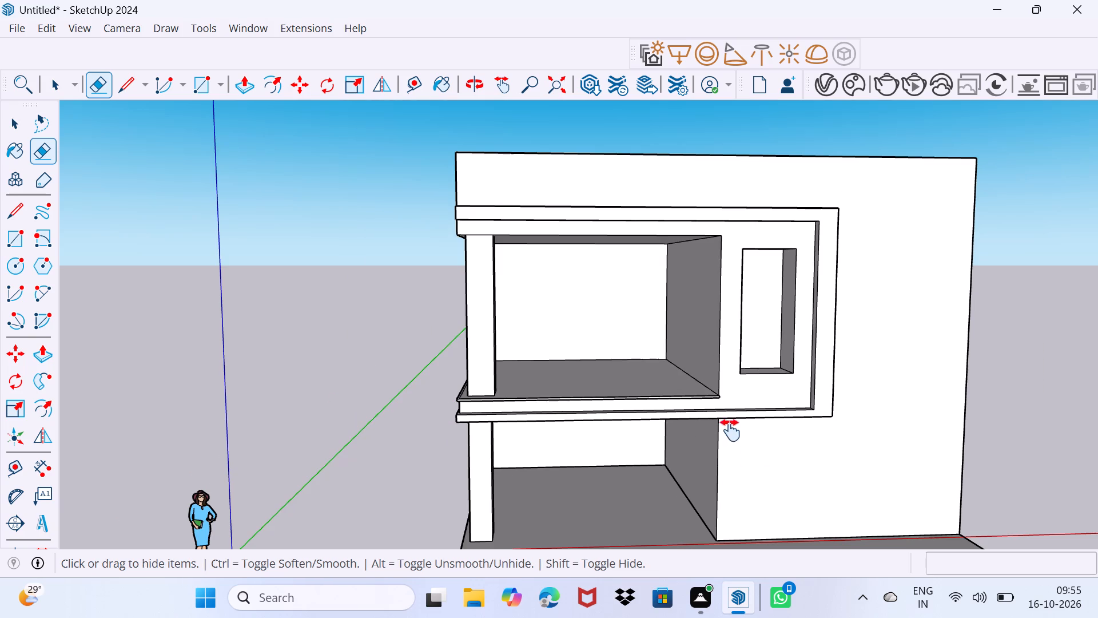
pyautogui.keyDown('shift'); pyautogui.moveTo(730, 430); pyautogui.dragTo(725, 358, button='middle'); pyautogui.keyUp('shift')
pyautogui.press('space')
pyautogui.scroll(4, 580, 456)
pyautogui.moveTo(628, 395); pyautogui.dragTo(658, 540, button='middle')
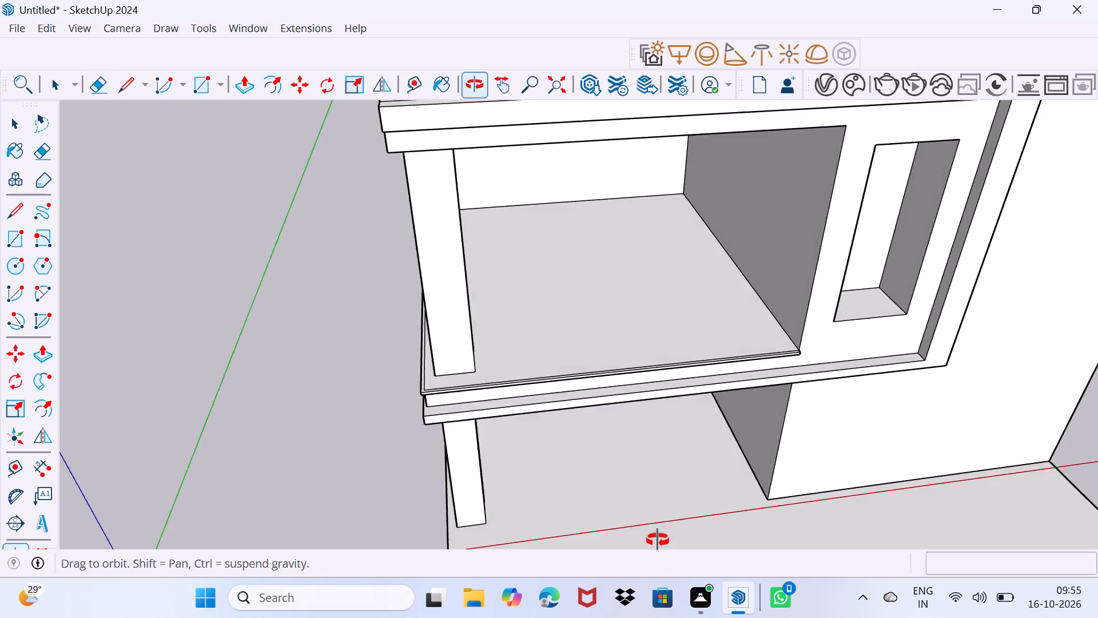
pyautogui.moveTo(658, 540); pyautogui.dragTo(658, 538, button='middle')
# Push/Pull the building's roof face down about 3' to just above the frame's top band.
pyautogui.scroll(-4, 658, 524)
pyautogui.moveTo(657, 429); pyautogui.dragTo(663, 554, button='middle')
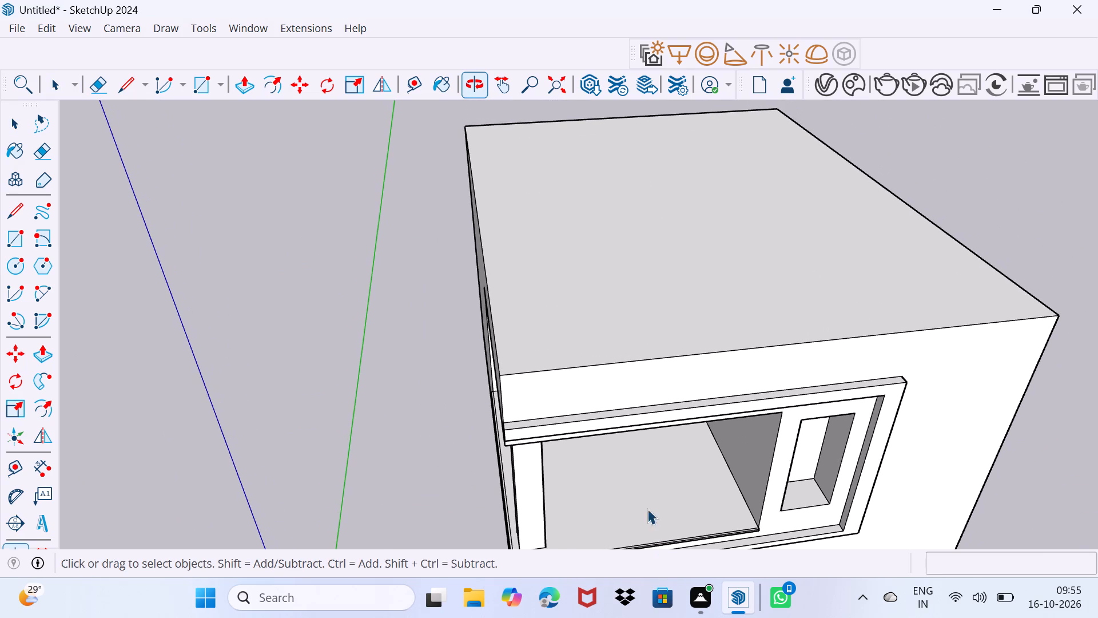
pyautogui.moveTo(568, 366); pyautogui.dragTo(581, 324, button='middle')
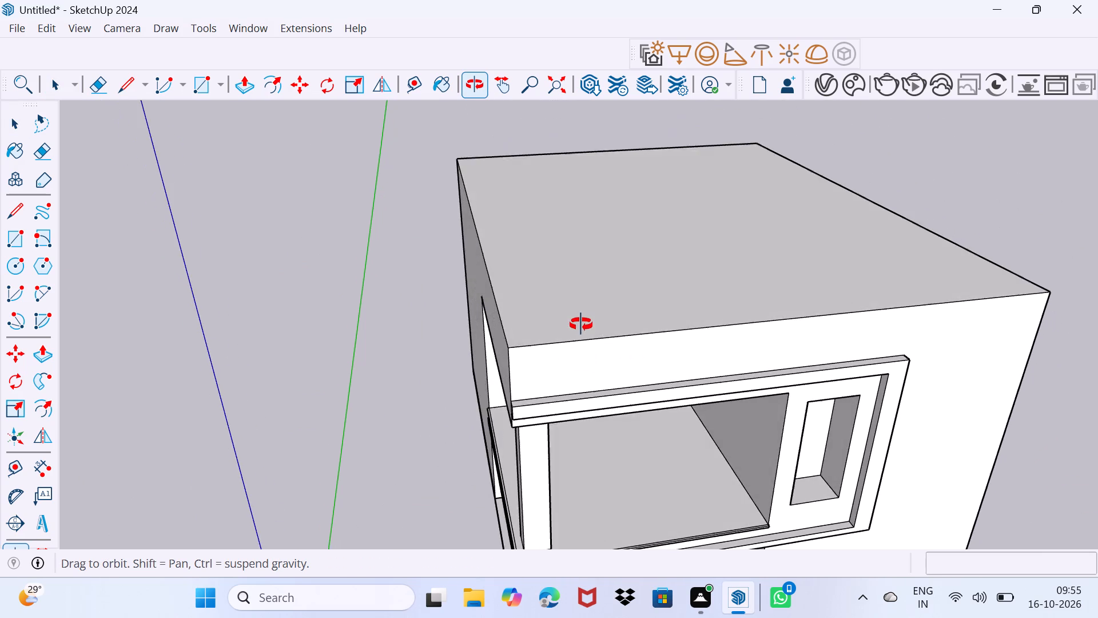
pyautogui.moveTo(581, 324); pyautogui.dragTo(582, 312, button='middle')
pyautogui.scroll(1, 582, 312)
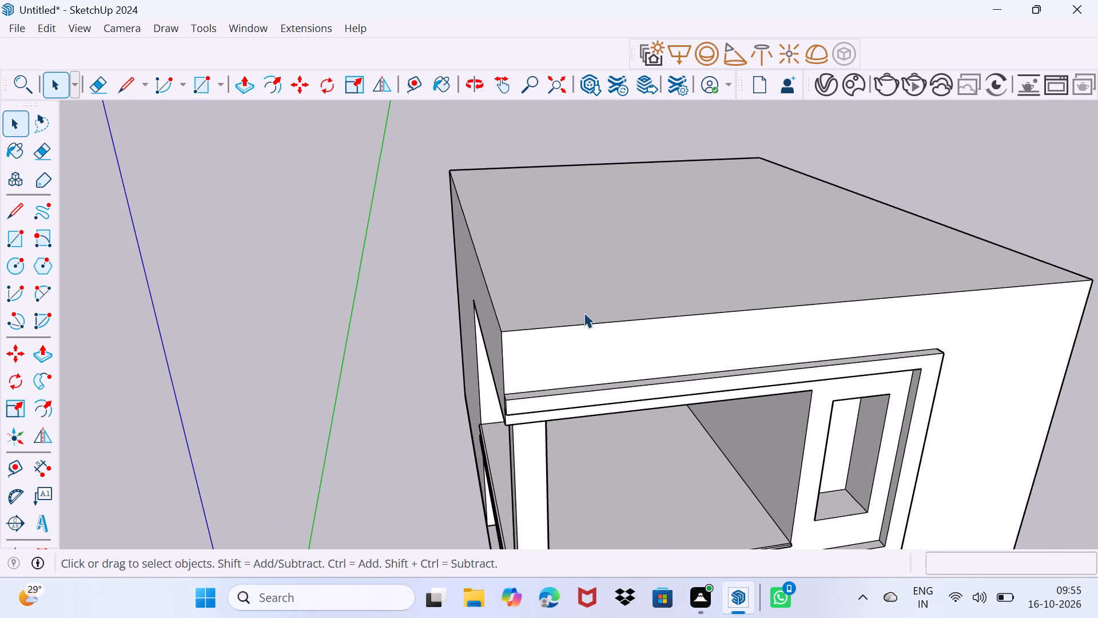
pyautogui.click(596, 307)
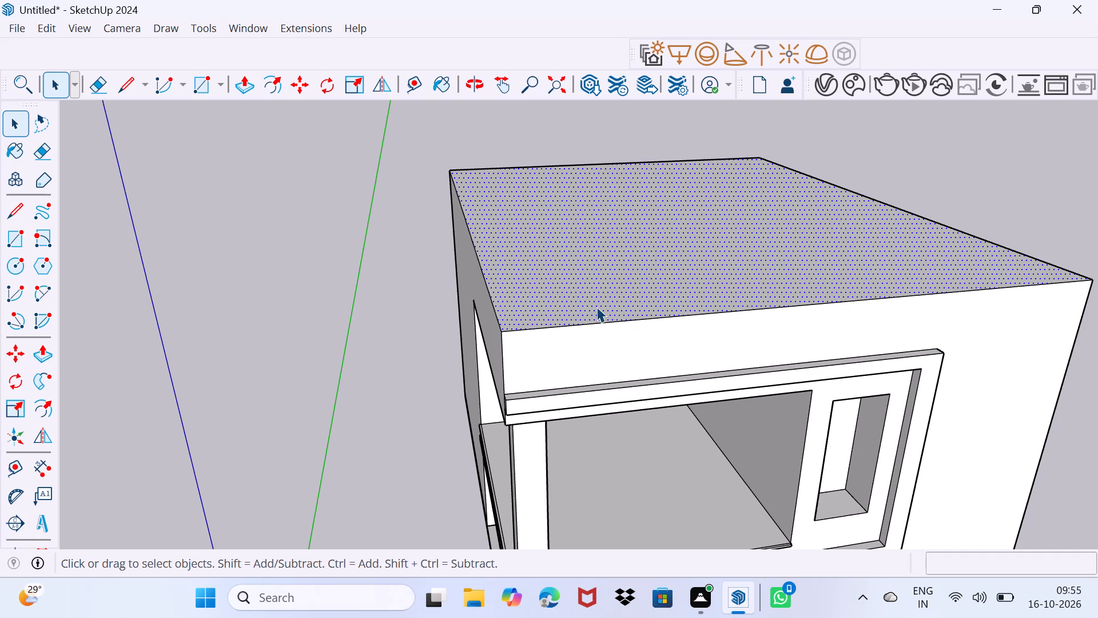
pyautogui.press('p')
pyautogui.click(596, 307)
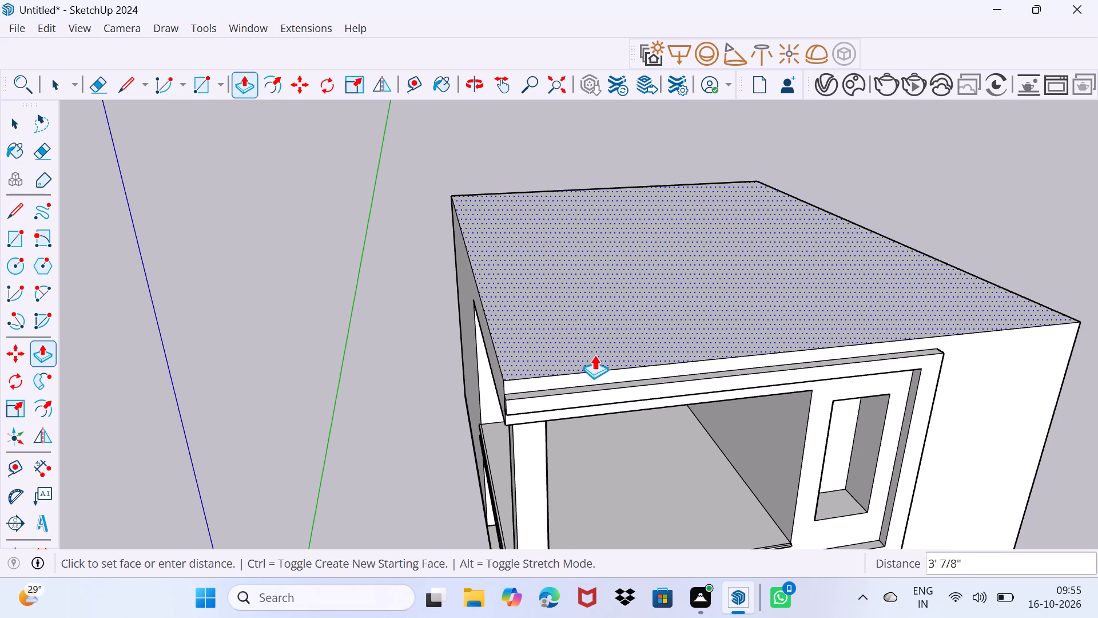
pyautogui.click(594, 363)
pyautogui.press('space')
pyautogui.moveTo(592, 346); pyautogui.dragTo(631, 289)
pyautogui.scroll(4, 588, 342)
pyautogui.moveTo(584, 355); pyautogui.dragTo(612, 303, button='middle')
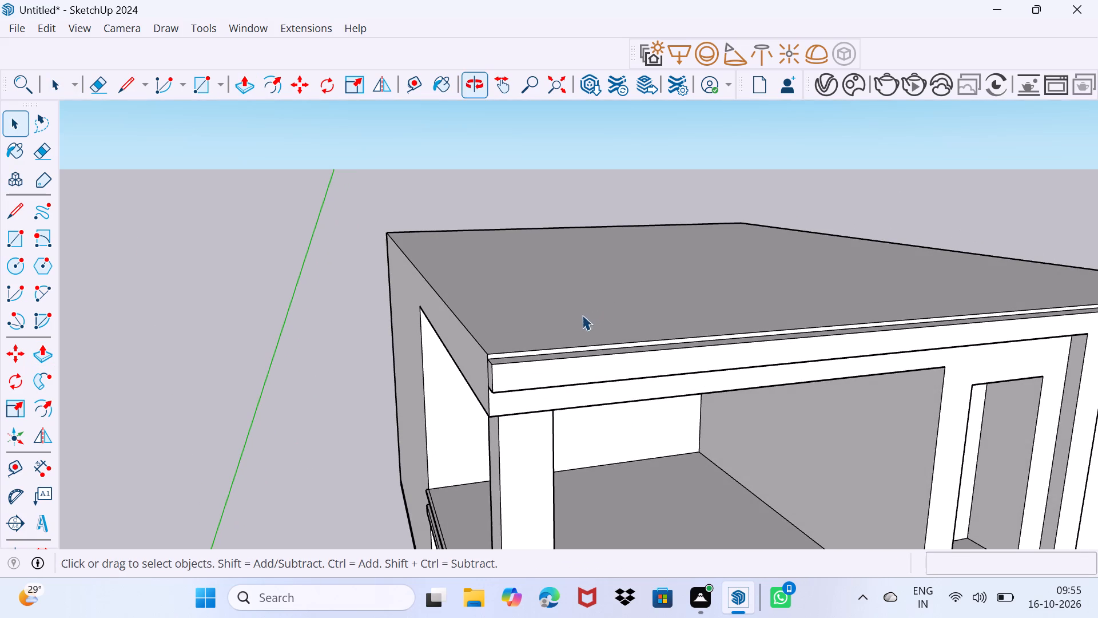
# Push/Pull the roof face slightly further down so it sits level with the top of the projecting frame's top band.
pyautogui.click(544, 335)
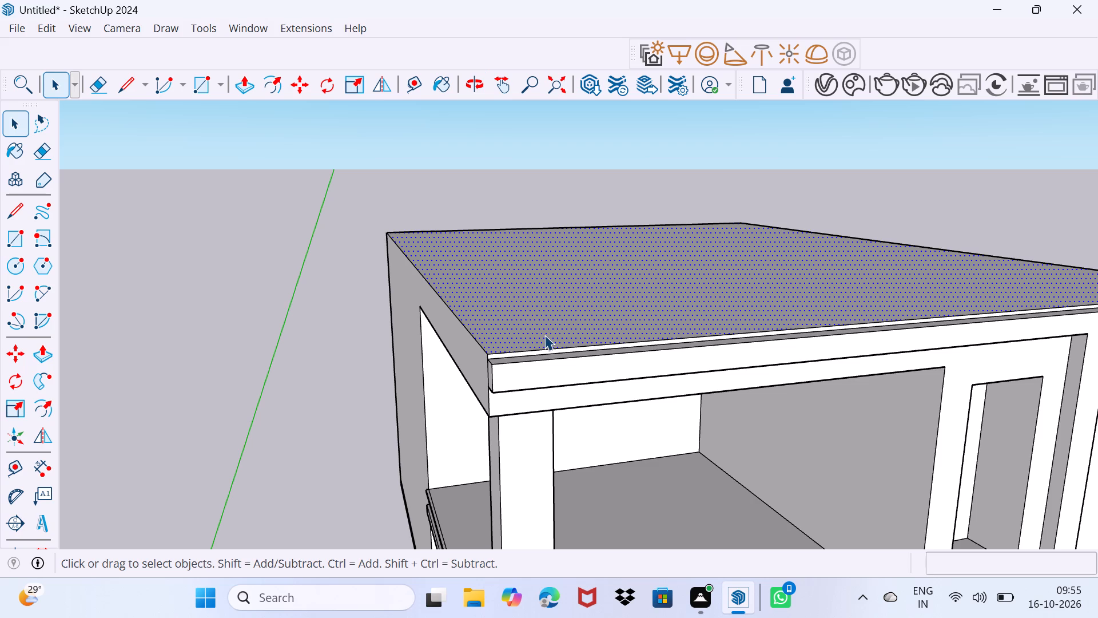
pyautogui.press('p')
pyautogui.click(544, 335)
pyautogui.moveTo(545, 342); pyautogui.dragTo(546, 351)
pyautogui.press('space')
pyautogui.moveTo(538, 318); pyautogui.dragTo(628, 218)
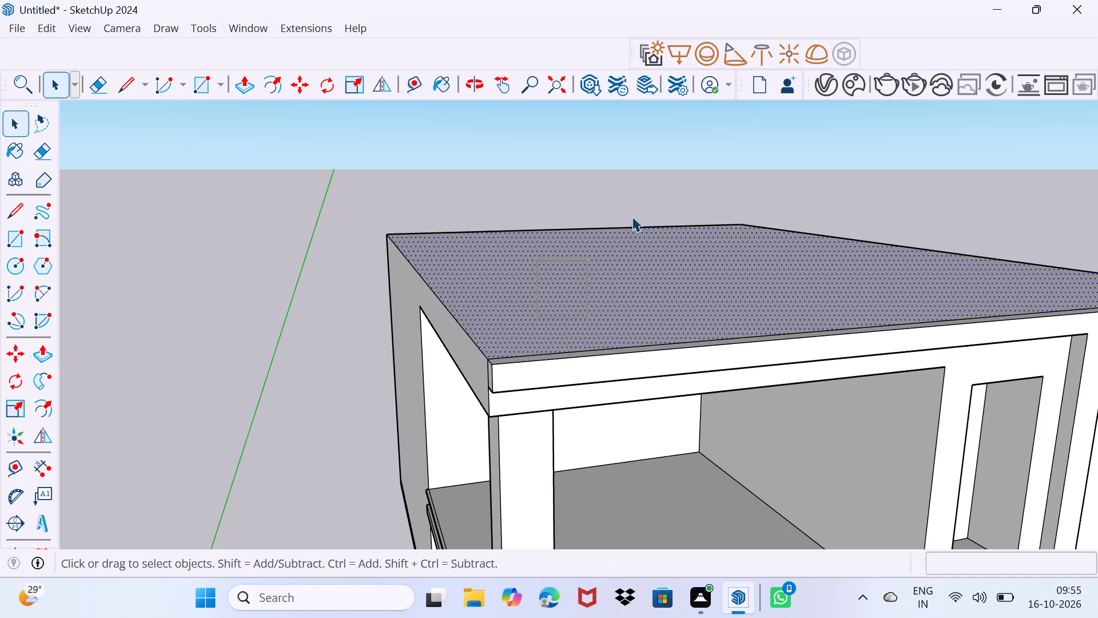
# Draw a square of about 1' 8 3/8" on the roof near the front corner above the column.
pyautogui.moveTo(572, 308); pyautogui.dragTo(551, 275, button='middle')
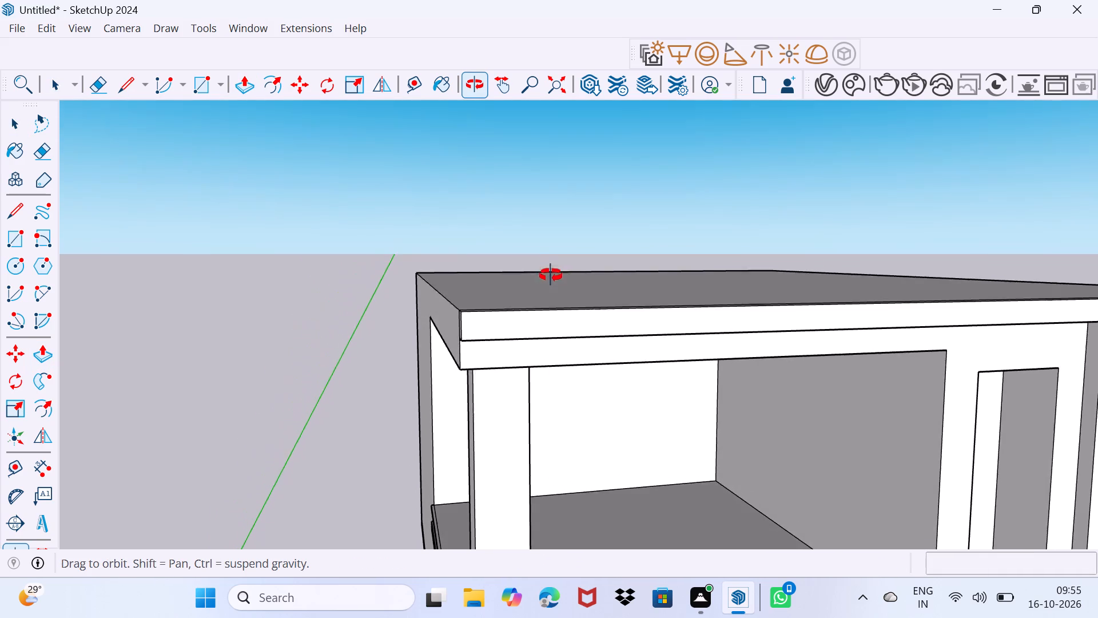
pyautogui.moveTo(551, 275); pyautogui.dragTo(554, 357, button='middle')
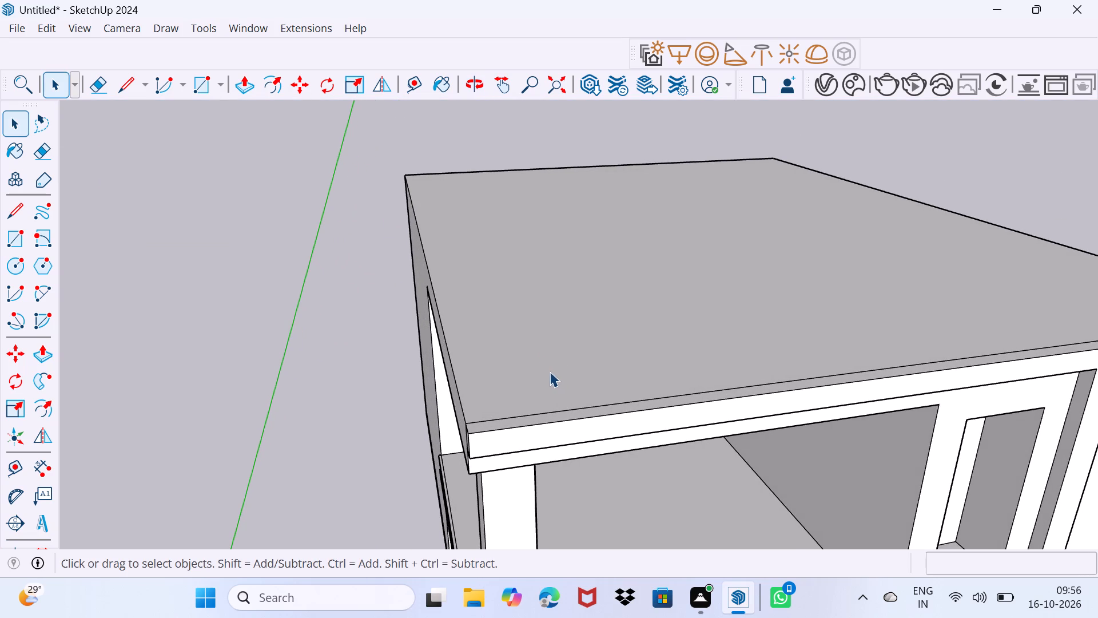
pyautogui.moveTo(528, 382); pyautogui.dragTo(503, 424, button='middle')
pyautogui.scroll(3, 475, 451)
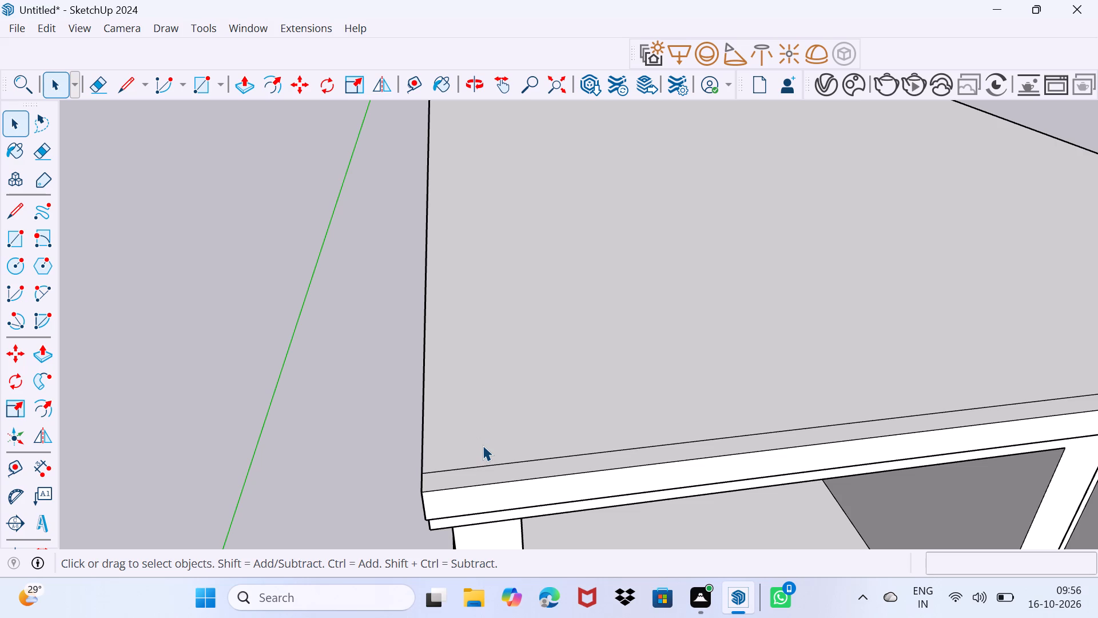
pyautogui.press('r')
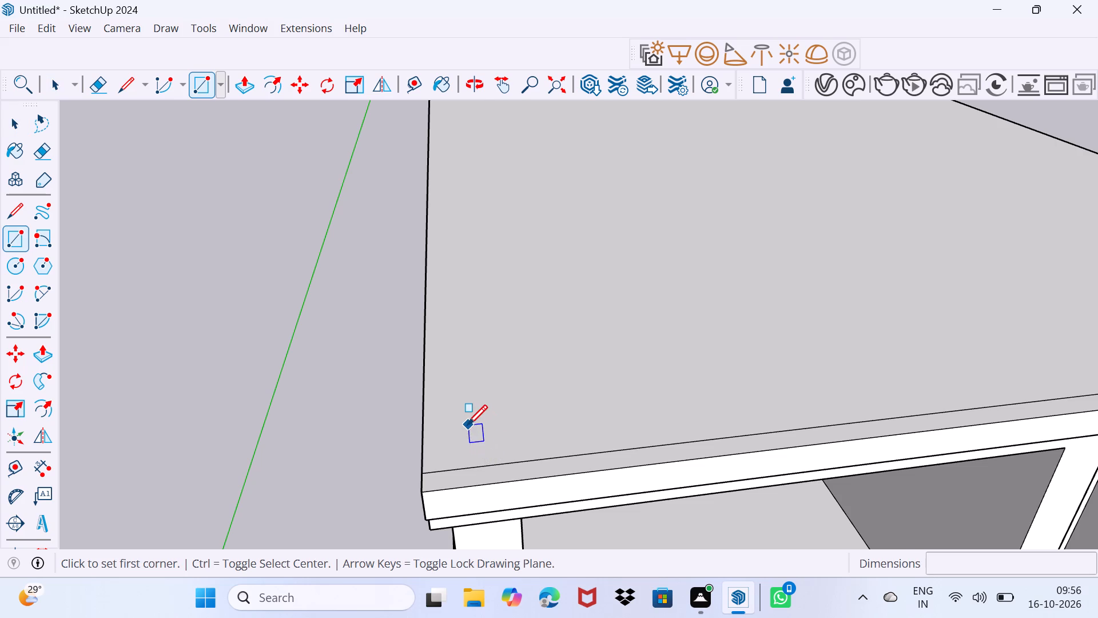
pyautogui.click(461, 410)
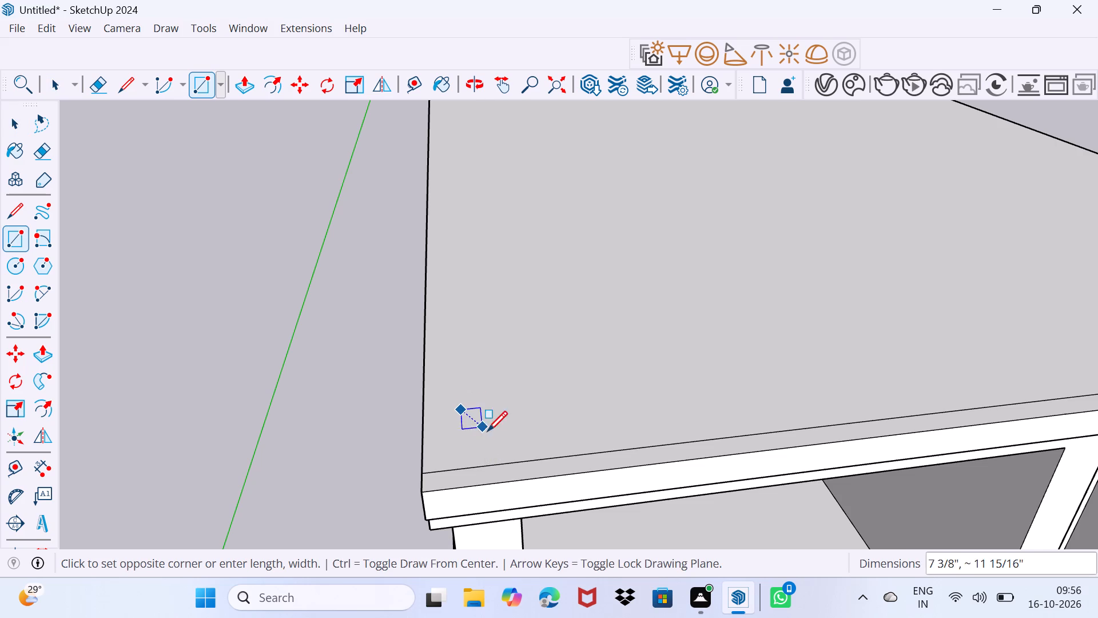
pyautogui.click(520, 440)
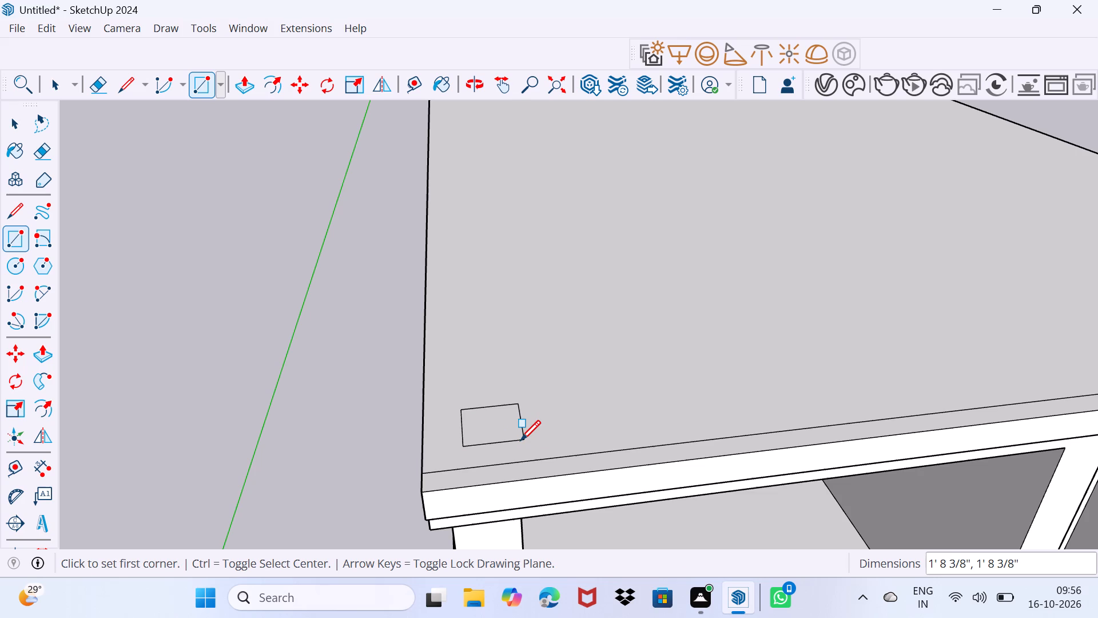
# Push/Pull the small square on the roof up 4' to form a post.
pyautogui.scroll(2, 480, 434)
pyautogui.press('space')
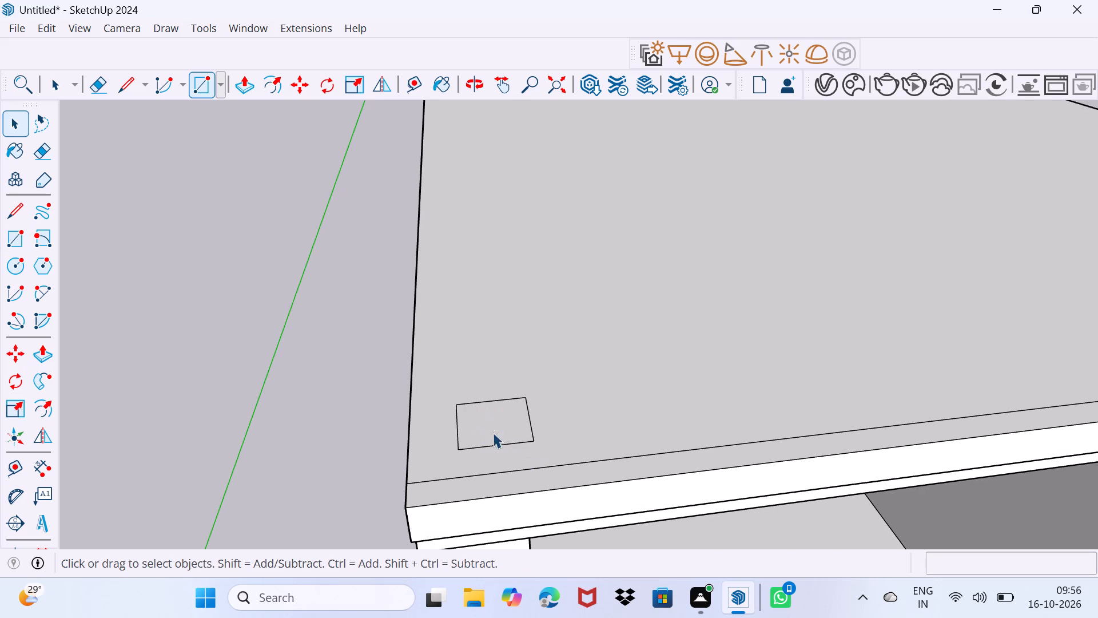
pyautogui.click(499, 431)
pyautogui.press('p')
pyautogui.click(499, 431)
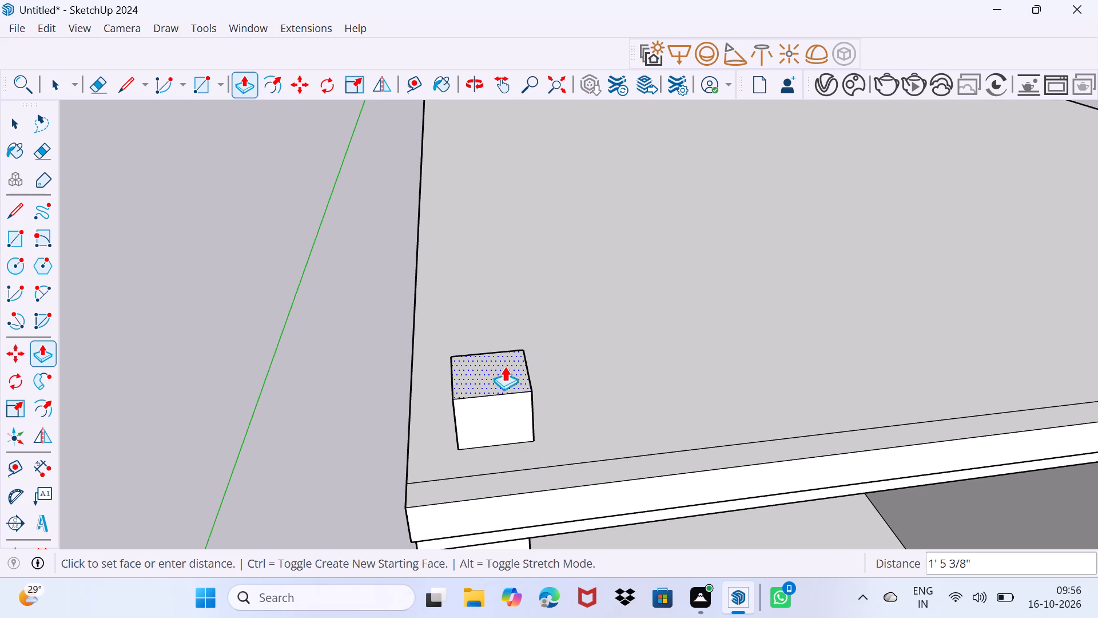
pyautogui.scroll(-3, 507, 354)
pyautogui.write("4'")
pyautogui.press('Return')
# Erase the seam between the roof and the frame's top band, and the vertical seam at the band's corner end.
pyautogui.scroll(-8, 511, 326)
pyautogui.moveTo(510, 410); pyautogui.dragTo(555, 406, button='middle')
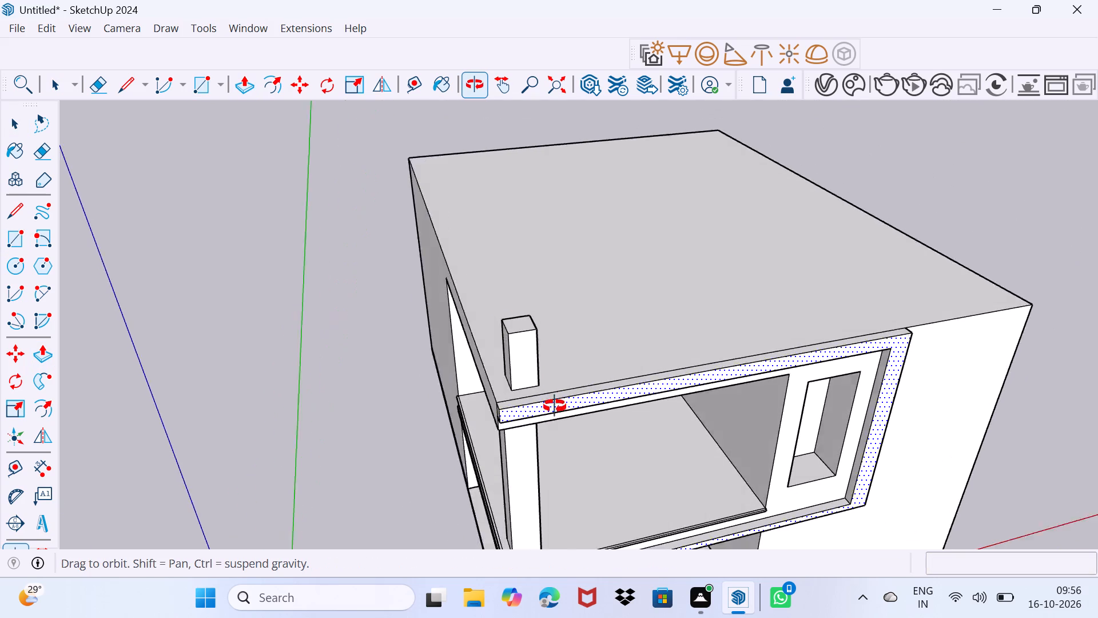
pyautogui.moveTo(555, 406); pyautogui.dragTo(468, 352, button='middle')
pyautogui.scroll(2, 472, 347)
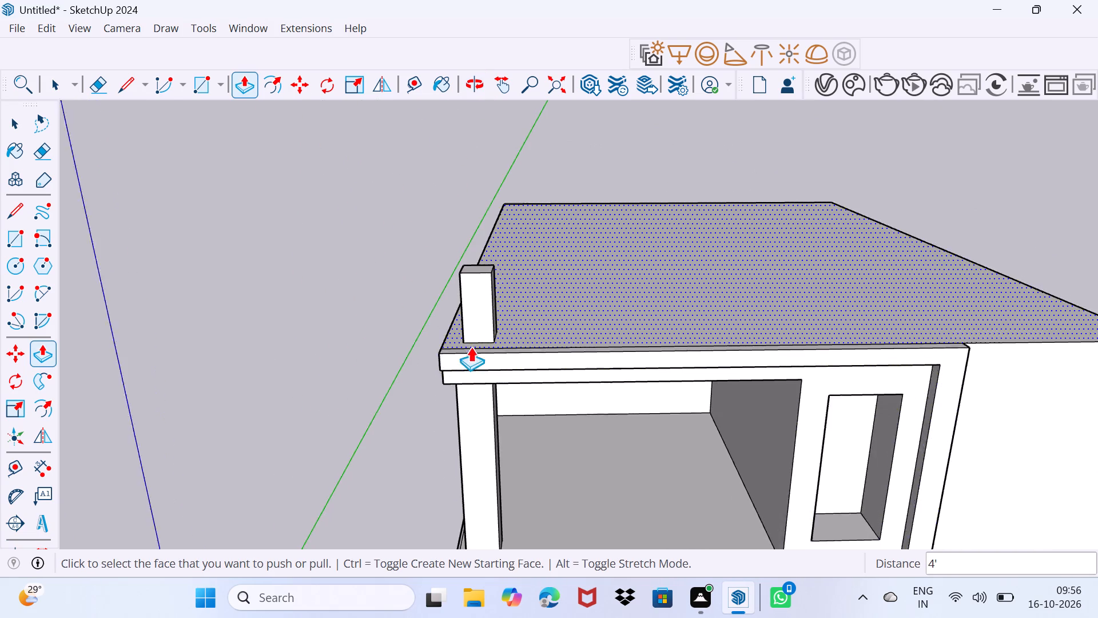
pyautogui.scroll(2, 471, 347)
pyautogui.scroll(3, 433, 377)
pyautogui.press('space')
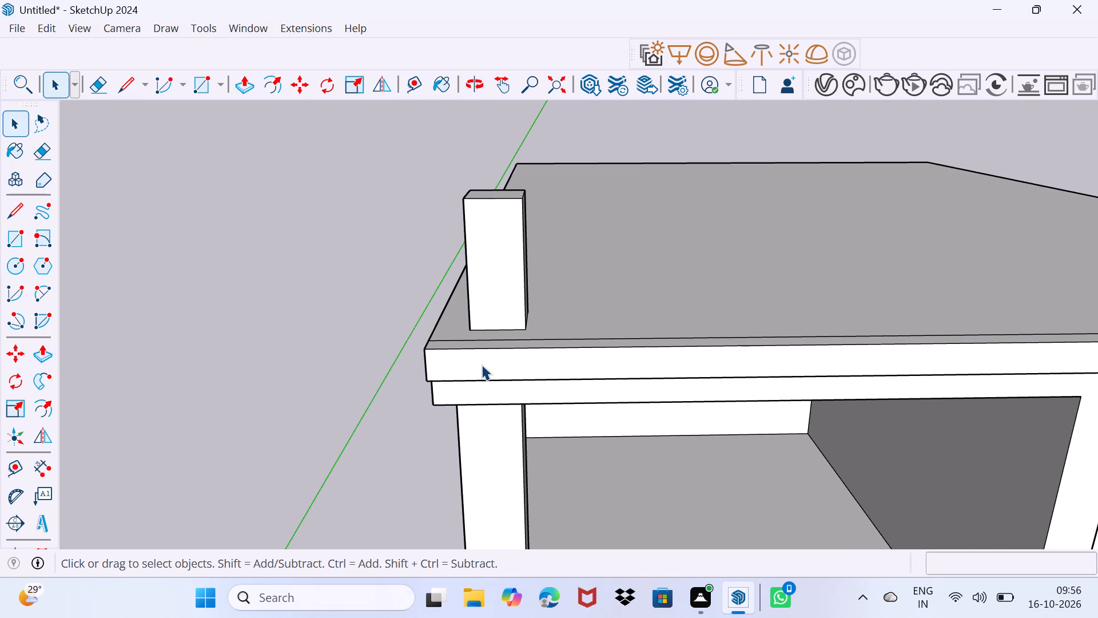
pyautogui.moveTo(467, 350); pyautogui.dragTo(649, 419, button='middle')
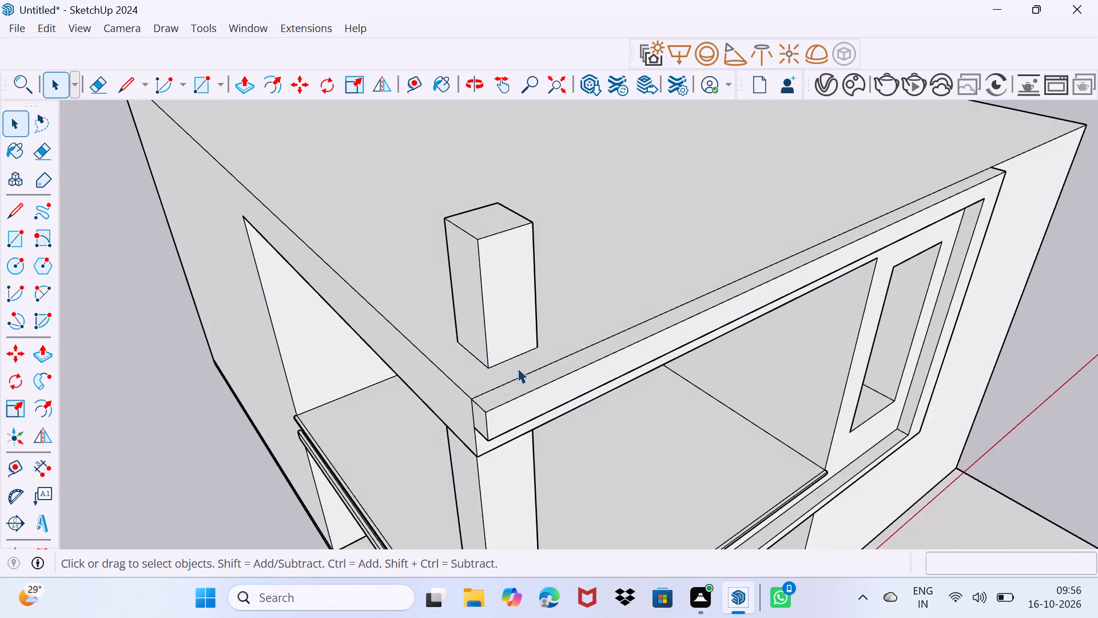
pyautogui.scroll(4, 516, 365)
pyautogui.press('e')
pyautogui.click(511, 389)
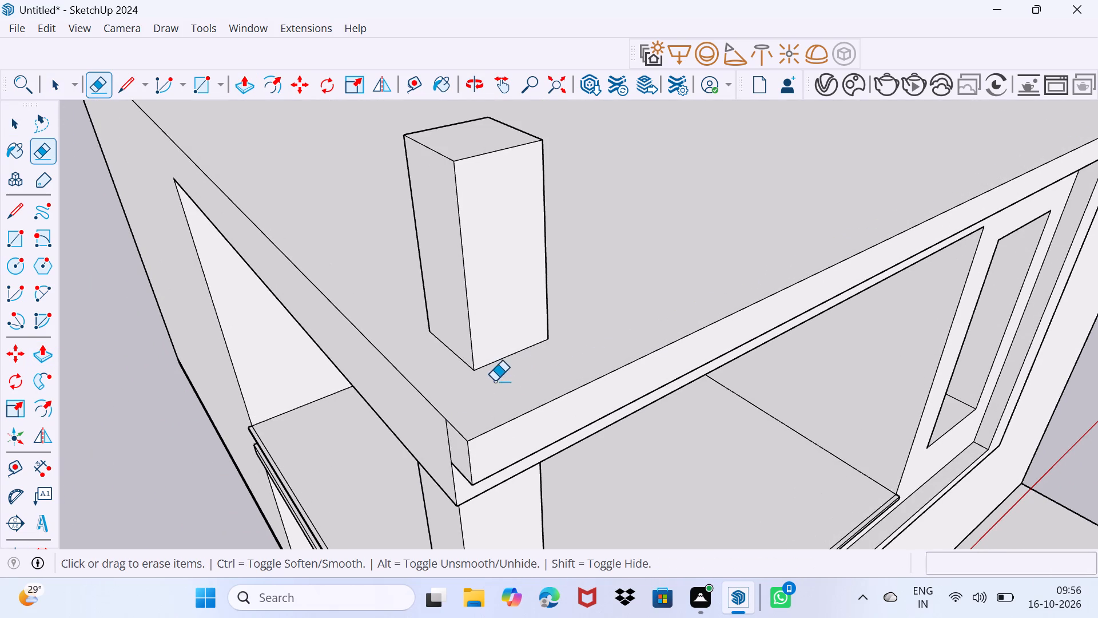
pyautogui.moveTo(472, 423); pyautogui.dragTo(555, 386, button='middle')
pyautogui.moveTo(490, 438); pyautogui.dragTo(480, 434)
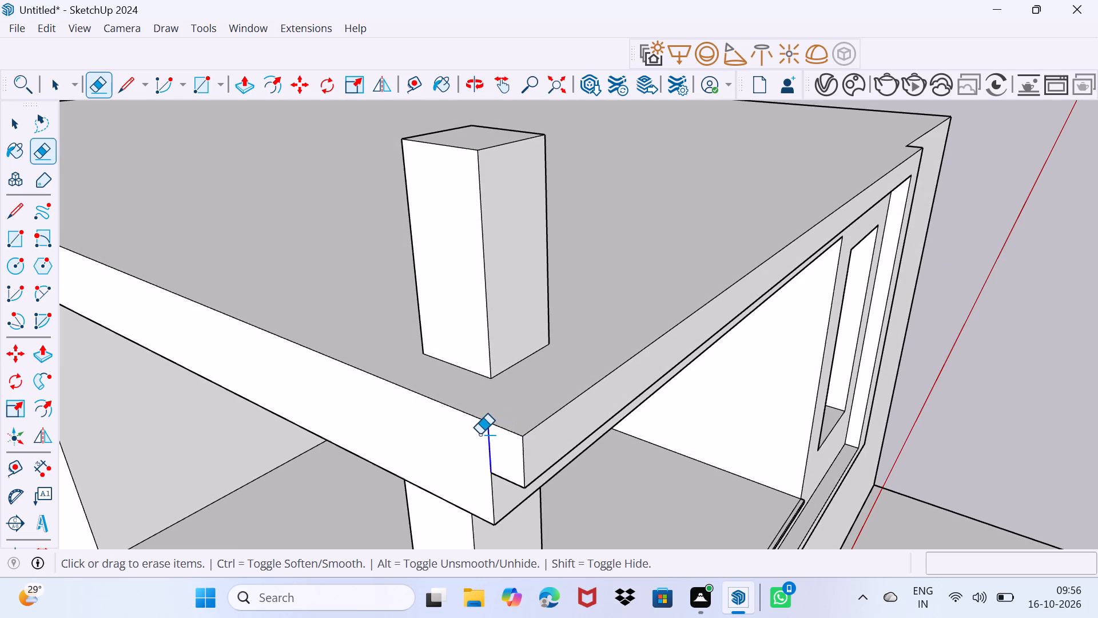
pyautogui.moveTo(480, 434); pyautogui.dragTo(484, 435)
# Draw a horizontal line on the side wall from the notch under the top band back past the upper opening's far corner.
pyautogui.scroll(-7, 490, 457)
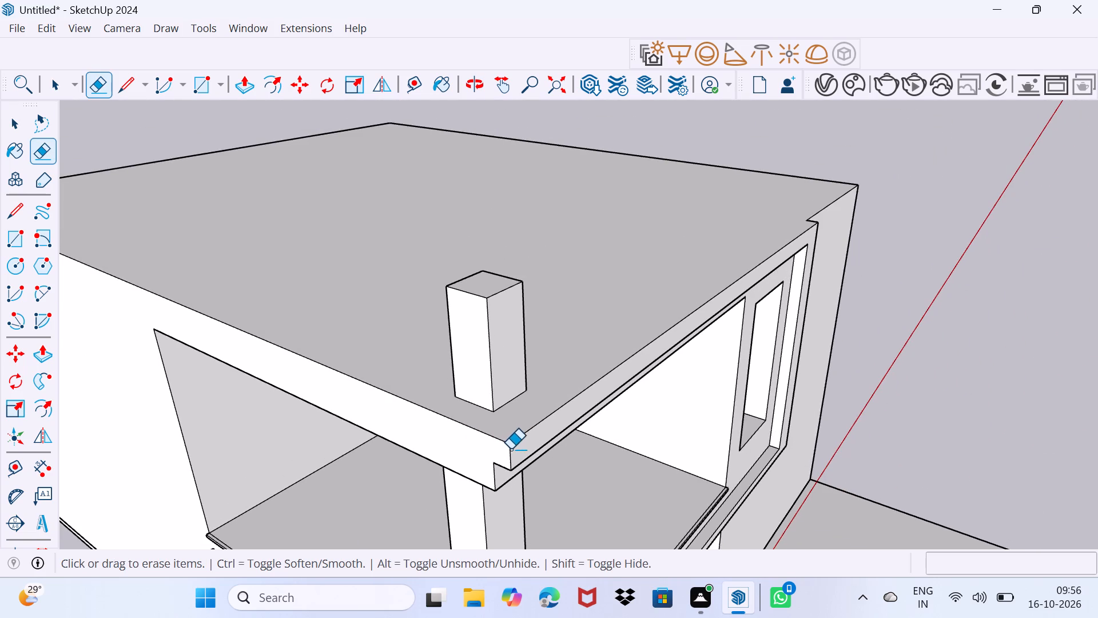
pyautogui.scroll(5, 483, 480)
pyautogui.moveTo(487, 494); pyautogui.dragTo(482, 408, button='middle')
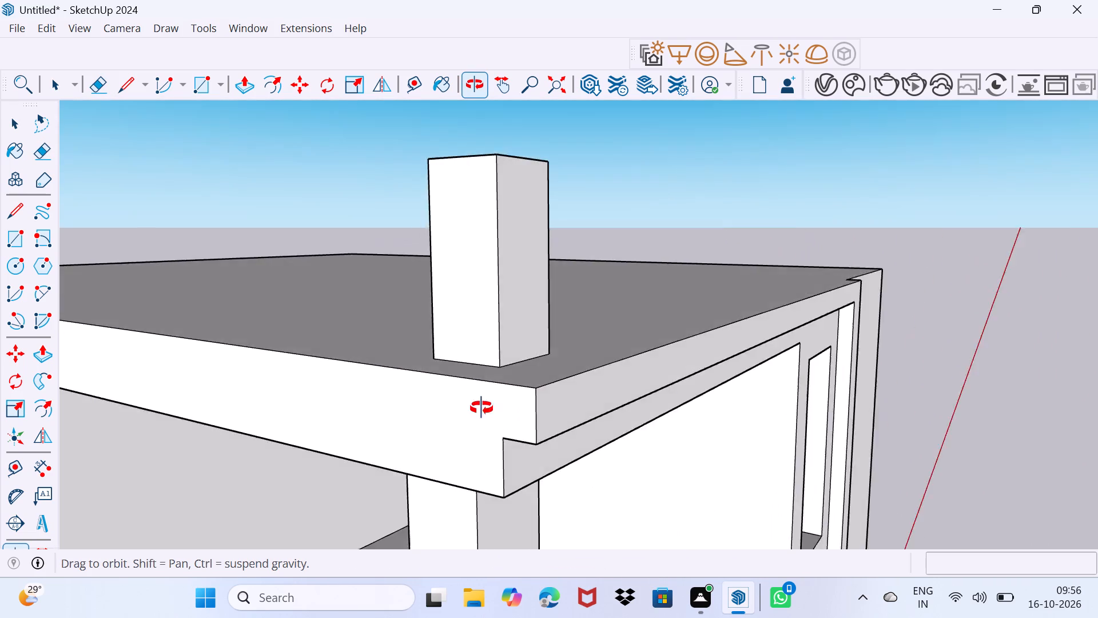
pyautogui.moveTo(482, 408); pyautogui.dragTo(636, 362, button='middle')
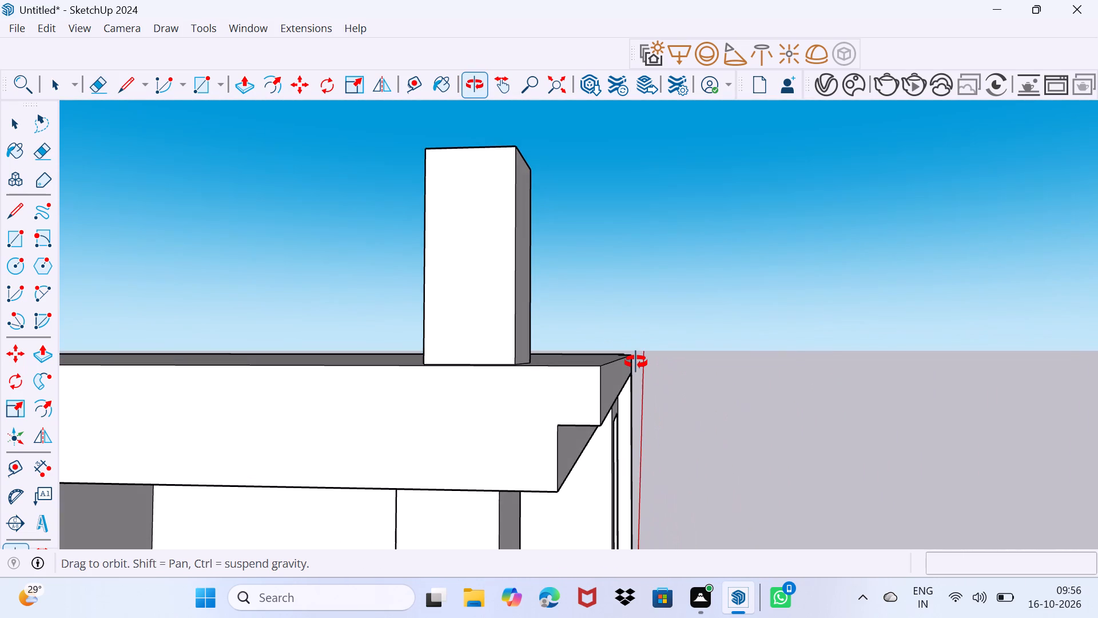
pyautogui.moveTo(636, 362); pyautogui.dragTo(636, 363, button='middle')
pyautogui.scroll(-3, 635, 367)
pyautogui.scroll(4, 587, 426)
pyautogui.moveTo(592, 421); pyautogui.dragTo(619, 427, button='middle')
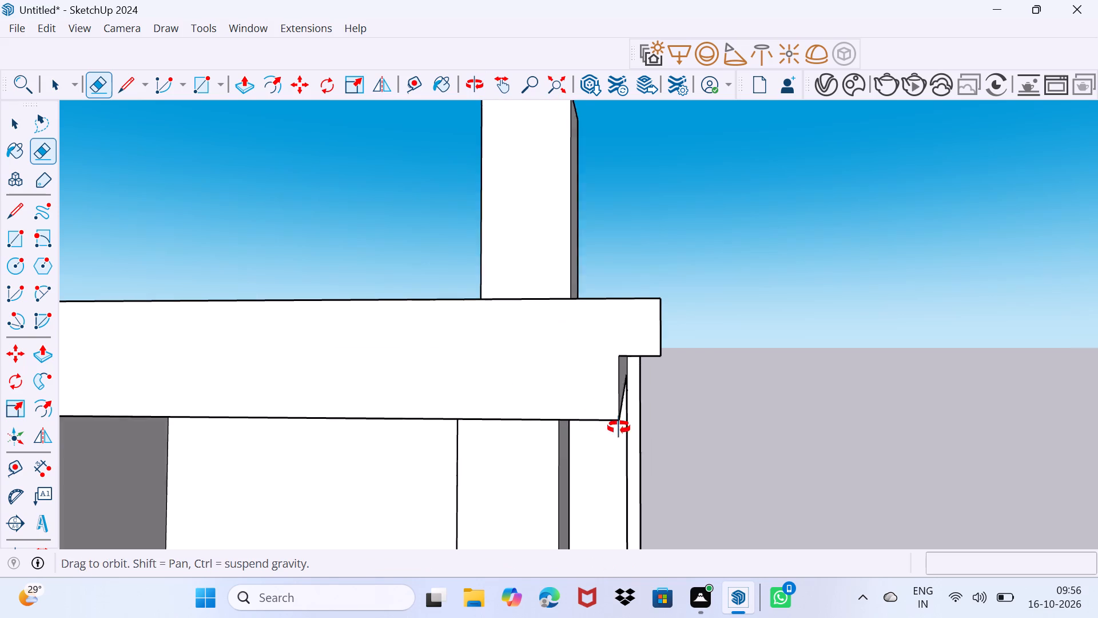
pyautogui.moveTo(619, 427); pyautogui.dragTo(635, 433, button='middle')
pyautogui.press('space')
pyautogui.press('l')
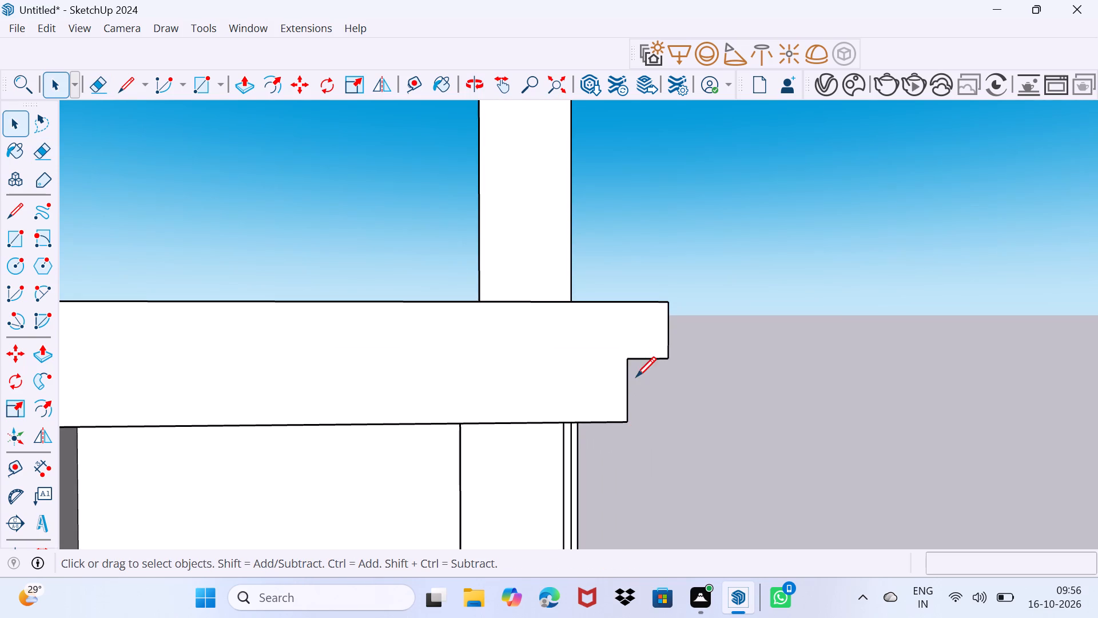
pyautogui.click(623, 360)
pyautogui.scroll(-7, 423, 360)
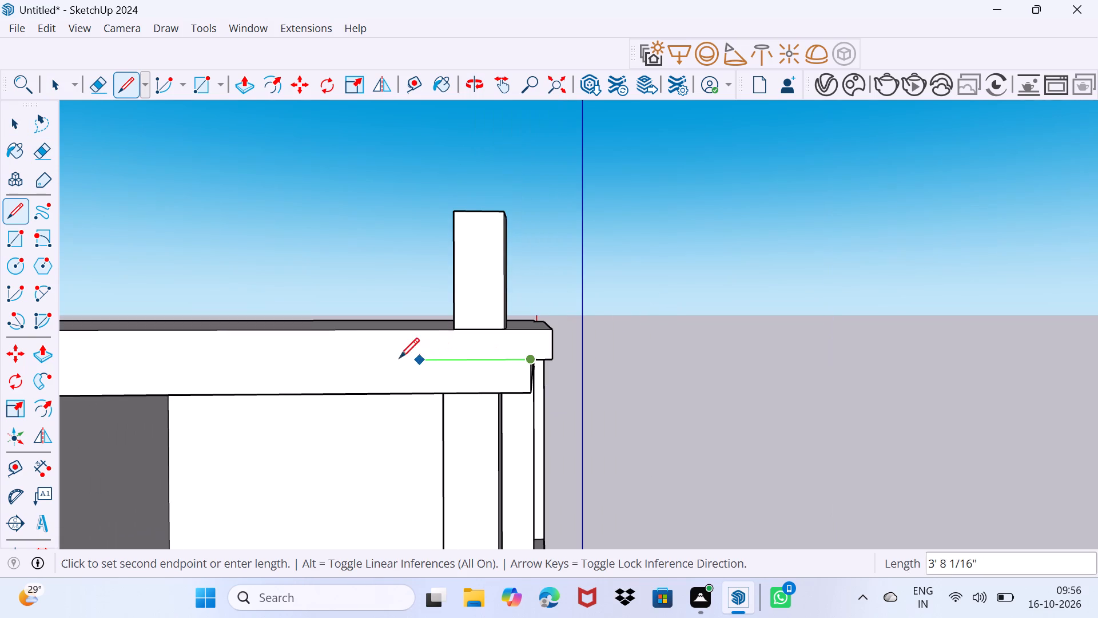
pyautogui.moveTo(316, 360); pyautogui.dragTo(795, 381, button='middle')
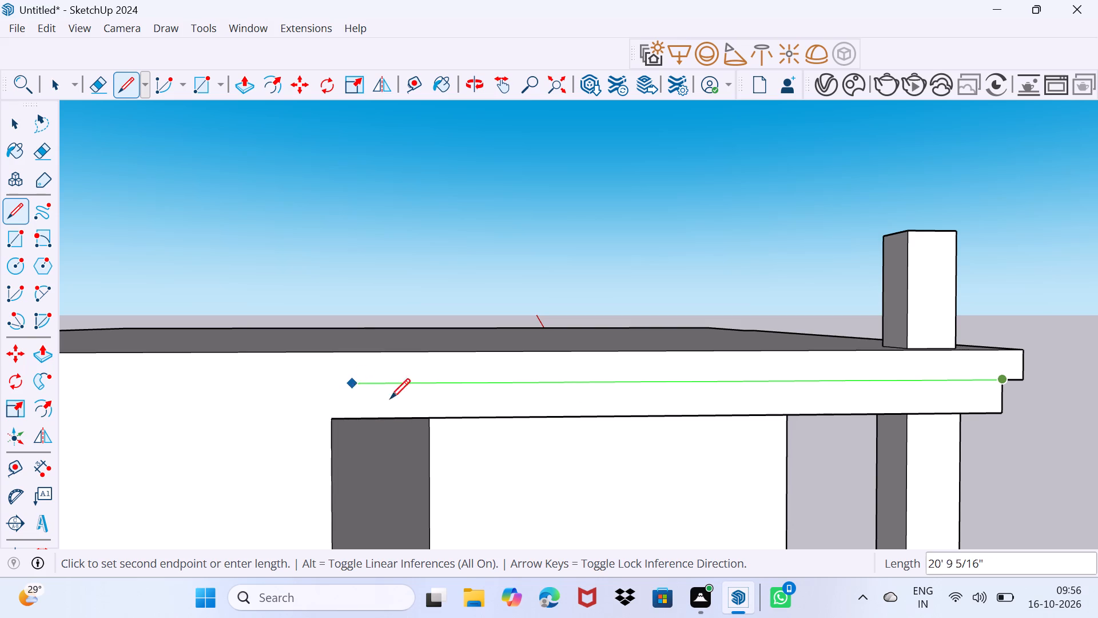
pyautogui.scroll(-5, 619, 398)
pyautogui.moveTo(647, 403); pyautogui.dragTo(825, 424, button='middle')
pyautogui.click(564, 434)
pyautogui.press('space')
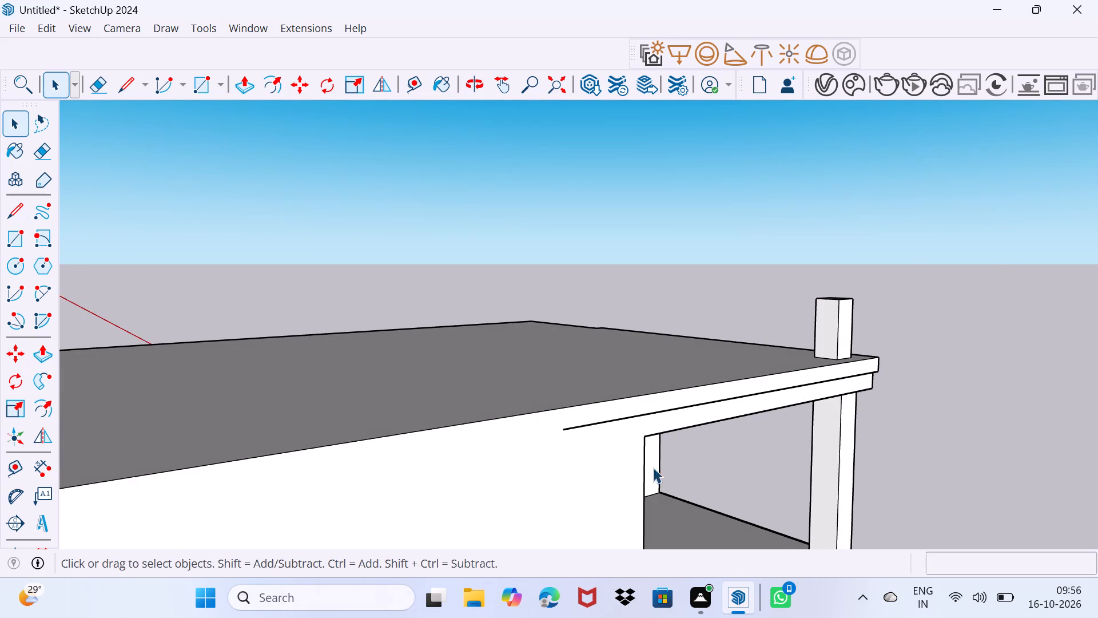
# Draw a vertical line about 1' 1" long from the side opening's upper corner up to the horizontal line.
pyautogui.scroll(5, 723, 498)
pyautogui.press('l')
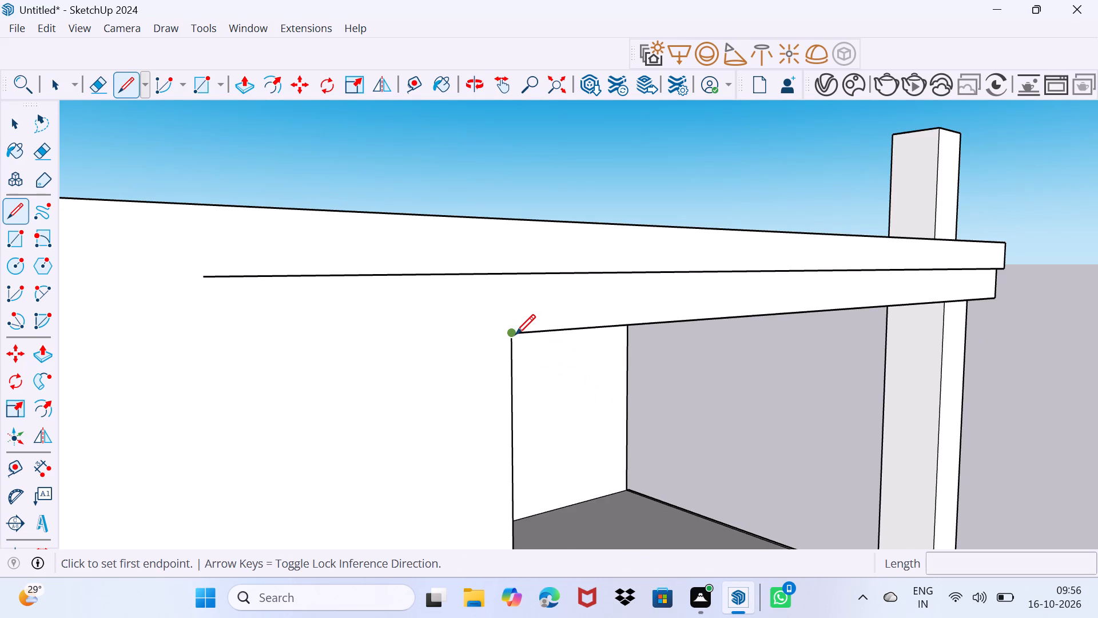
pyautogui.click(514, 334)
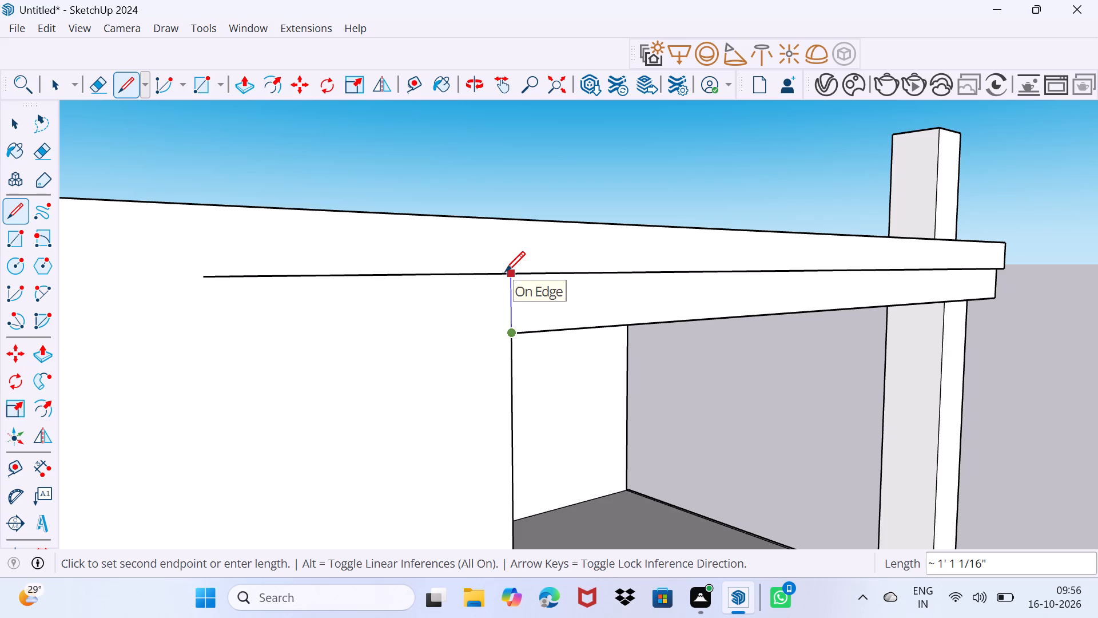
pyautogui.click(505, 271)
pyautogui.press('space')
# Erase the excess part of the horizontal line extending past the vertical line on the side wall.
pyautogui.press('e')
pyautogui.click(480, 271)
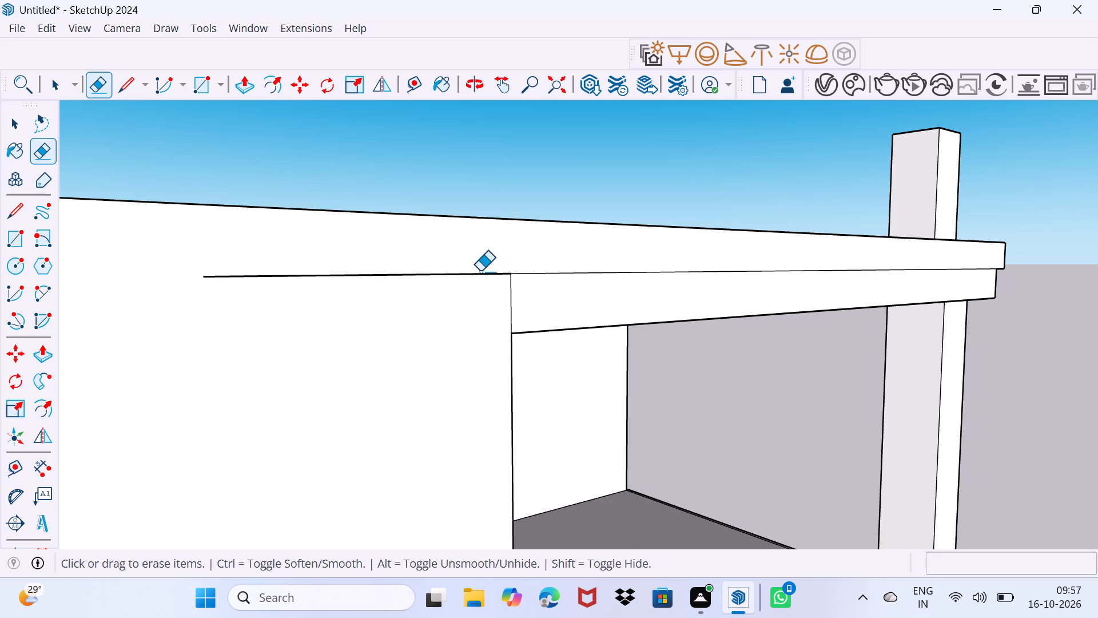
pyautogui.moveTo(479, 264); pyautogui.dragTo(464, 298)
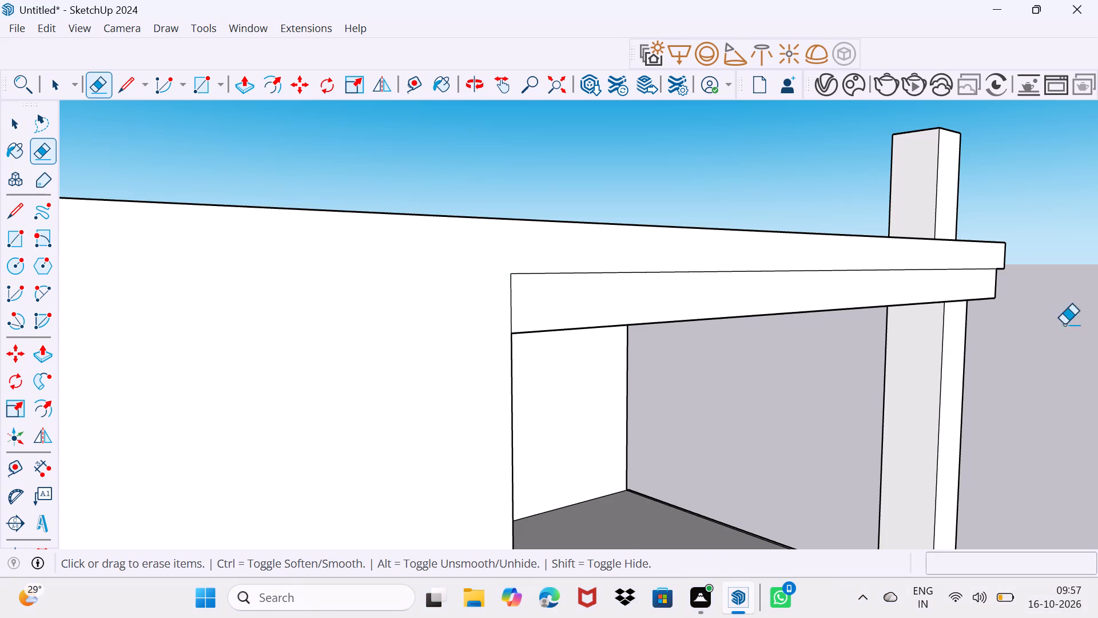
# Examine the side wall's beam outline, the roof edge and the corner post from the side, front and above.
pyautogui.moveTo(1038, 300); pyautogui.dragTo(910, 324, button='middle')
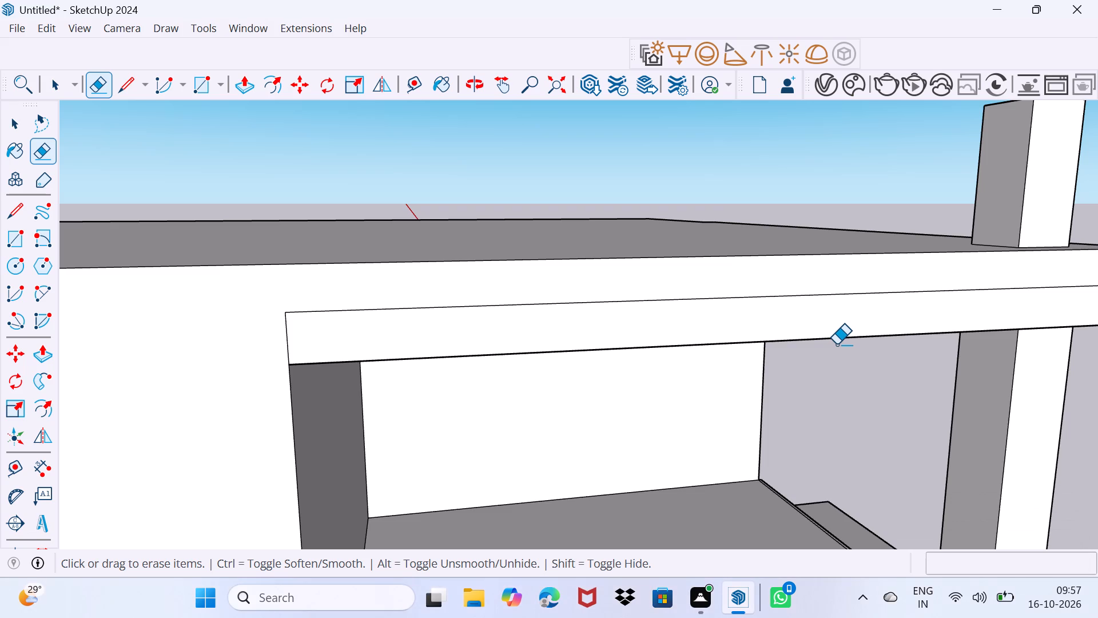
pyautogui.scroll(-6, 849, 363)
pyautogui.moveTo(878, 371); pyautogui.dragTo(551, 382, button='middle')
pyautogui.moveTo(793, 350); pyautogui.dragTo(653, 349, button='middle')
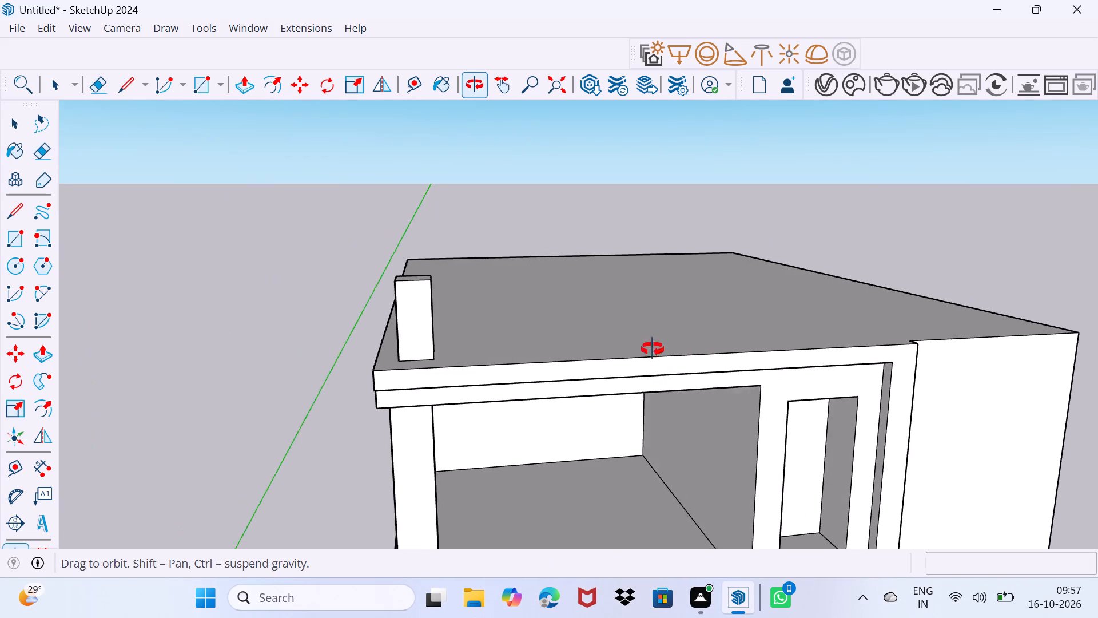
pyautogui.moveTo(653, 349); pyautogui.dragTo(628, 344, button='middle')
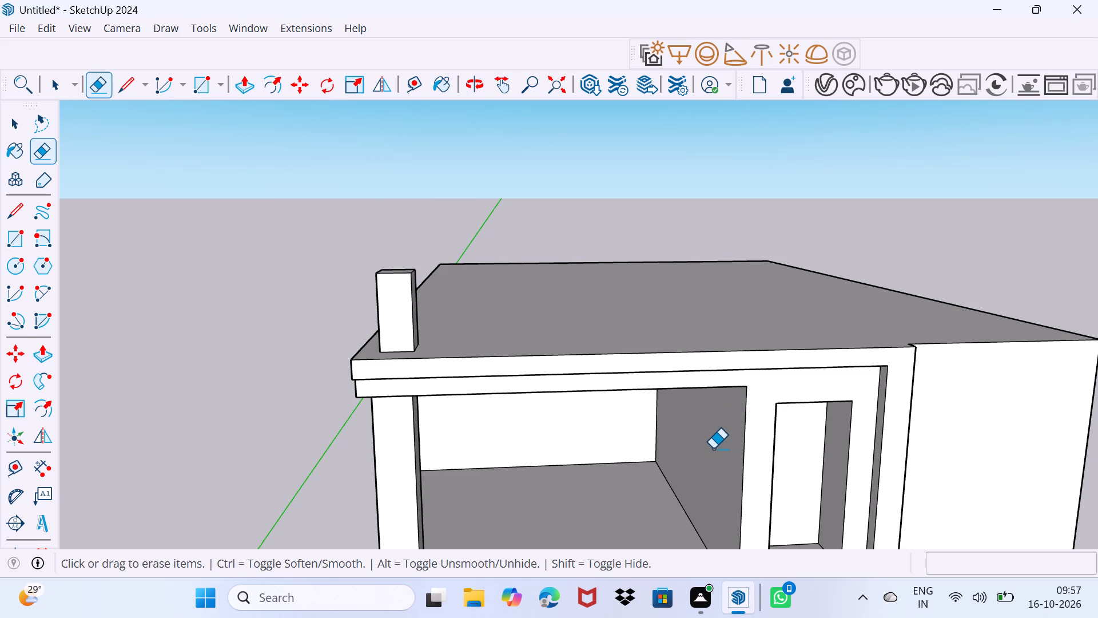
pyautogui.scroll(1, 597, 435)
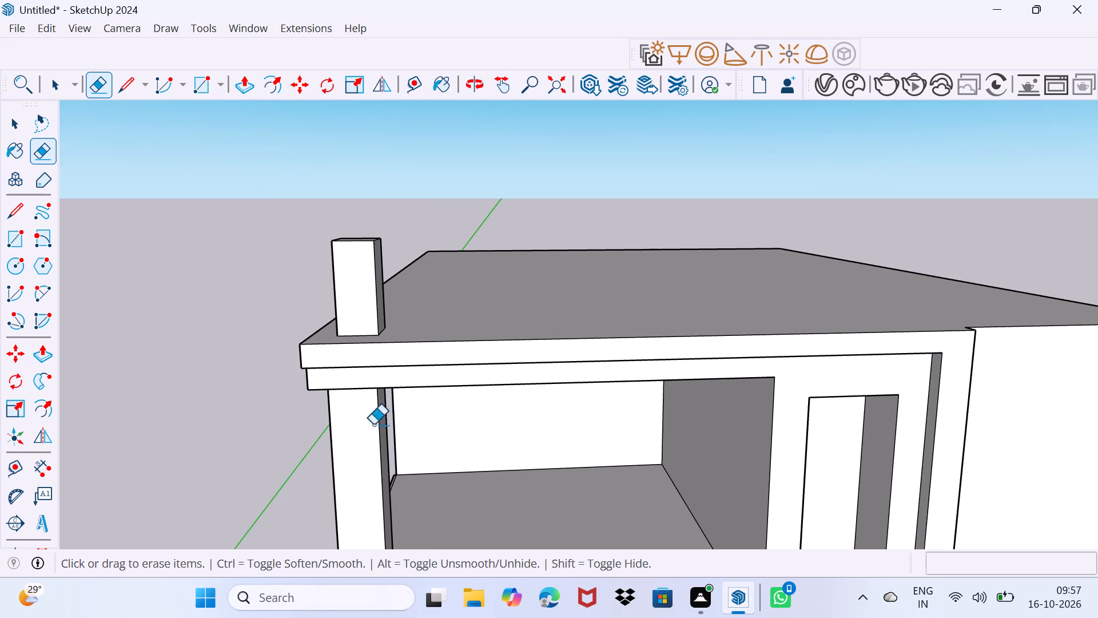
pyautogui.press('space')
pyautogui.scroll(2, 423, 405)
pyautogui.moveTo(420, 396); pyautogui.dragTo(438, 422, button='middle')
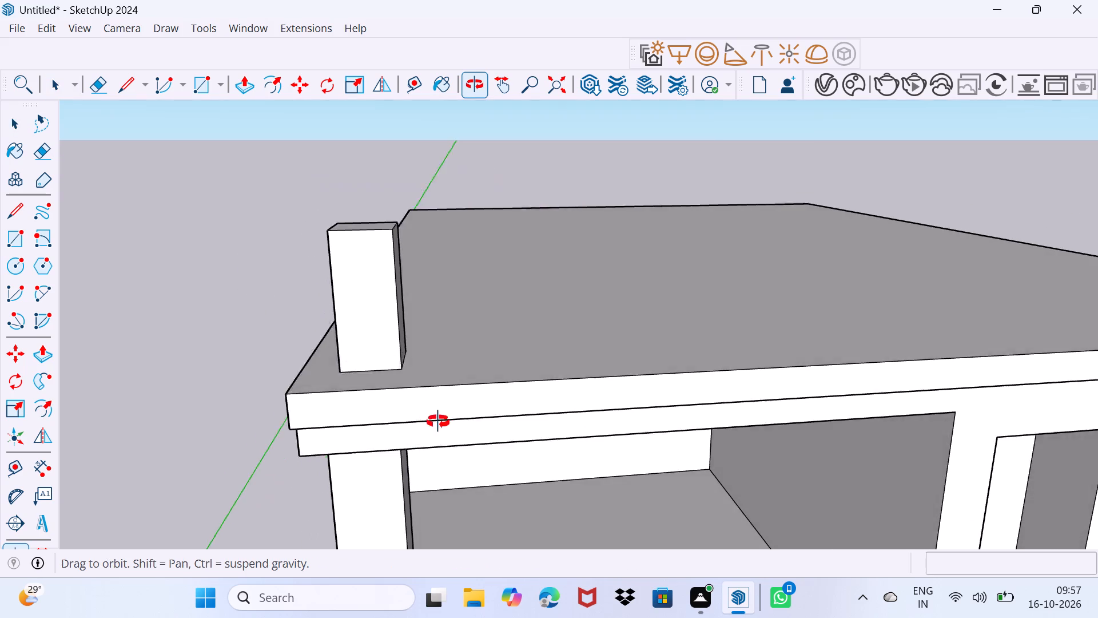
pyautogui.moveTo(438, 422); pyautogui.dragTo(393, 437, button='middle')
pyautogui.scroll(-2, 393, 437)
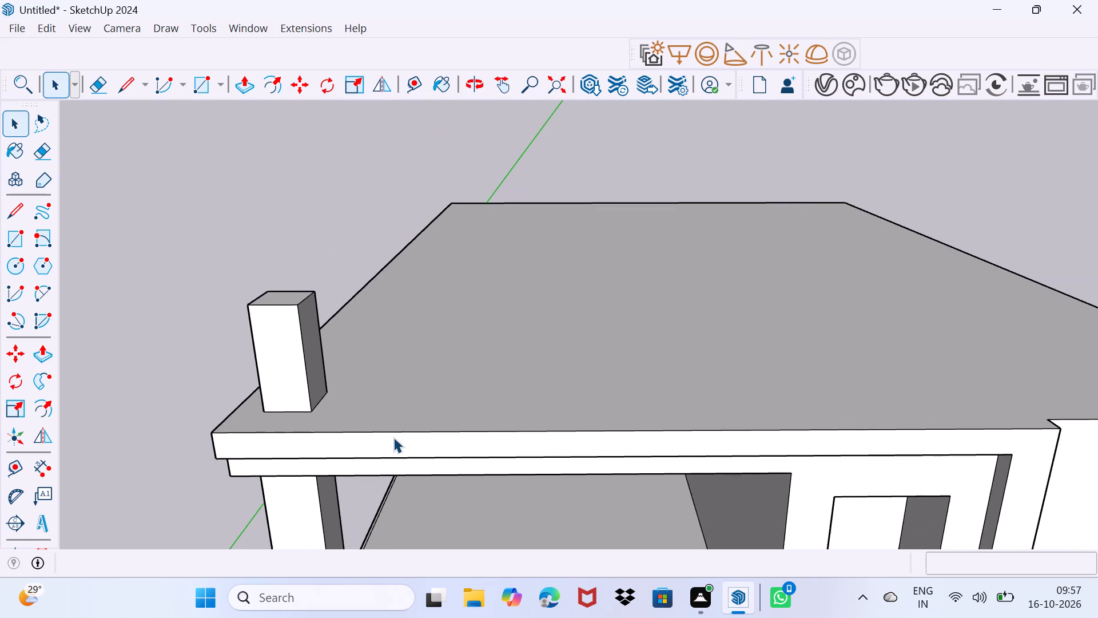
pyautogui.scroll(-1, 393, 437)
pyautogui.keyDown('shift'); pyautogui.moveTo(402, 420); pyautogui.dragTo(341, 481, button='middle'); pyautogui.keyUp('shift')
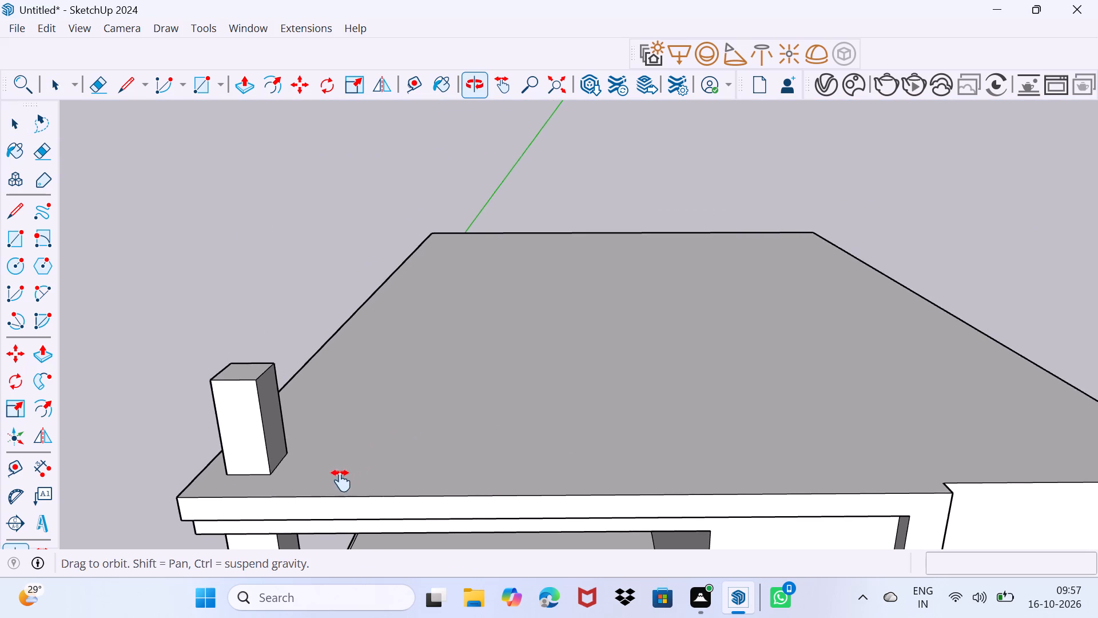
# Draw a thin rectangle about 8 1/2' by 8 1/2" on the roof, along its edge from the notch's inner corner toward the corner post.
pyautogui.keyDown('shift'); pyautogui.moveTo(341, 481); pyautogui.dragTo(340, 480, button='middle'); pyautogui.keyUp('shift')
pyautogui.moveTo(346, 470); pyautogui.dragTo(235, 455, button='middle')
pyautogui.scroll(1, 245, 454)
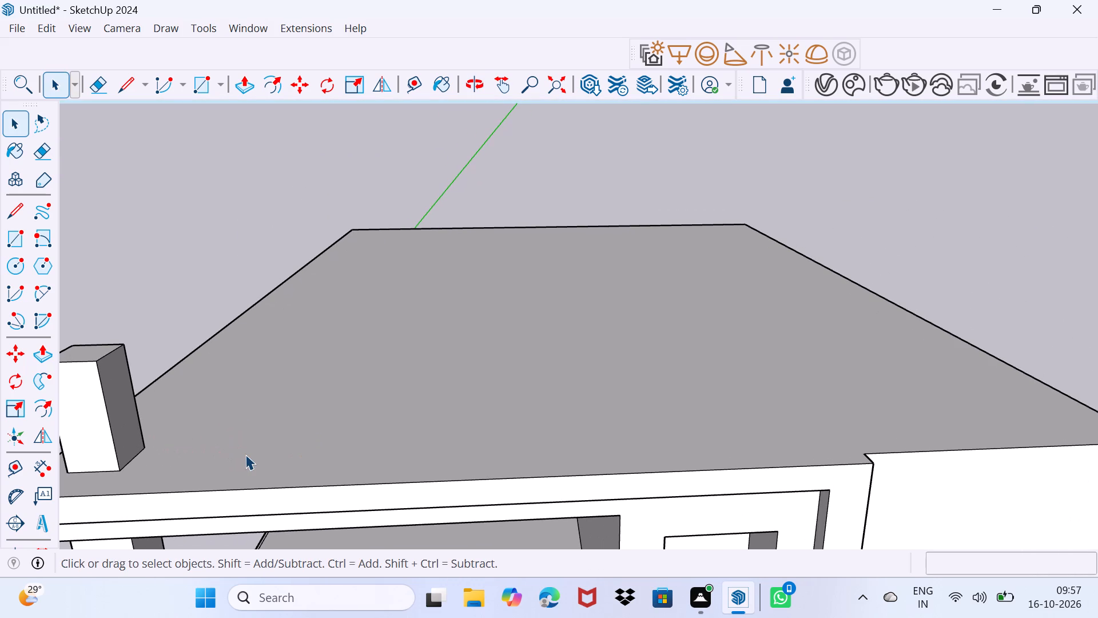
pyautogui.moveTo(246, 453); pyautogui.dragTo(245, 441, button='middle')
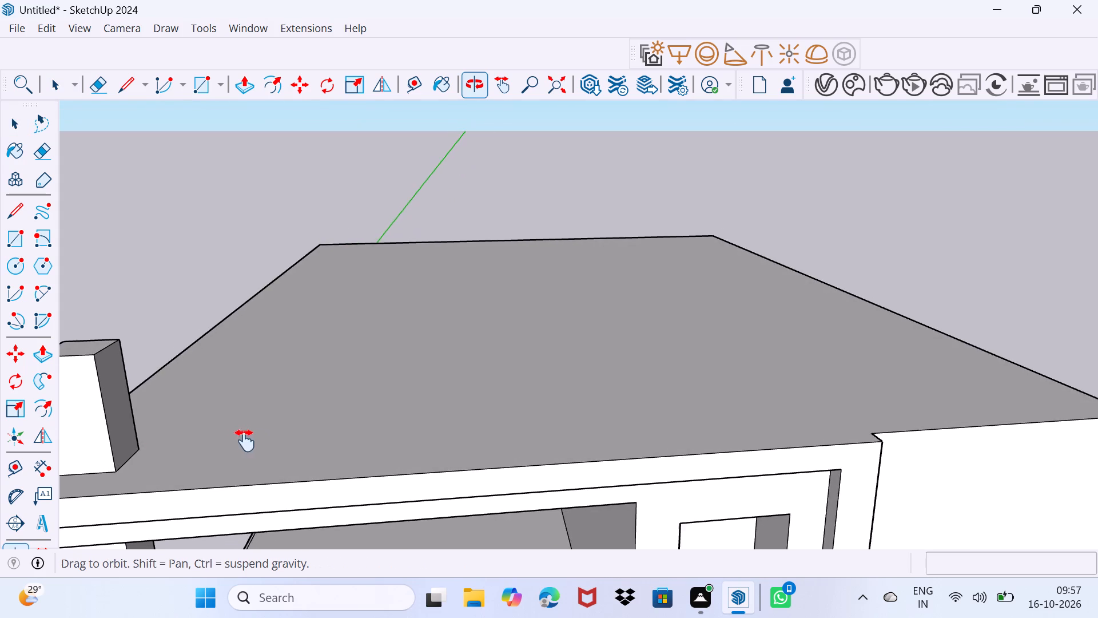
pyautogui.moveTo(245, 441); pyautogui.dragTo(206, 441, button='middle')
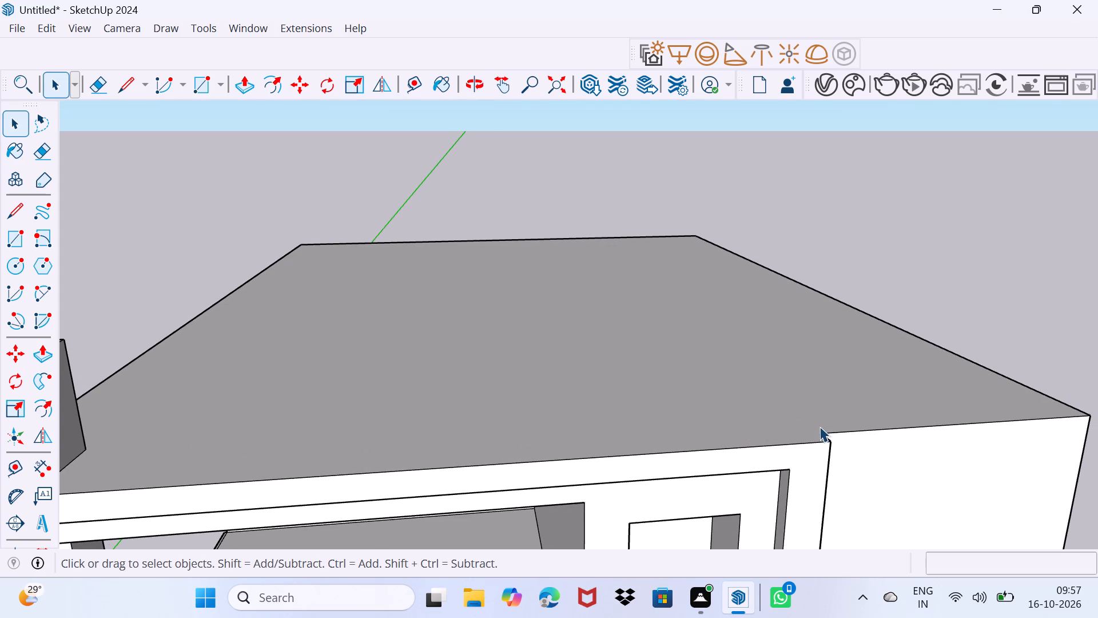
pyautogui.scroll(1, 814, 426)
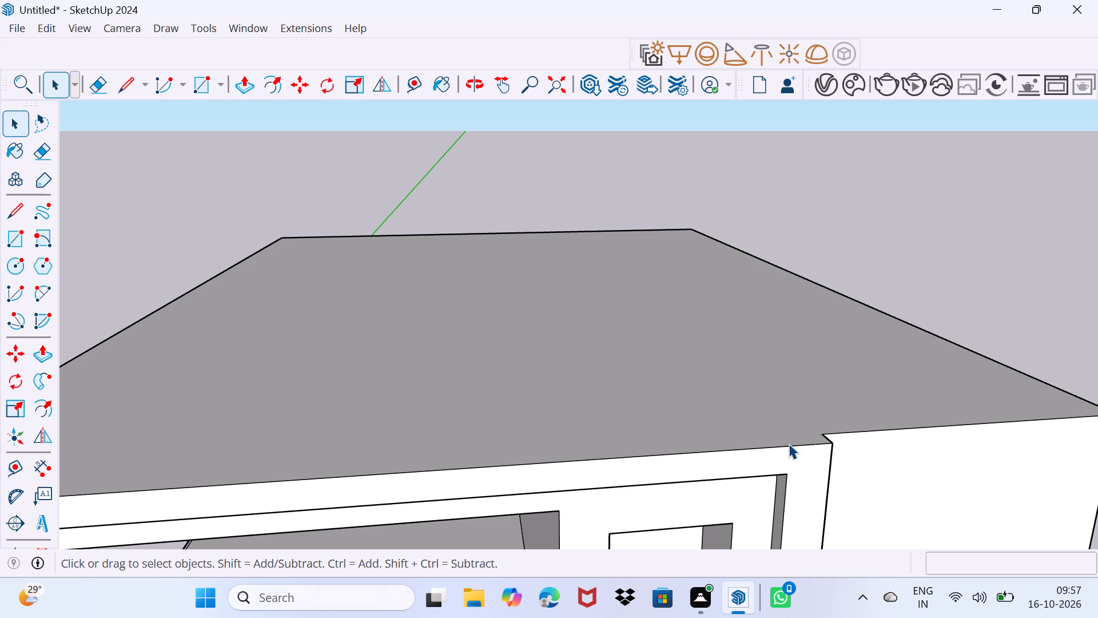
pyautogui.moveTo(886, 449); pyautogui.dragTo(796, 445, button='middle')
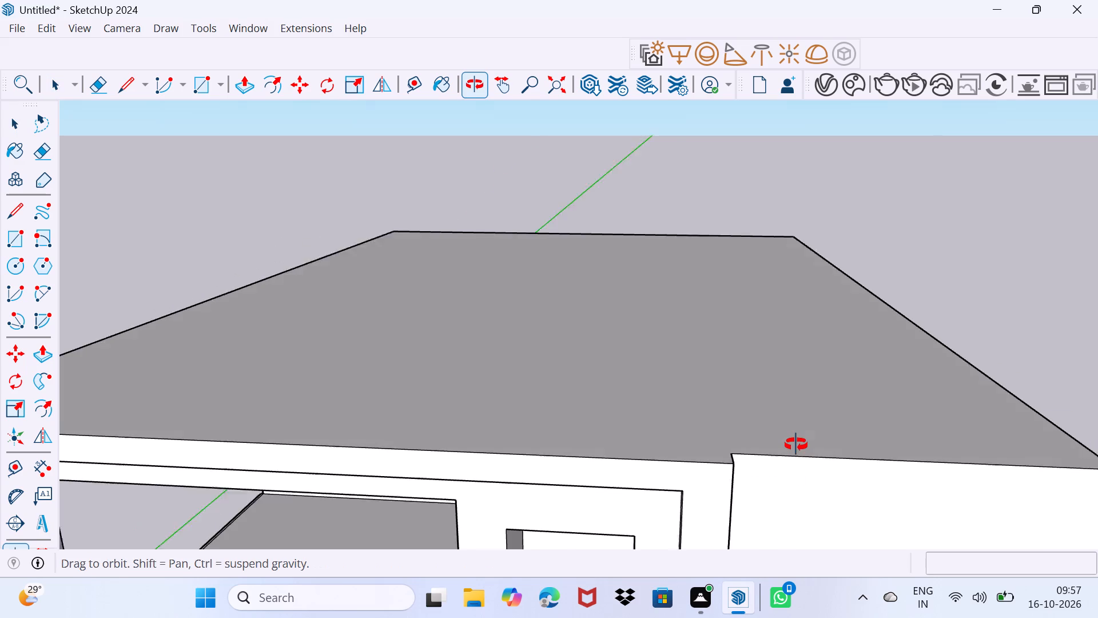
pyautogui.moveTo(796, 445); pyautogui.dragTo(813, 411, button='middle')
pyautogui.moveTo(735, 412); pyautogui.dragTo(785, 434, button='middle')
pyautogui.press('r')
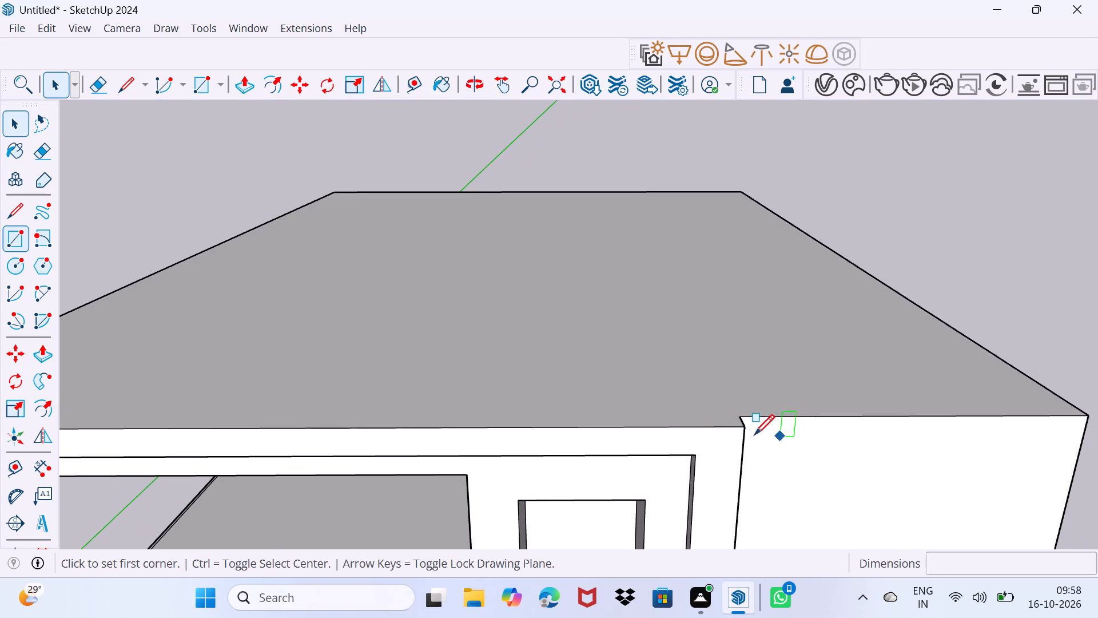
pyautogui.moveTo(717, 411); pyautogui.dragTo(733, 447, button='middle')
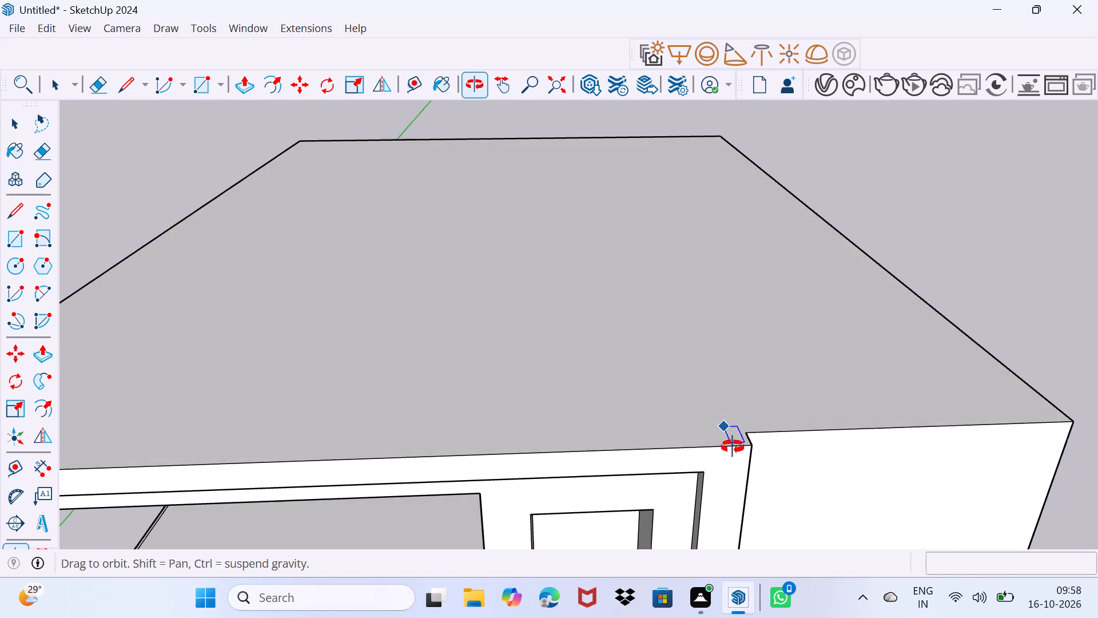
pyautogui.moveTo(733, 447); pyautogui.dragTo(734, 448, button='middle')
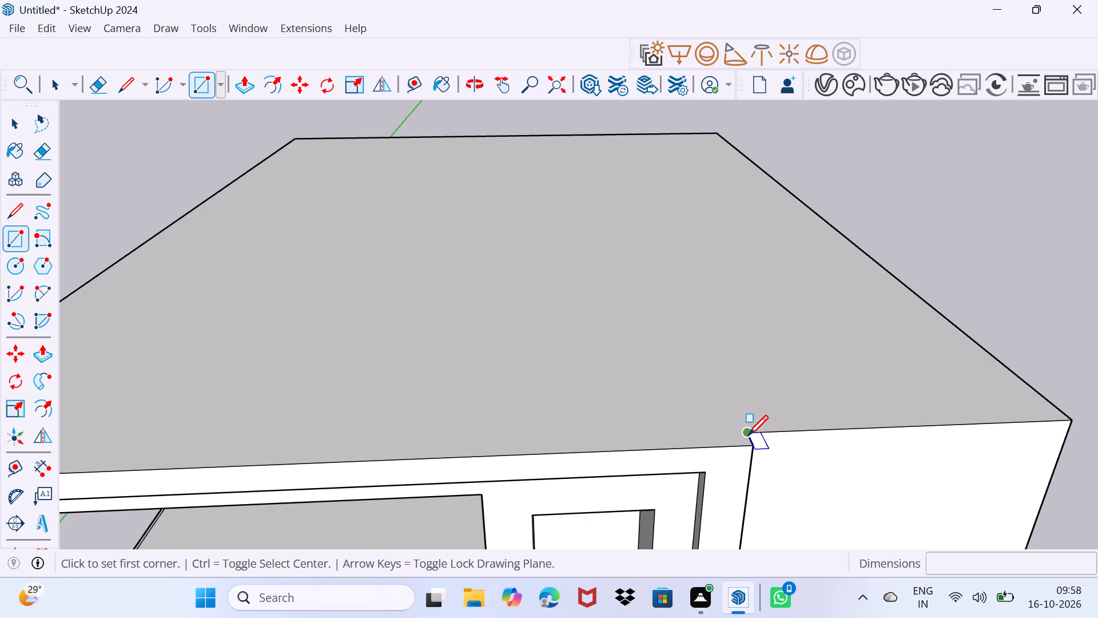
pyautogui.click(748, 435)
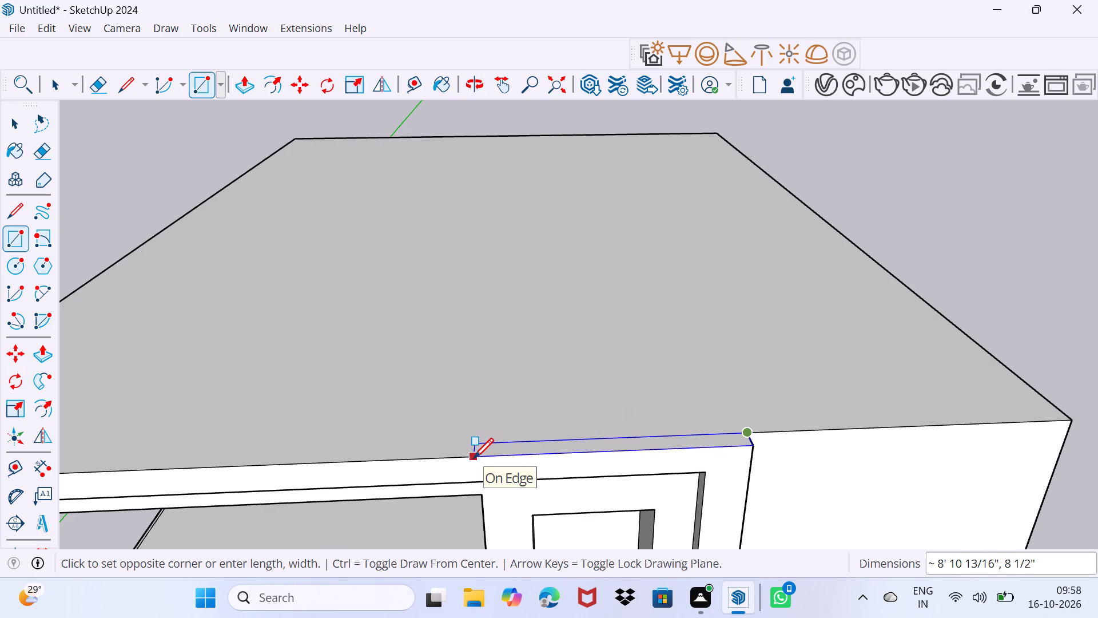
pyautogui.click(492, 459)
pyautogui.scroll(3, 577, 450)
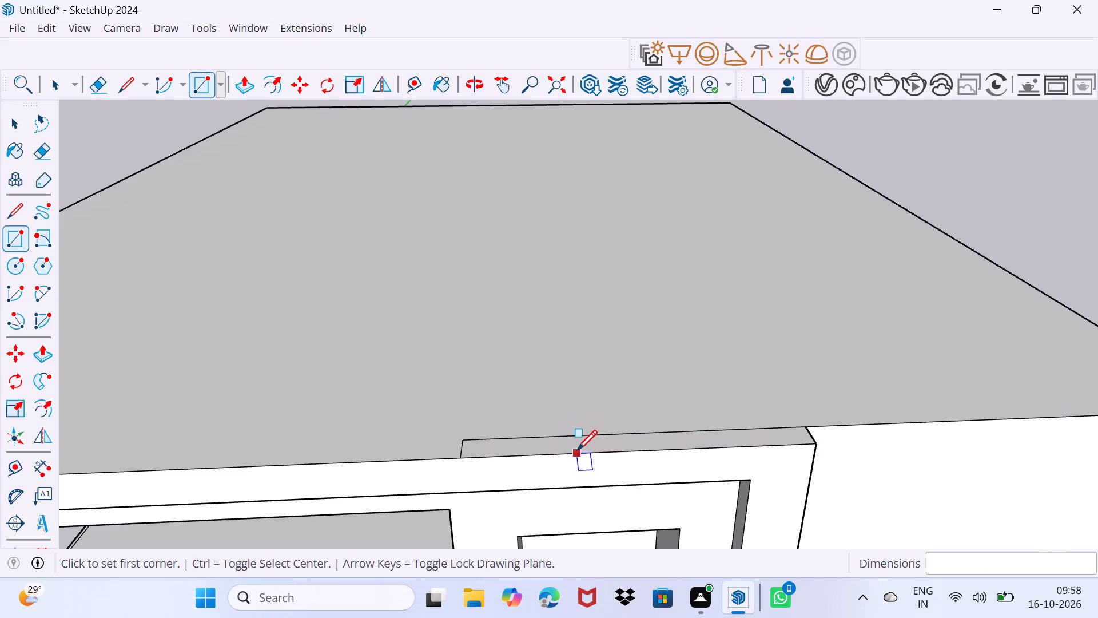
pyautogui.press('space')
# Shorten the roof strip at its notch end by drawing an 8 1/2" line across it and erasing the leftover edge beside the notch.
pyautogui.scroll(4, 624, 454)
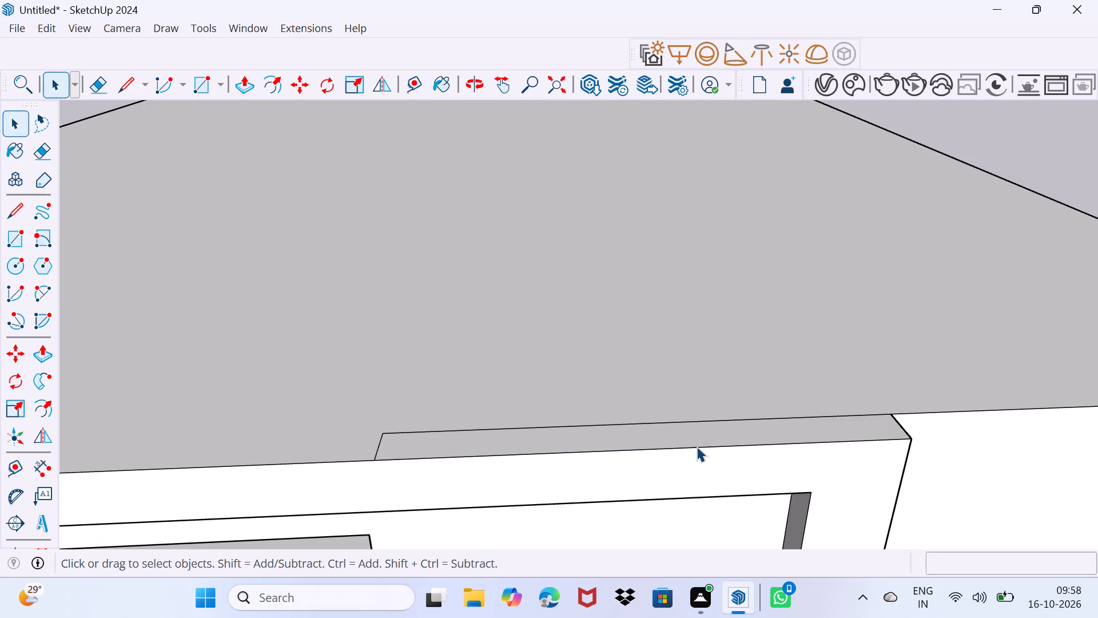
pyautogui.press('l')
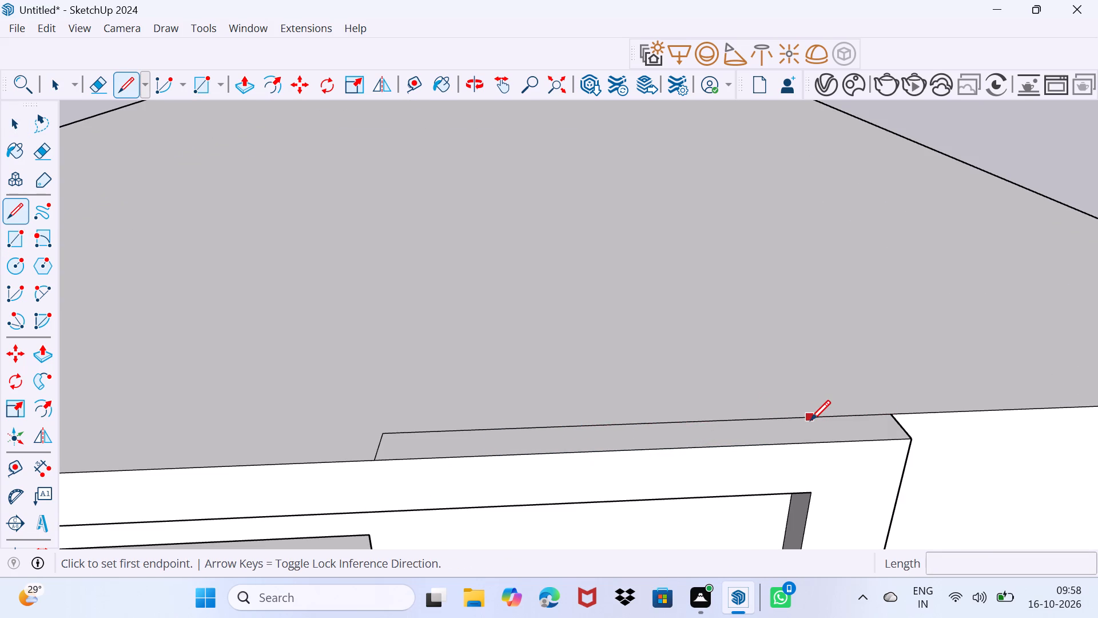
pyautogui.click(842, 420)
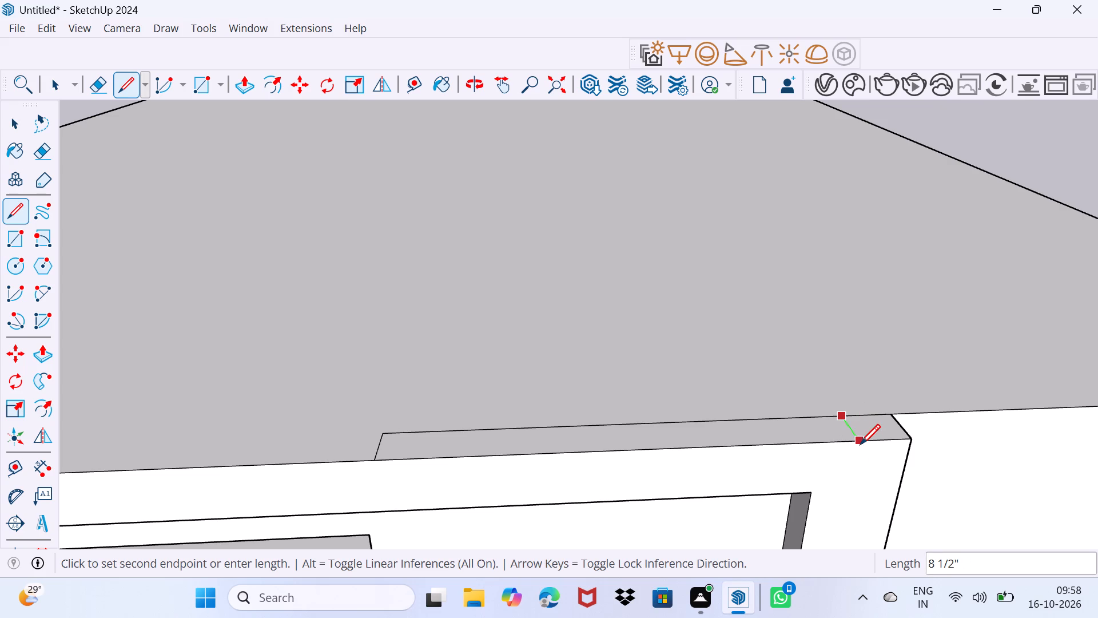
pyautogui.click(860, 444)
pyautogui.press('space')
pyautogui.scroll(2, 878, 415)
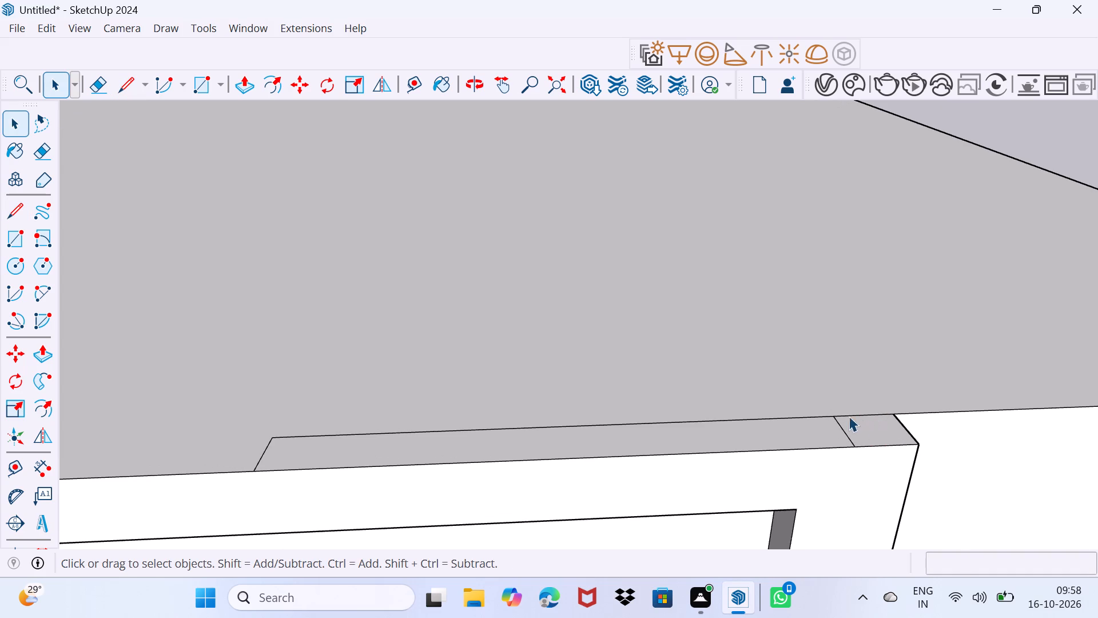
pyautogui.press('e')
pyautogui.moveTo(869, 409); pyautogui.dragTo(870, 426)
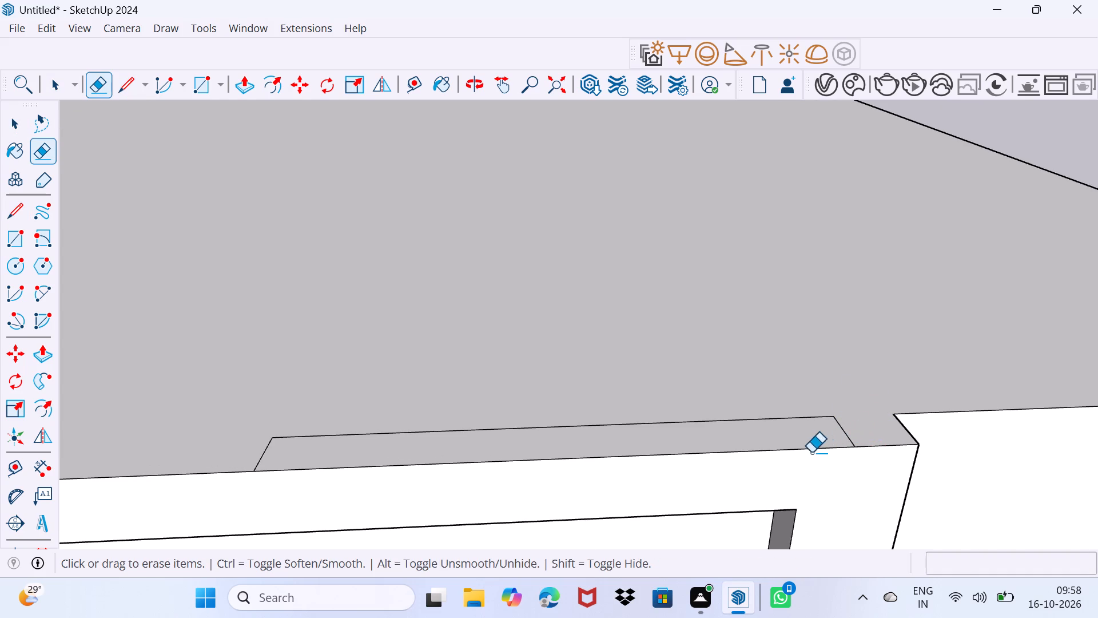
pyautogui.press('space')
# Push/Pull the thin strip on the roof edge upward 4'.
pyautogui.click(752, 432)
pyautogui.press('p')
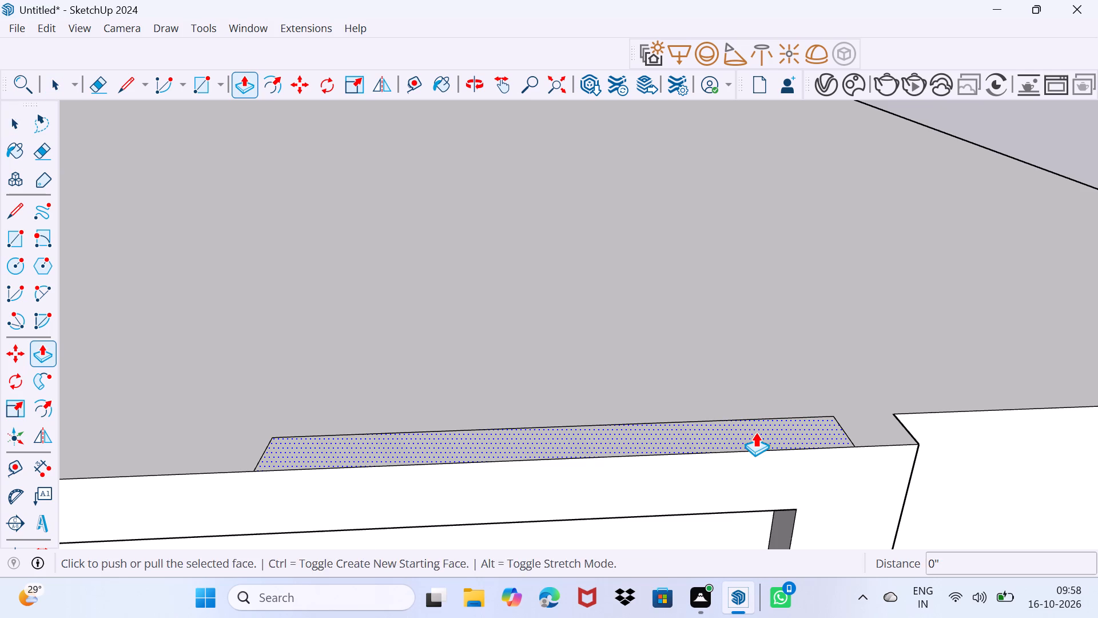
pyautogui.click(755, 432)
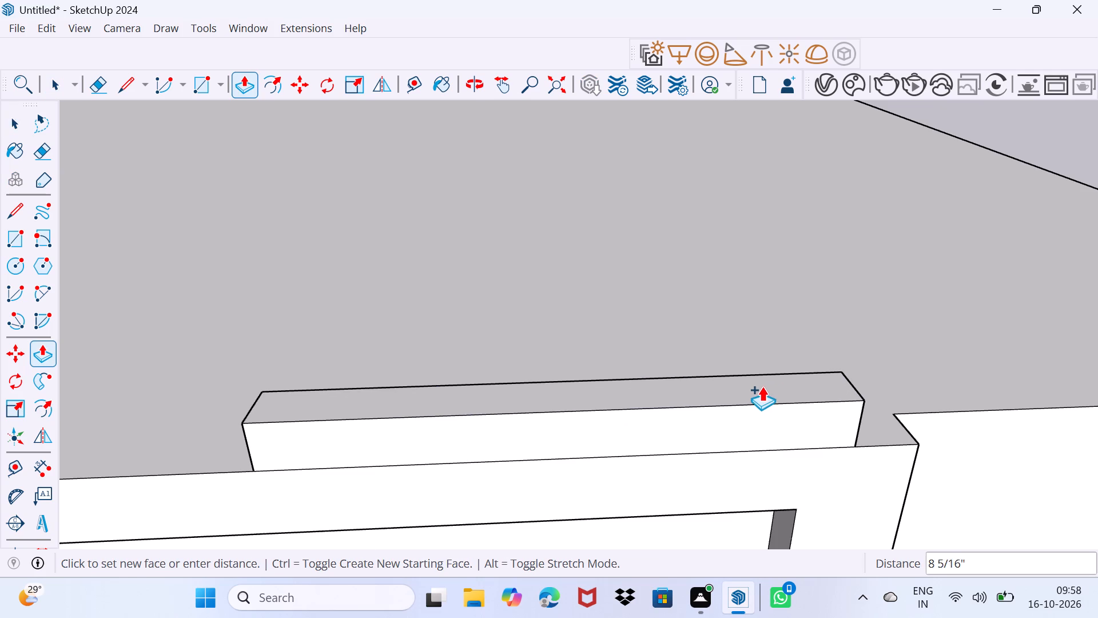
pyautogui.press('4')
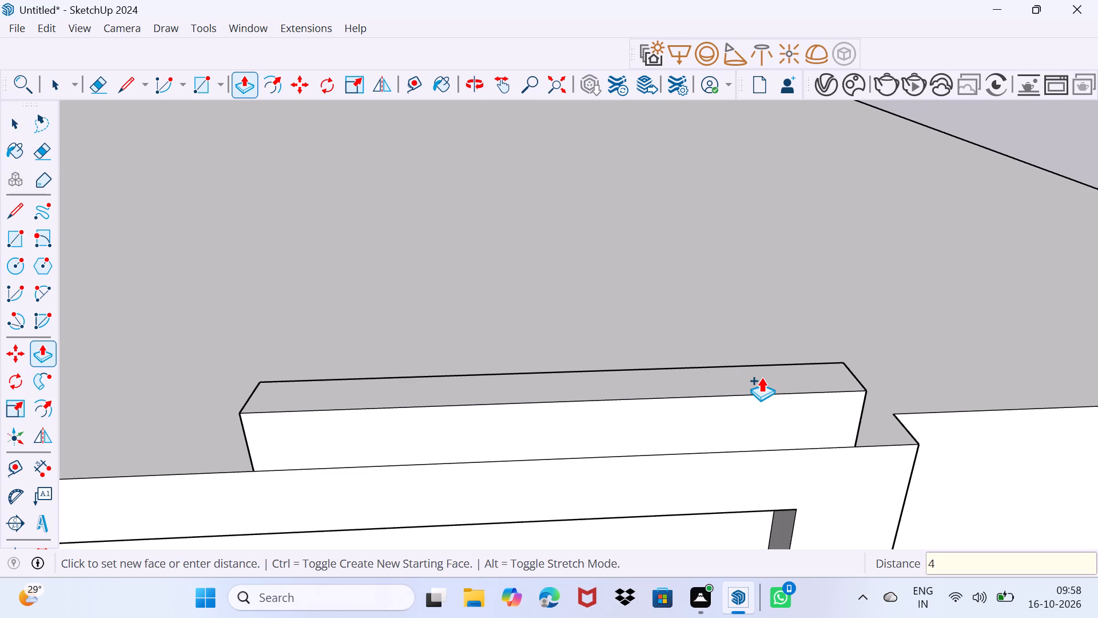
pyautogui.press("'")
pyautogui.press('Return')
pyautogui.scroll(-4, 758, 380)
pyautogui.press('space')
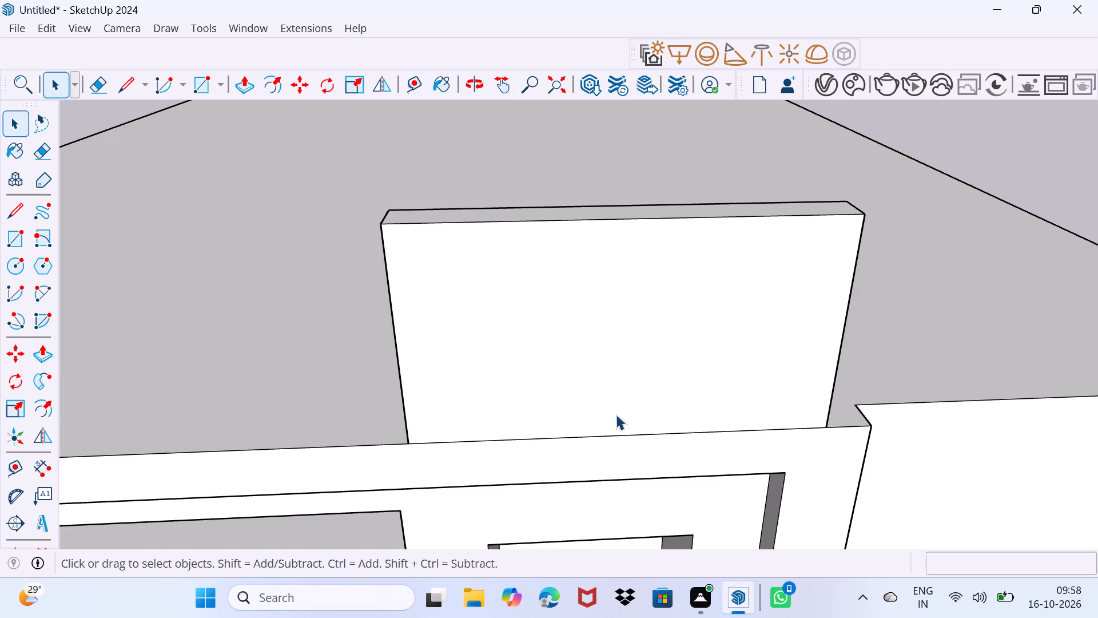
# Place a guide about 19' long from the corner post's front base corner, parallel to the roof edge toward the raised wall block.
pyautogui.moveTo(616, 414); pyautogui.dragTo(130, 422, button='middle')
pyautogui.scroll(-4, 411, 399)
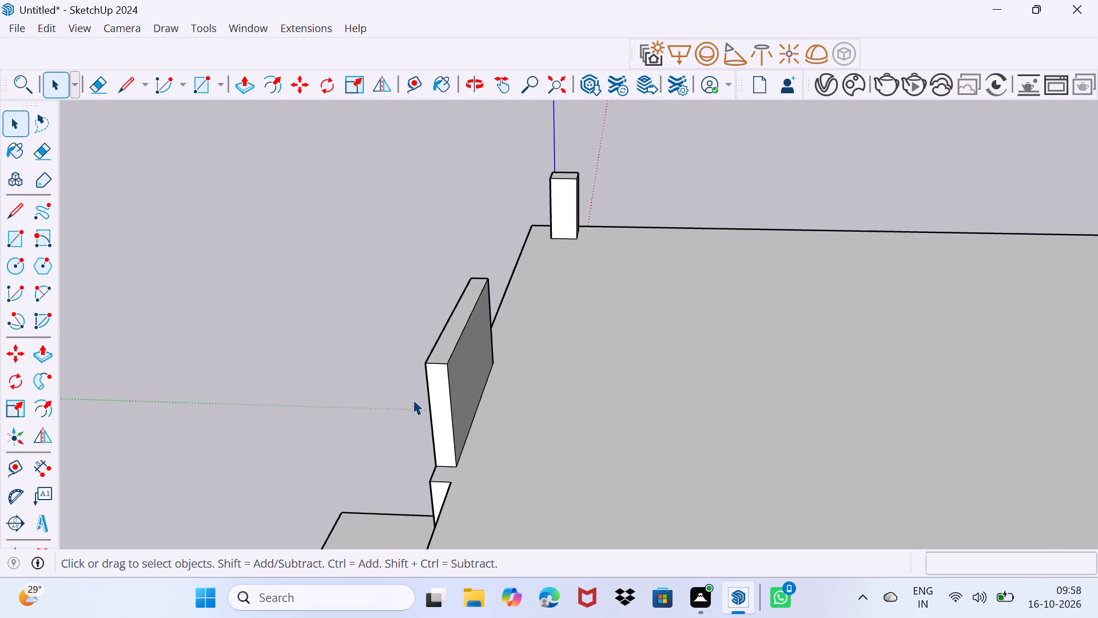
pyautogui.moveTo(503, 421); pyautogui.dragTo(620, 393, button='middle')
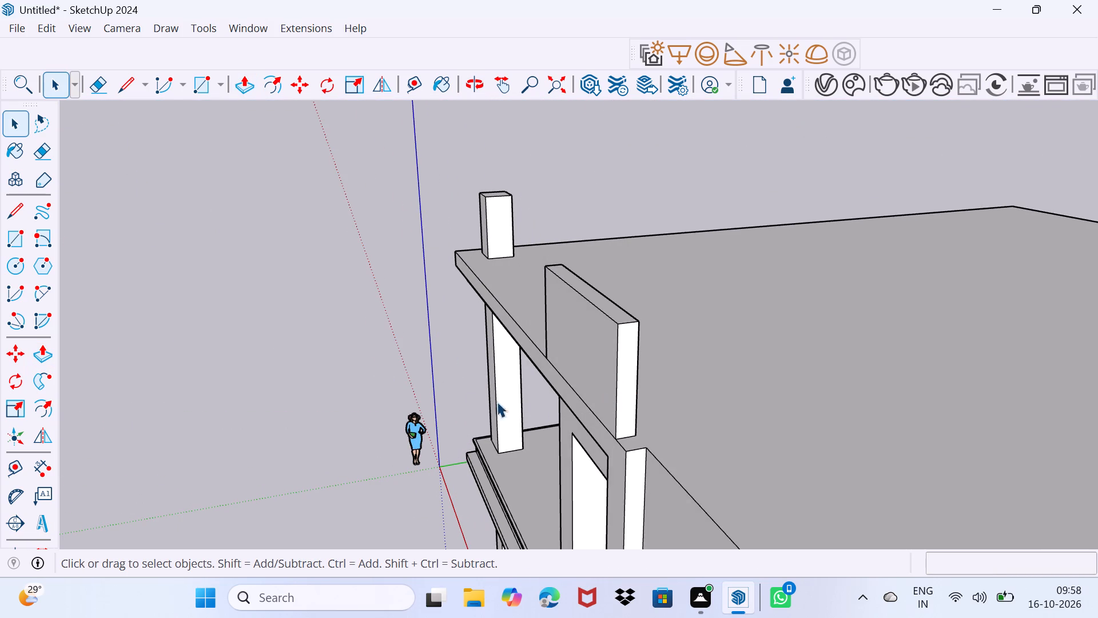
pyautogui.moveTo(471, 395); pyautogui.dragTo(739, 384, button='middle')
pyautogui.scroll(4, 398, 332)
pyautogui.moveTo(685, 325); pyautogui.dragTo(741, 328, button='middle')
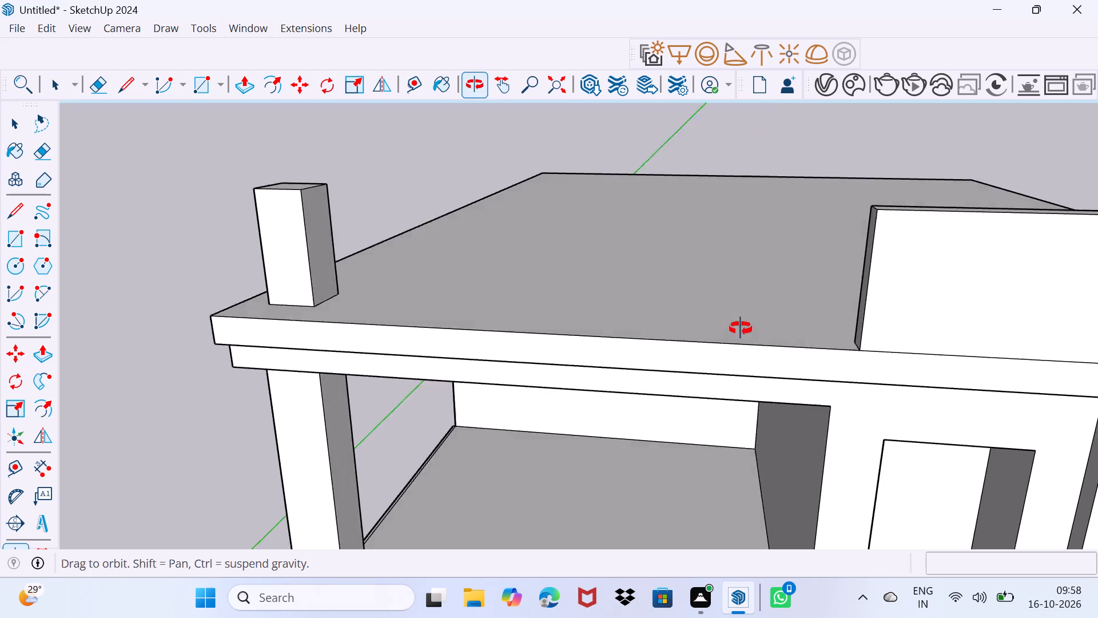
pyautogui.moveTo(741, 328); pyautogui.dragTo(790, 322, button='middle')
pyautogui.scroll(3, 307, 316)
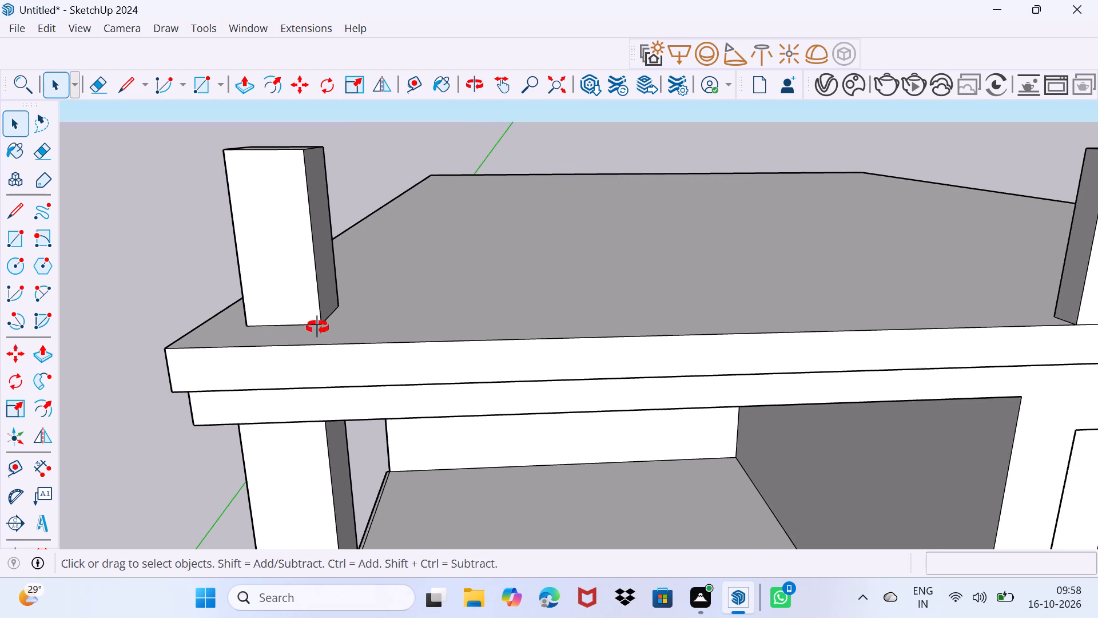
pyautogui.moveTo(314, 326); pyautogui.dragTo(385, 342, button='middle')
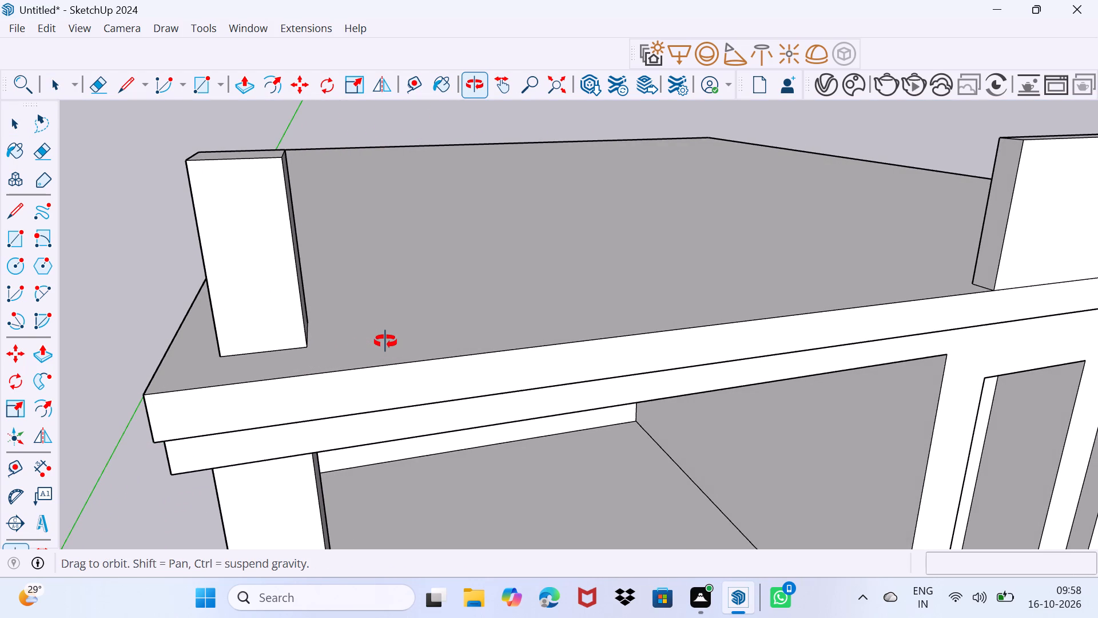
pyautogui.moveTo(385, 342); pyautogui.dragTo(447, 346, button='middle')
pyautogui.scroll(1, 319, 373)
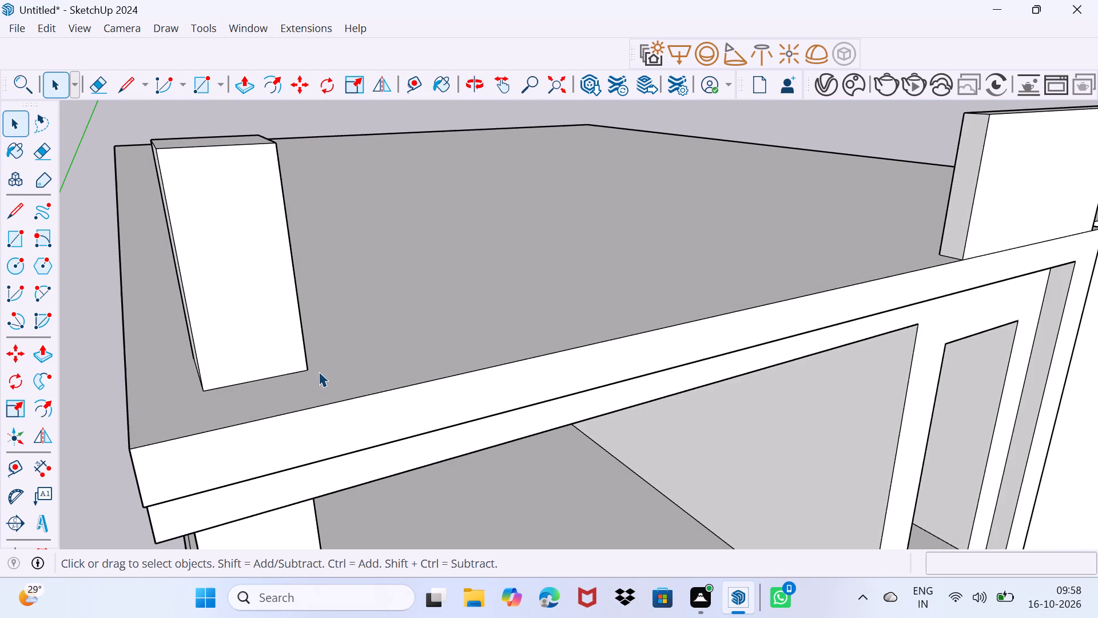
pyautogui.press('t')
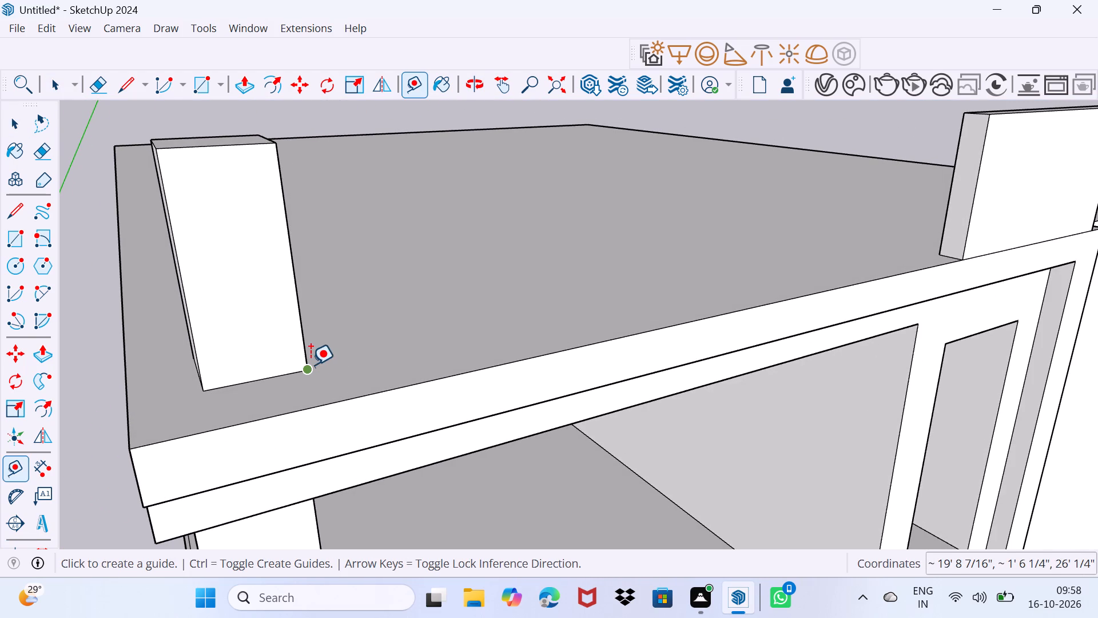
pyautogui.moveTo(311, 365); pyautogui.dragTo(324, 367)
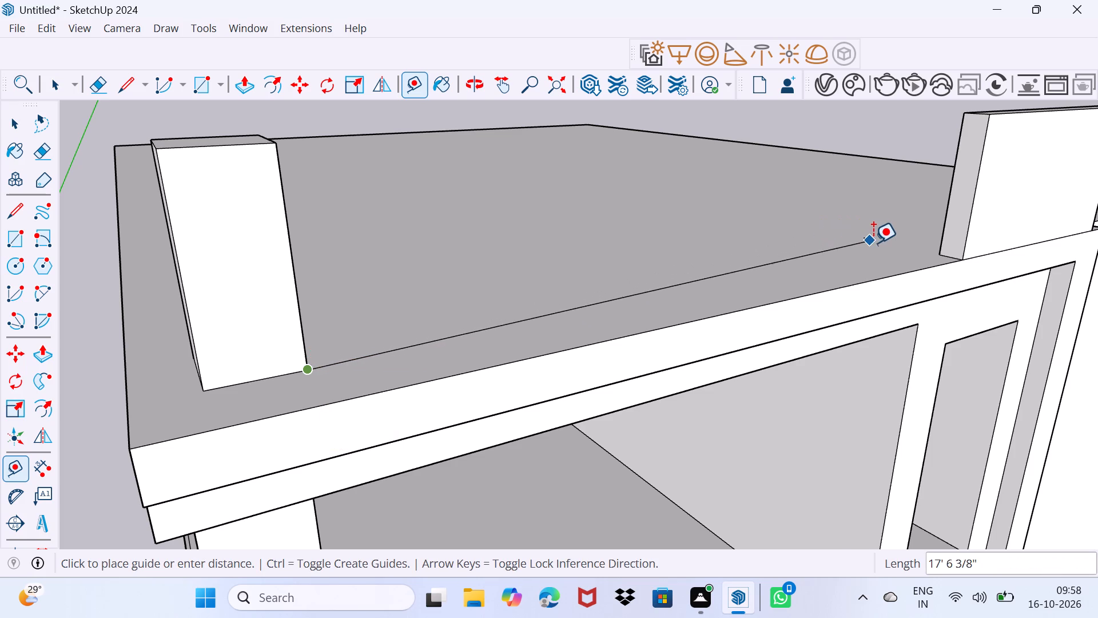
pyautogui.click(936, 236)
# Place a second guide about 43' long from the corner post's rear base corner, running past the raised wall block.
pyautogui.moveTo(759, 280); pyautogui.dragTo(197, 393, button='middle')
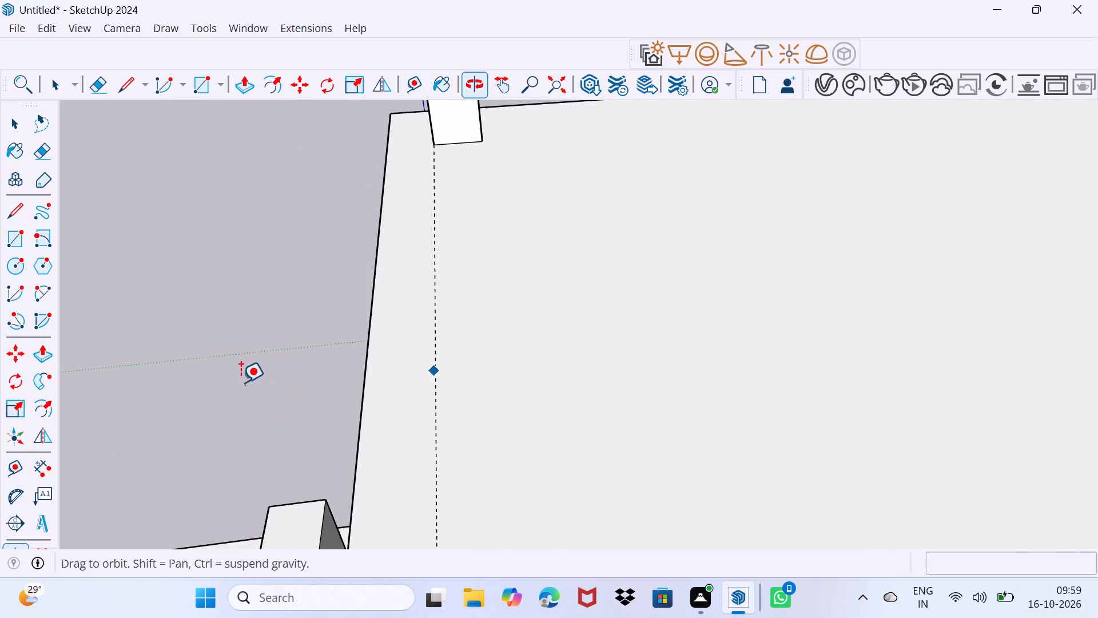
pyautogui.click(483, 134)
pyautogui.scroll(-2, 495, 430)
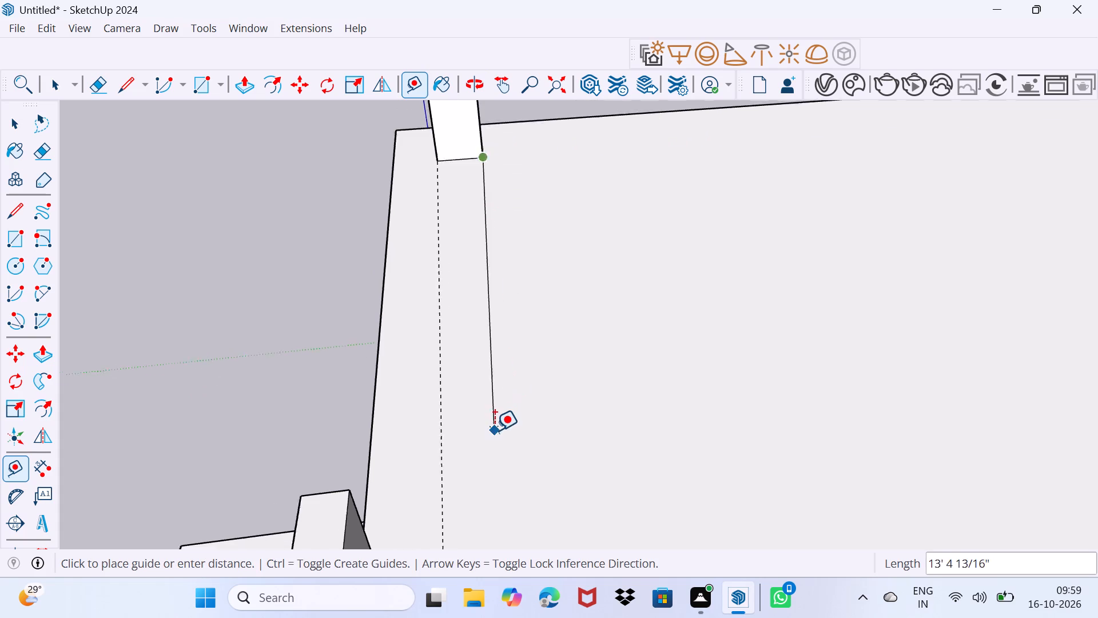
pyautogui.scroll(-5, 495, 430)
pyautogui.keyDown('shift'); pyautogui.moveTo(502, 461); pyautogui.dragTo(499, 341, button='middle'); pyautogui.keyUp('shift')
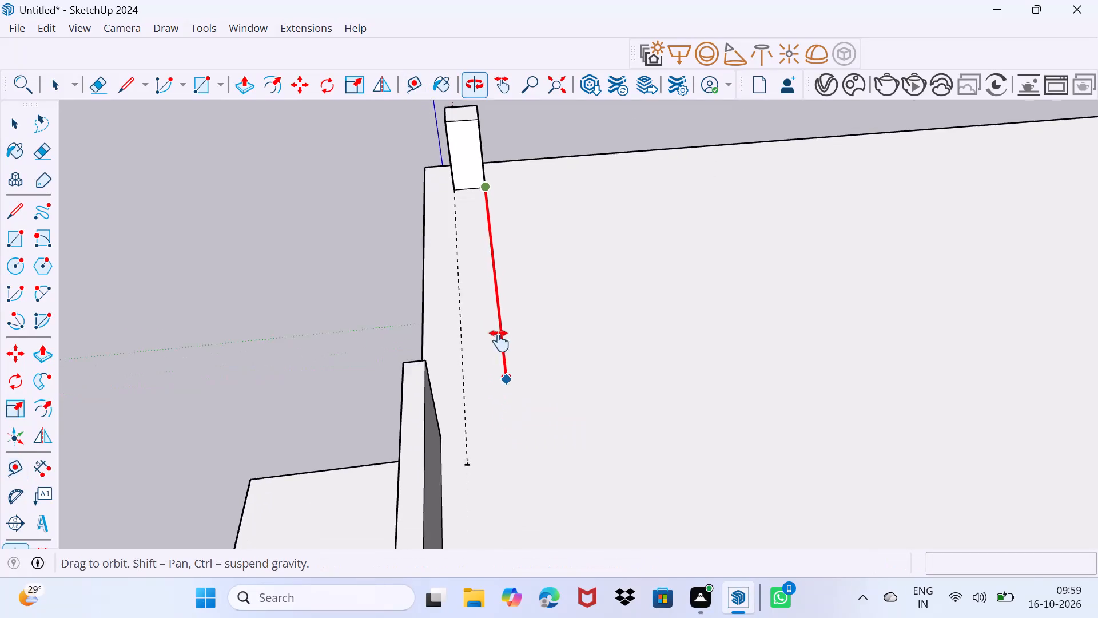
pyautogui.keyDown('shift'); pyautogui.moveTo(499, 341); pyautogui.dragTo(495, 228, button='middle'); pyautogui.keyUp('shift')
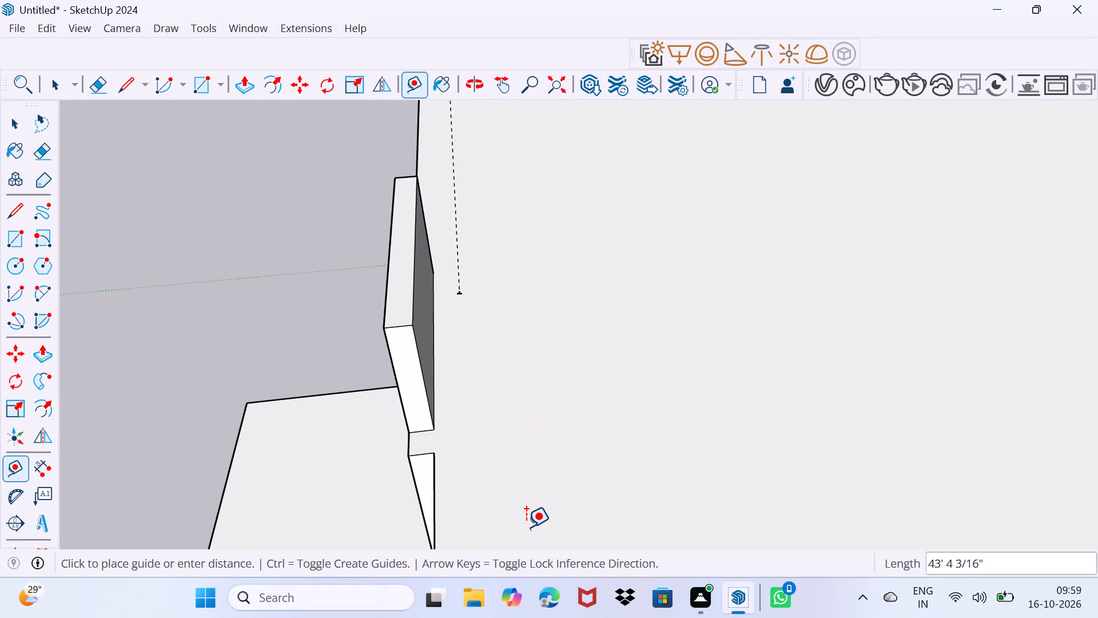
pyautogui.click(532, 532)
pyautogui.press('space')
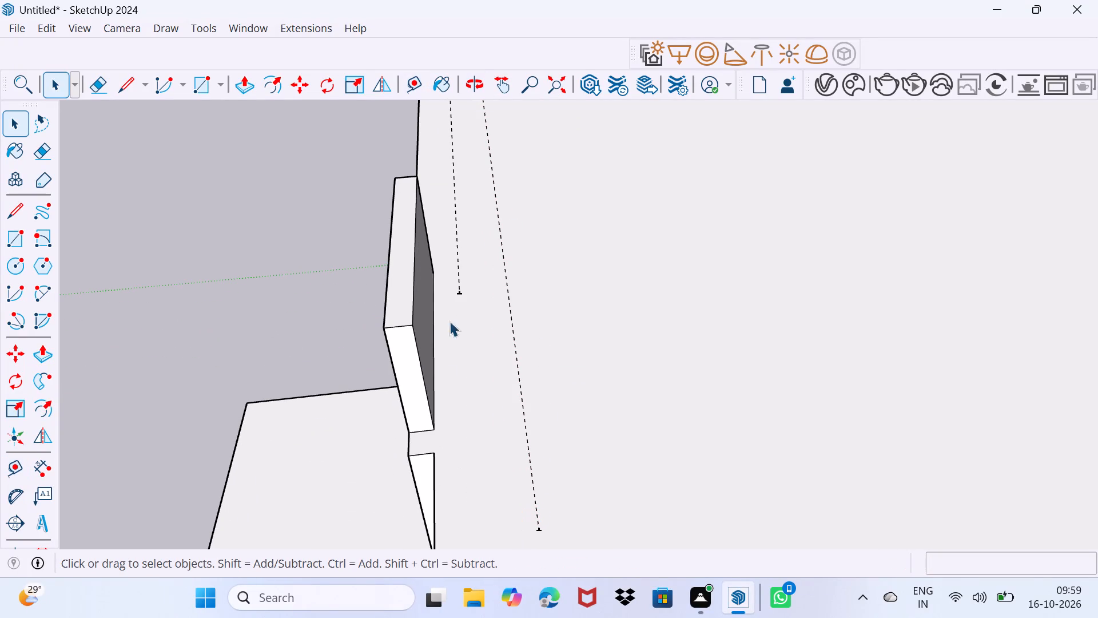
# Place a guide about 9' 10" long from the end of the shorter roof guide, continuing it past the raised wall block.
pyautogui.scroll(6, 454, 295)
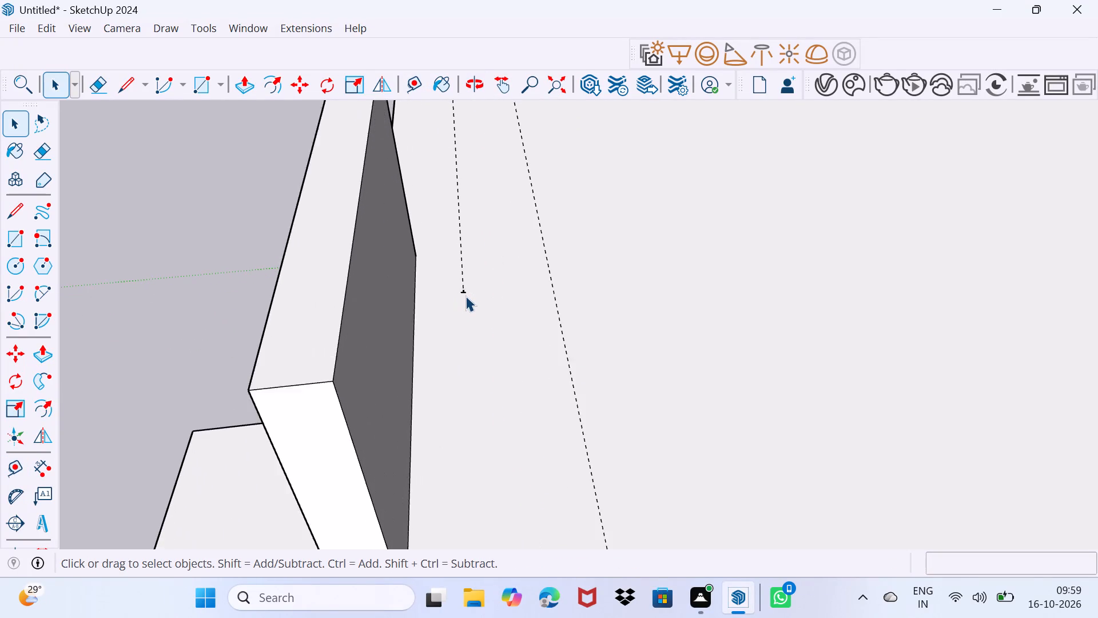
pyautogui.scroll(1, 466, 296)
pyautogui.press('l')
pyautogui.click(464, 288)
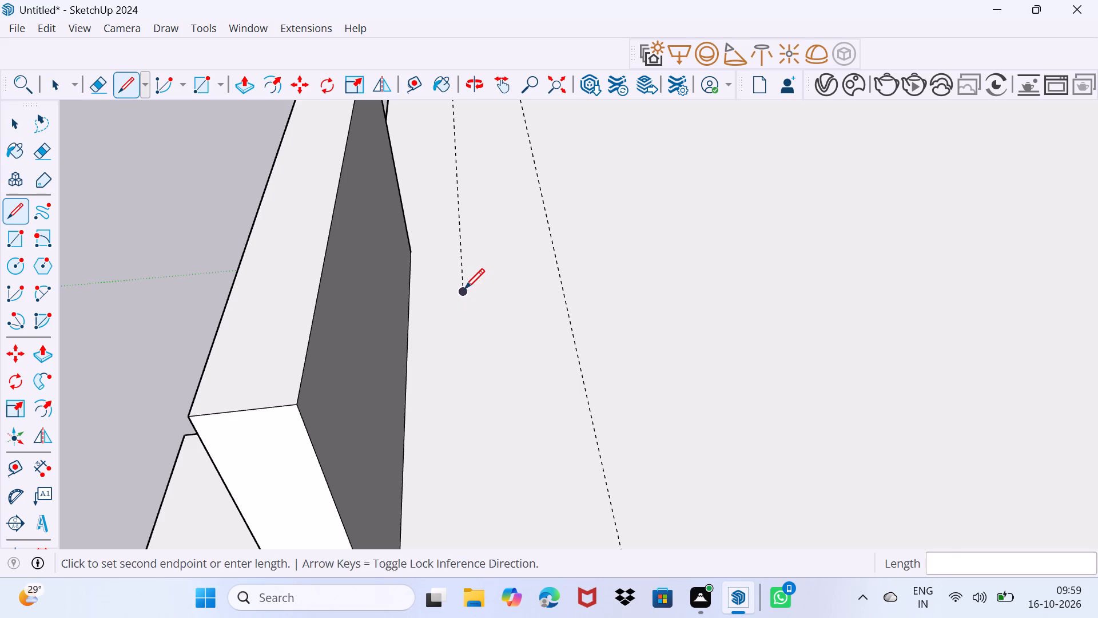
pyautogui.press('t')
pyautogui.click(465, 295)
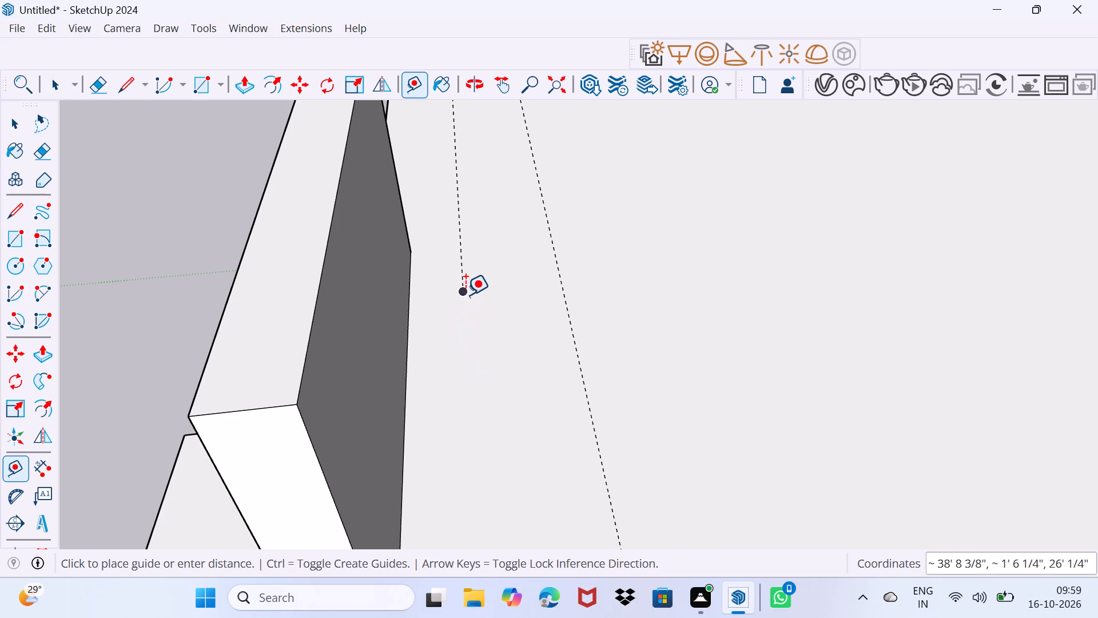
pyautogui.scroll(-4, 455, 424)
pyautogui.scroll(1, 455, 425)
pyautogui.scroll(-4, 454, 425)
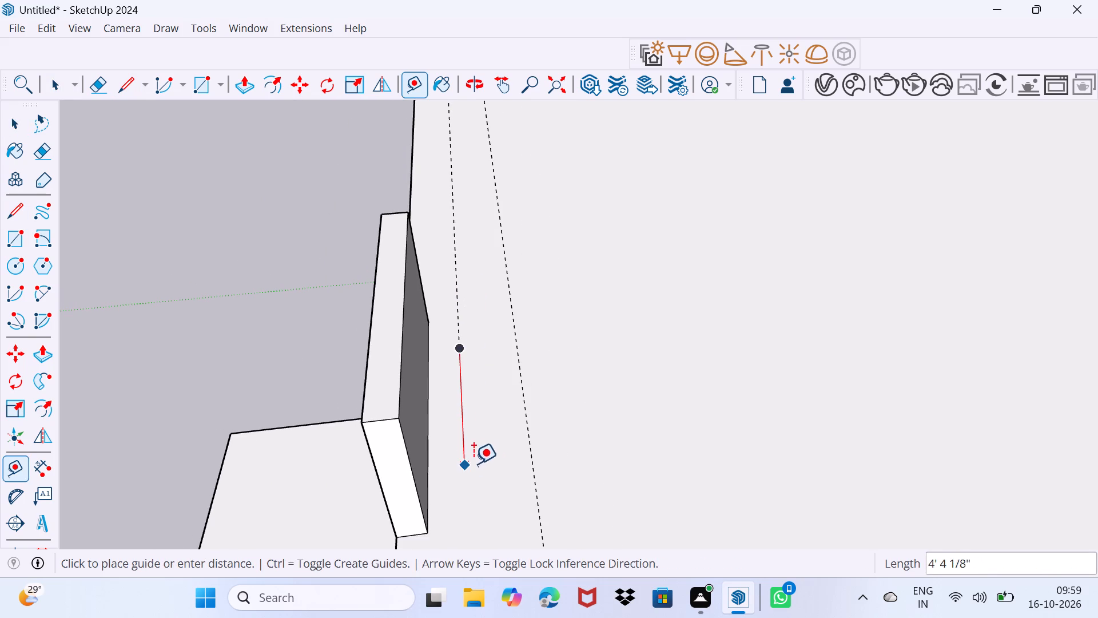
pyautogui.keyDown('shift'); pyautogui.moveTo(474, 463); pyautogui.dragTo(473, 286, button='middle'); pyautogui.keyUp('shift')
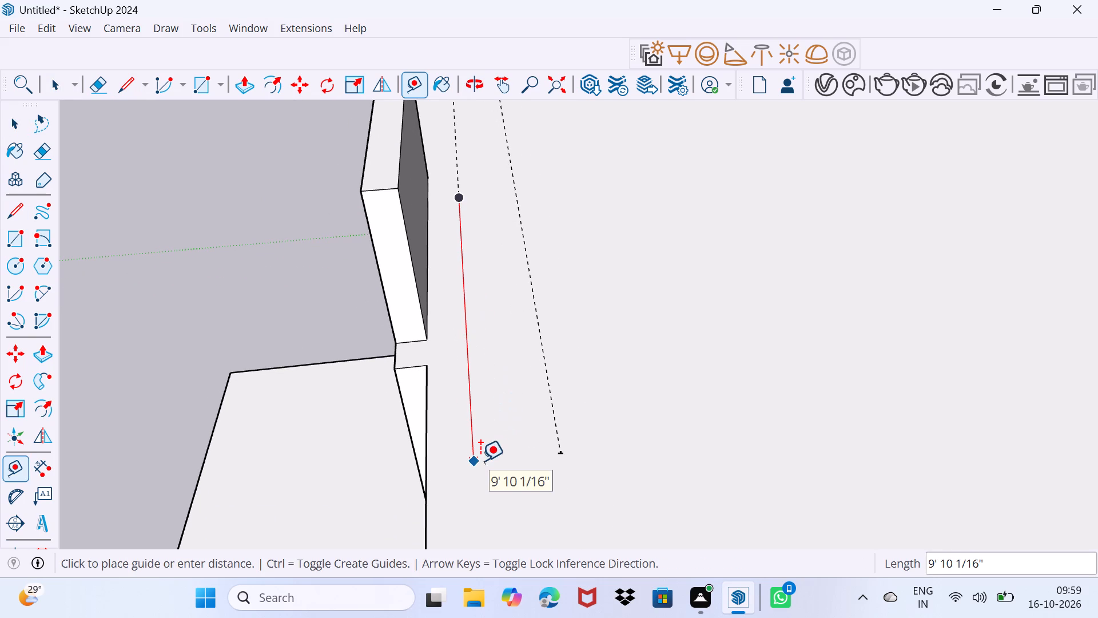
pyautogui.click(480, 461)
pyautogui.press('space')
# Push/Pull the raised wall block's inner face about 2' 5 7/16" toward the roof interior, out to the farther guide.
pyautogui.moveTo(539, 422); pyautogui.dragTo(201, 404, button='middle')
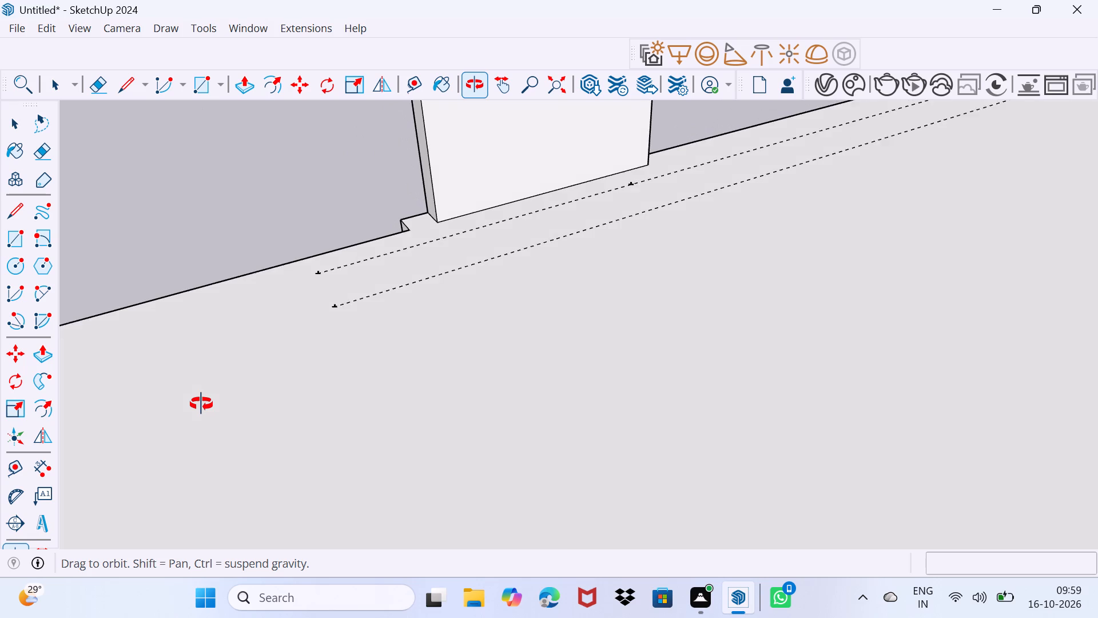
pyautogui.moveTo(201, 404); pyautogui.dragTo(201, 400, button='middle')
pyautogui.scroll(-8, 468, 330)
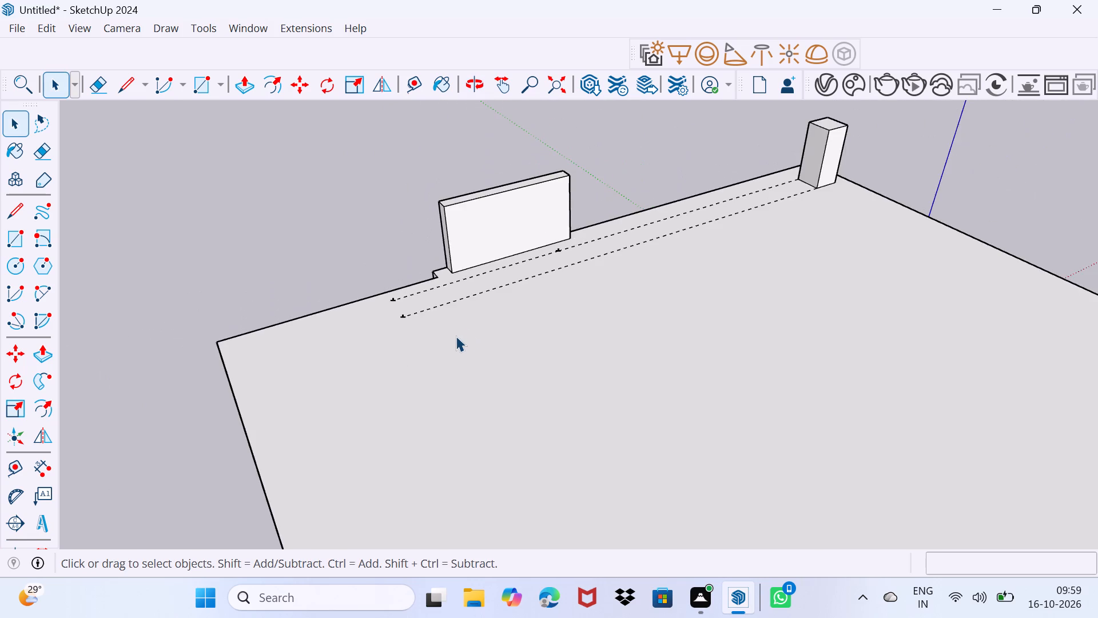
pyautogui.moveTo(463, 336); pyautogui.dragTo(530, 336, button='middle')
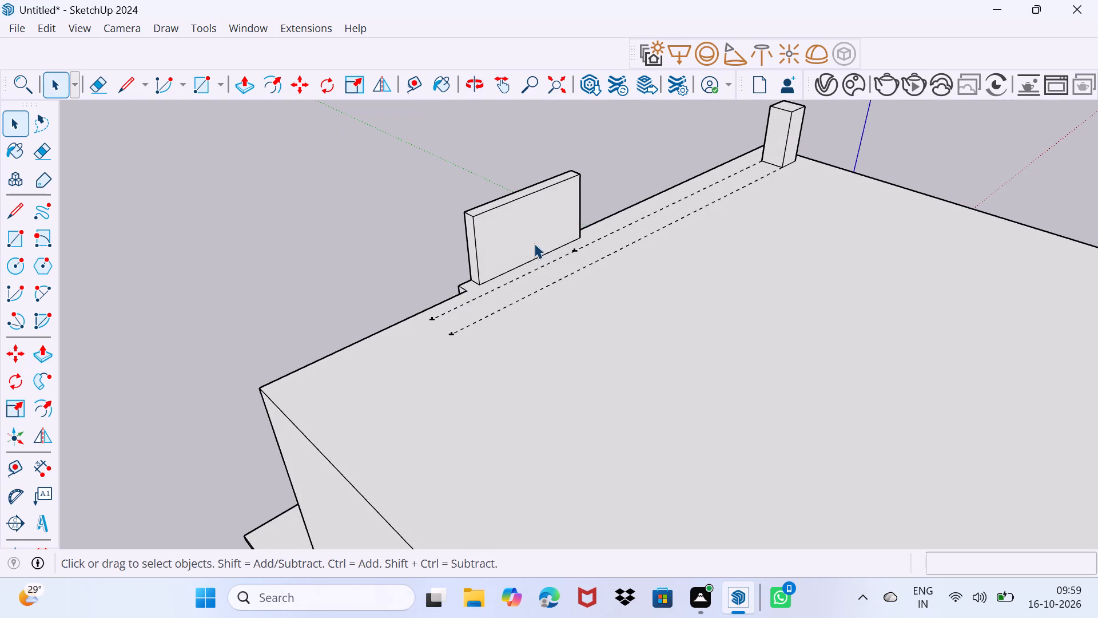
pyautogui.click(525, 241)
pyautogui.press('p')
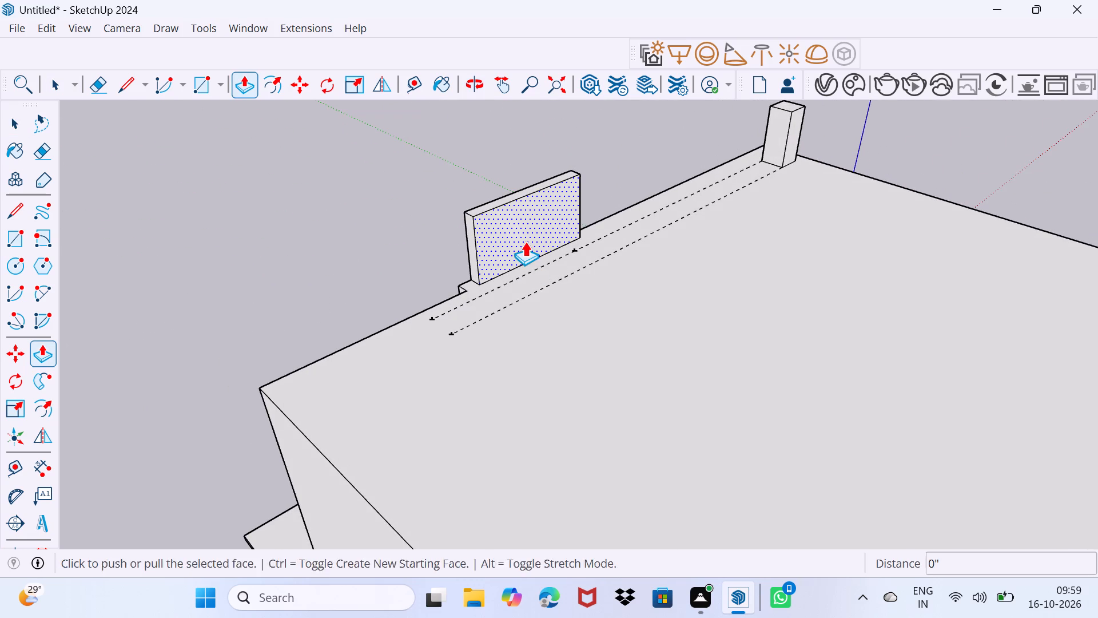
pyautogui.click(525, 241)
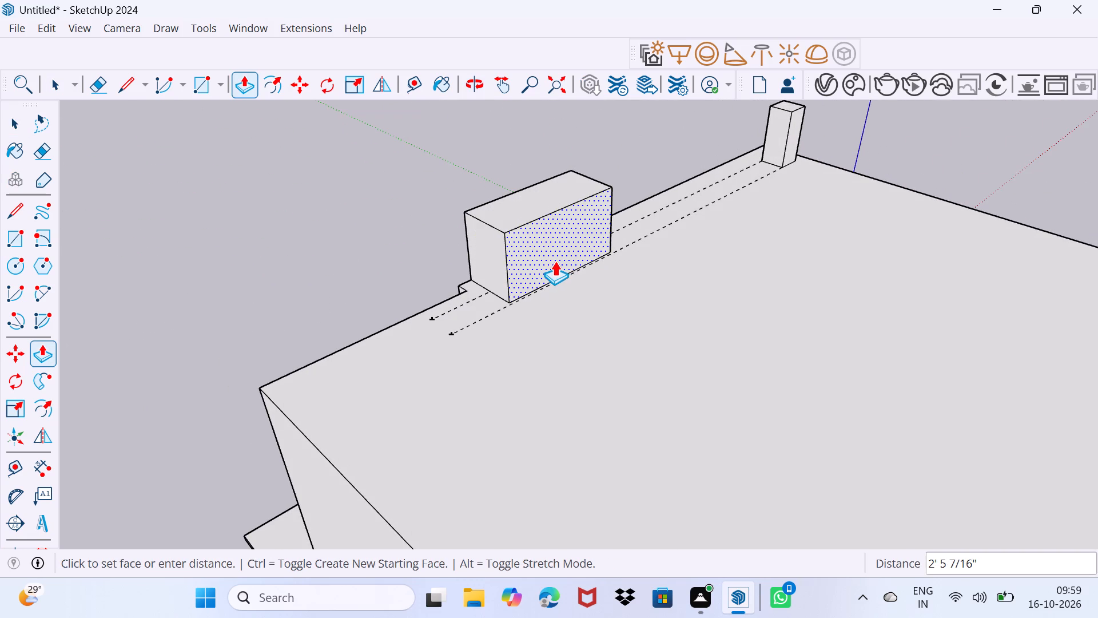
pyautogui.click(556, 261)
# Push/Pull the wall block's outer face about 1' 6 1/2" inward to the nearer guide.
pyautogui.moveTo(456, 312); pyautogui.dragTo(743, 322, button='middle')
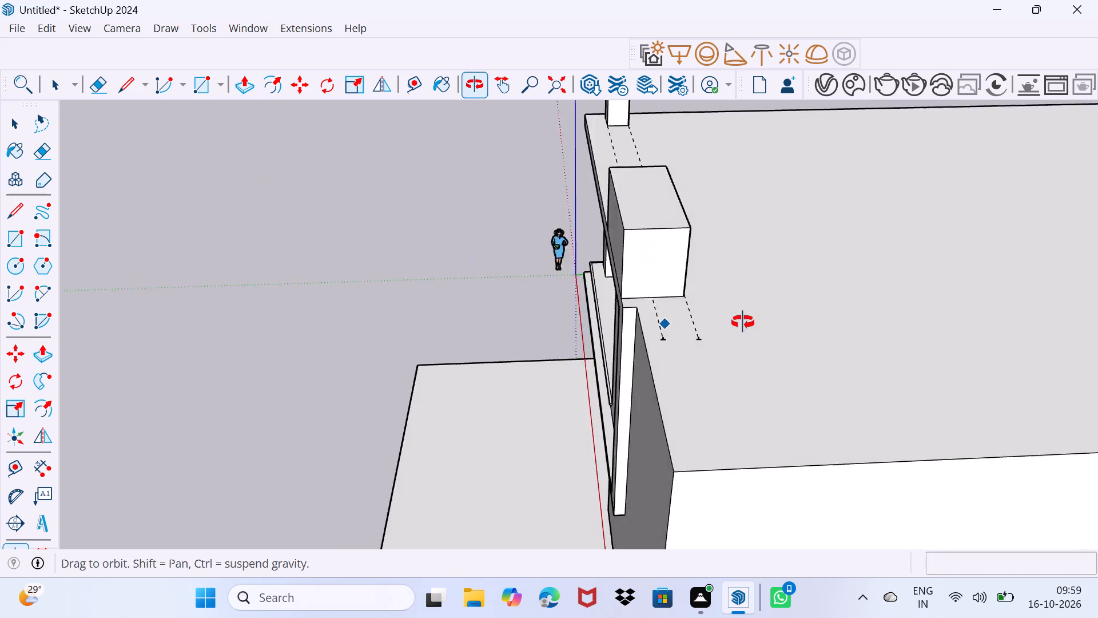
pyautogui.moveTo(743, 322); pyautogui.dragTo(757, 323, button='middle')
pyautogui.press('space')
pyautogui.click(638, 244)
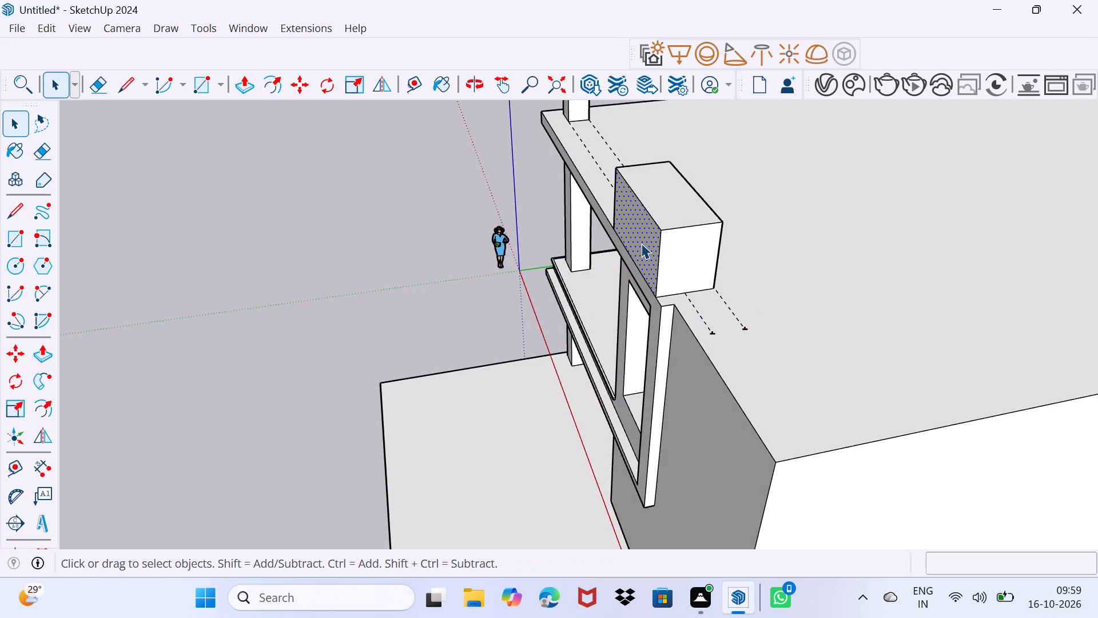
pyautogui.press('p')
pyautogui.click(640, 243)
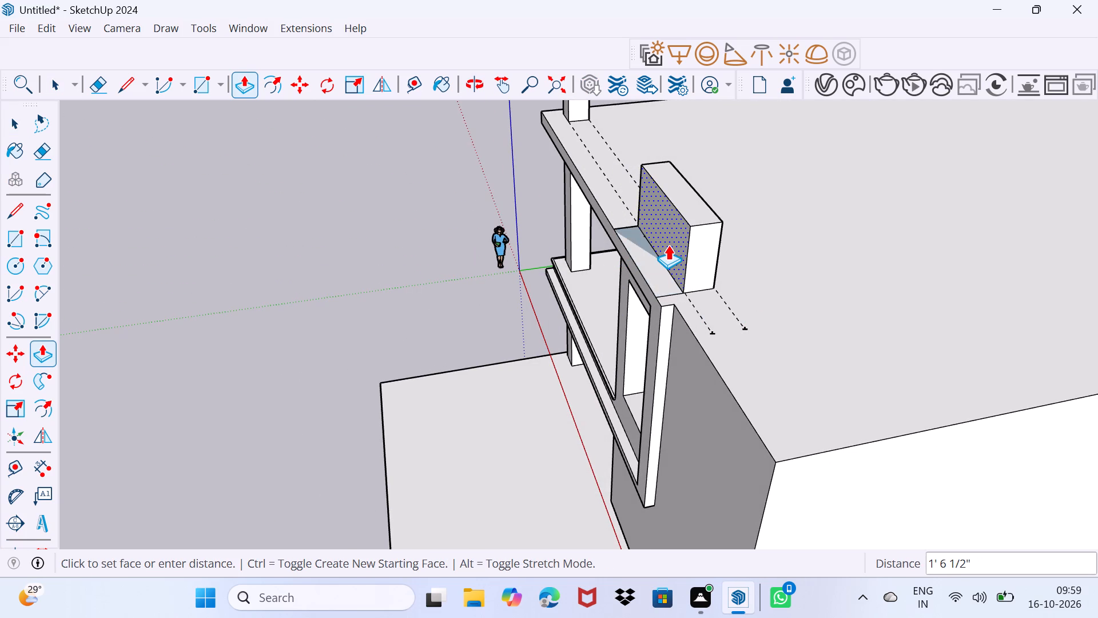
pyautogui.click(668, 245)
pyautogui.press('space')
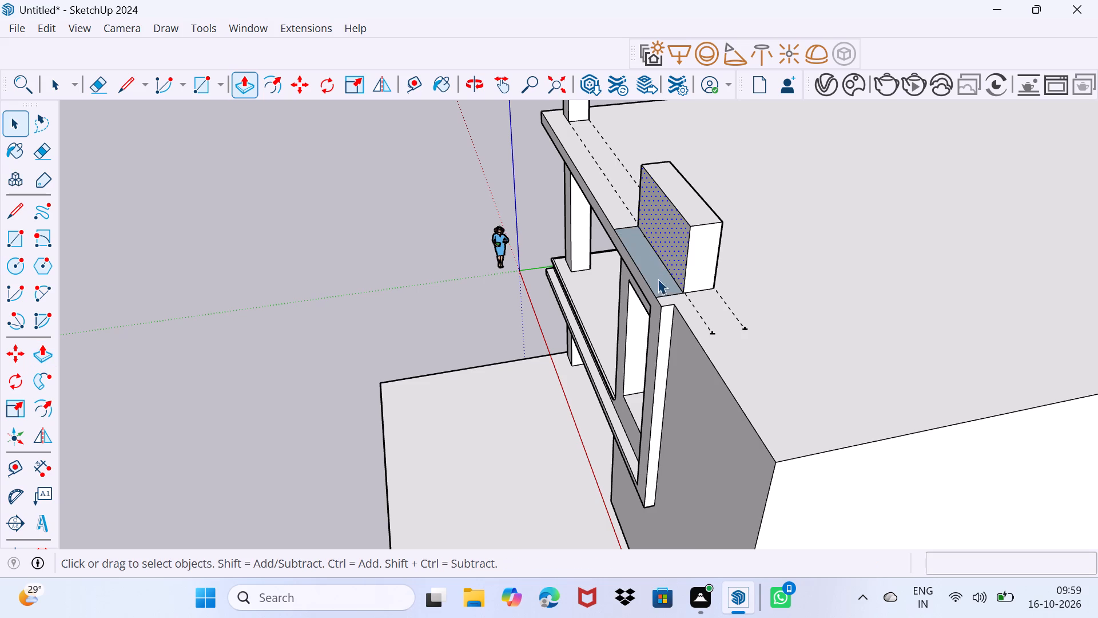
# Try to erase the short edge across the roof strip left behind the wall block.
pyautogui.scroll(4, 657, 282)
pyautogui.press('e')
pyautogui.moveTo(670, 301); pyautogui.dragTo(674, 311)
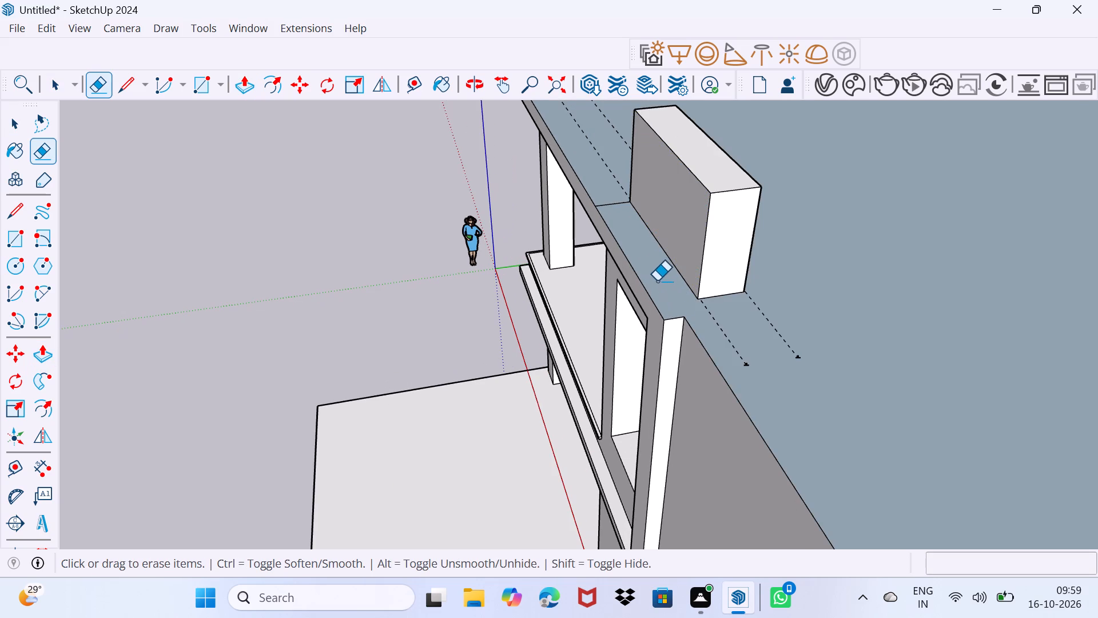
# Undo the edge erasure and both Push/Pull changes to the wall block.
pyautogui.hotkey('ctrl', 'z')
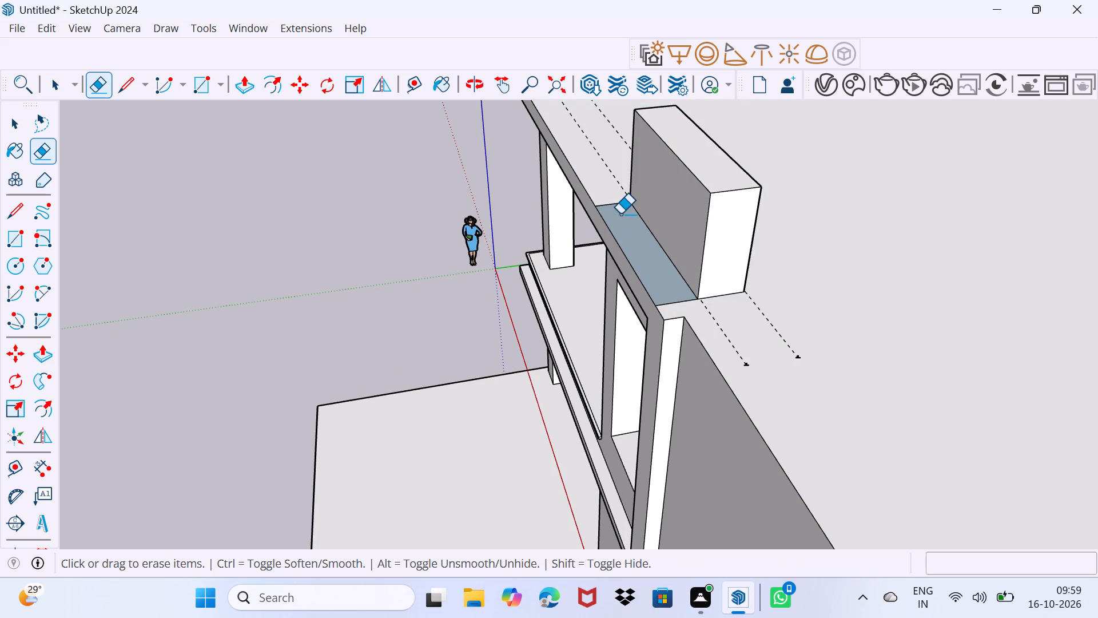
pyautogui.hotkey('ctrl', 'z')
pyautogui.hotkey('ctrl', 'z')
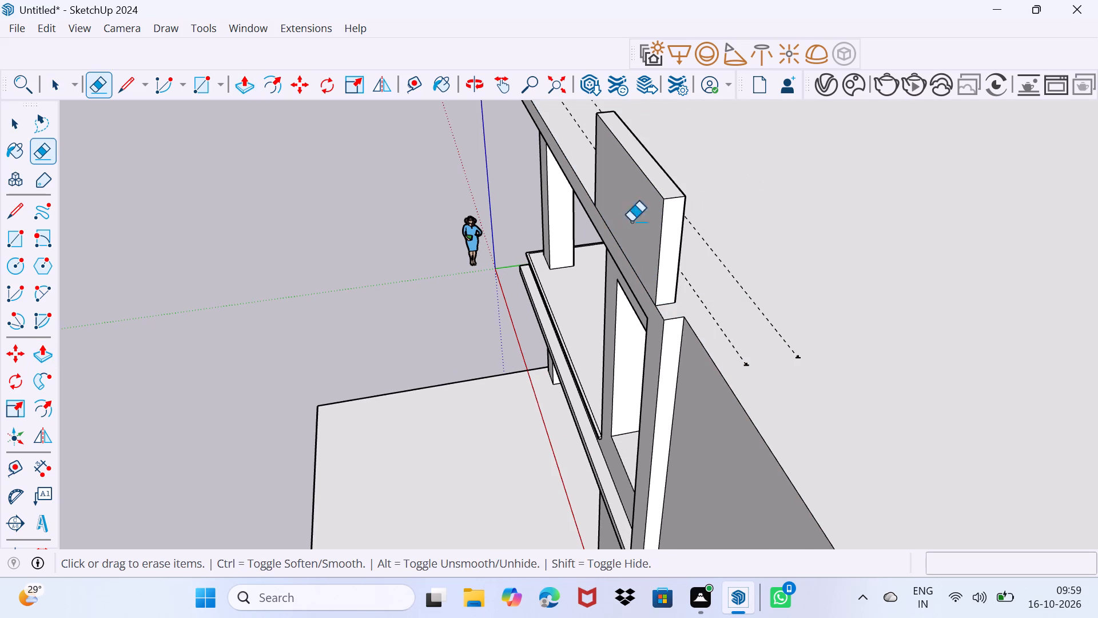
# Place guides from the wall block's two inner base corners across both roof guides, the first about 3' 2" long.
pyautogui.moveTo(657, 244); pyautogui.dragTo(484, 248, button='middle')
pyautogui.moveTo(664, 244); pyautogui.dragTo(466, 236, button='middle')
pyautogui.scroll(8, 532, 233)
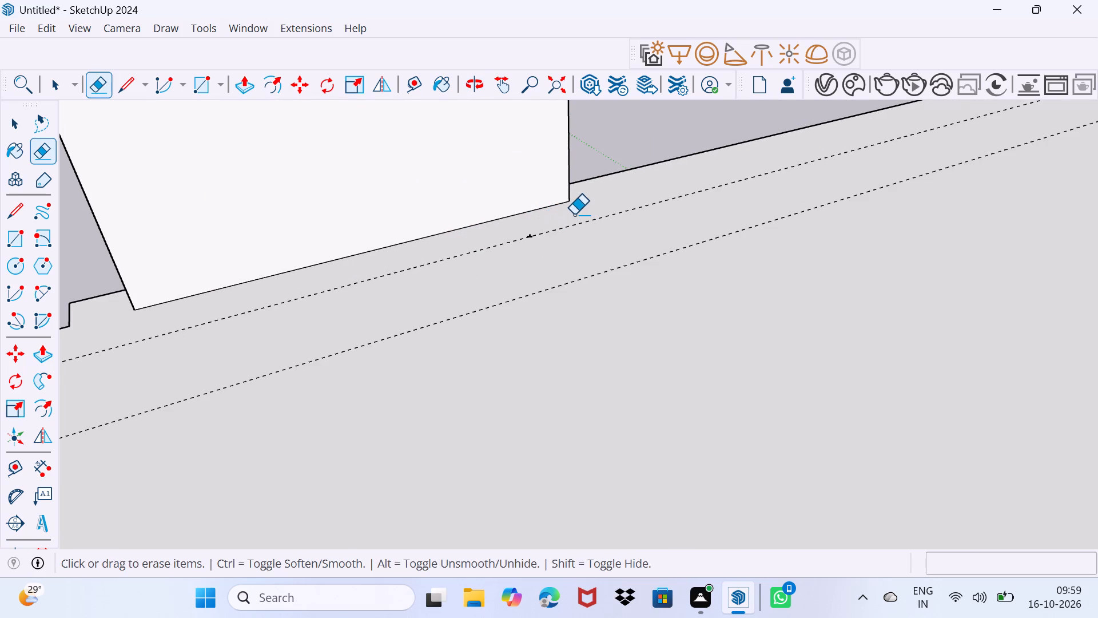
pyautogui.press('l')
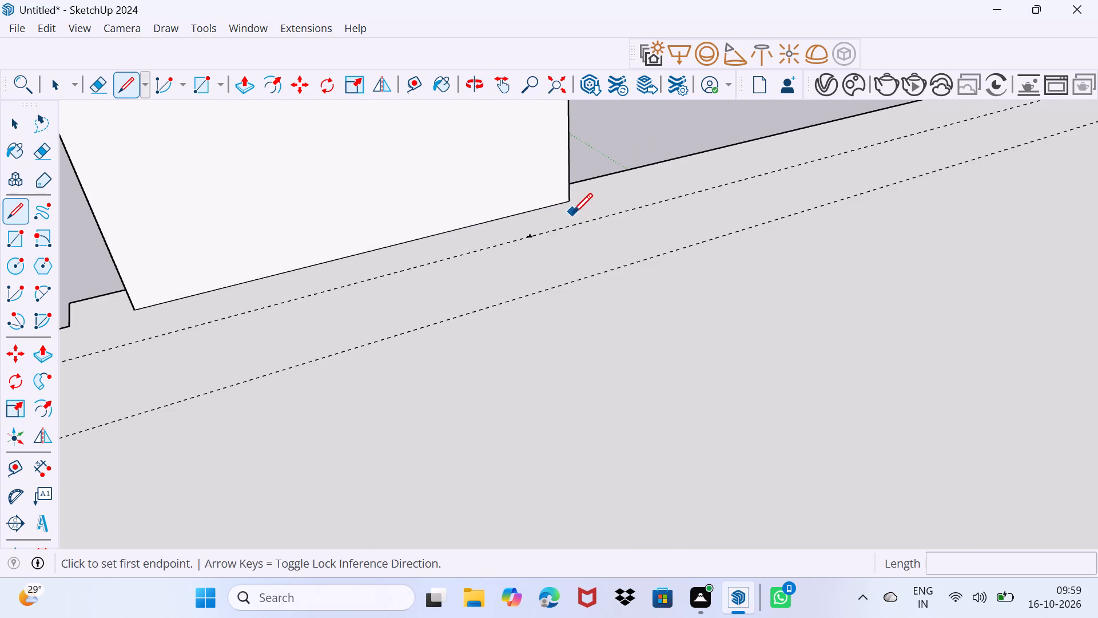
pyautogui.press('t')
pyautogui.click(571, 203)
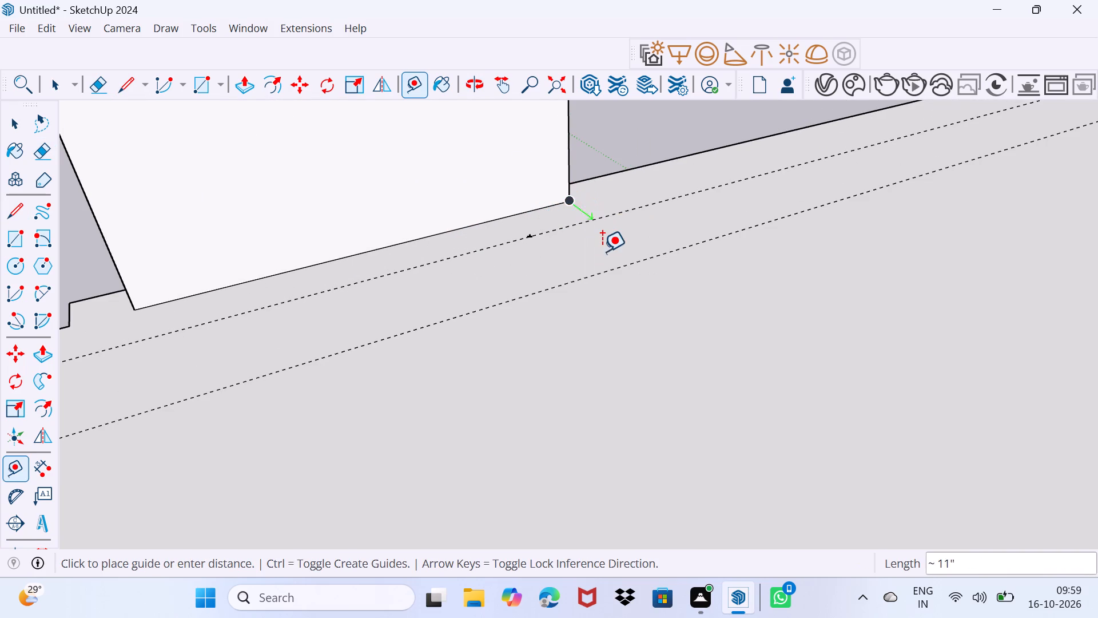
pyautogui.click(657, 287)
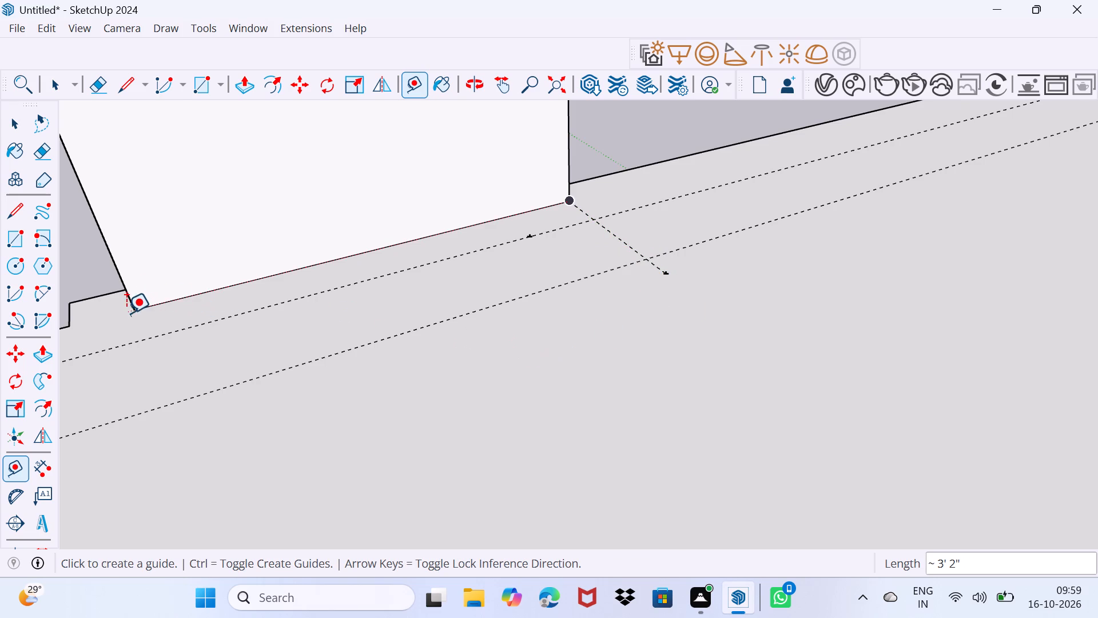
pyautogui.click(133, 313)
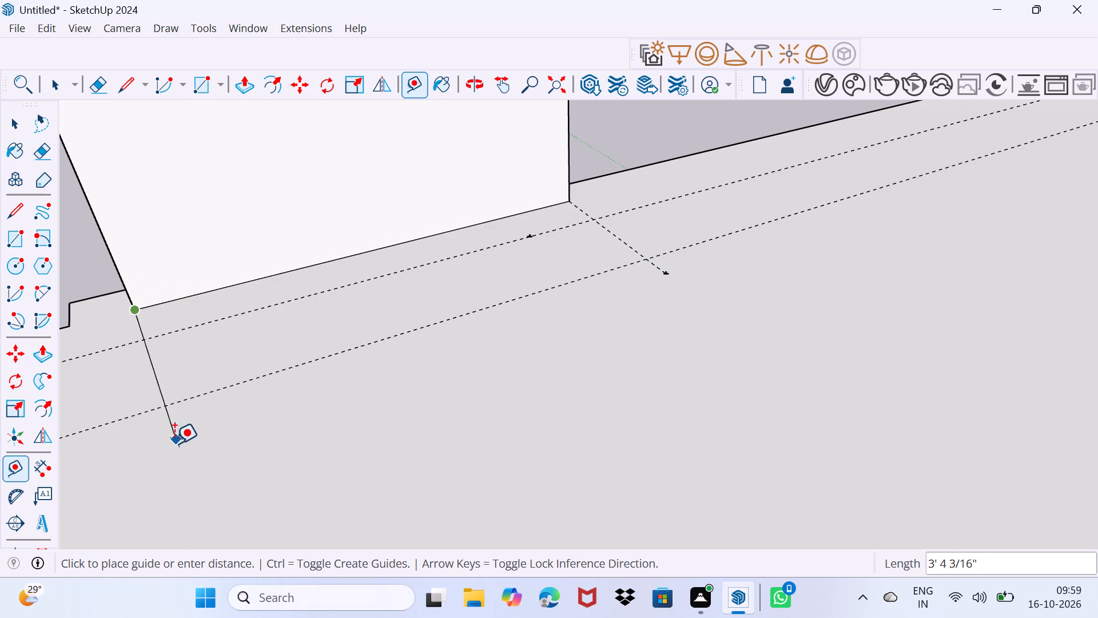
pyautogui.click(166, 453)
pyautogui.press('space')
# Draw a rectangle about 7' 5 11/16" by 1' 8 15/16" between the guide intersections beside the wall block.
pyautogui.press('r')
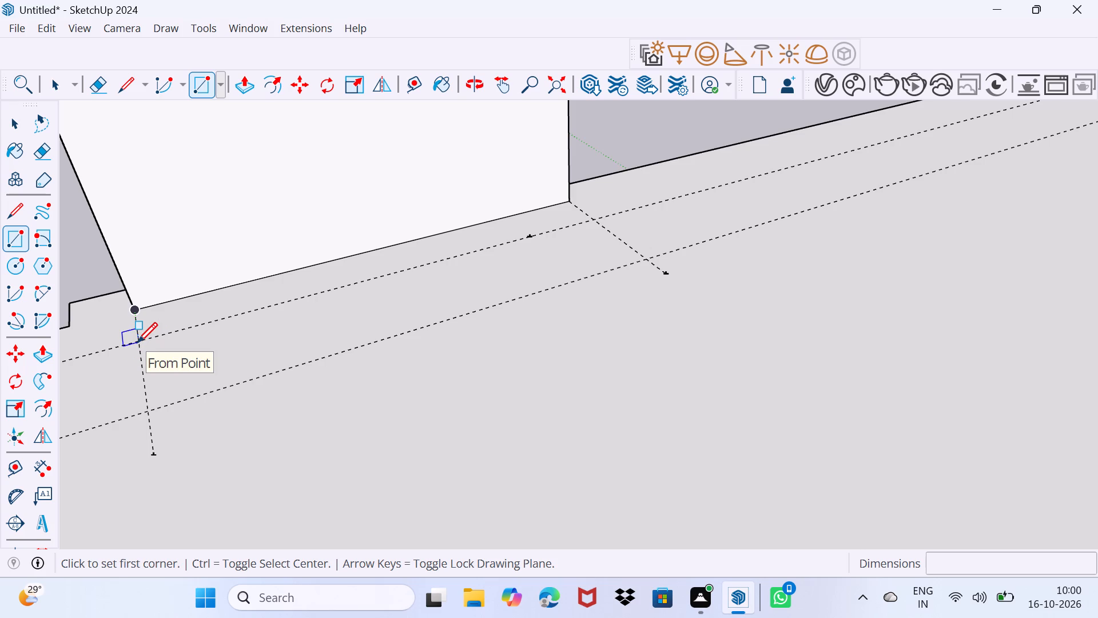
pyautogui.press('r')
pyautogui.press('Escape')
pyautogui.press('r')
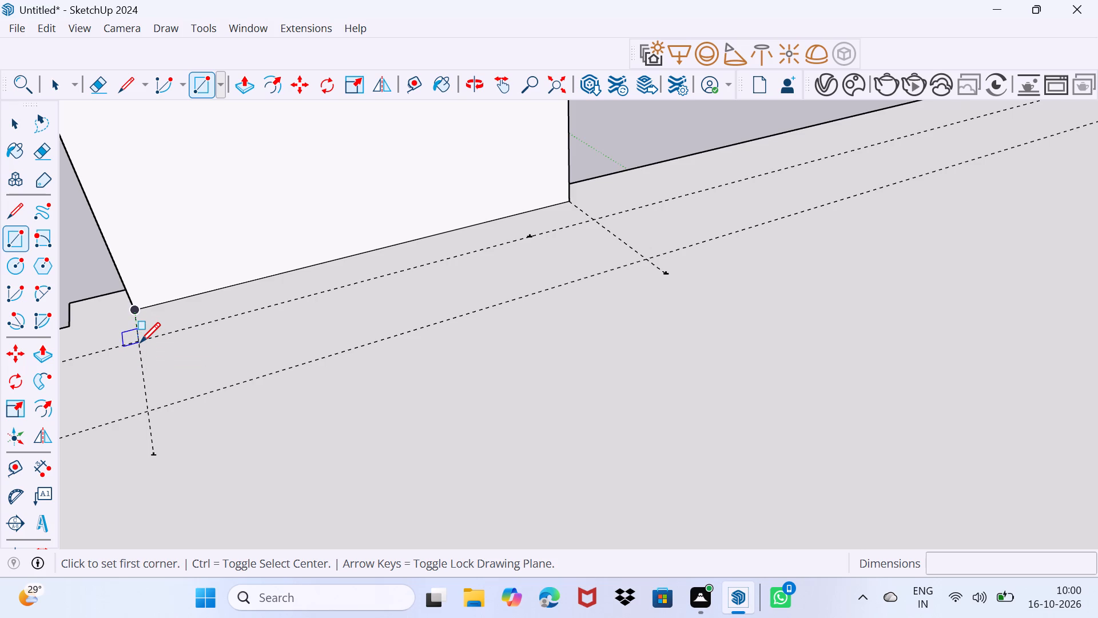
pyautogui.click(137, 342)
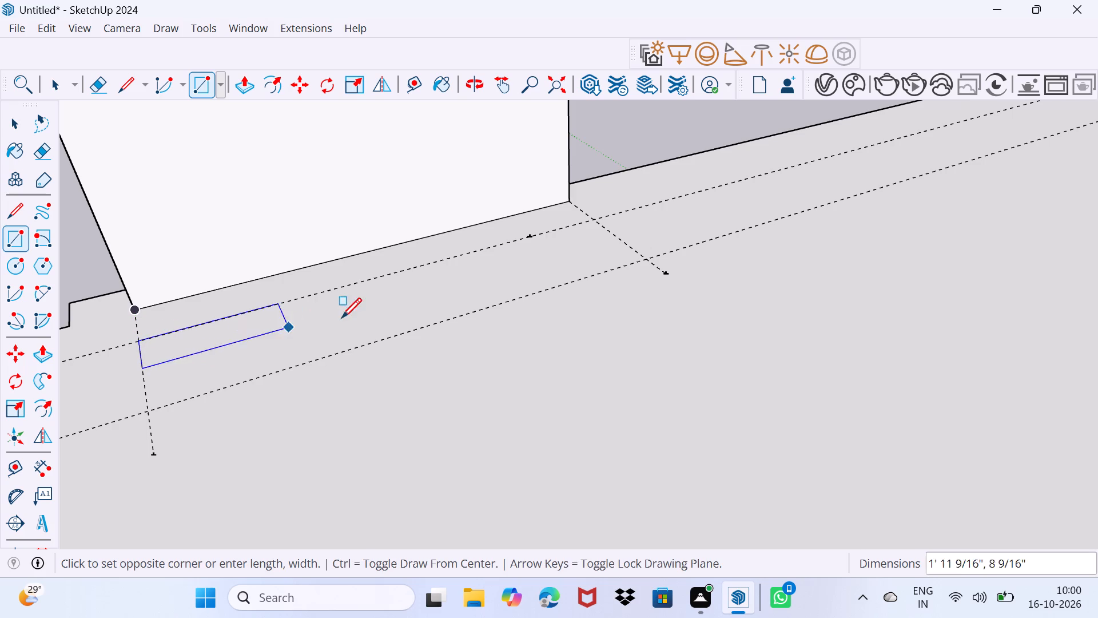
pyautogui.click(647, 261)
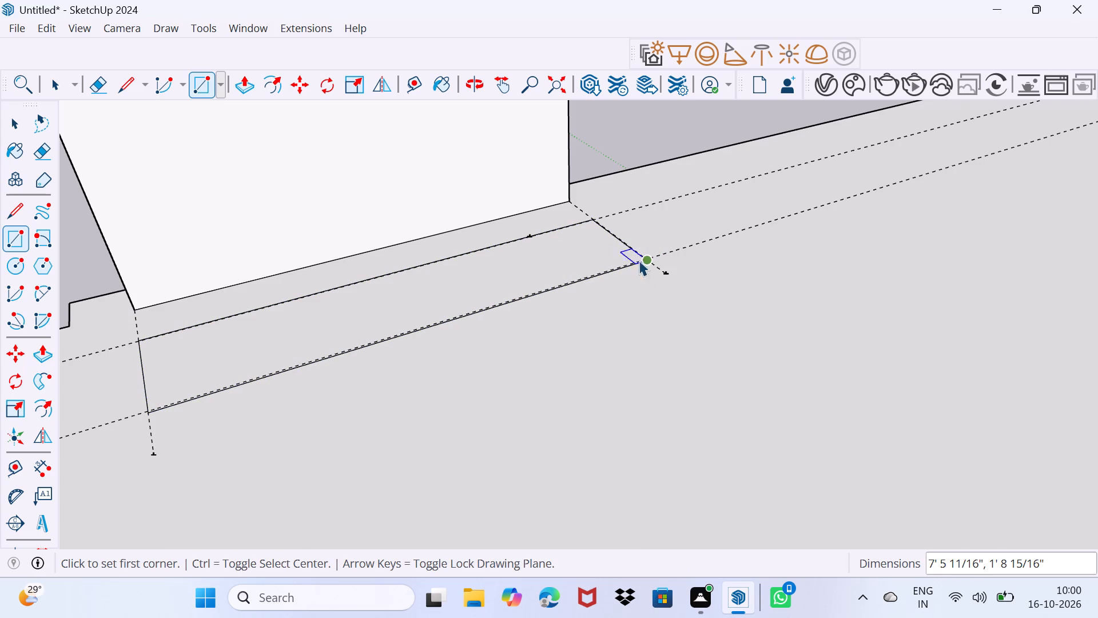
pyautogui.press('space')
# Erase all the guides around the new roof rectangle, including those running to the corner post.
pyautogui.scroll(-2, 472, 291)
pyautogui.scroll(2, 575, 243)
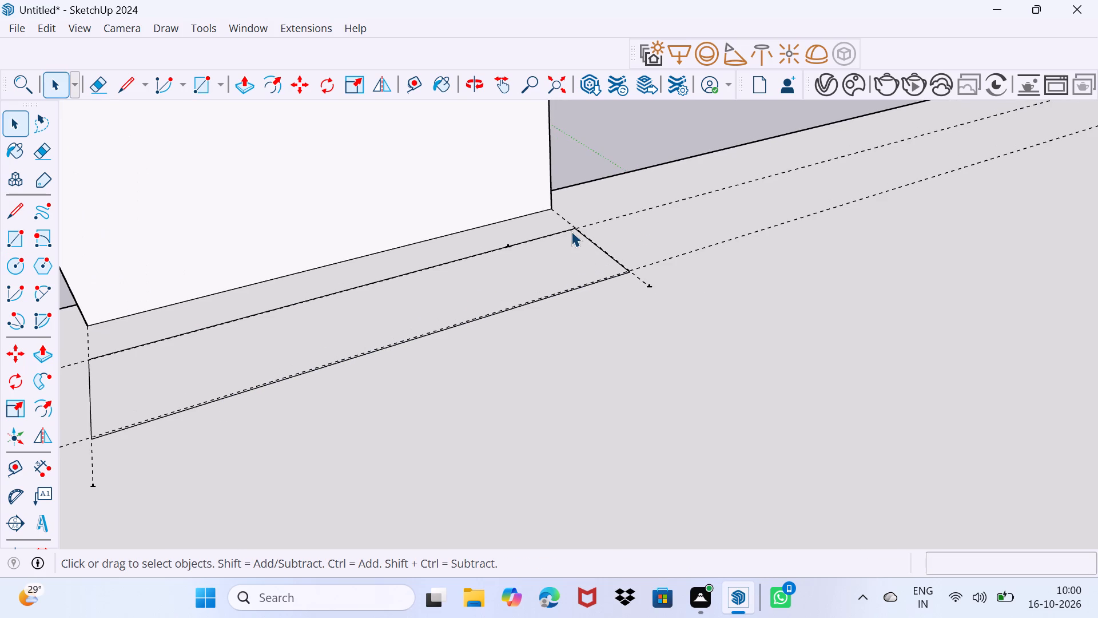
pyautogui.press('e')
pyautogui.moveTo(619, 214); pyautogui.dragTo(677, 270)
pyautogui.moveTo(558, 221); pyautogui.dragTo(494, 233)
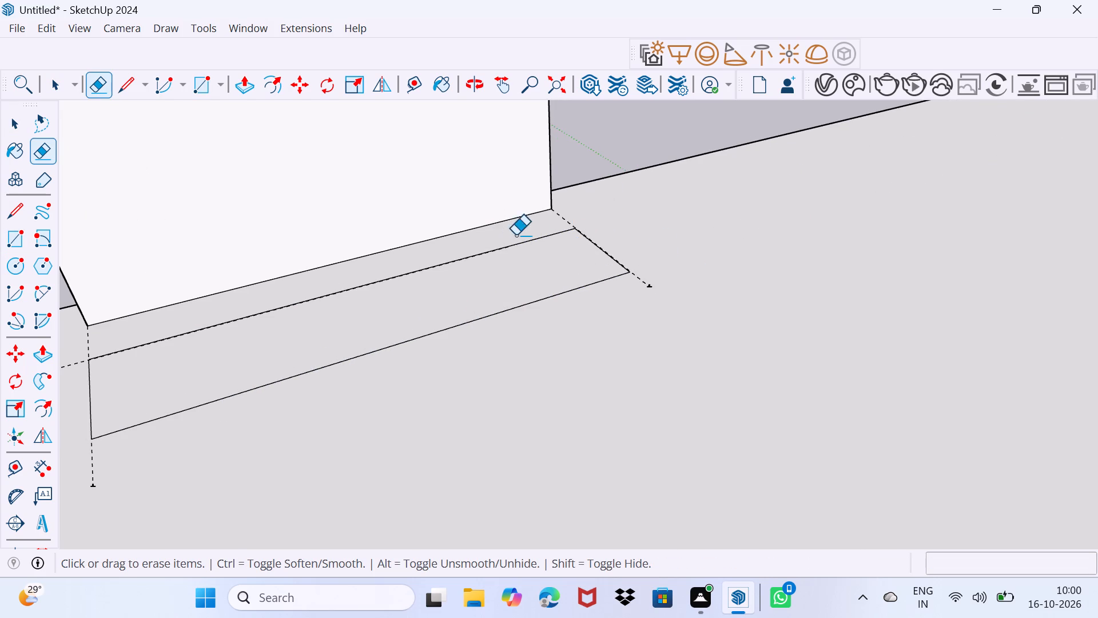
pyautogui.moveTo(534, 229); pyautogui.dragTo(586, 205)
pyautogui.moveTo(82, 332); pyautogui.dragTo(113, 328)
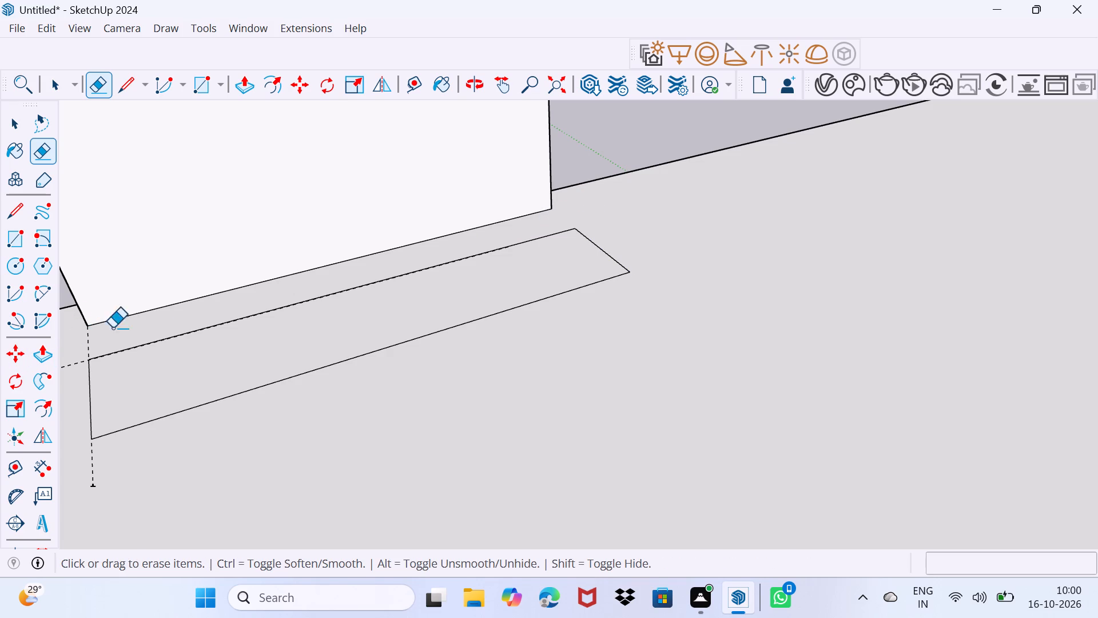
pyautogui.moveTo(113, 328); pyautogui.dragTo(108, 330)
pyautogui.moveTo(79, 362); pyautogui.dragTo(80, 382)
pyautogui.moveTo(73, 371); pyautogui.dragTo(71, 352)
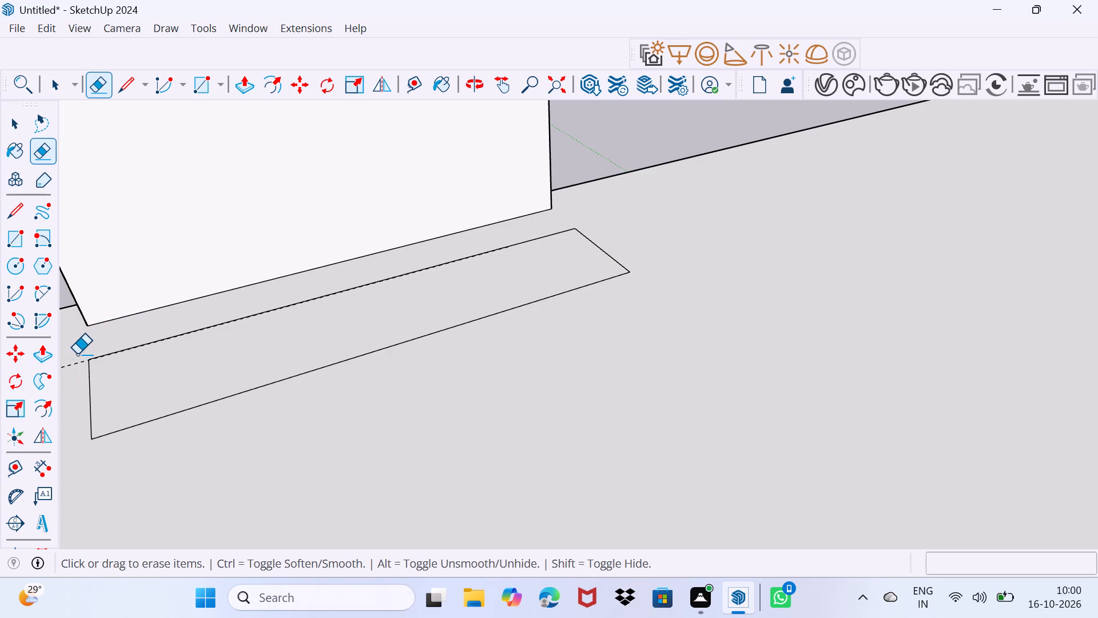
pyautogui.click(76, 365)
pyautogui.doubleClick(73, 362)
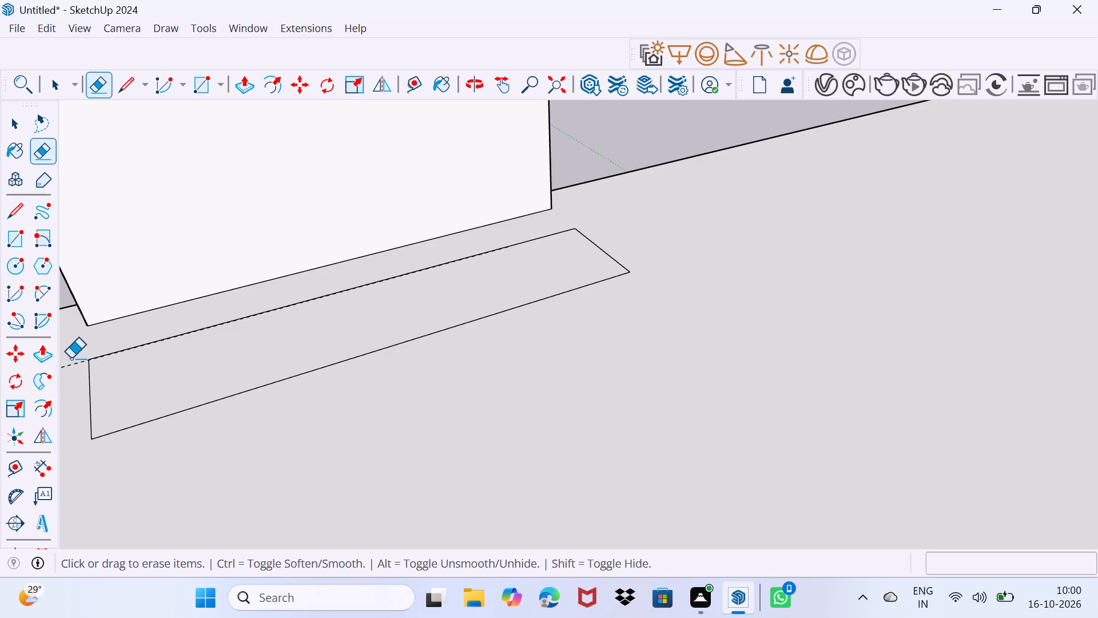
pyautogui.moveTo(70, 362); pyautogui.dragTo(73, 374)
pyautogui.click(71, 360)
pyautogui.scroll(-10, 74, 358)
pyautogui.moveTo(114, 366); pyautogui.dragTo(131, 366, button='middle')
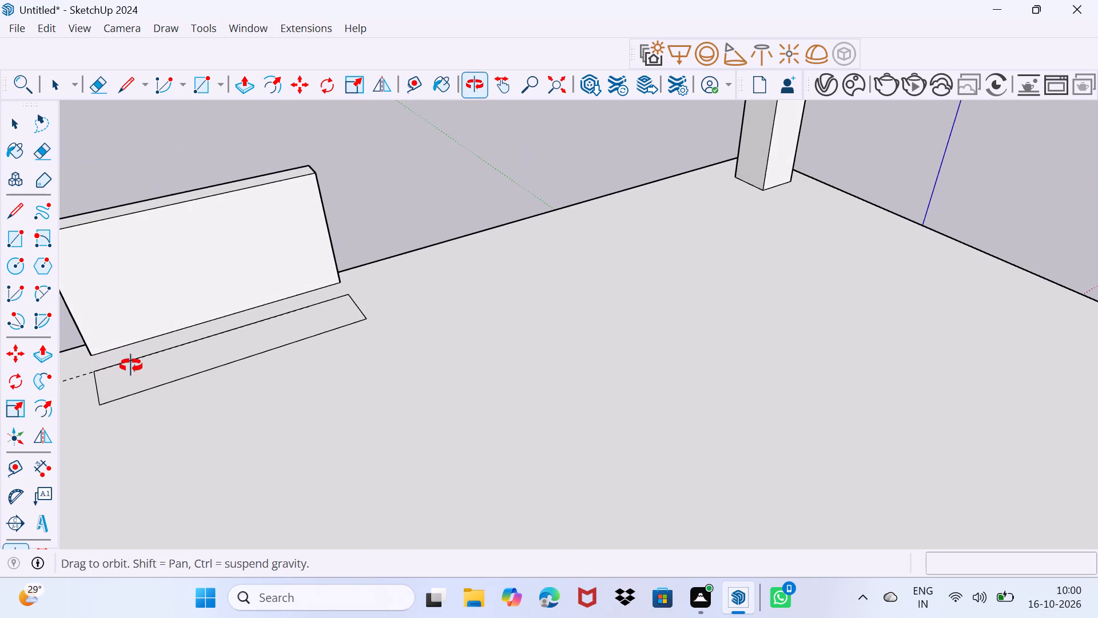
pyautogui.moveTo(131, 366); pyautogui.dragTo(518, 321, button='middle')
pyautogui.moveTo(368, 365); pyautogui.dragTo(384, 382)
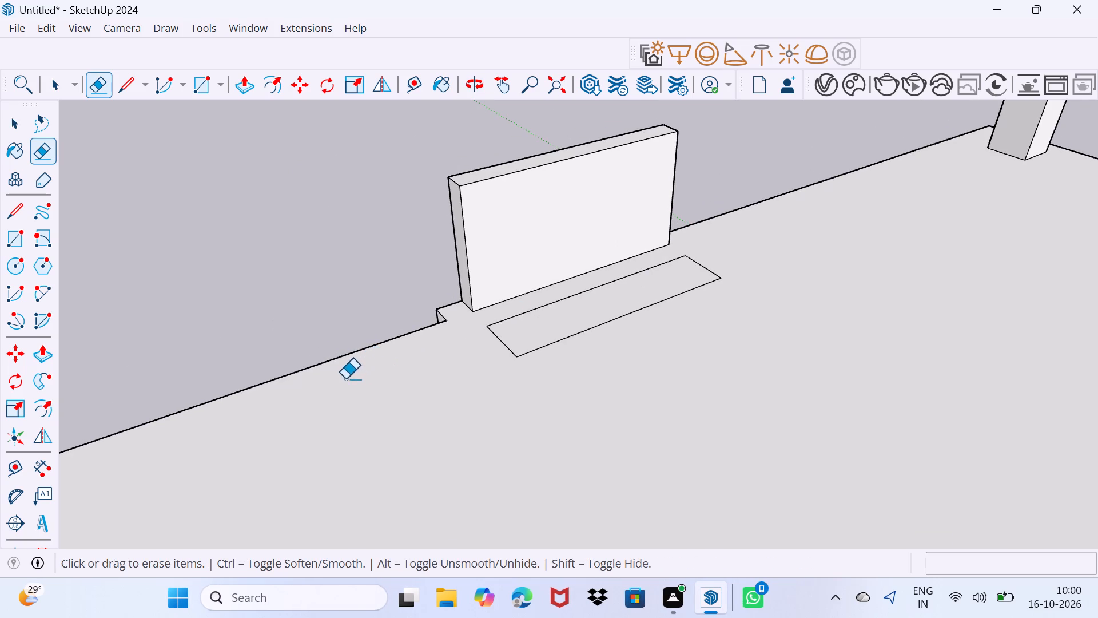
# Examine the roof wall block's long faces, end and top alongside the neighbouring flat rectangle.
pyautogui.moveTo(345, 379); pyautogui.dragTo(781, 400, button='middle')
pyautogui.scroll(1, 683, 279)
pyautogui.press('space')
pyautogui.scroll(1, 697, 224)
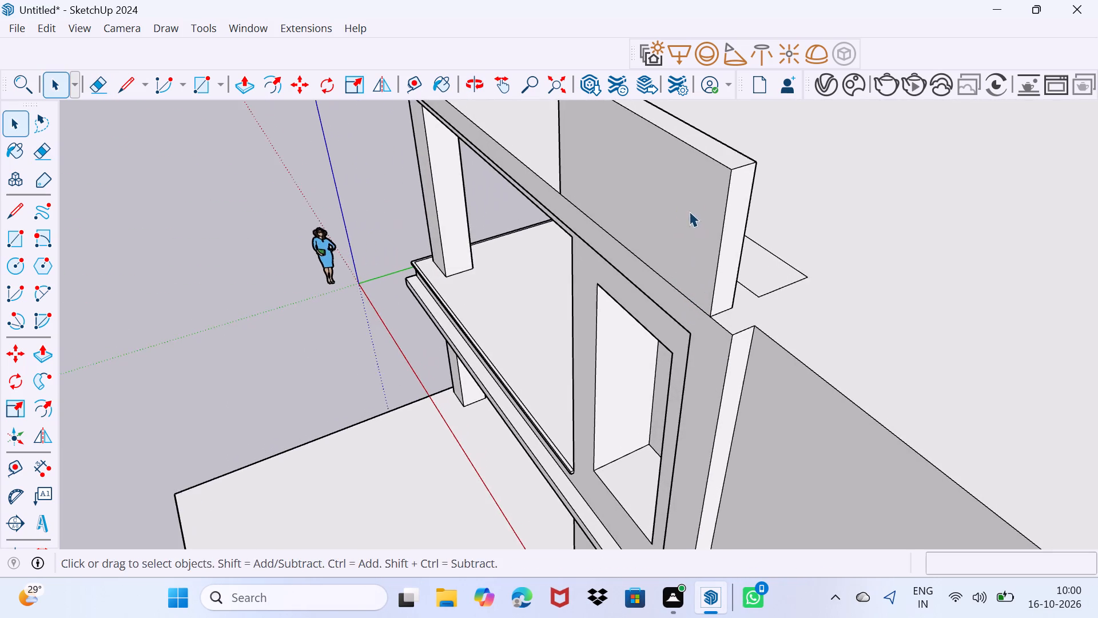
pyautogui.moveTo(689, 211); pyautogui.dragTo(689, 311, button='middle')
pyautogui.click(721, 290)
pyautogui.click(721, 291)
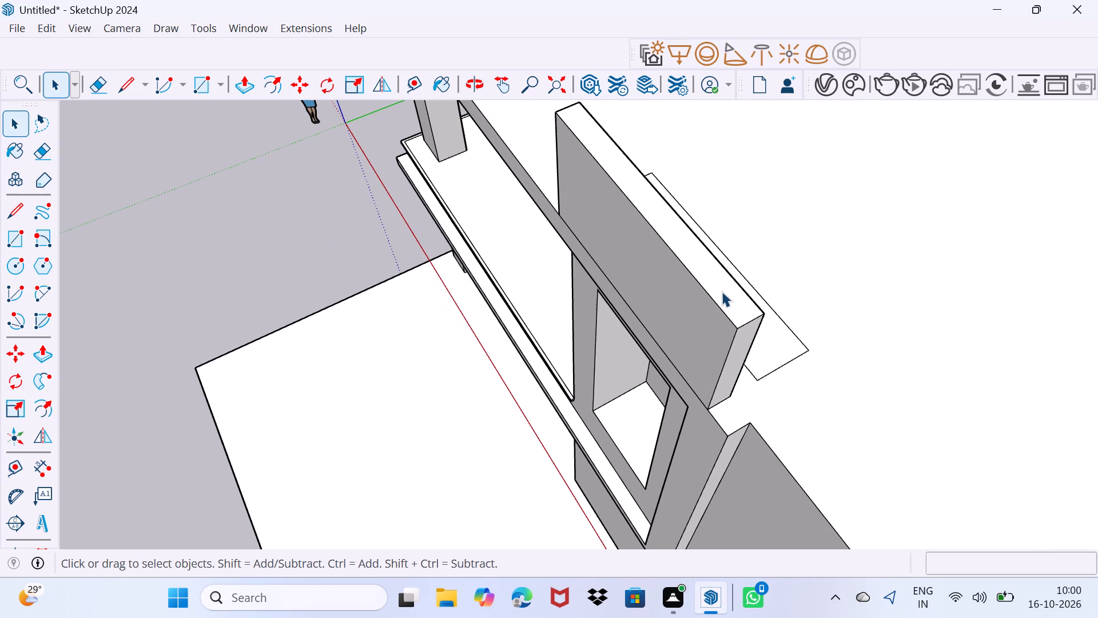
pyautogui.press('Escape')
pyautogui.click(726, 297)
pyautogui.scroll(4, 728, 318)
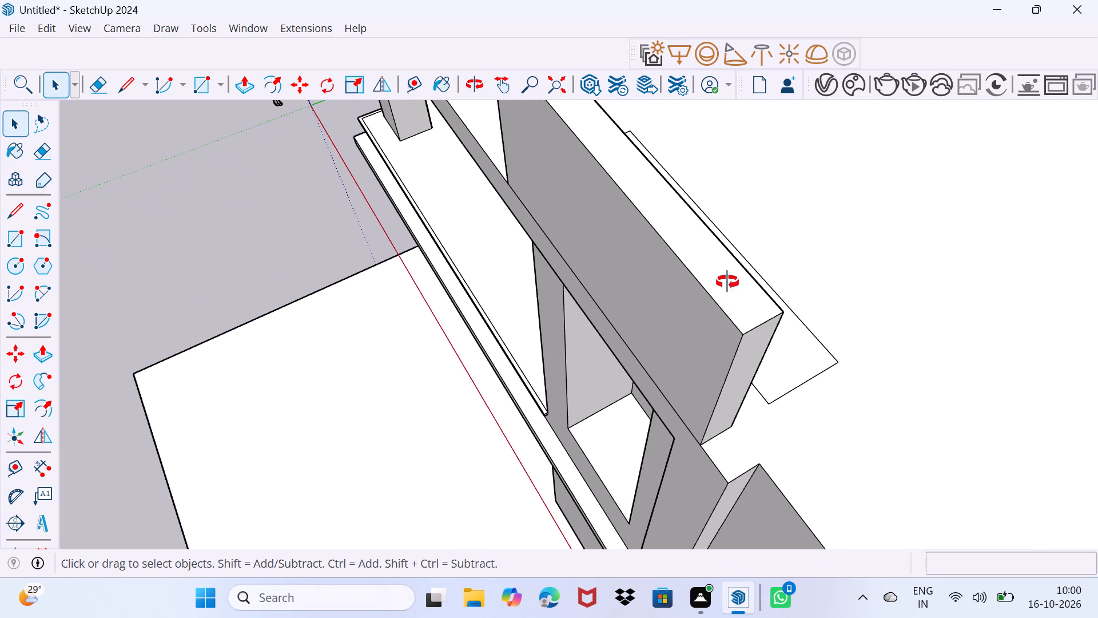
pyautogui.moveTo(727, 282); pyautogui.dragTo(624, 287, button='middle')
pyautogui.click(667, 304)
pyautogui.moveTo(661, 323); pyautogui.dragTo(669, 312)
pyautogui.moveTo(667, 414); pyautogui.dragTo(657, 406)
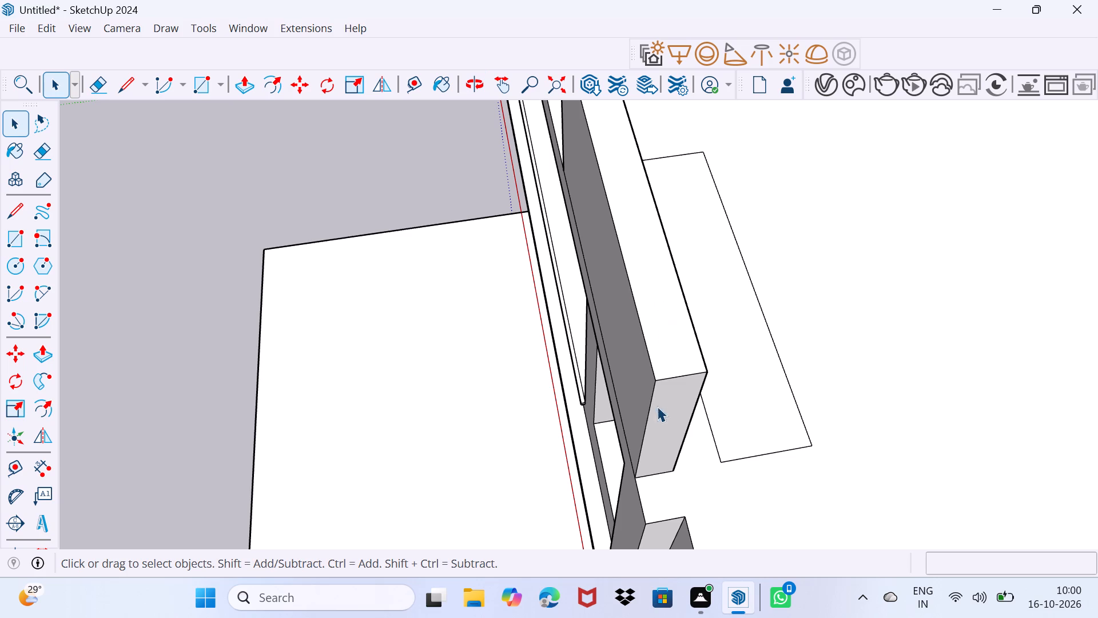
pyautogui.moveTo(657, 406); pyautogui.dragTo(659, 379)
pyautogui.click(661, 361)
pyautogui.click(665, 359)
pyautogui.click(667, 361)
pyautogui.scroll(4, 663, 367)
pyautogui.moveTo(665, 344); pyautogui.dragTo(673, 381)
pyautogui.click(651, 348)
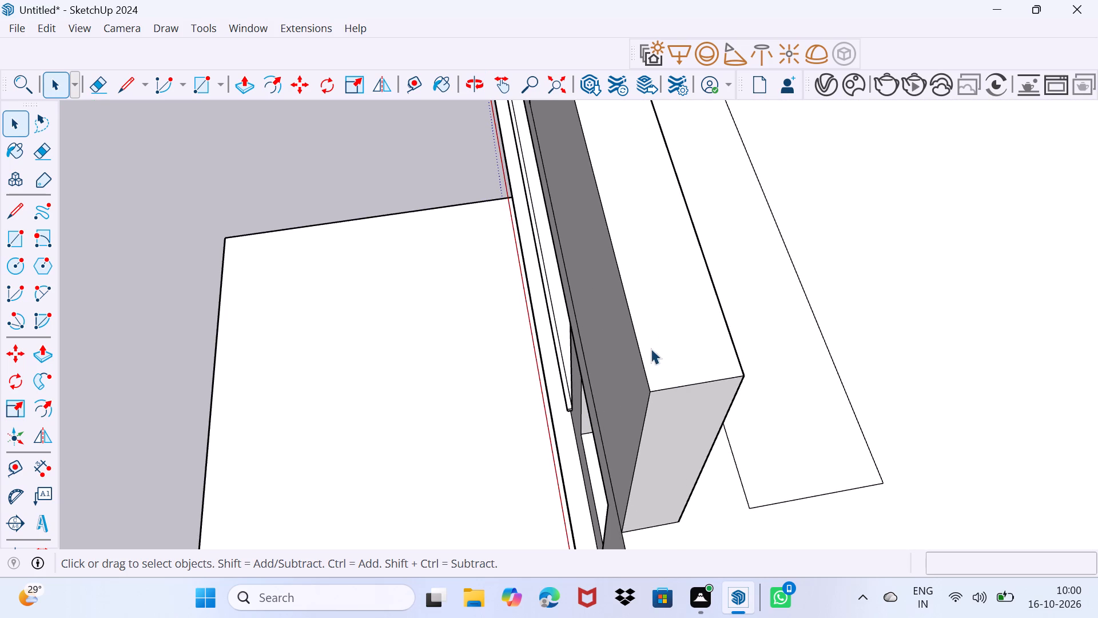
pyautogui.moveTo(668, 342); pyautogui.dragTo(567, 253, button='middle')
pyautogui.moveTo(566, 252); pyautogui.dragTo(549, 275, button='middle')
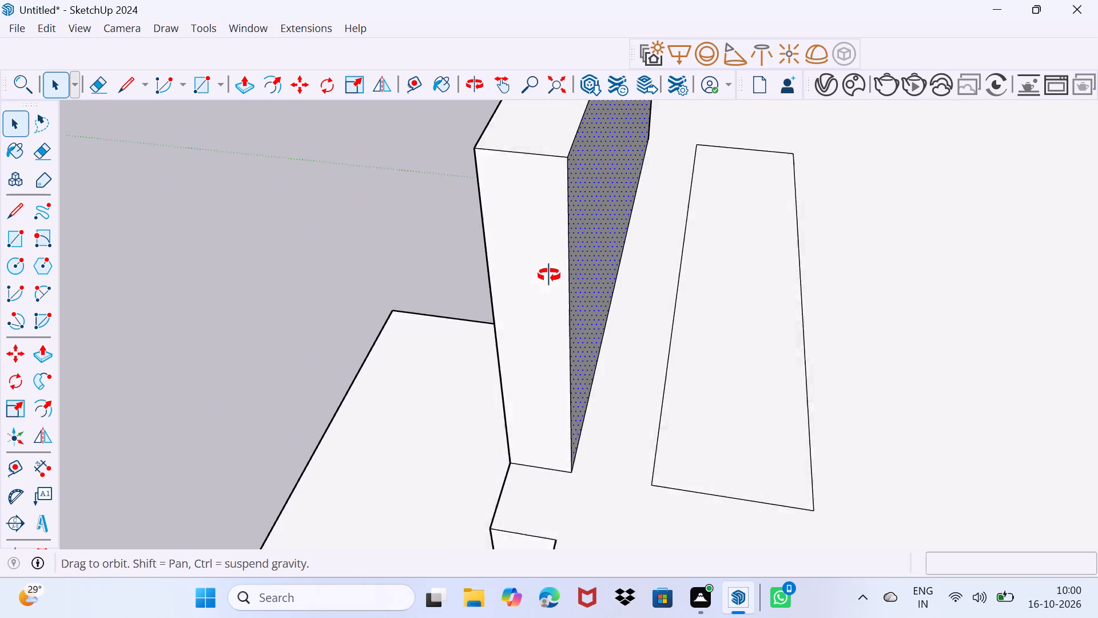
pyautogui.moveTo(549, 275); pyautogui.dragTo(534, 282, button='middle')
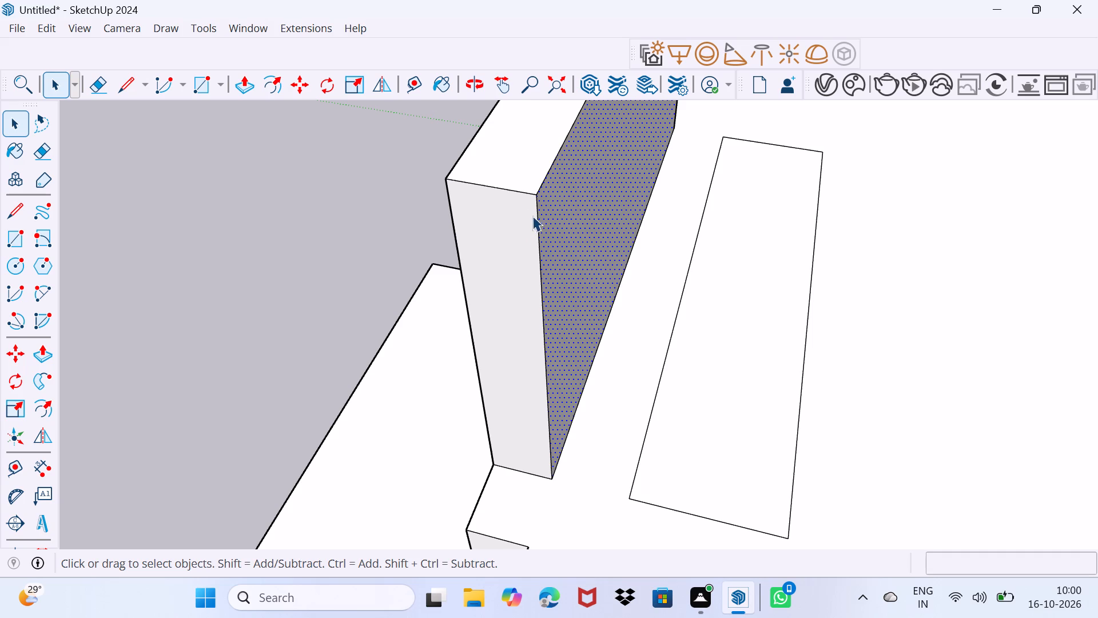
pyautogui.click(507, 177)
pyautogui.moveTo(492, 260); pyautogui.dragTo(543, 201)
pyautogui.click(506, 162)
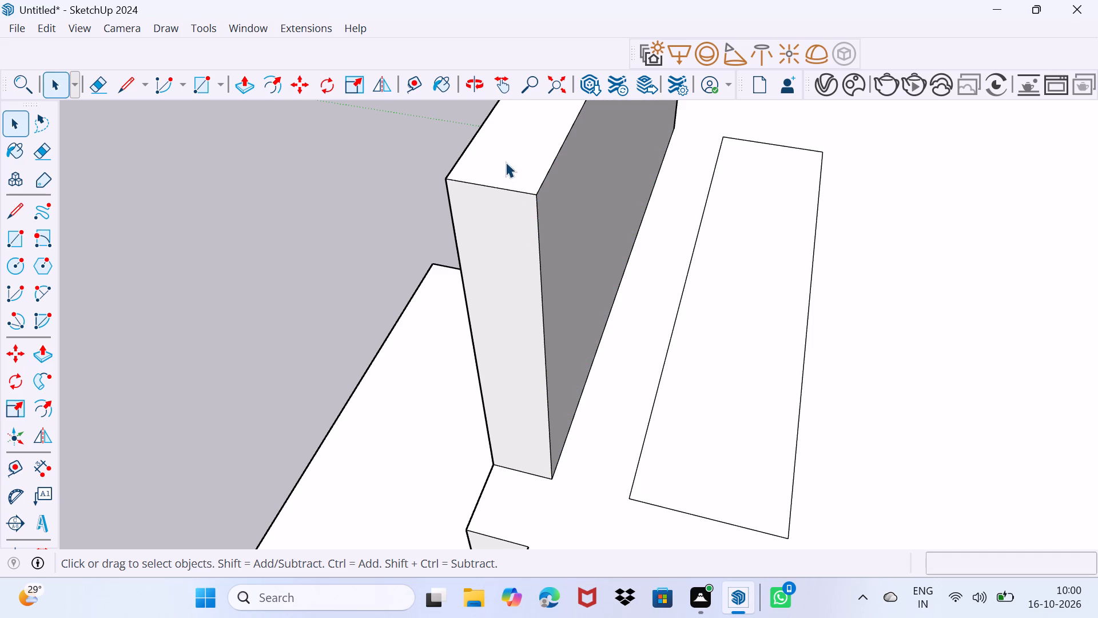
pyautogui.moveTo(506, 162); pyautogui.dragTo(528, 447, button='middle')
pyautogui.keyDown('shift'); pyautogui.scroll(-1, 528, 448); pyautogui.keyUp('shift')
pyautogui.moveTo(524, 453); pyautogui.dragTo(788, 425, button='middle')
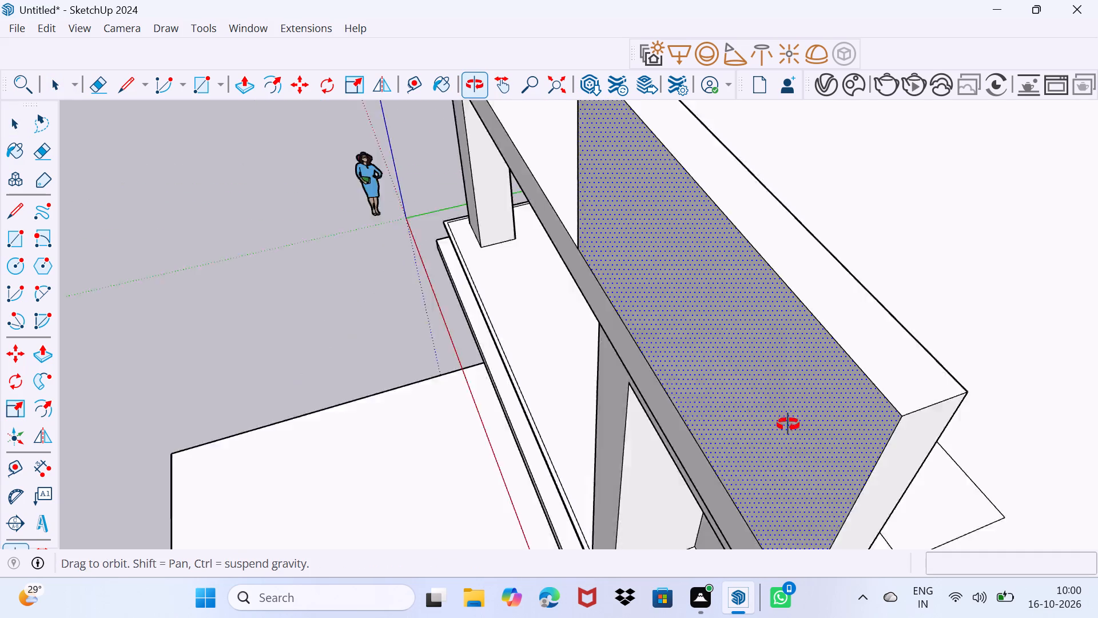
pyautogui.moveTo(788, 425); pyautogui.dragTo(841, 463, button='middle')
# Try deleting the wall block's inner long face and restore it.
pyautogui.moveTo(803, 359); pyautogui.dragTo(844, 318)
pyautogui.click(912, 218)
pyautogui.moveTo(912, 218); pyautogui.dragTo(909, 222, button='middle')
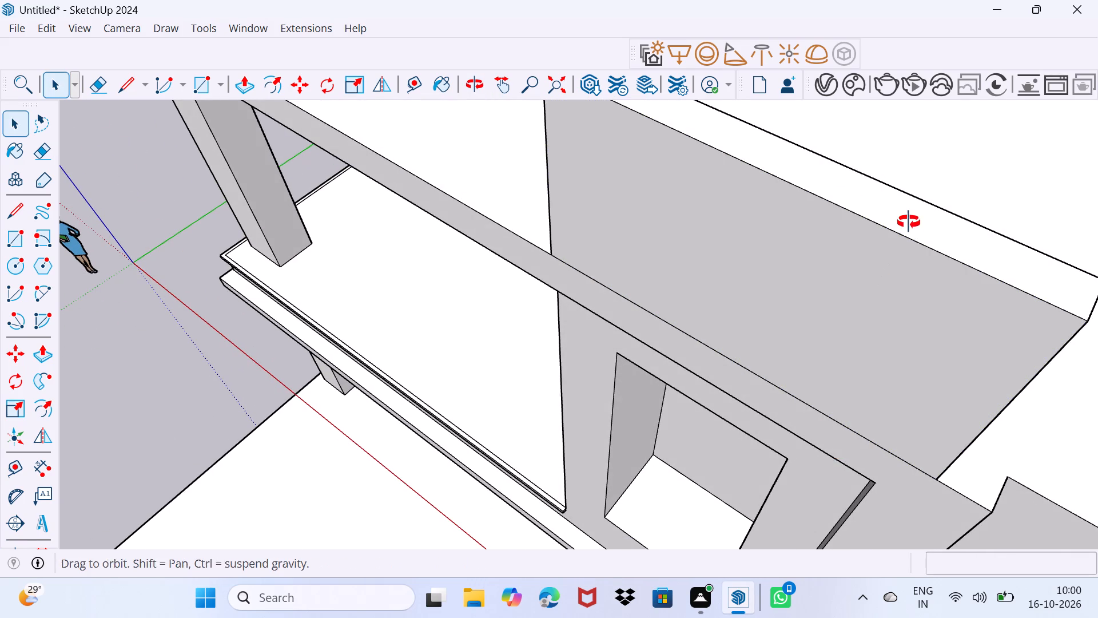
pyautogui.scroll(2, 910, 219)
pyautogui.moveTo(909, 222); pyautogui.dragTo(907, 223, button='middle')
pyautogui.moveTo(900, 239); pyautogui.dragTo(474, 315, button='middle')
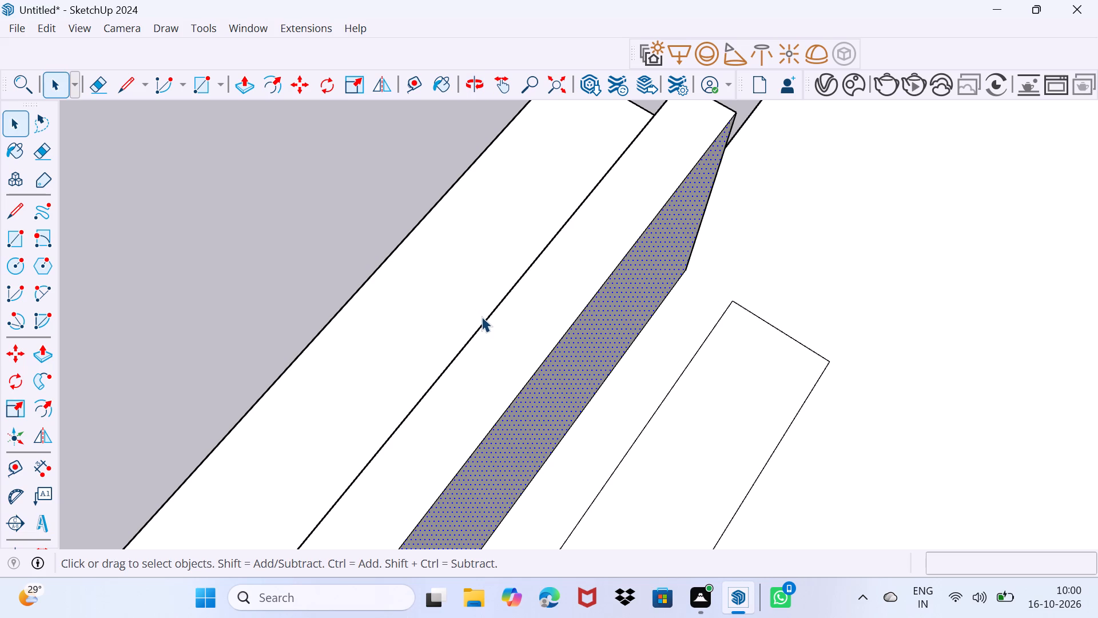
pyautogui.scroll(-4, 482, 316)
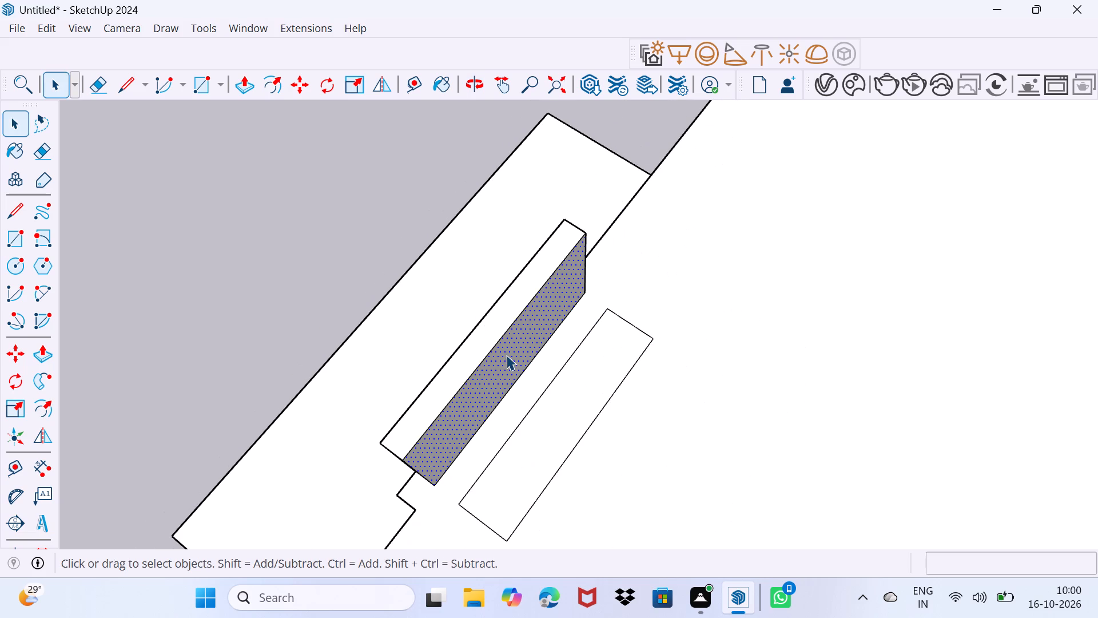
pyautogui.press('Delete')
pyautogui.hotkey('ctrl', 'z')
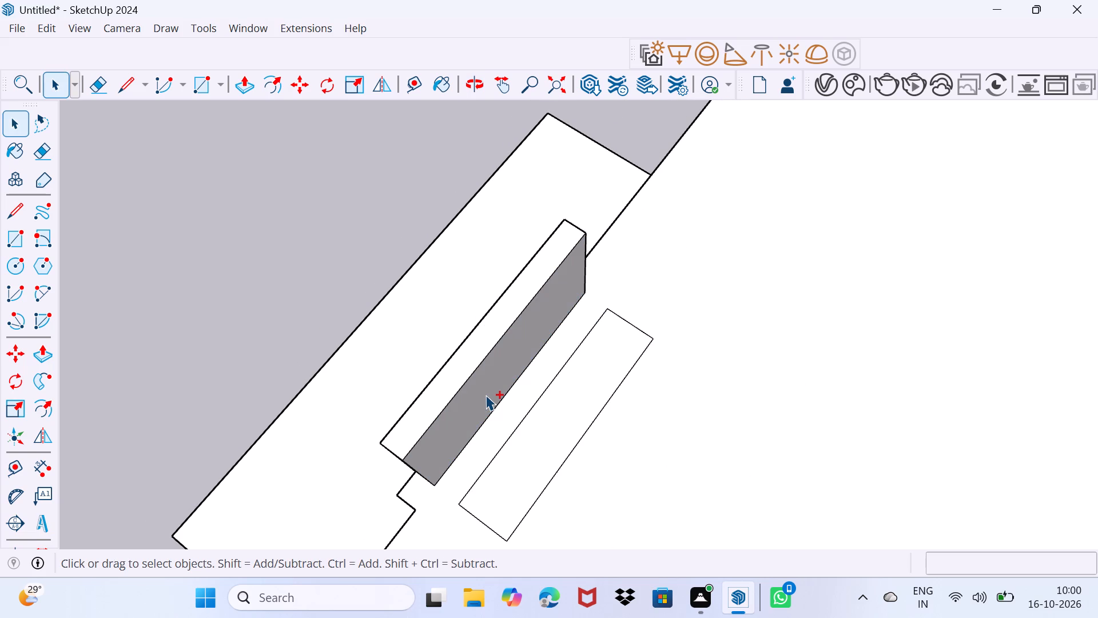
# Undo the guide erasures, the roof rectangle, its guides and the wall block's extrusion, back to the flat base outline at the roof edge.
pyautogui.hotkey('ctrl', 'z')
pyautogui.hotkey('ctrl', 'z')
pyautogui.hotkey('ctrl', 'z')
pyautogui.hotkey('ctrl', 'z')
pyautogui.hotkey('ctrl', 'z')
pyautogui.hotkey('ctrl', 'z')
pyautogui.hotkey('ctrl', 'z')
pyautogui.hotkey('ctrl', 'z')
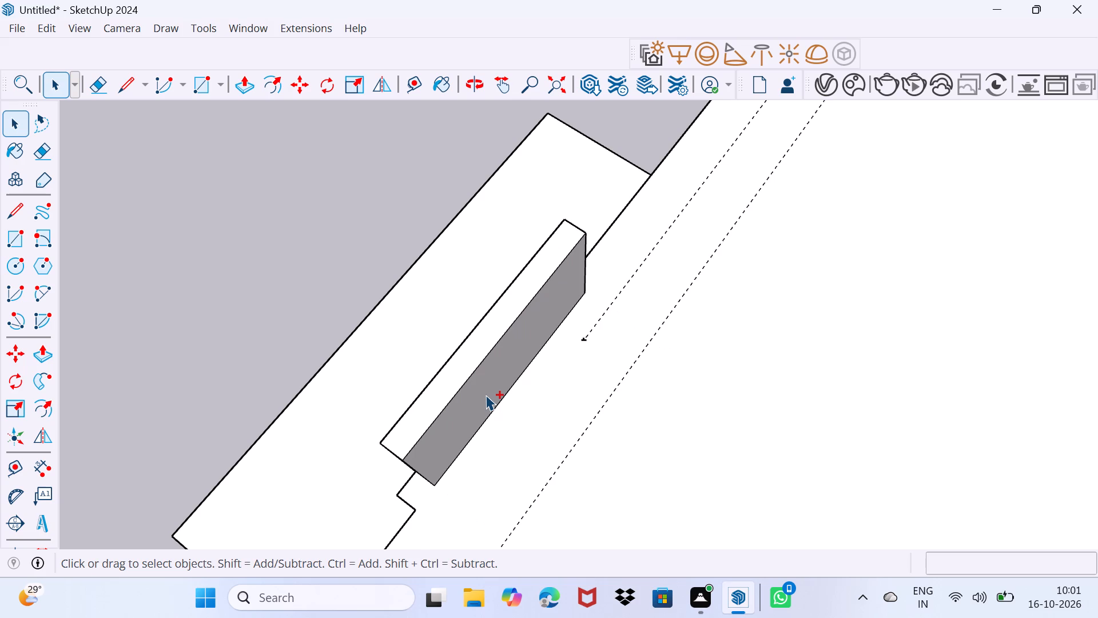
pyautogui.hotkey('ctrl', 'z')
pyautogui.hotkey('ctrl', 'z')
pyautogui.hotkey('ctrl', 'z')
# Place two guides along the red axis from the corner post's inner base corners, the first about 31' 8 1/2" long.
pyautogui.moveTo(490, 447); pyautogui.dragTo(580, 420, button='middle')
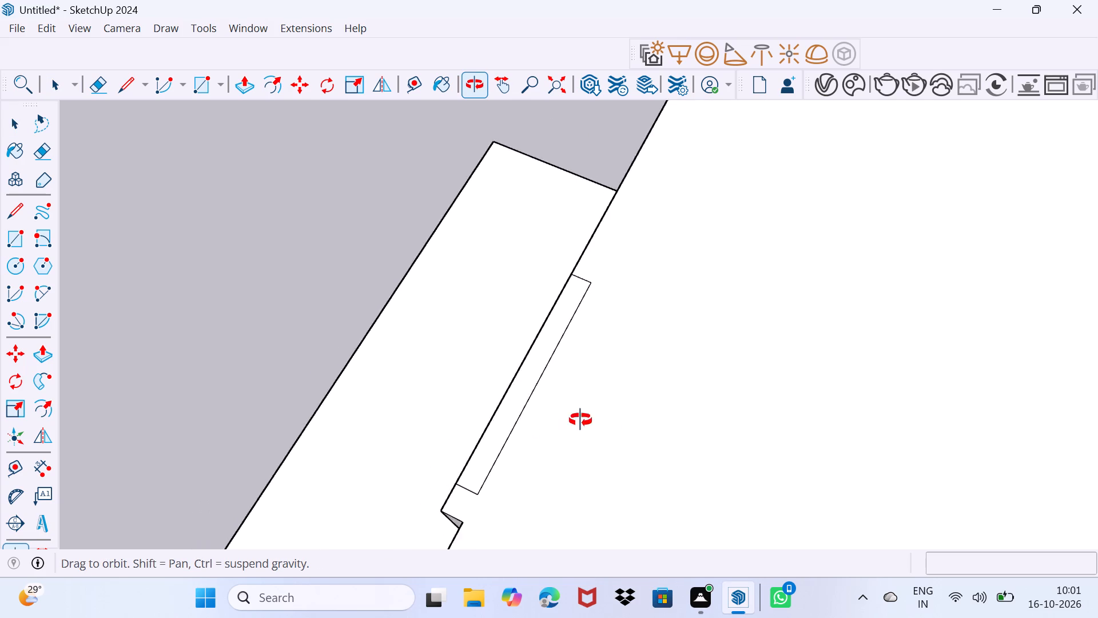
pyautogui.moveTo(580, 420); pyautogui.dragTo(290, 368, button='middle')
pyautogui.scroll(2, 337, 309)
pyautogui.moveTo(335, 318); pyautogui.dragTo(347, 328, button='middle')
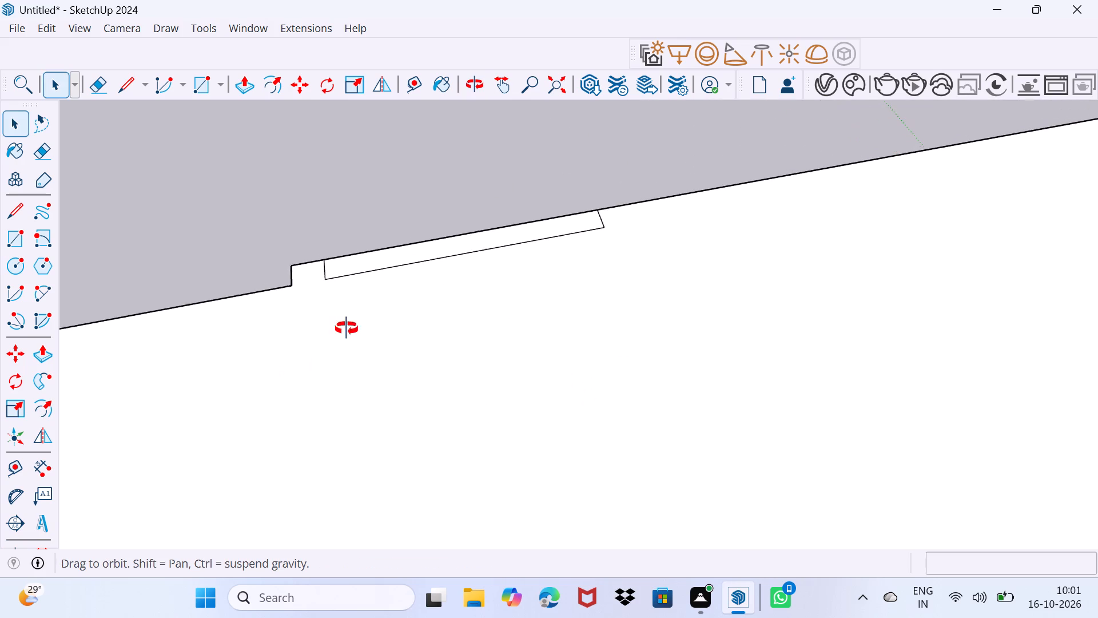
pyautogui.moveTo(347, 328); pyautogui.dragTo(579, 367, button='middle')
pyautogui.middleClick(580, 368)
pyautogui.scroll(-10, 580, 368)
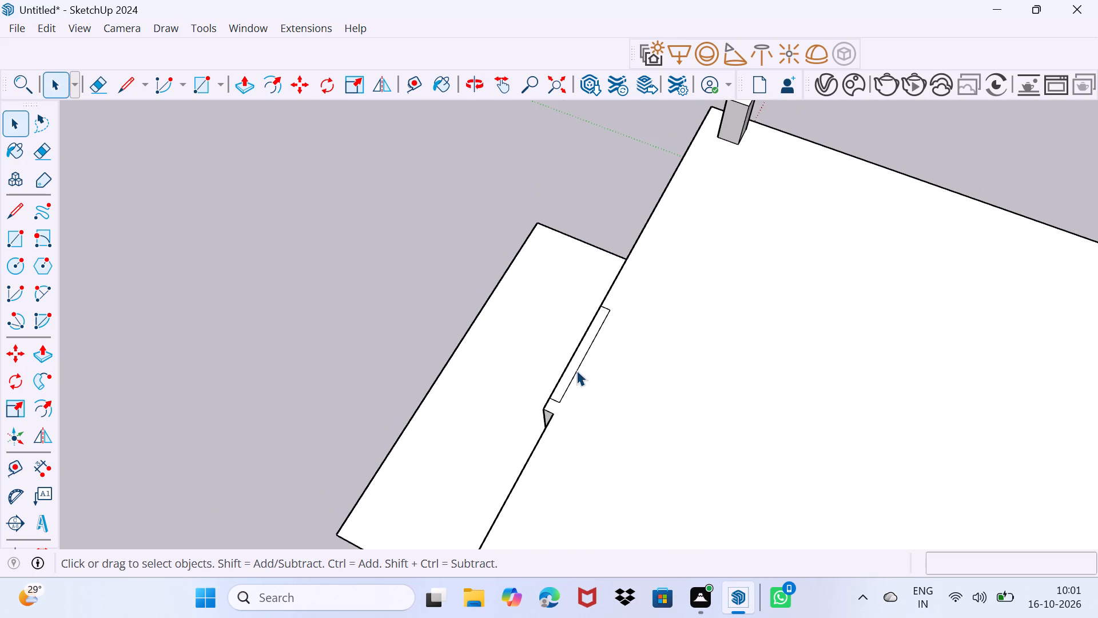
pyautogui.moveTo(582, 372); pyautogui.dragTo(582, 459, button='middle')
pyautogui.moveTo(580, 473); pyautogui.dragTo(664, 425, button='middle')
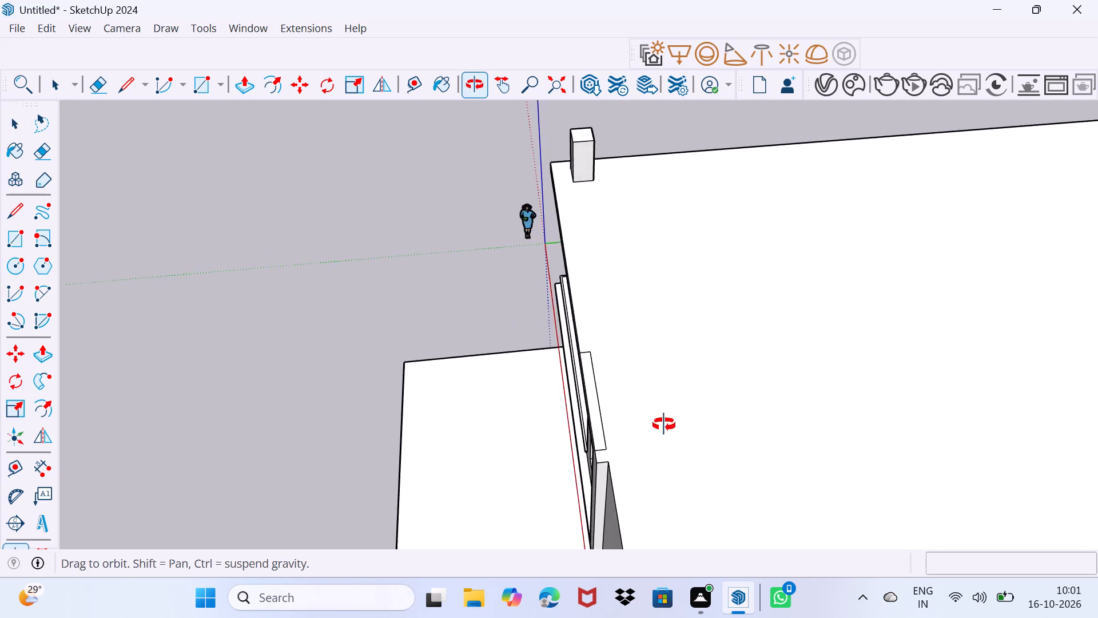
pyautogui.moveTo(664, 425); pyautogui.dragTo(643, 348, button='middle')
pyautogui.press('t')
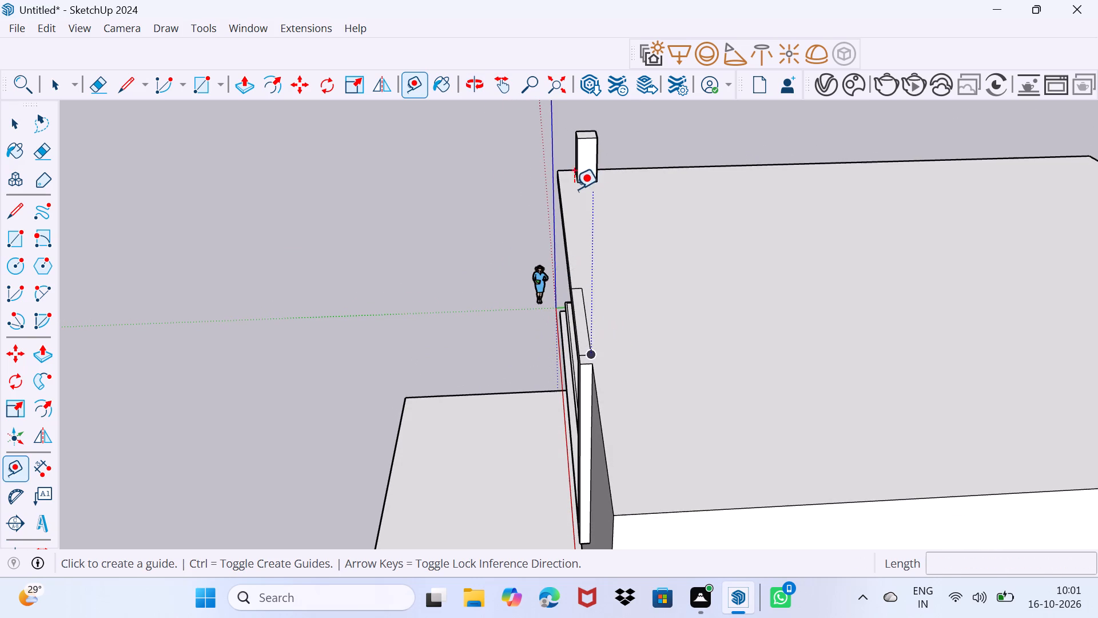
pyautogui.click(575, 182)
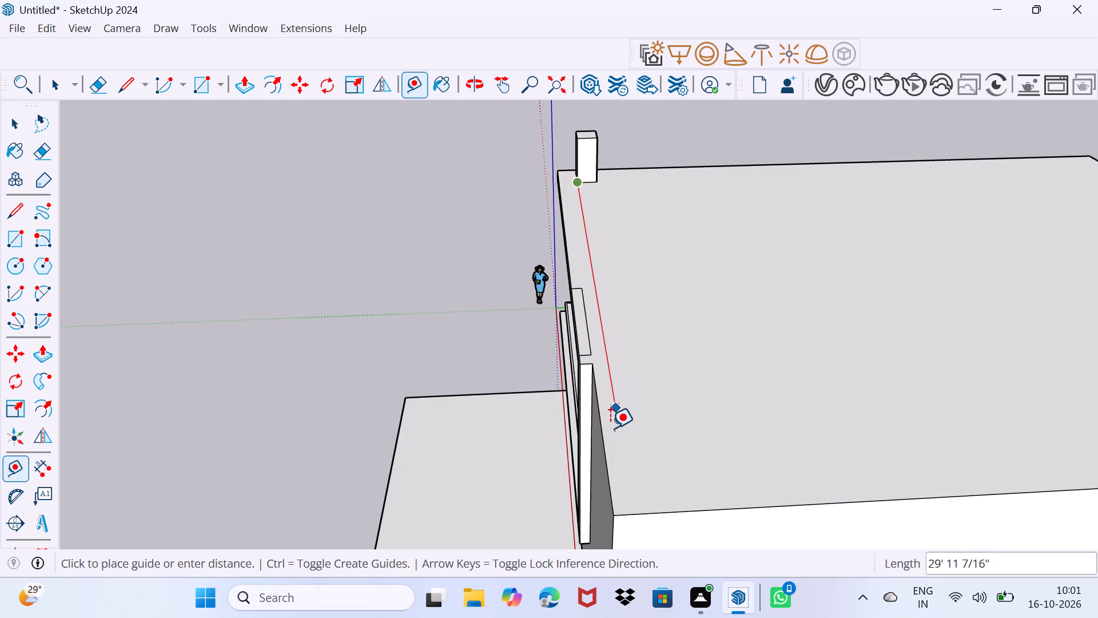
pyautogui.click(611, 433)
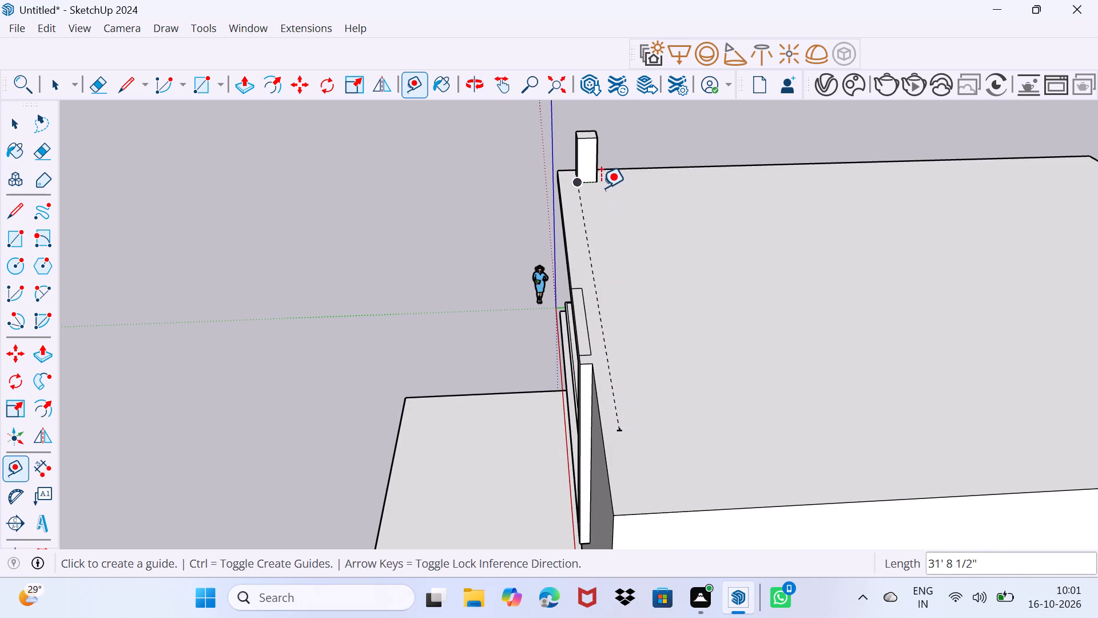
pyautogui.click(601, 181)
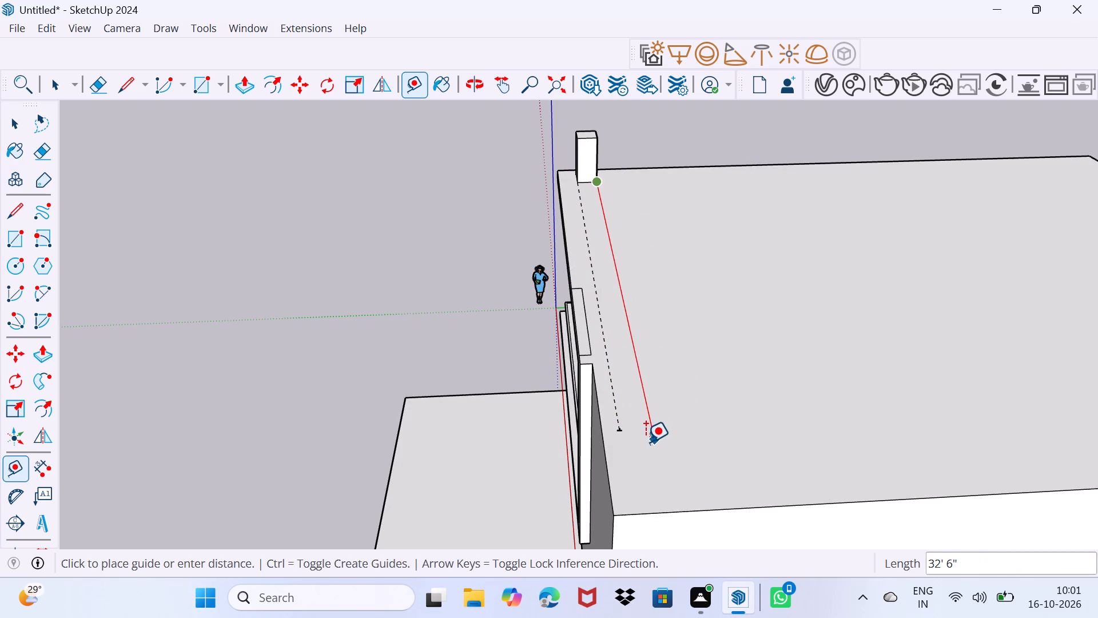
pyautogui.click(646, 442)
pyautogui.press('space')
# Copy the four edges of the roof-edge rectangle about 1' 8" along the green axis to the guide nearer the roof edge.
pyautogui.scroll(4, 571, 407)
pyautogui.scroll(2, 582, 303)
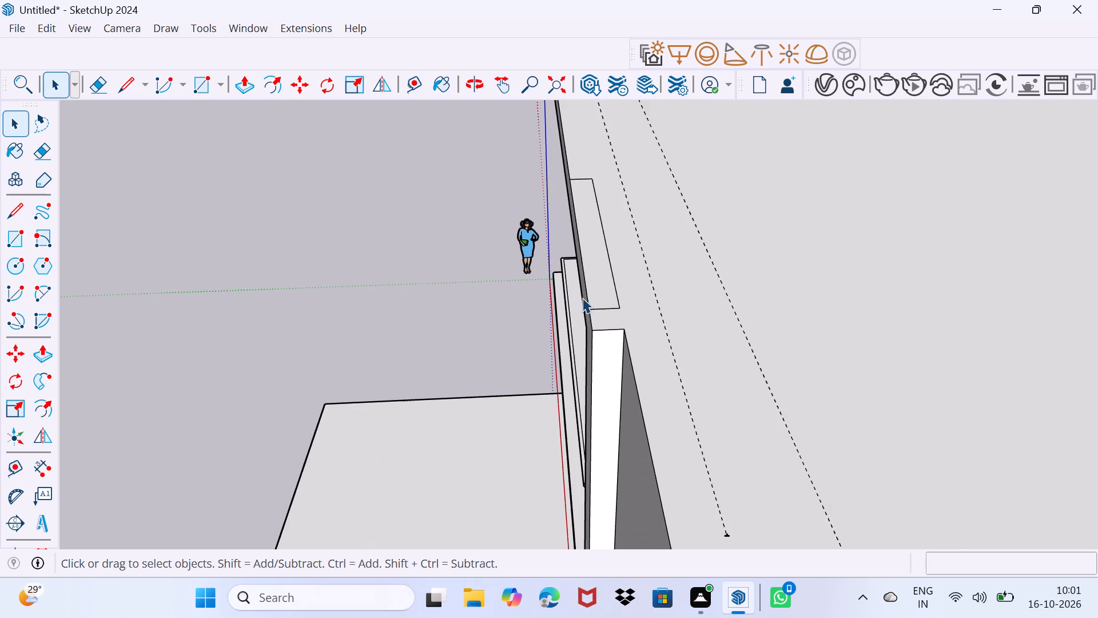
pyautogui.moveTo(582, 296); pyautogui.dragTo(548, 411, button='middle')
pyautogui.click(571, 433)
pyautogui.moveTo(560, 435); pyautogui.dragTo(561, 413)
pyautogui.keyDown('ctrl'); pyautogui.click(568, 435); pyautogui.keyUp('ctrl')
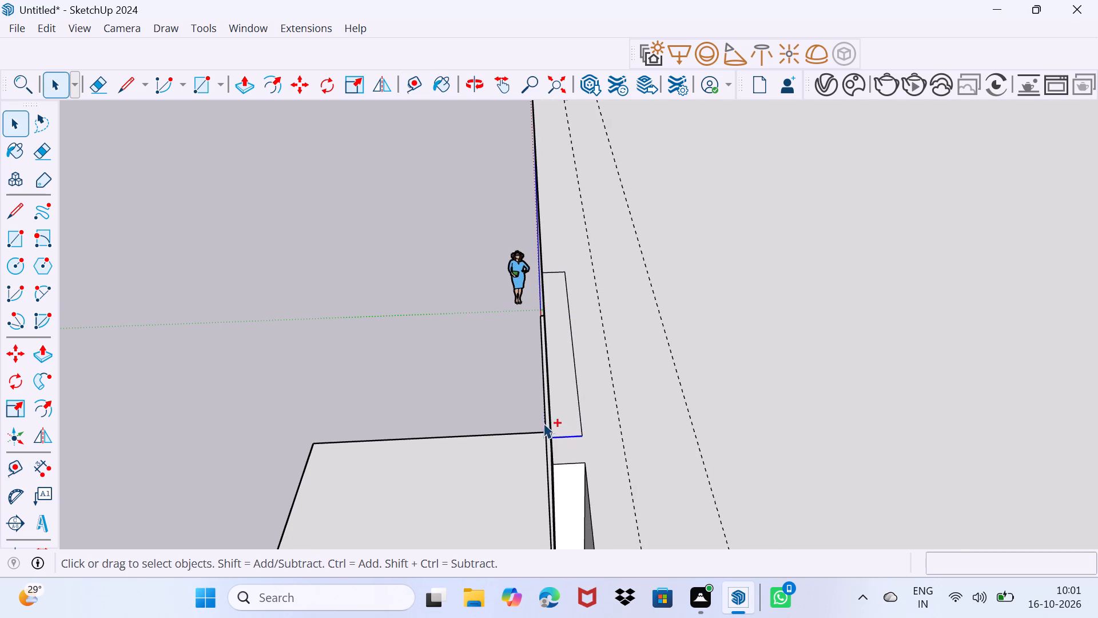
pyautogui.keyDown('ctrl'); pyautogui.click(550, 421); pyautogui.keyUp('ctrl')
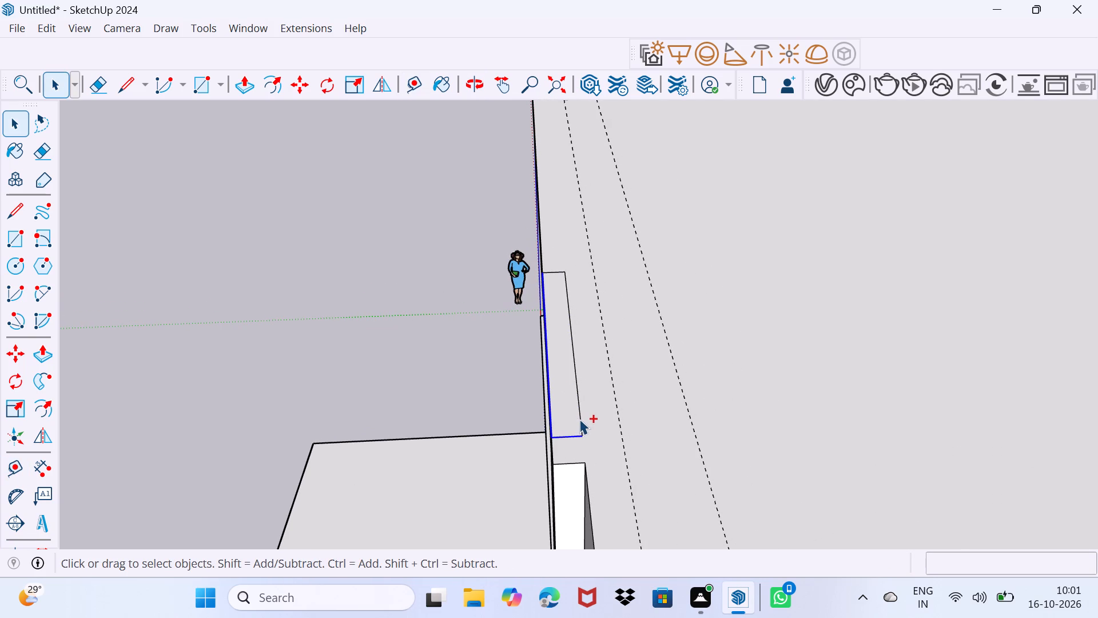
pyautogui.keyDown('ctrl'); pyautogui.click(580, 418); pyautogui.keyUp('ctrl')
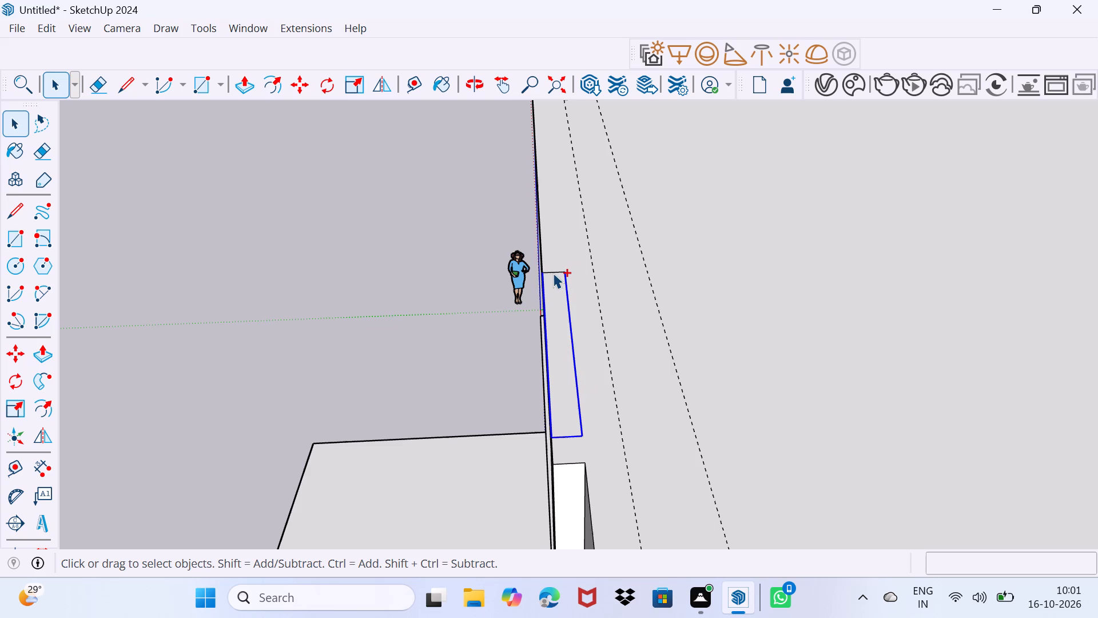
pyautogui.keyDown('ctrl'); pyautogui.click(554, 272); pyautogui.keyUp('ctrl')
pyautogui.scroll(3, 586, 437)
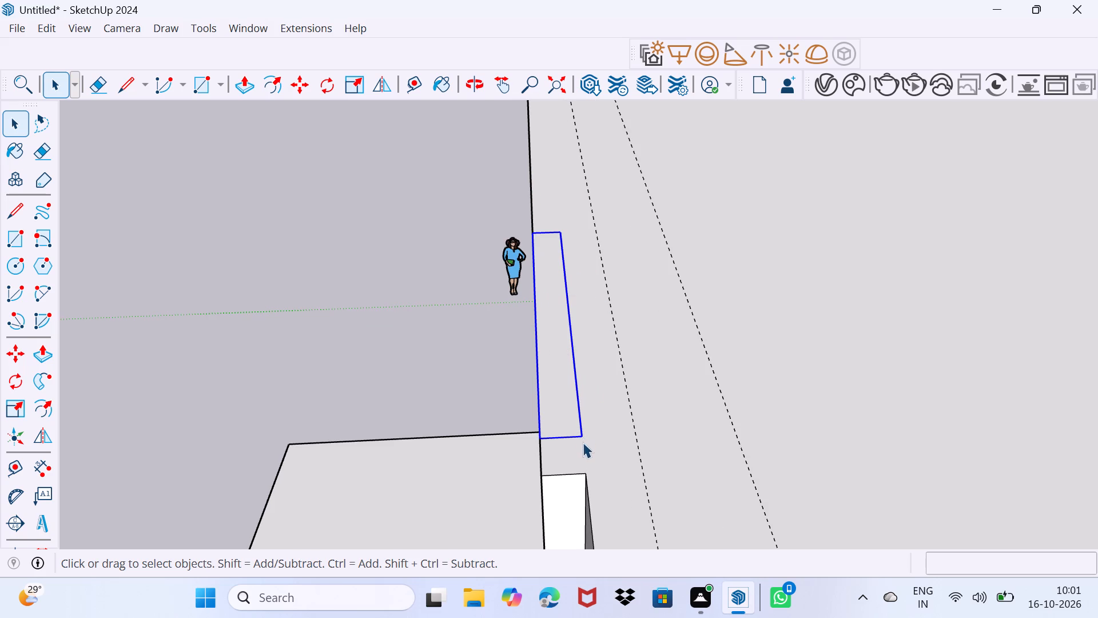
pyautogui.press('m')
pyautogui.click(582, 435)
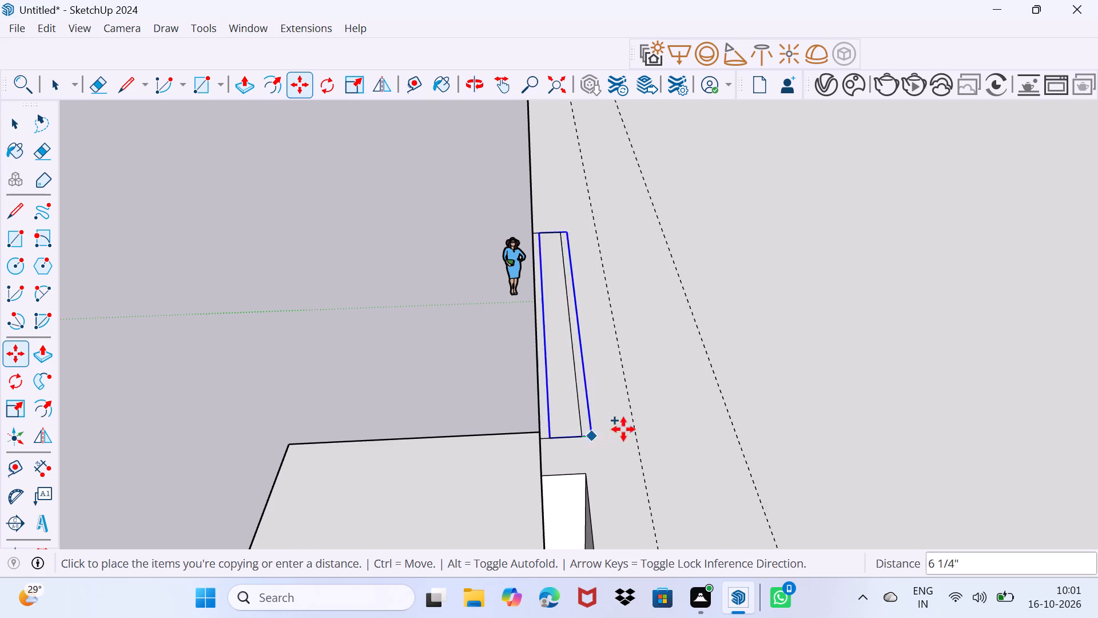
pyautogui.click(676, 429)
pyautogui.press('space')
# Erase the three inner edges of the original rectangle at the roof edge.
pyautogui.scroll(2, 563, 448)
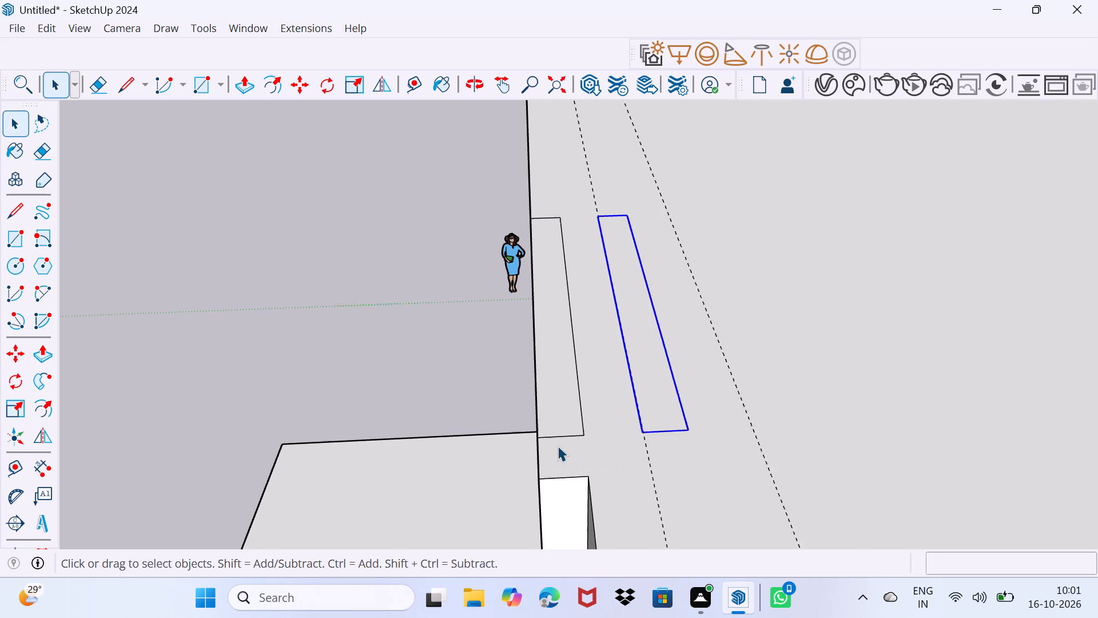
pyautogui.press('e')
pyautogui.moveTo(564, 431); pyautogui.dragTo(567, 441)
pyautogui.click(581, 409)
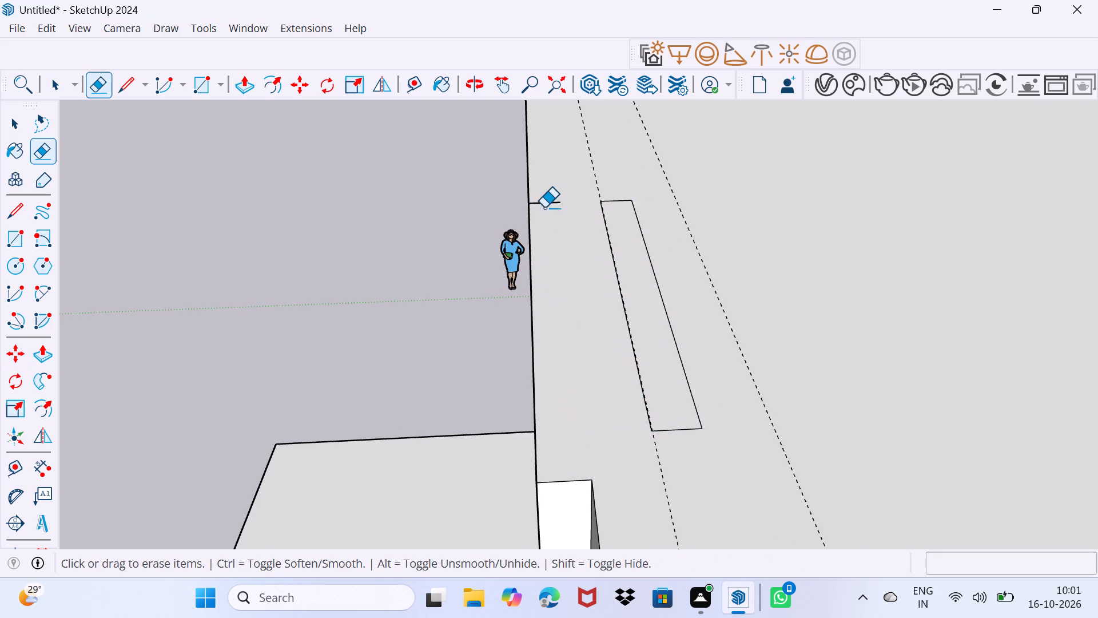
pyautogui.moveTo(543, 203); pyautogui.dragTo(547, 212)
pyautogui.scroll(1, 602, 427)
pyautogui.press('space')
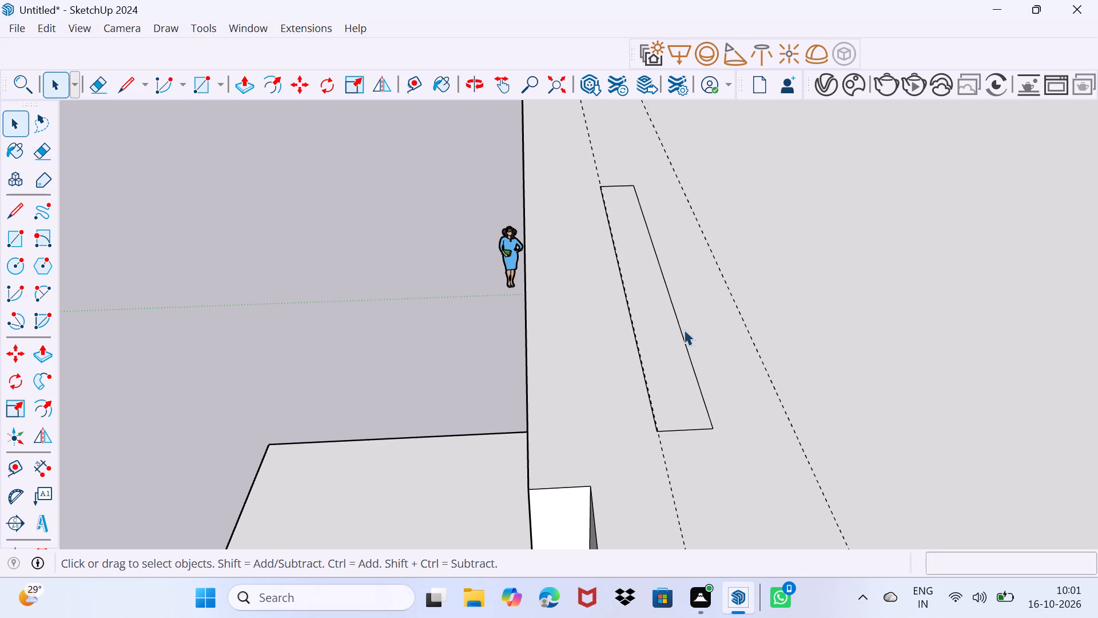
# Move the copied rectangle's inner long edge about 11 15/16" along the green axis onto the second guide.
pyautogui.click(681, 334)
pyautogui.scroll(1, 686, 384)
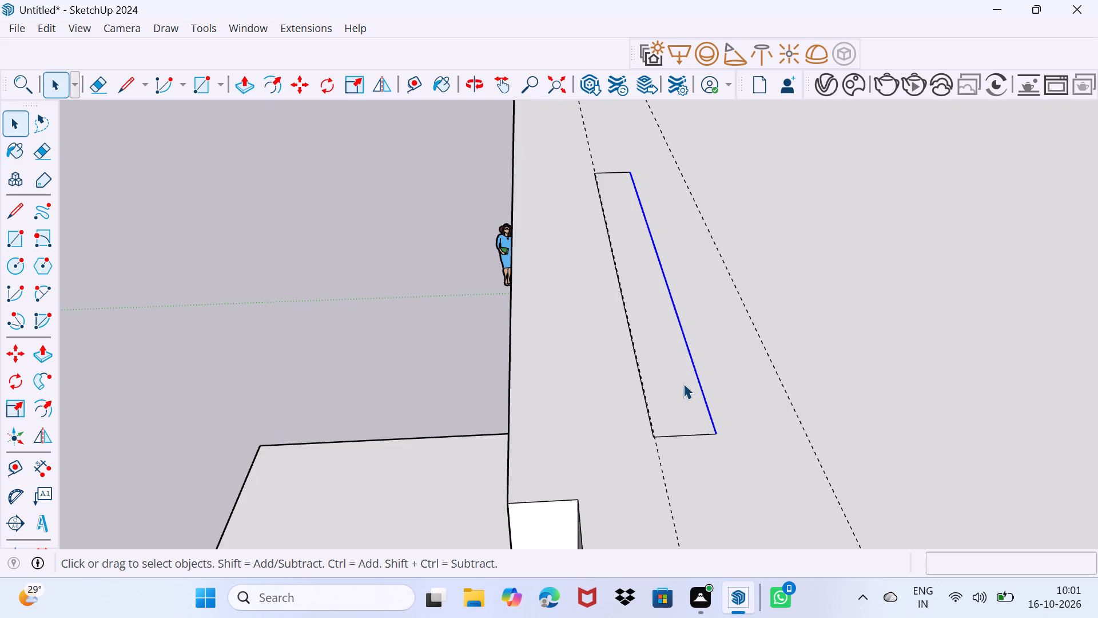
pyautogui.press('m')
pyautogui.click(677, 318)
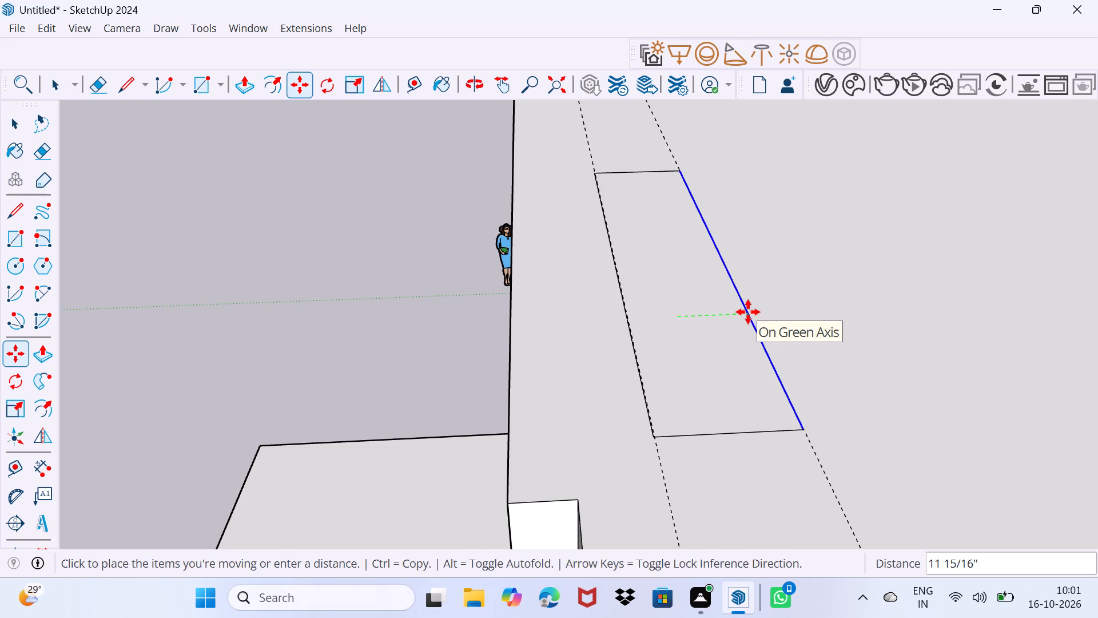
pyautogui.click(748, 312)
pyautogui.press('space')
pyautogui.moveTo(697, 339); pyautogui.dragTo(702, 284)
pyautogui.scroll(-6, 583, 168)
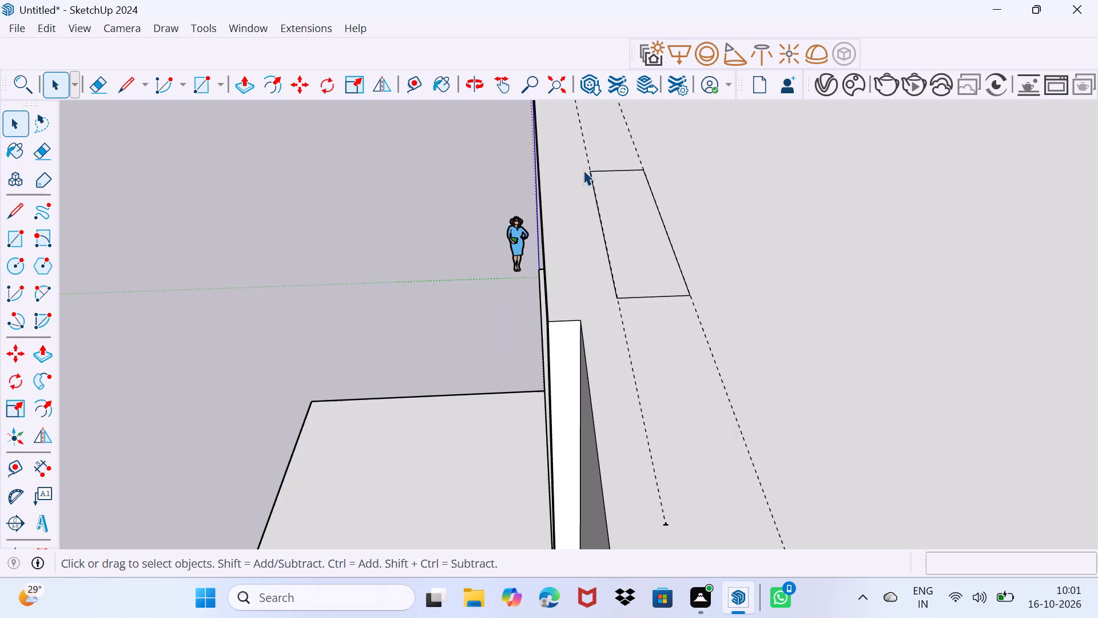
# Erase the two dashed guides running alongside the roof-edge rectangle.
pyautogui.scroll(-3, 583, 170)
pyautogui.press('e')
pyautogui.moveTo(610, 318); pyautogui.dragTo(639, 308)
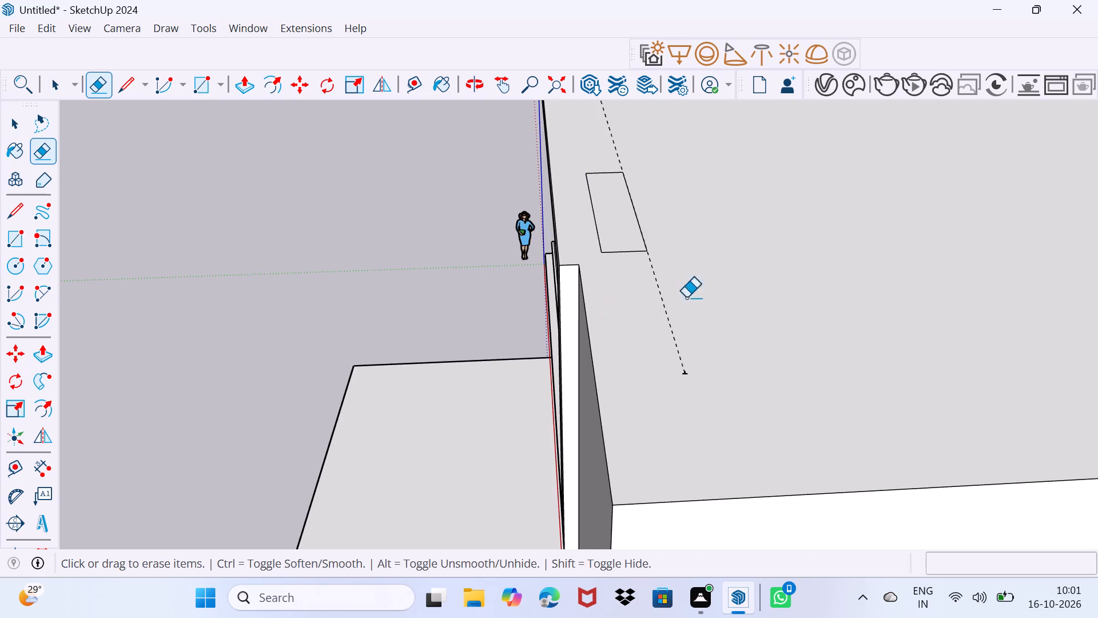
pyautogui.moveTo(652, 312); pyautogui.dragTo(698, 293)
# Push/Pull the rectangle near the roof edge above the recessed window up 4' into a wall block.
pyautogui.scroll(-8, 674, 287)
pyautogui.moveTo(653, 330); pyautogui.dragTo(643, 348, button='middle')
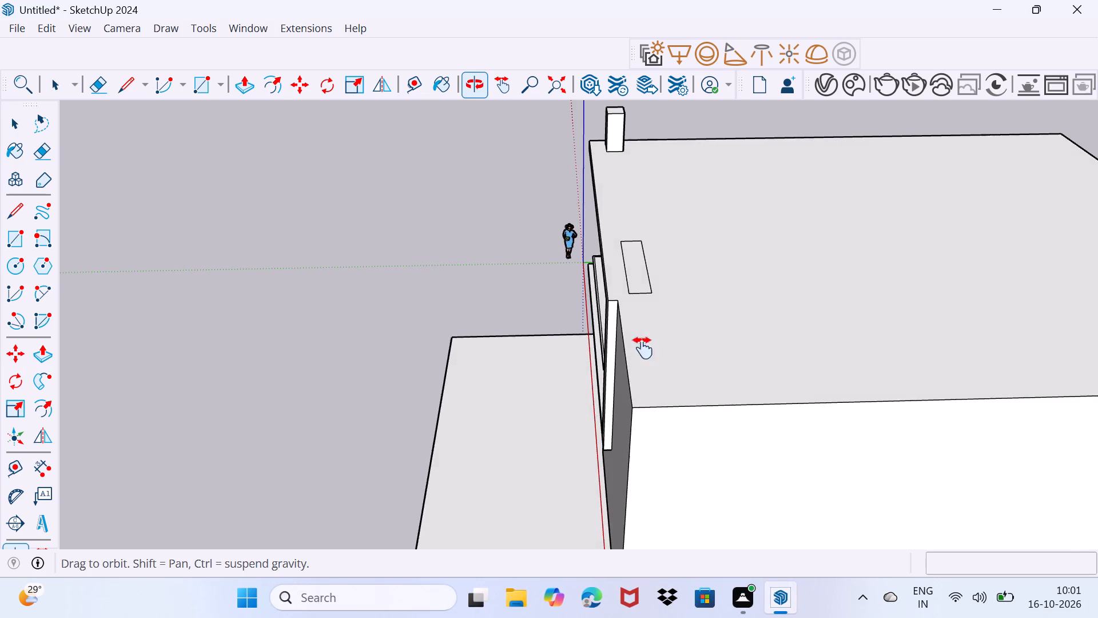
pyautogui.moveTo(643, 348); pyautogui.dragTo(528, 458, button='middle')
pyautogui.moveTo(541, 478); pyautogui.dragTo(785, 394, button='middle')
pyautogui.scroll(4, 690, 264)
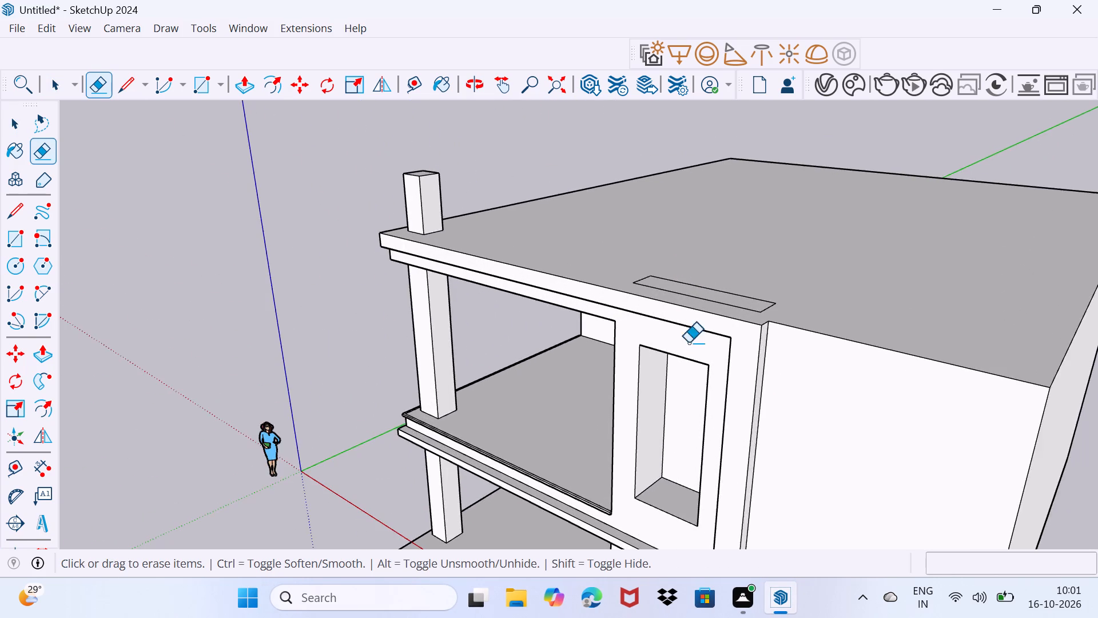
pyautogui.moveTo(689, 343); pyautogui.dragTo(777, 340, button='middle')
pyautogui.scroll(3, 817, 264)
pyautogui.press('space')
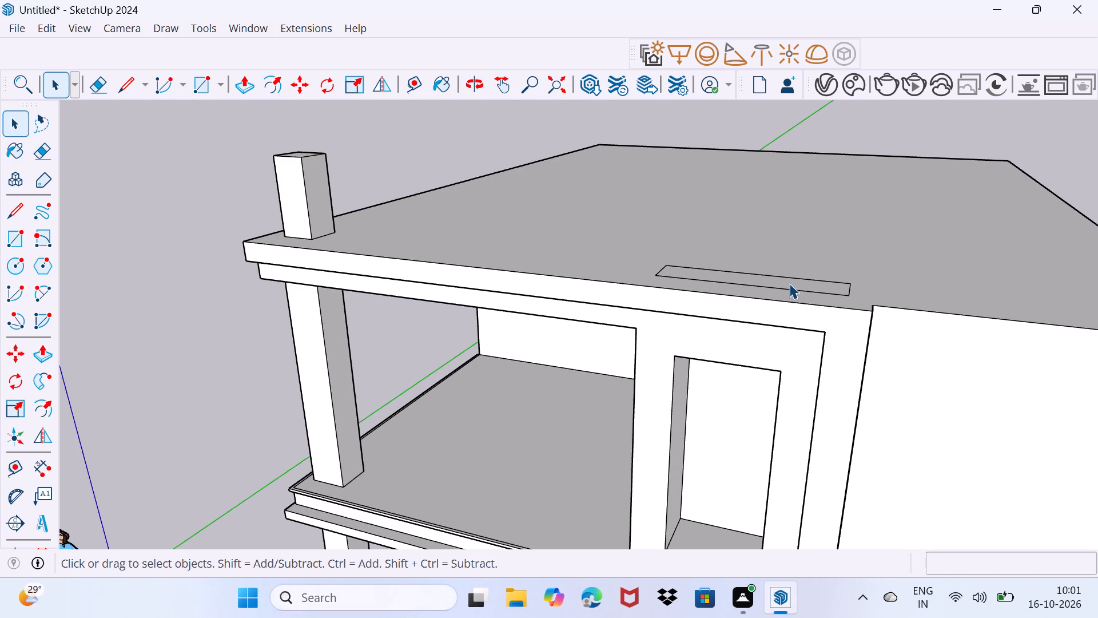
pyautogui.click(789, 283)
pyautogui.press('p')
pyautogui.click(792, 283)
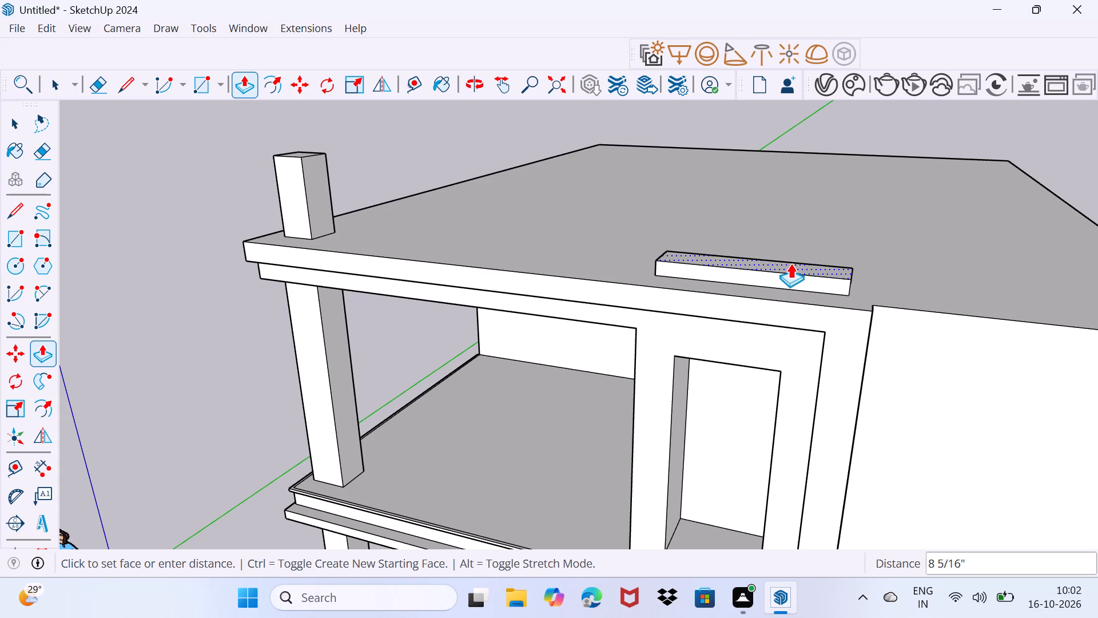
pyautogui.write("4'")
pyautogui.press('Return')
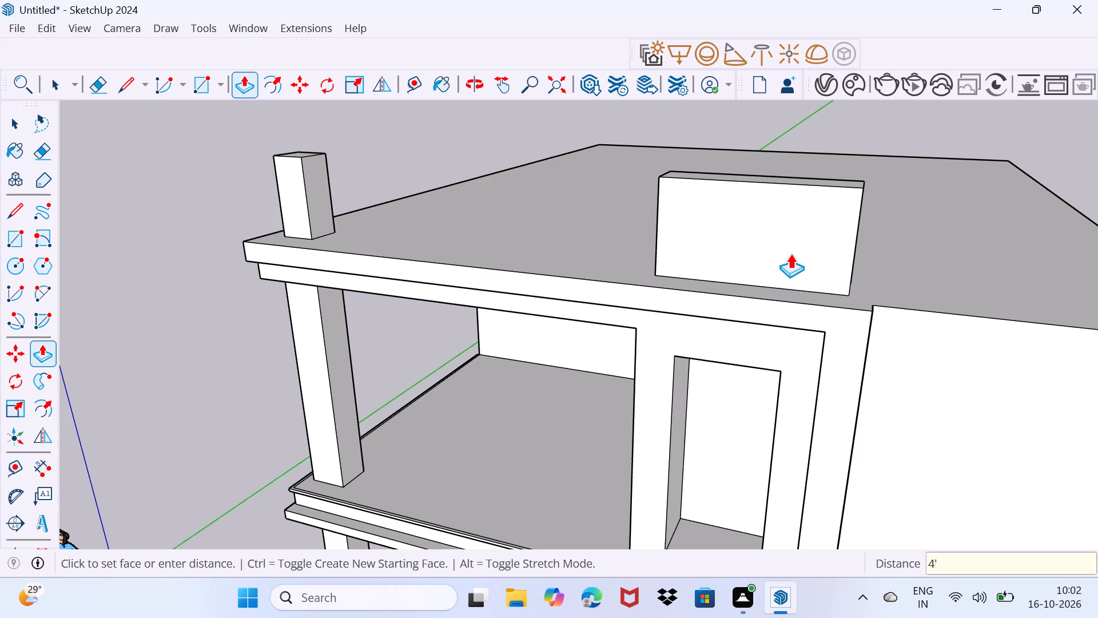
pyautogui.press('space')
pyautogui.moveTo(768, 299); pyautogui.dragTo(808, 245)
# Examine the new roof wall block and the front facade from several angles.
pyautogui.moveTo(775, 243); pyautogui.dragTo(375, 317, button='middle')
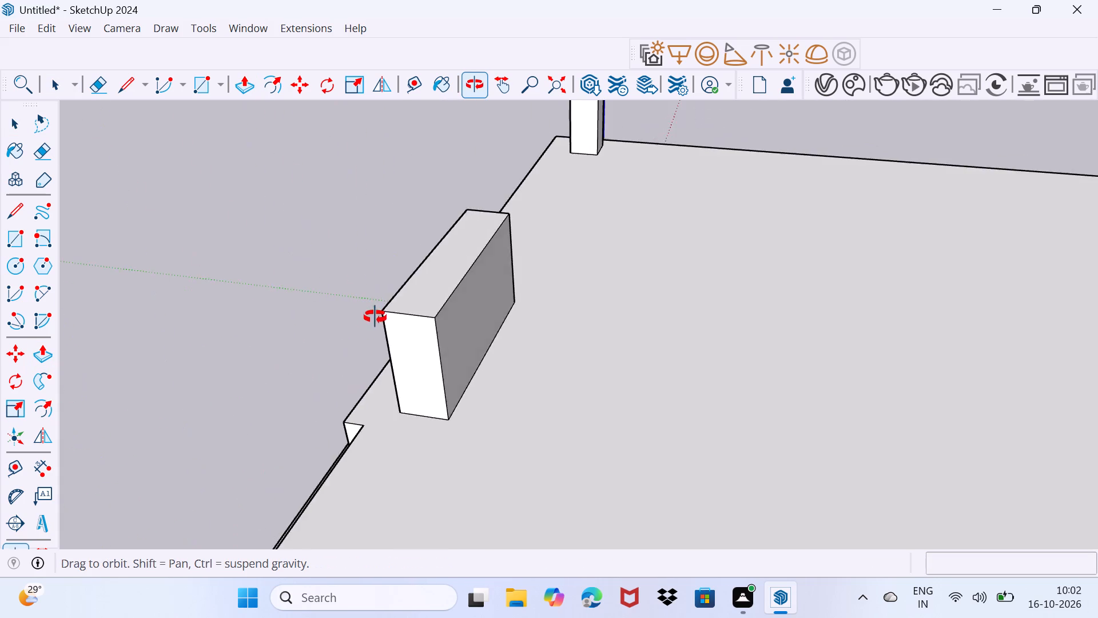
pyautogui.moveTo(375, 317); pyautogui.dragTo(679, 246, button='middle')
pyautogui.scroll(-6, 649, 244)
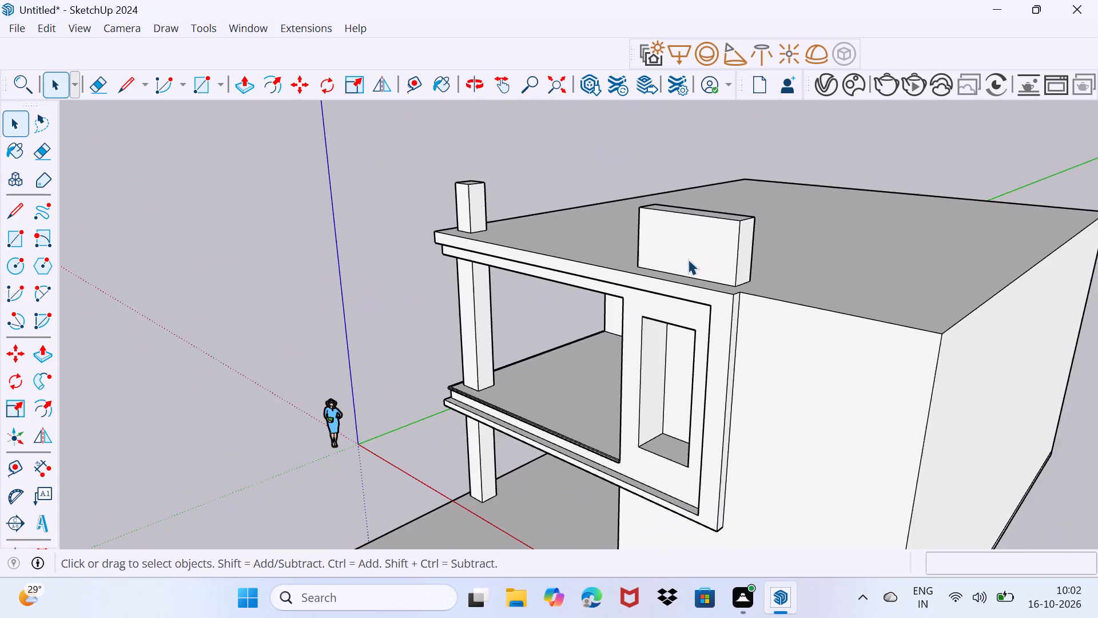
pyautogui.moveTo(657, 312); pyautogui.dragTo(815, 296, button='middle')
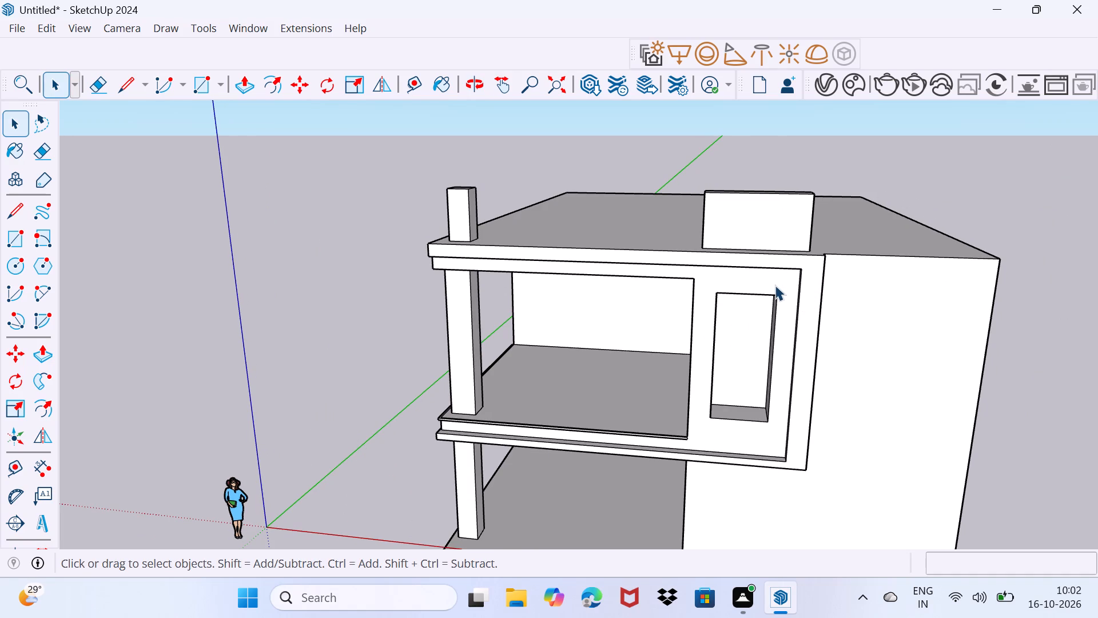
pyautogui.scroll(1, 765, 284)
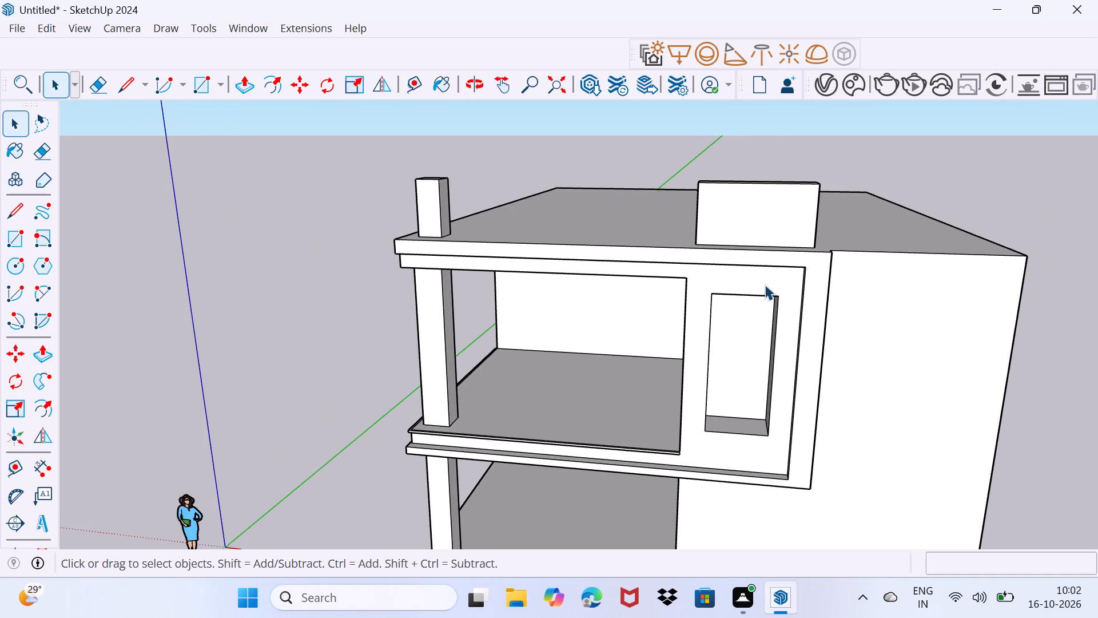
pyautogui.moveTo(761, 280); pyautogui.dragTo(740, 297, button='middle')
pyautogui.scroll(-7, 740, 297)
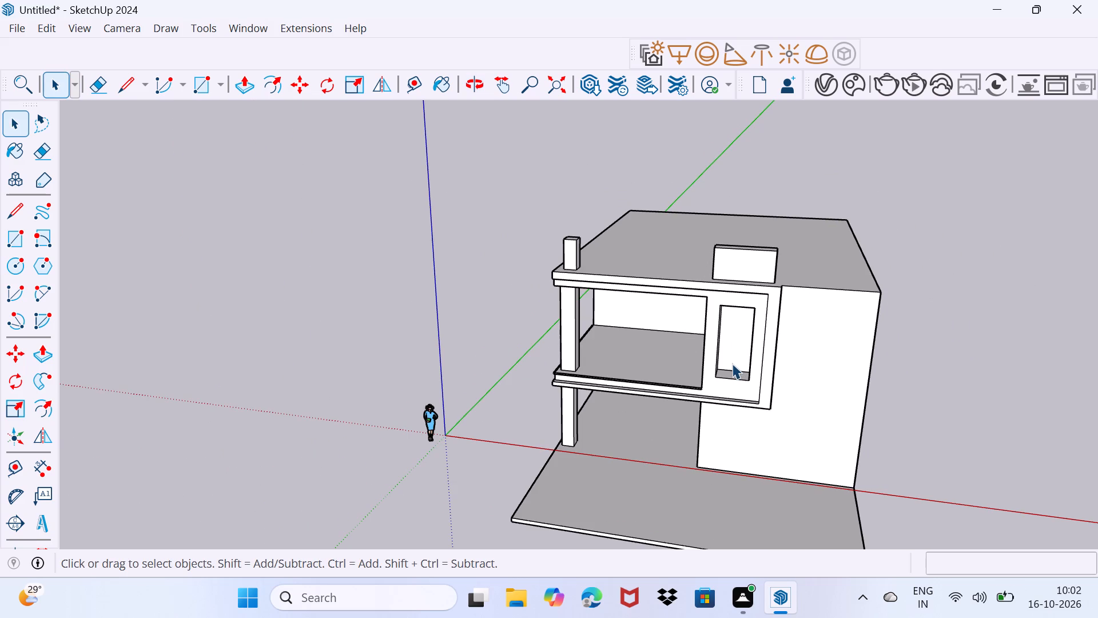
pyautogui.keyDown('shift'); pyautogui.moveTo(761, 396); pyautogui.dragTo(714, 322, button='middle'); pyautogui.keyUp('shift')
pyautogui.scroll(3, 734, 418)
pyautogui.moveTo(743, 395); pyautogui.dragTo(697, 442, button='middle')
pyautogui.moveTo(699, 459); pyautogui.dragTo(711, 445, button='middle')
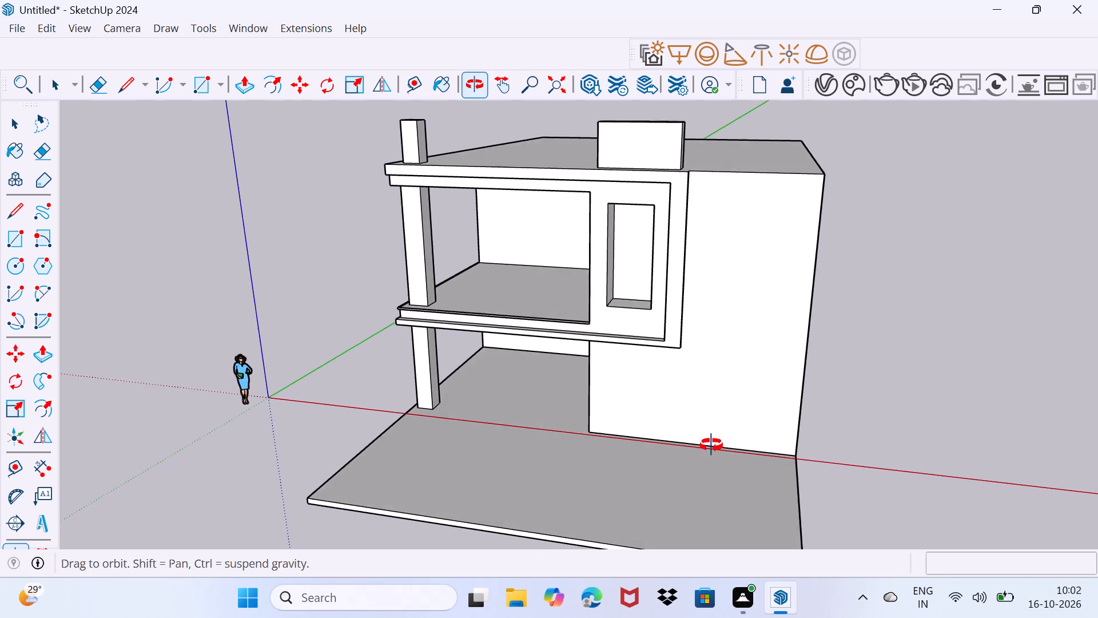
pyautogui.moveTo(711, 445); pyautogui.dragTo(721, 437, button='middle')
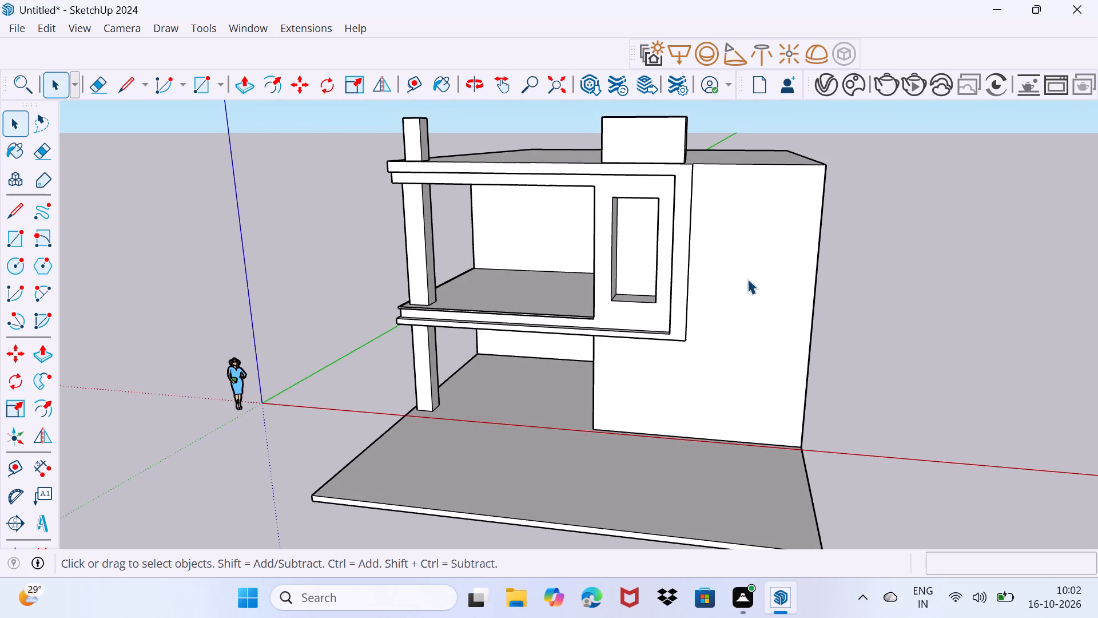
# Draw a line about 26' long down the plain front wall beside the projecting frame, from roof edge to base.
pyautogui.press('l')
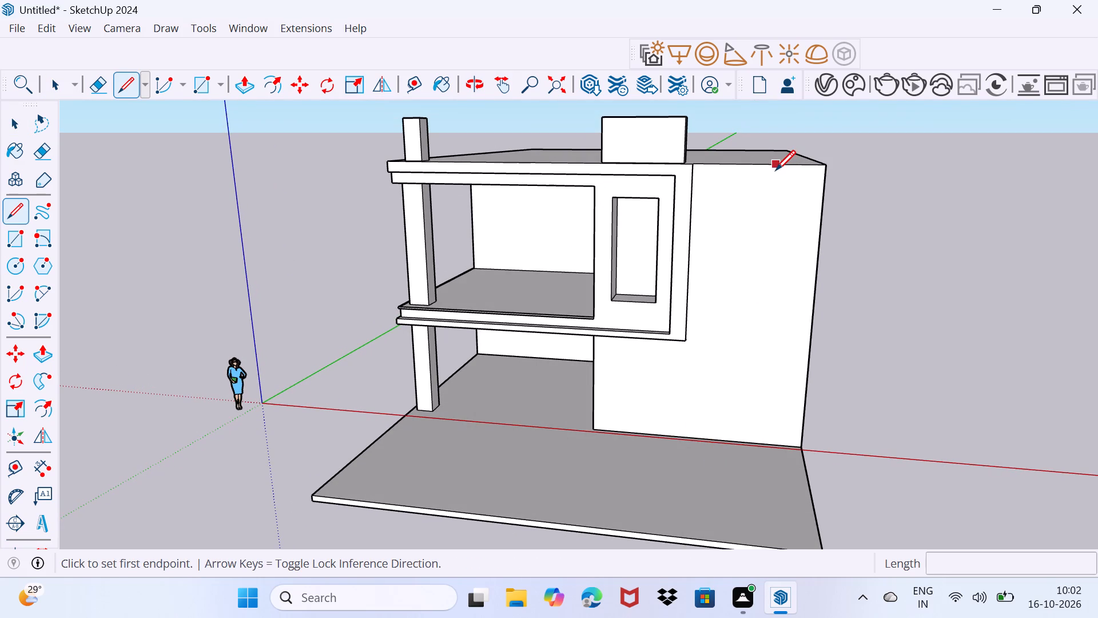
pyautogui.click(775, 170)
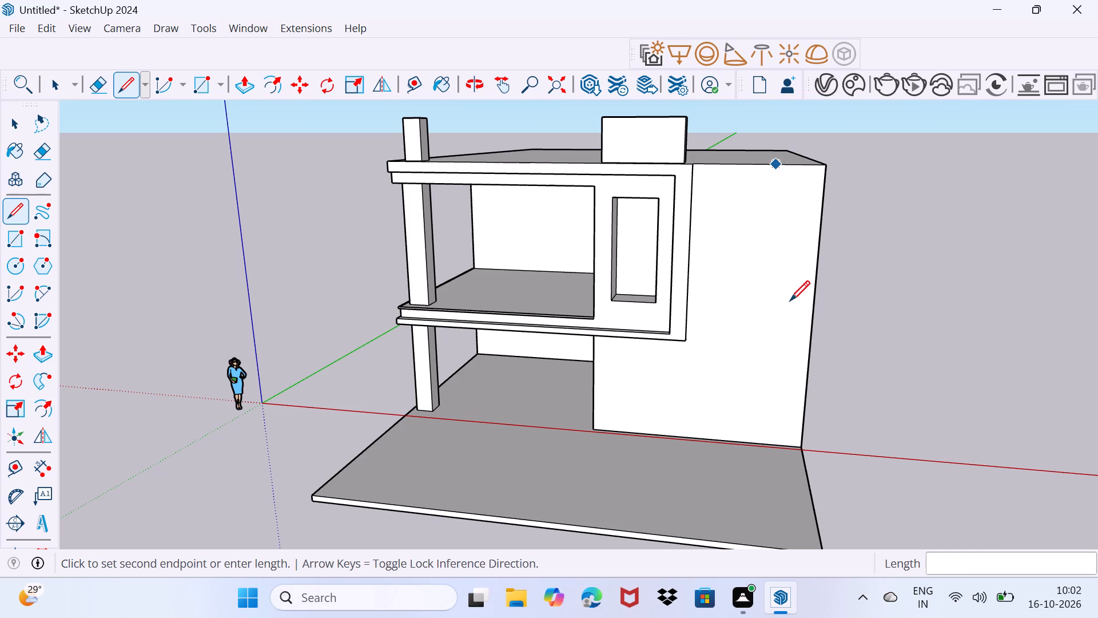
pyautogui.click(757, 447)
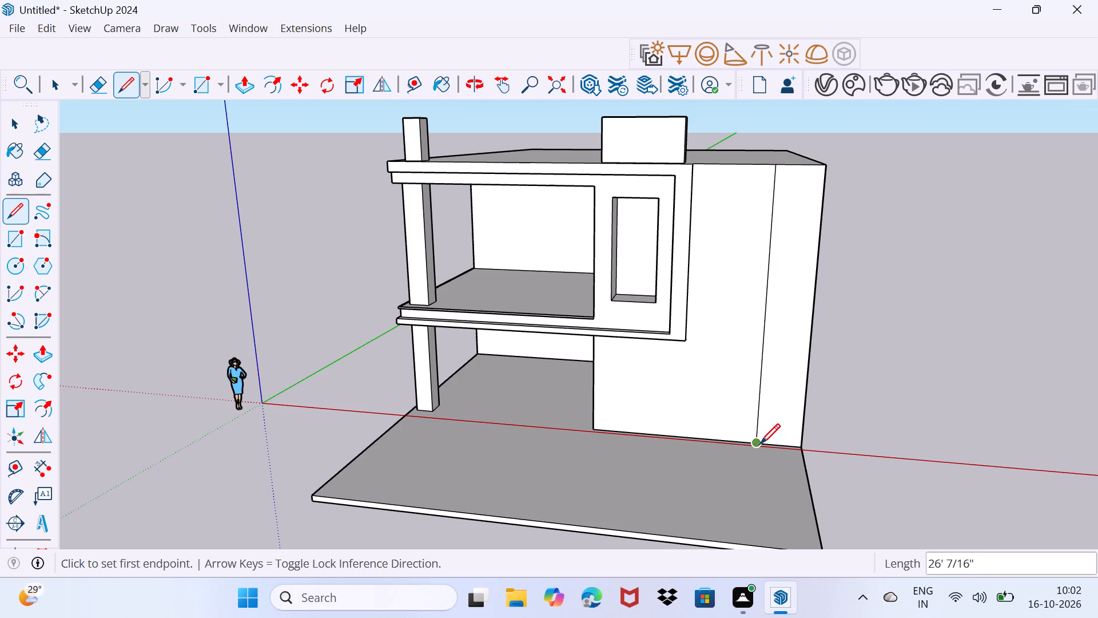
pyautogui.press('space')
# Copy the vertical wall line 2' along the base edge toward the projecting frame.
pyautogui.scroll(2, 745, 404)
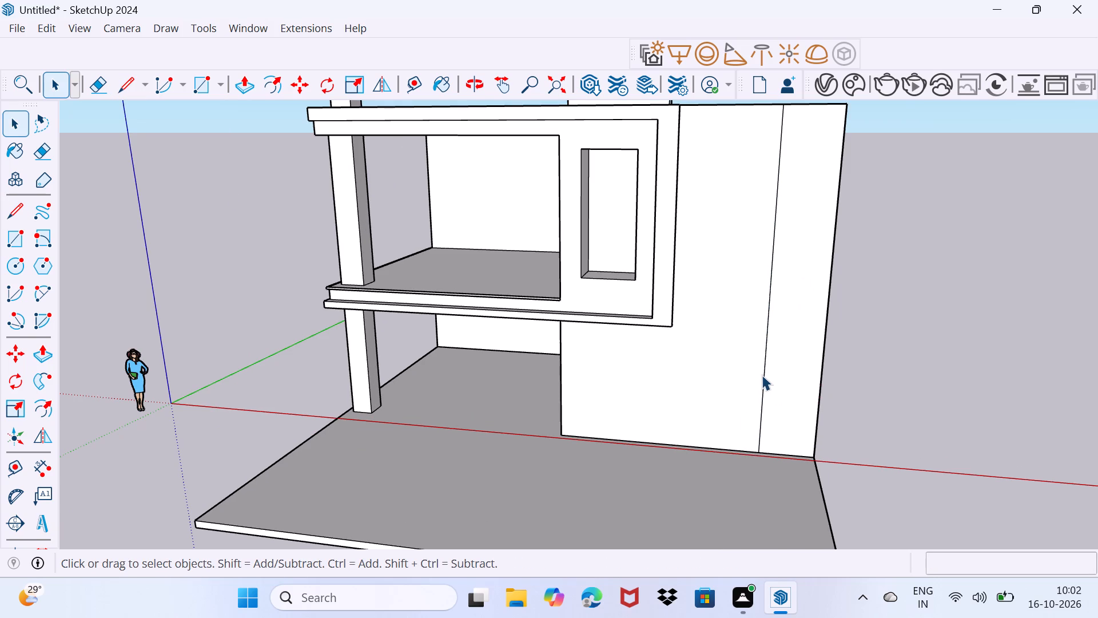
pyautogui.click(762, 378)
pyautogui.scroll(1, 762, 436)
pyautogui.press('m')
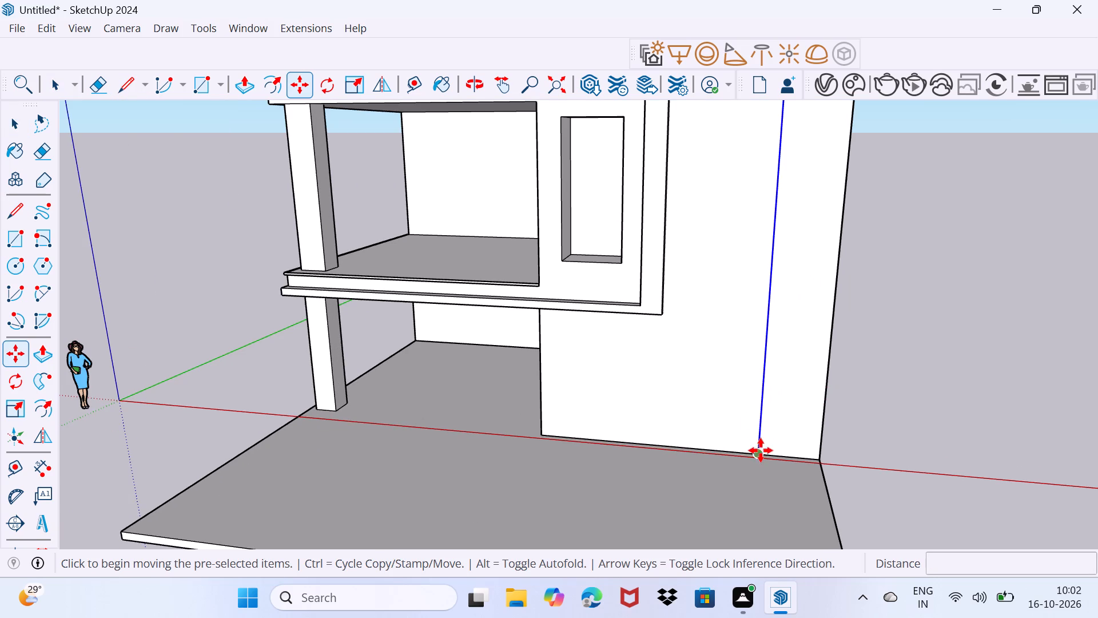
pyautogui.click(759, 457)
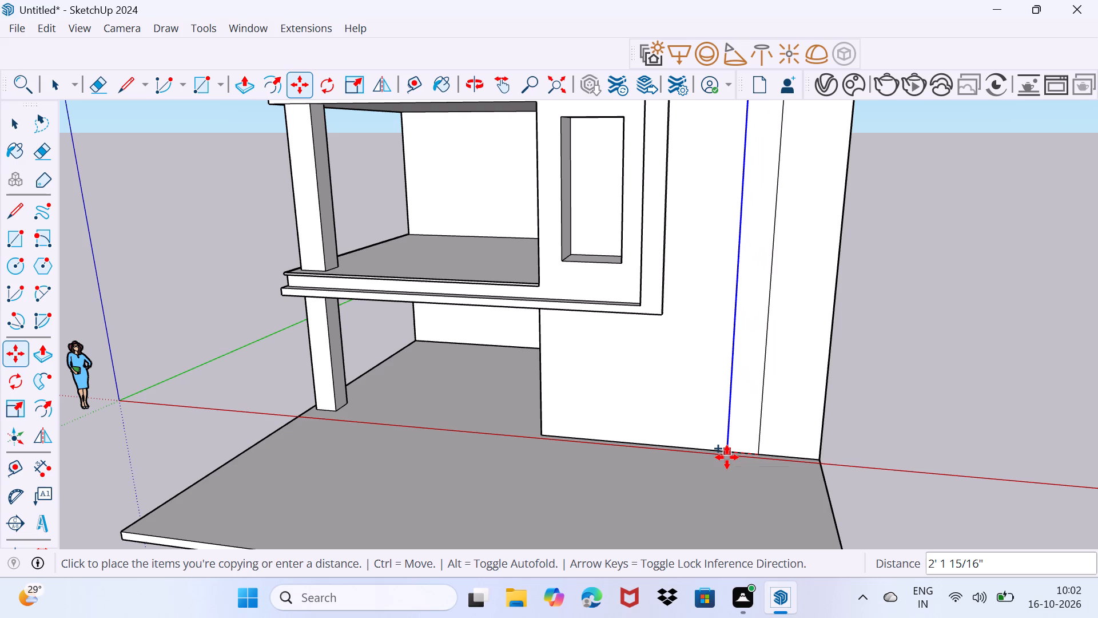
pyautogui.write("2'")
pyautogui.press('Return')
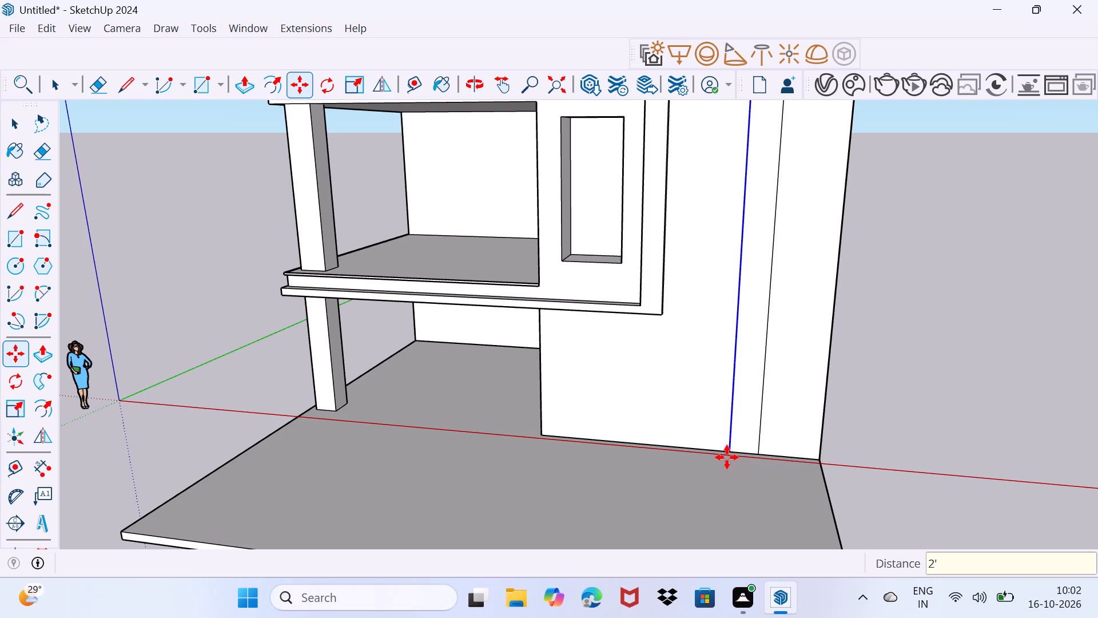
pyautogui.press('space')
pyautogui.moveTo(711, 455); pyautogui.dragTo(718, 365)
pyautogui.scroll(-4, 693, 359)
pyautogui.moveTo(694, 359); pyautogui.dragTo(734, 283)
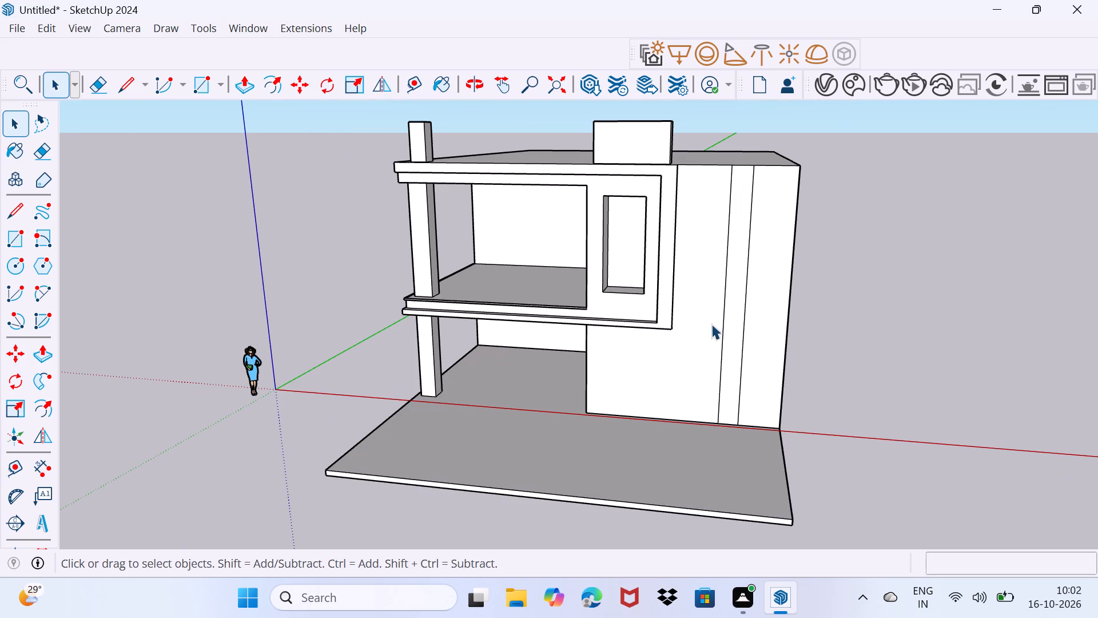
# Push/Pull the narrow vertical strip between the two wall lines outward by 3".
pyautogui.scroll(1, 707, 319)
pyautogui.moveTo(715, 312); pyautogui.dragTo(701, 337, button='middle')
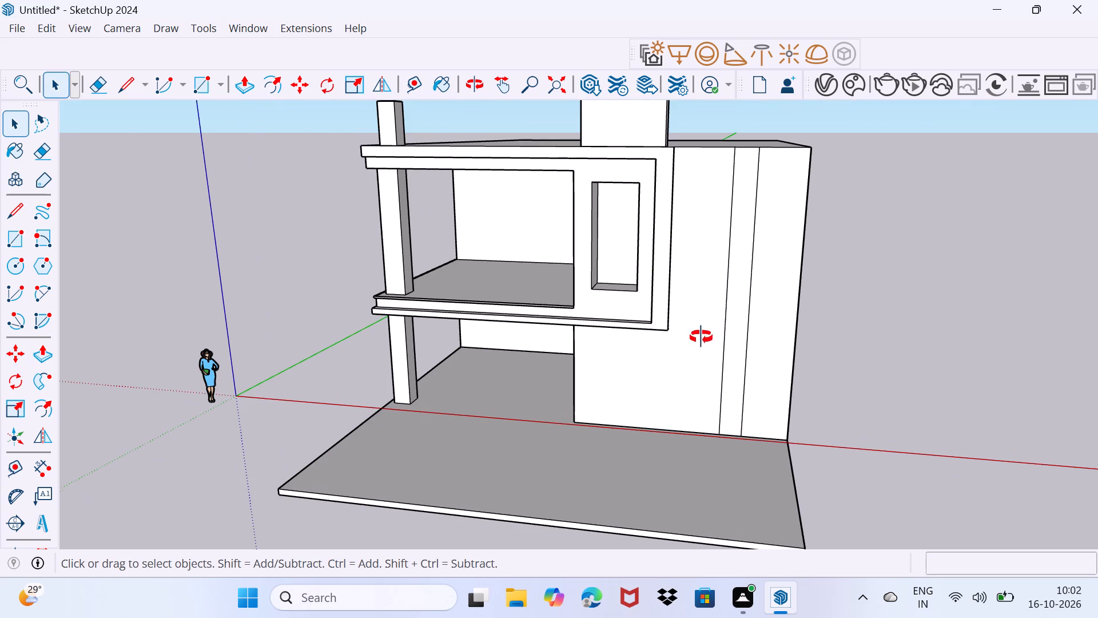
pyautogui.moveTo(701, 337); pyautogui.dragTo(701, 339, button='middle')
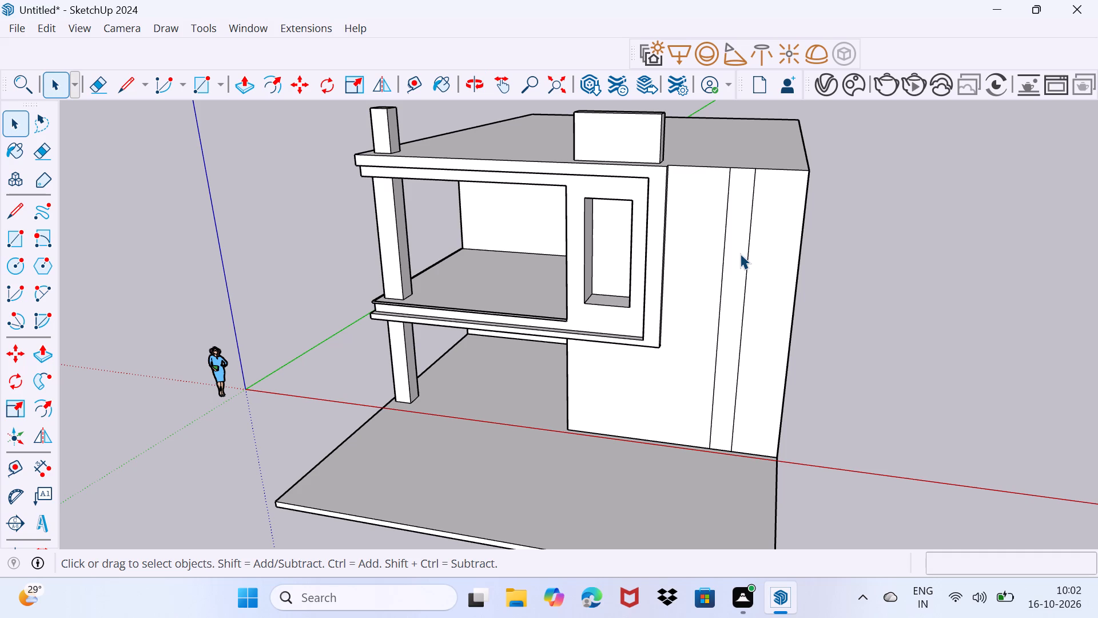
pyautogui.click(733, 256)
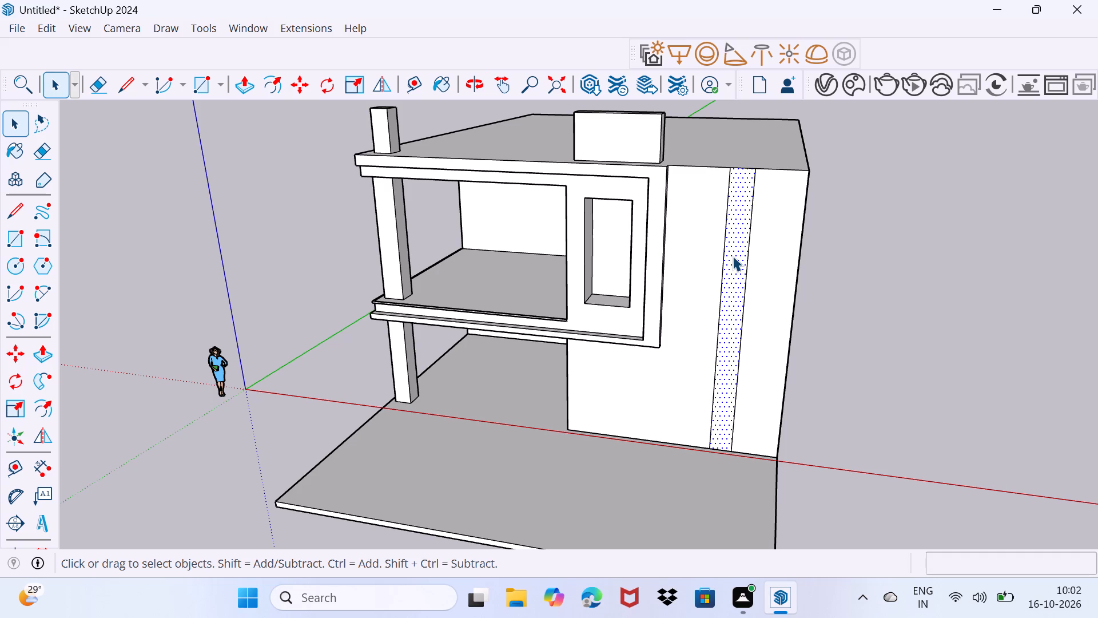
pyautogui.scroll(-1, 733, 256)
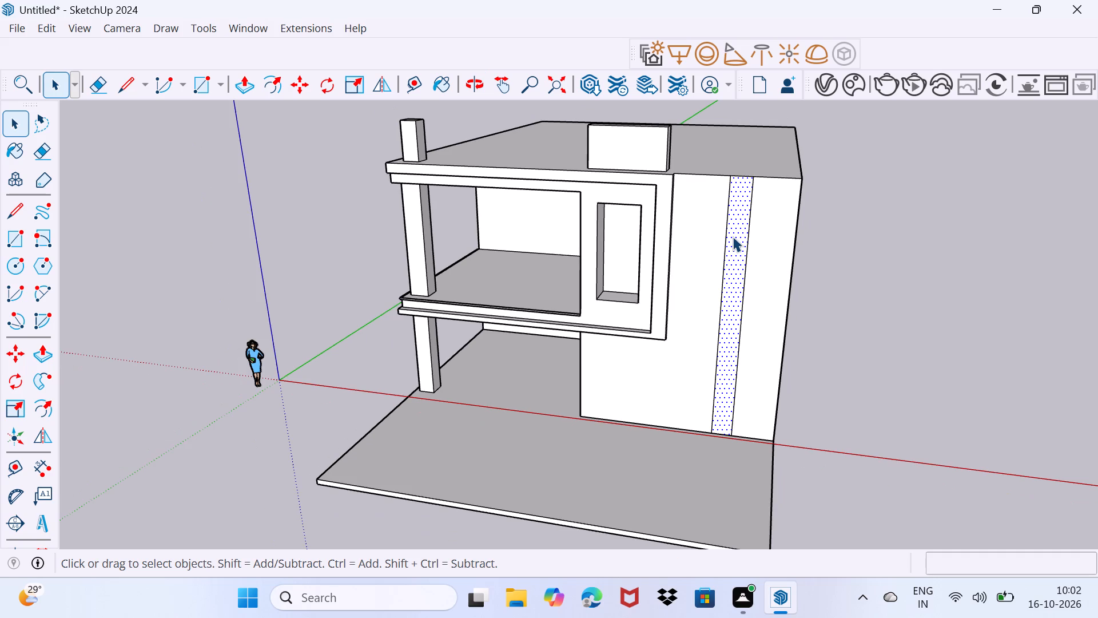
pyautogui.press('p')
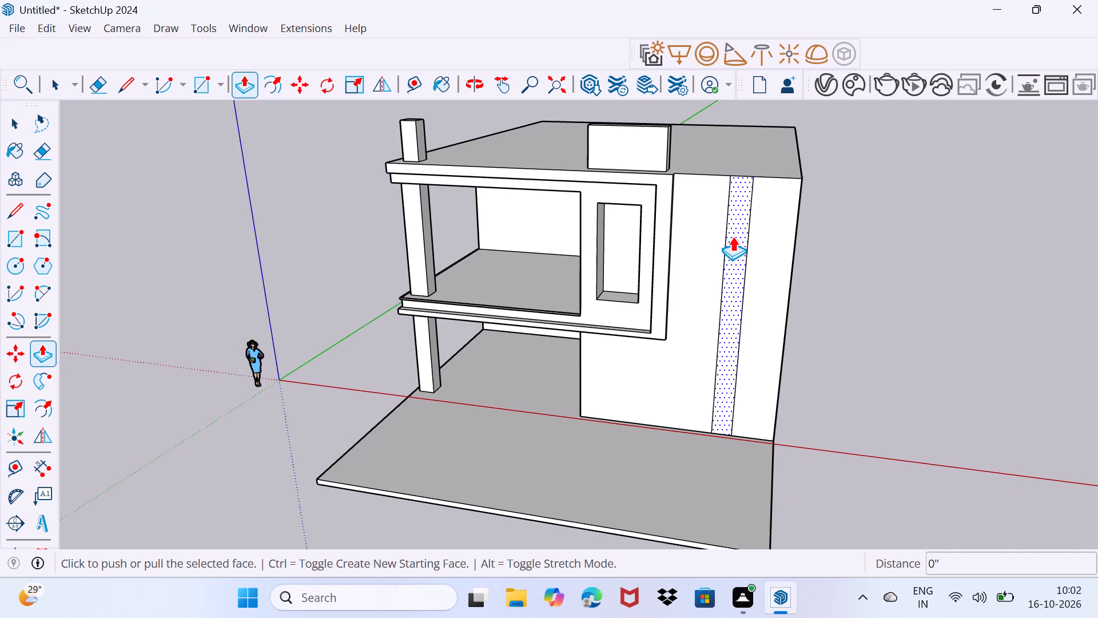
pyautogui.click(733, 236)
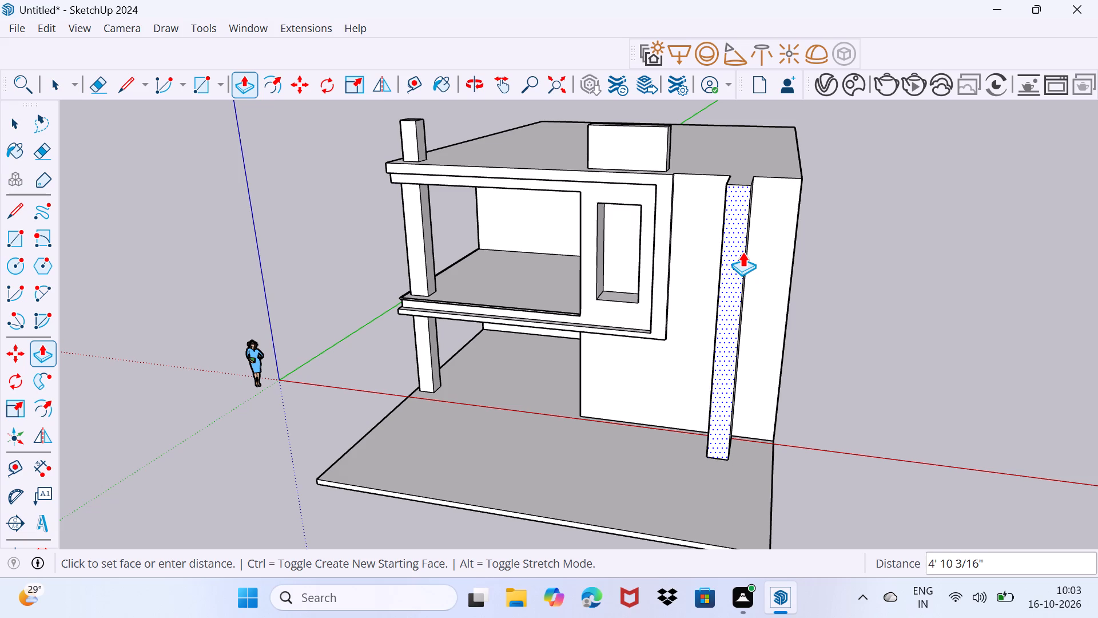
pyautogui.press('3')
pyautogui.hotkey('shift', '"')
pyautogui.press('Return')
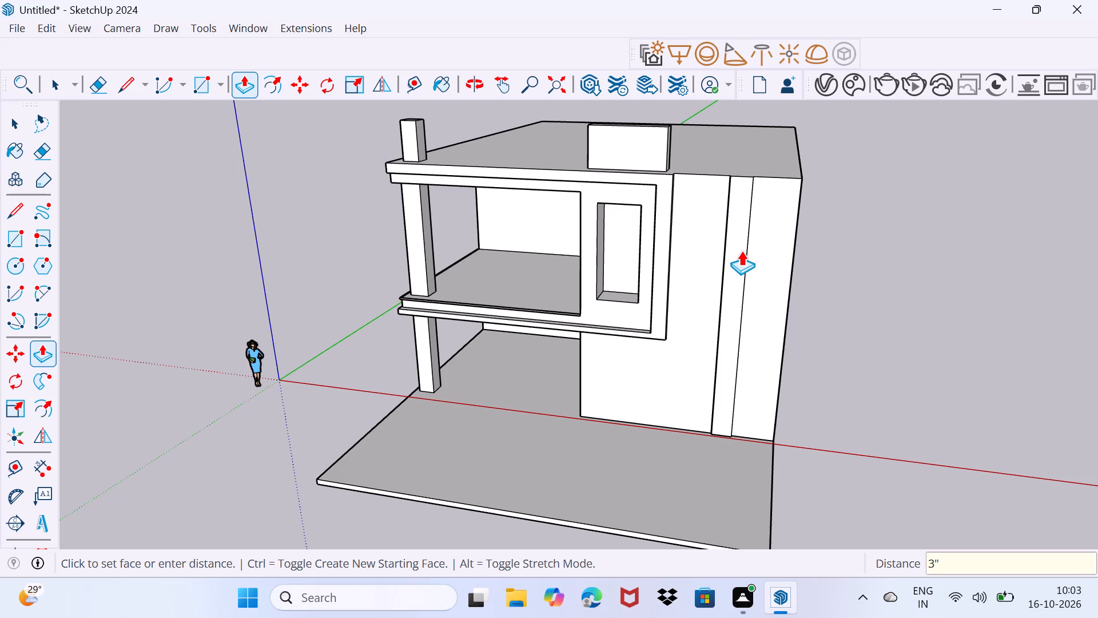
pyautogui.press('space')
pyautogui.moveTo(727, 320); pyautogui.dragTo(735, 283)
# Draw a 2' line along the roof edge between the inner top corners of the projecting strip, separating its top from the roof.
pyautogui.moveTo(759, 255); pyautogui.dragTo(706, 360, button='middle')
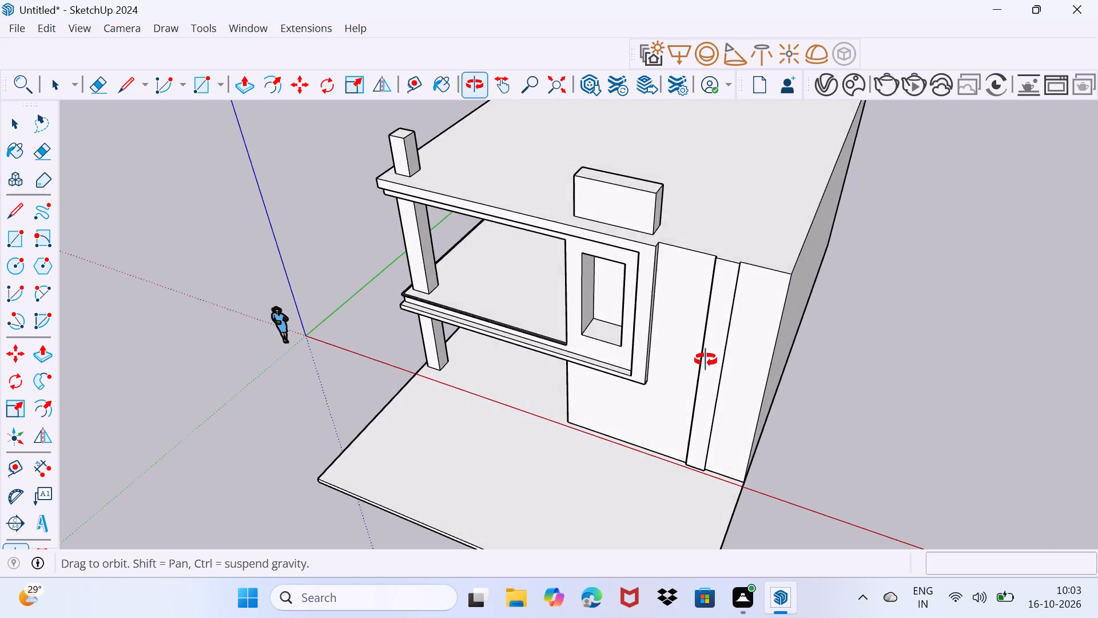
pyautogui.moveTo(706, 360); pyautogui.dragTo(520, 383, button='middle')
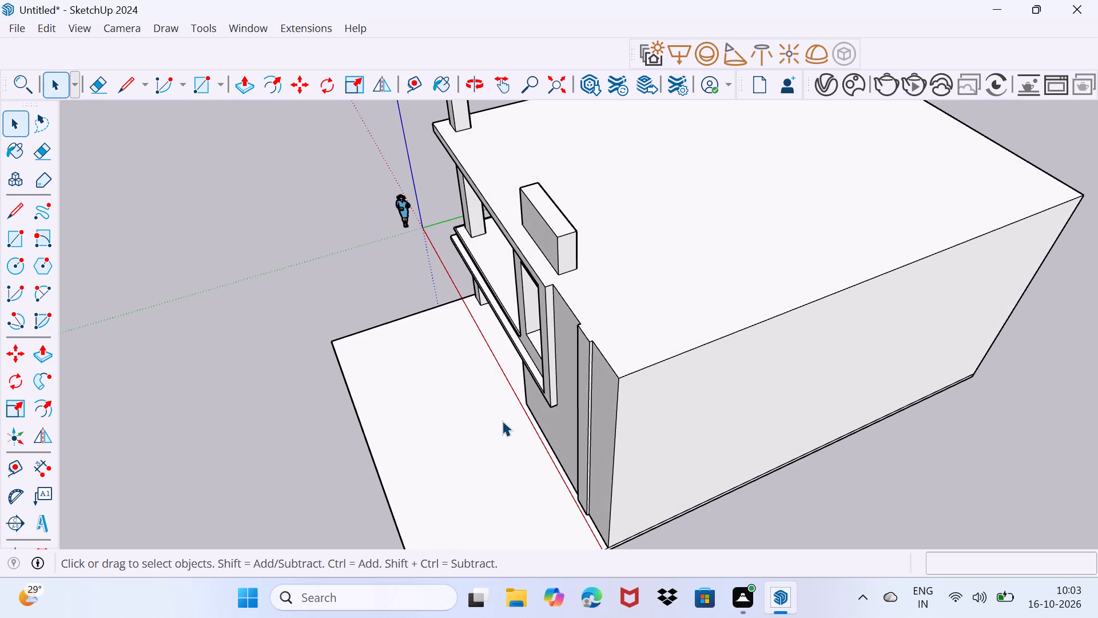
pyautogui.scroll(4, 487, 422)
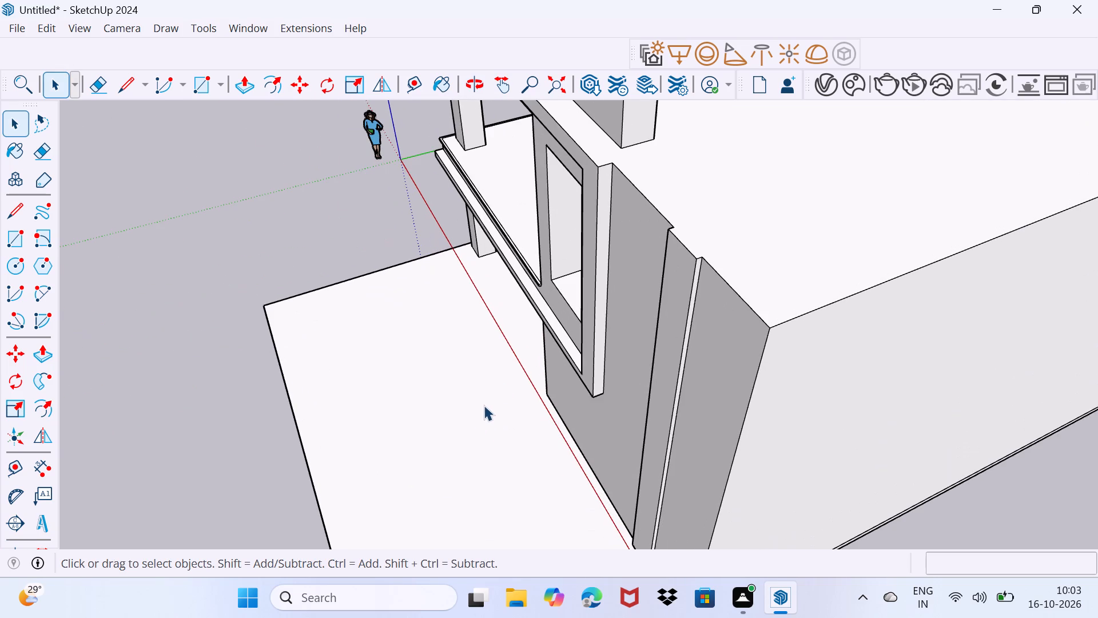
pyautogui.moveTo(664, 320); pyautogui.dragTo(554, 354, button='middle')
pyautogui.scroll(4, 578, 289)
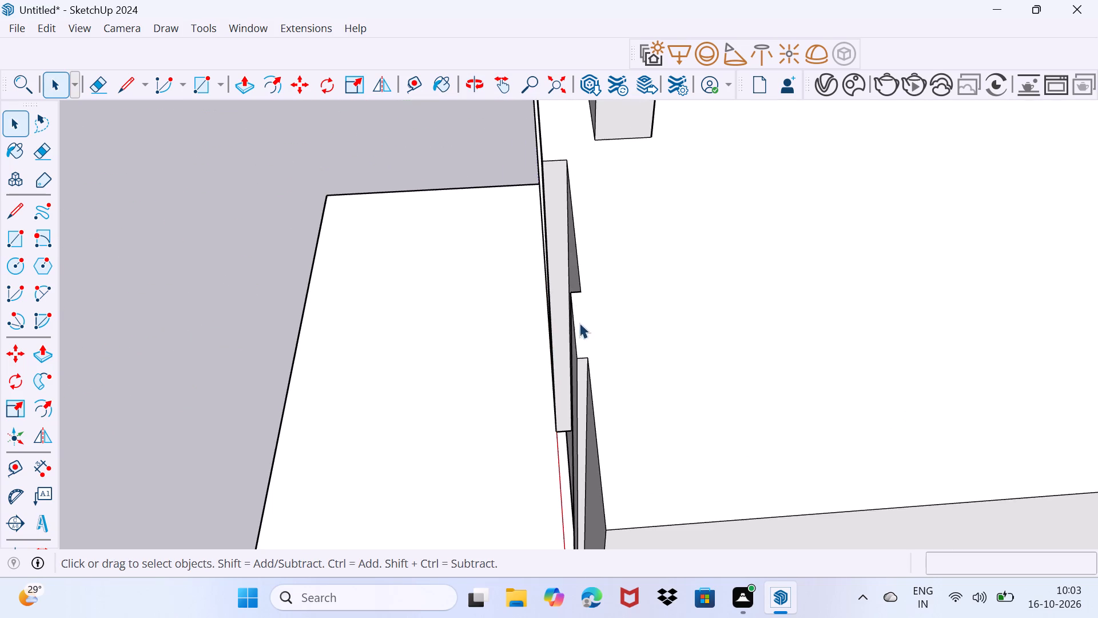
pyautogui.moveTo(607, 358); pyautogui.dragTo(662, 344, button='middle')
pyautogui.press('l')
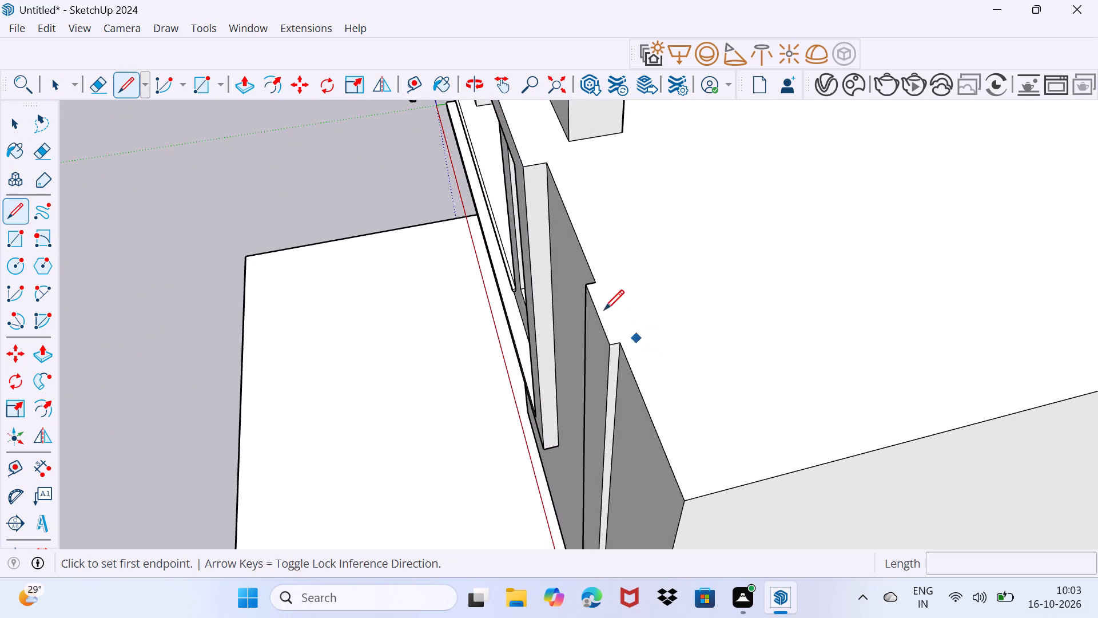
pyautogui.click(595, 285)
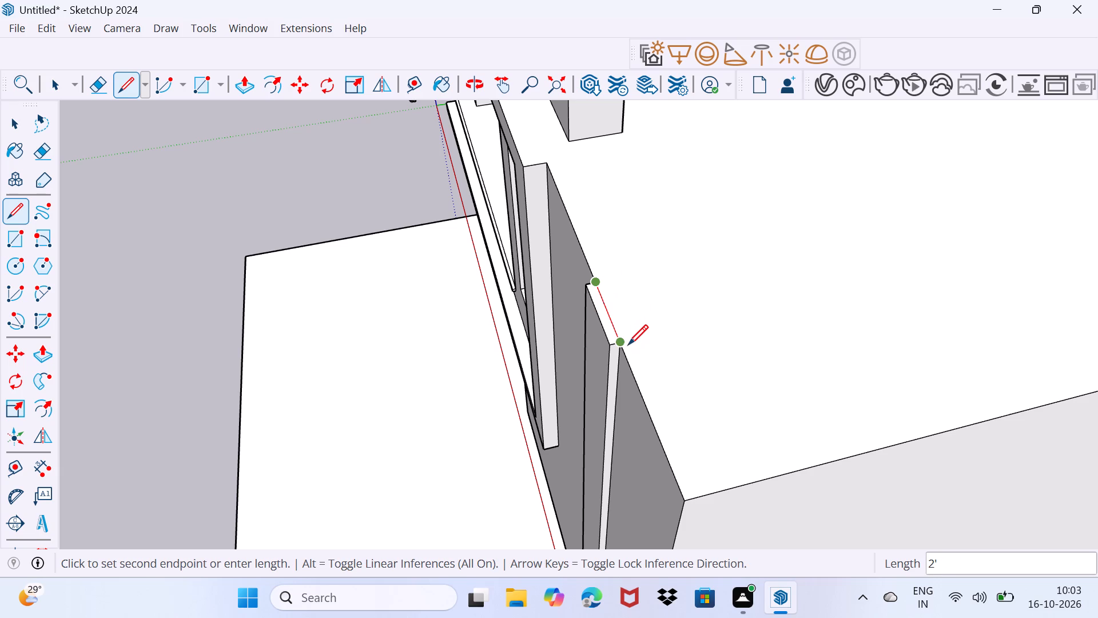
pyautogui.click(628, 344)
pyautogui.press('space')
pyautogui.moveTo(611, 351); pyautogui.dragTo(686, 318, button='middle')
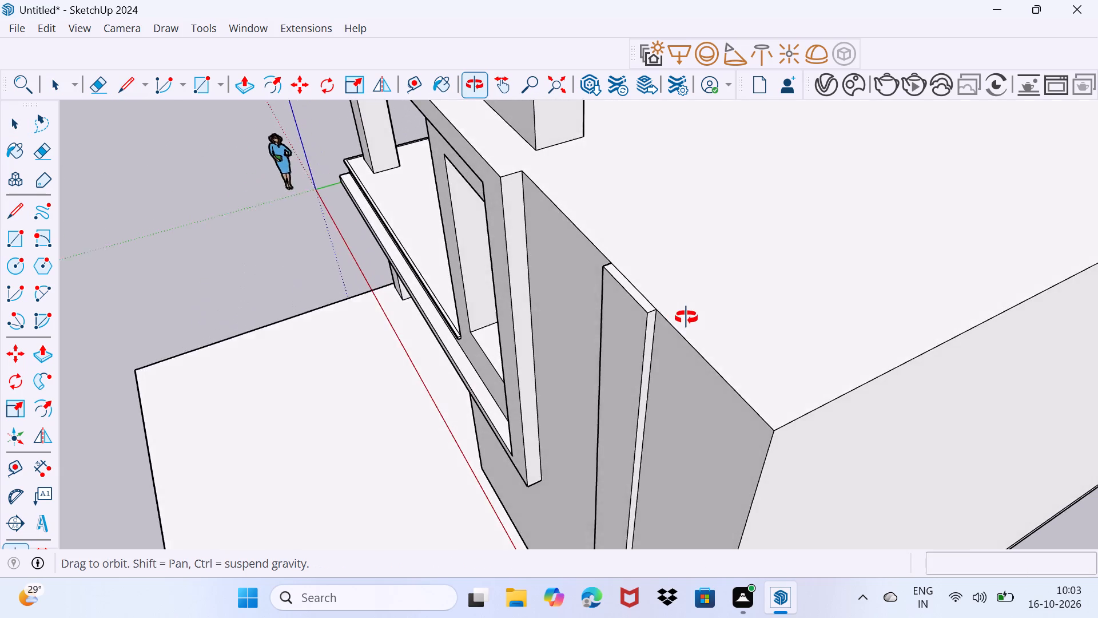
# Push/Pull the narrow top face of the projecting facade strip about 17' upward above the roof.
pyautogui.moveTo(686, 318); pyautogui.dragTo(702, 305, button='middle')
pyautogui.scroll(-5, 597, 318)
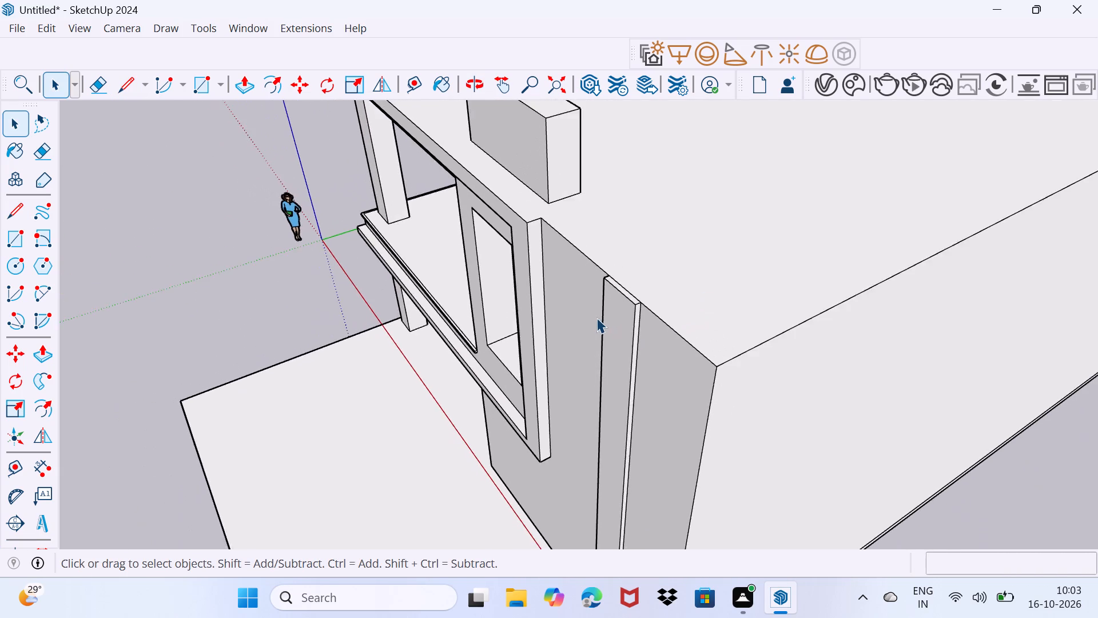
pyautogui.scroll(-2, 596, 318)
pyautogui.scroll(10, 637, 306)
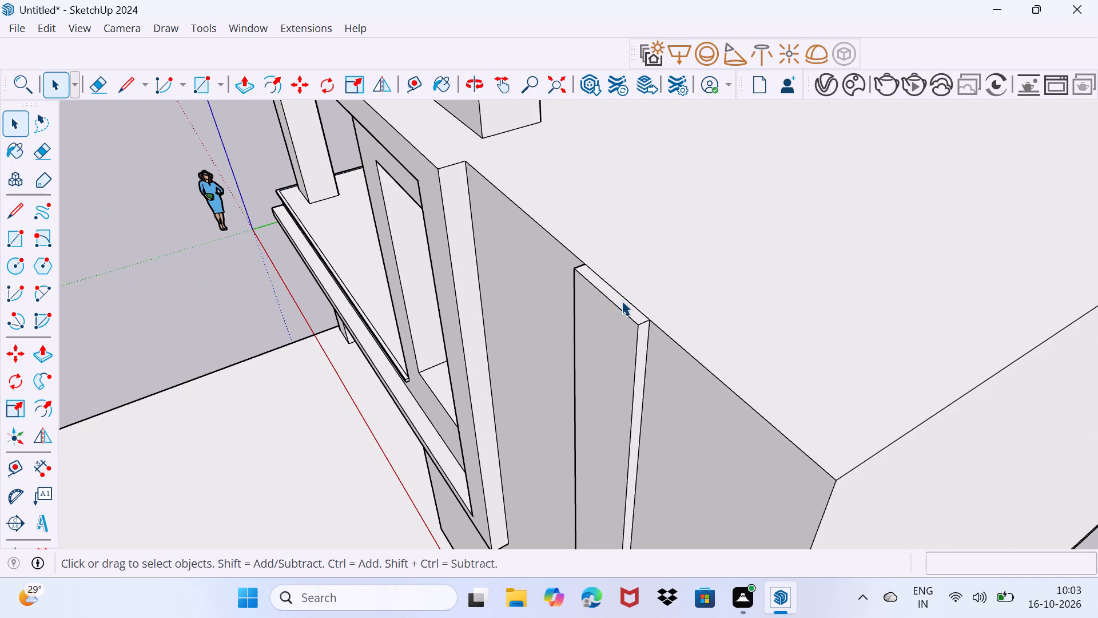
pyautogui.click(622, 302)
pyautogui.press('p')
pyautogui.click(624, 307)
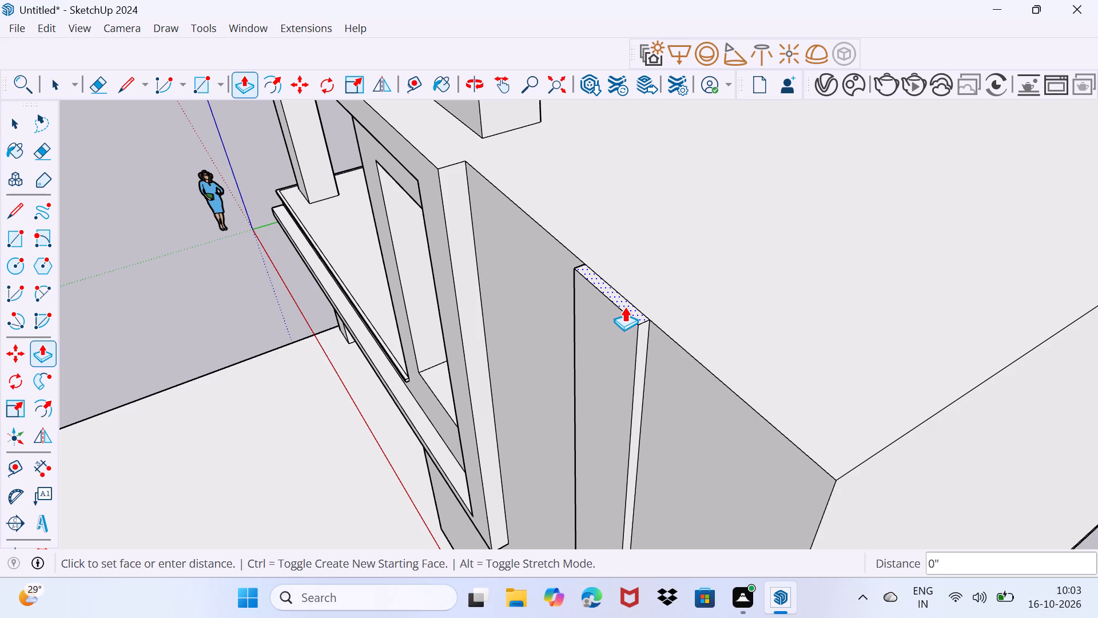
pyautogui.scroll(-9, 647, 229)
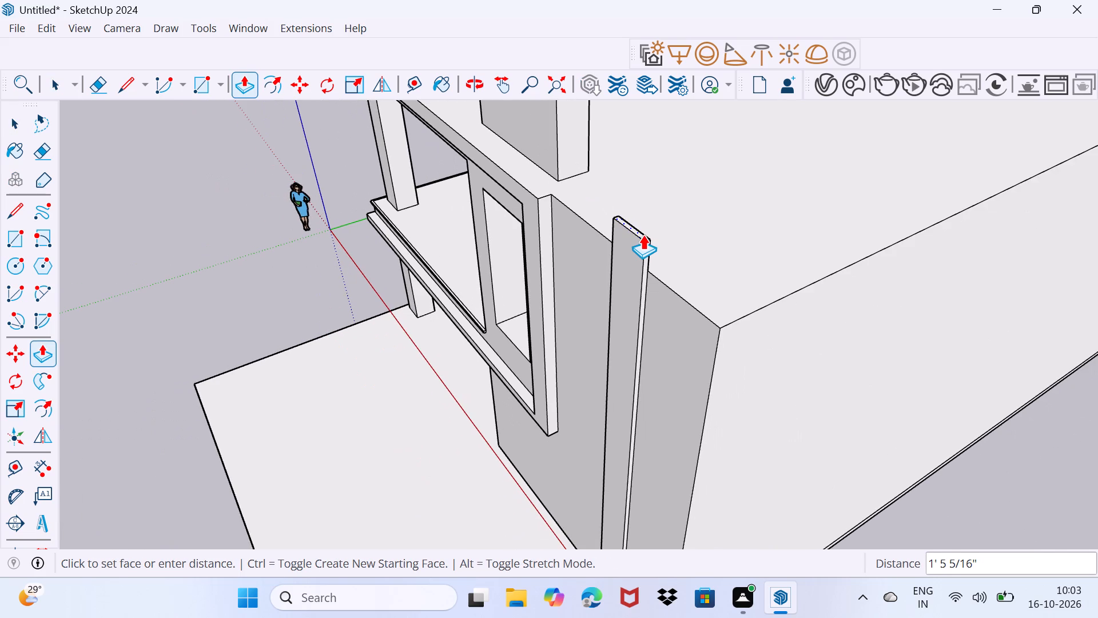
pyautogui.keyDown('shift'); pyautogui.moveTo(643, 235); pyautogui.dragTo(582, 433, button='middle'); pyautogui.keyUp('shift')
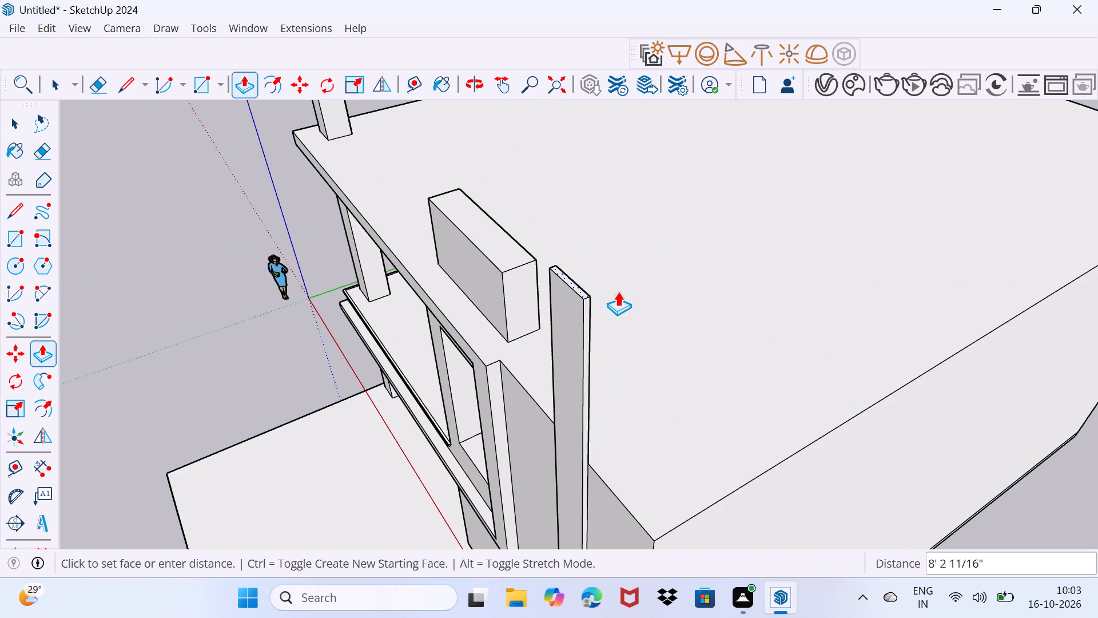
pyautogui.scroll(-3, 616, 291)
pyautogui.moveTo(614, 291); pyautogui.dragTo(570, 405, button='middle')
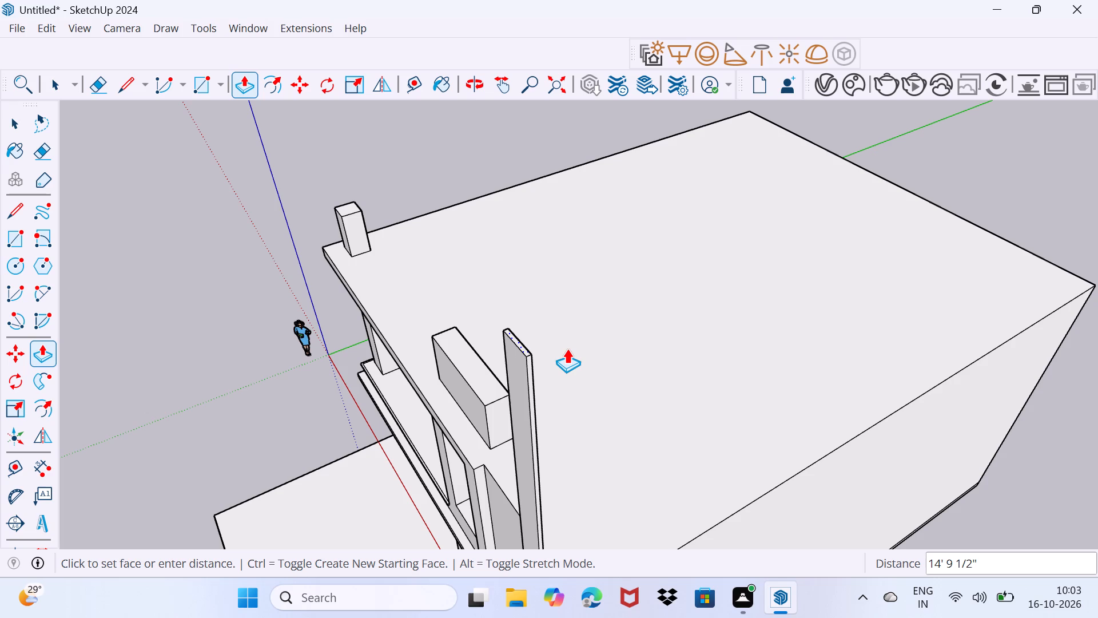
pyautogui.click(570, 309)
pyautogui.scroll(-8, 565, 342)
pyautogui.press('space')
pyautogui.moveTo(554, 382); pyautogui.dragTo(651, 334)
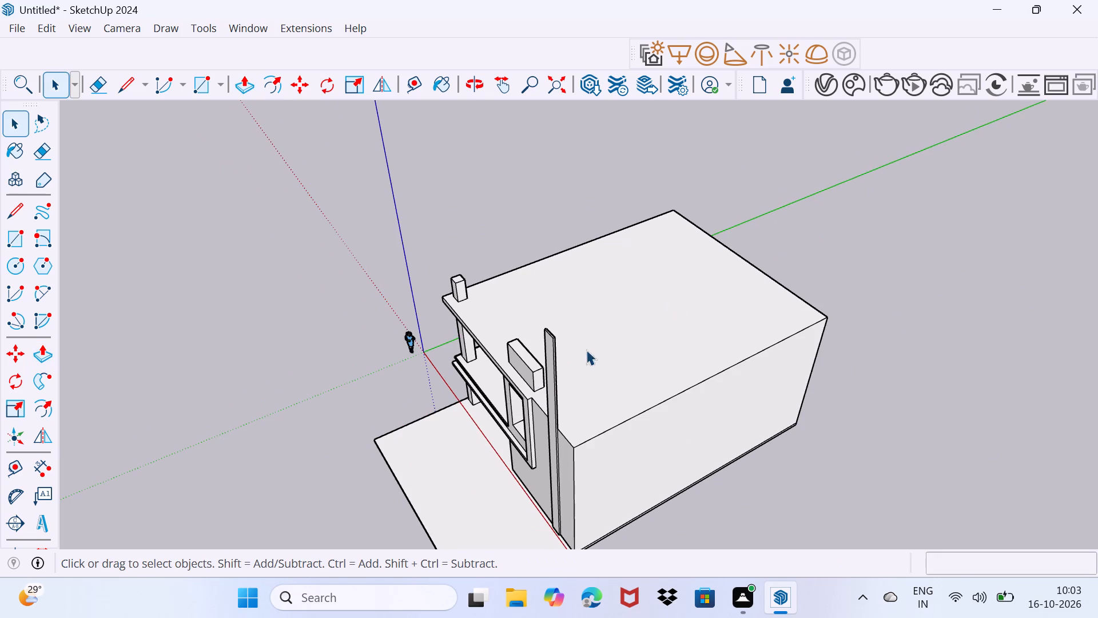
# Push/Pull the front face of the tall facade strip outward by 2'.
pyautogui.moveTo(519, 449); pyautogui.dragTo(739, 359, button='middle')
pyautogui.scroll(5, 693, 421)
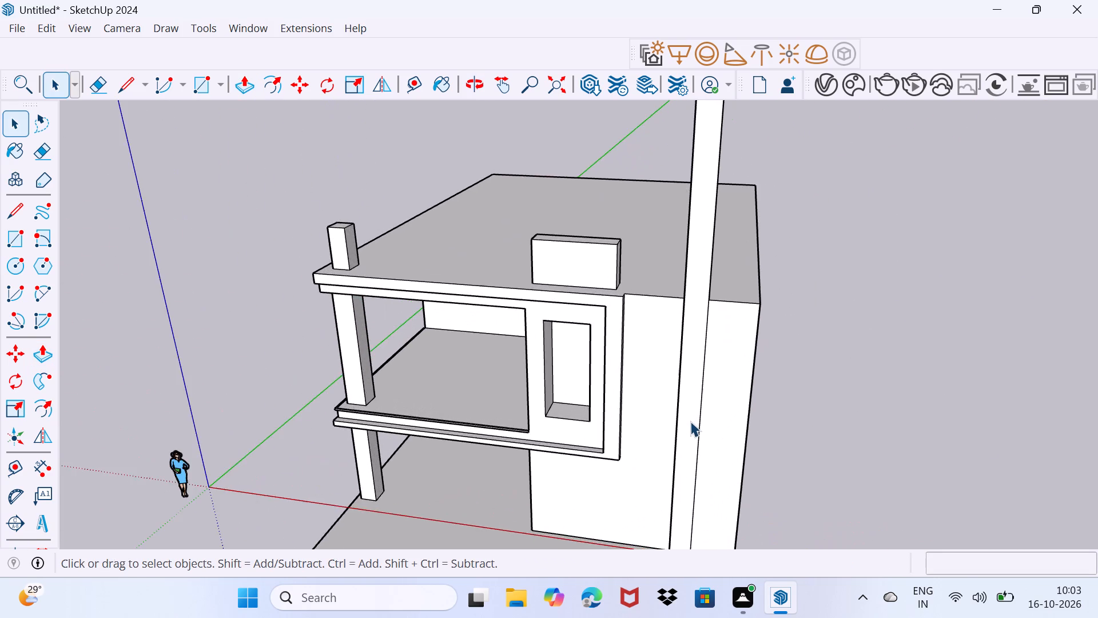
pyautogui.scroll(3, 698, 426)
pyautogui.moveTo(692, 427); pyautogui.dragTo(750, 415, button='middle')
pyautogui.click(716, 410)
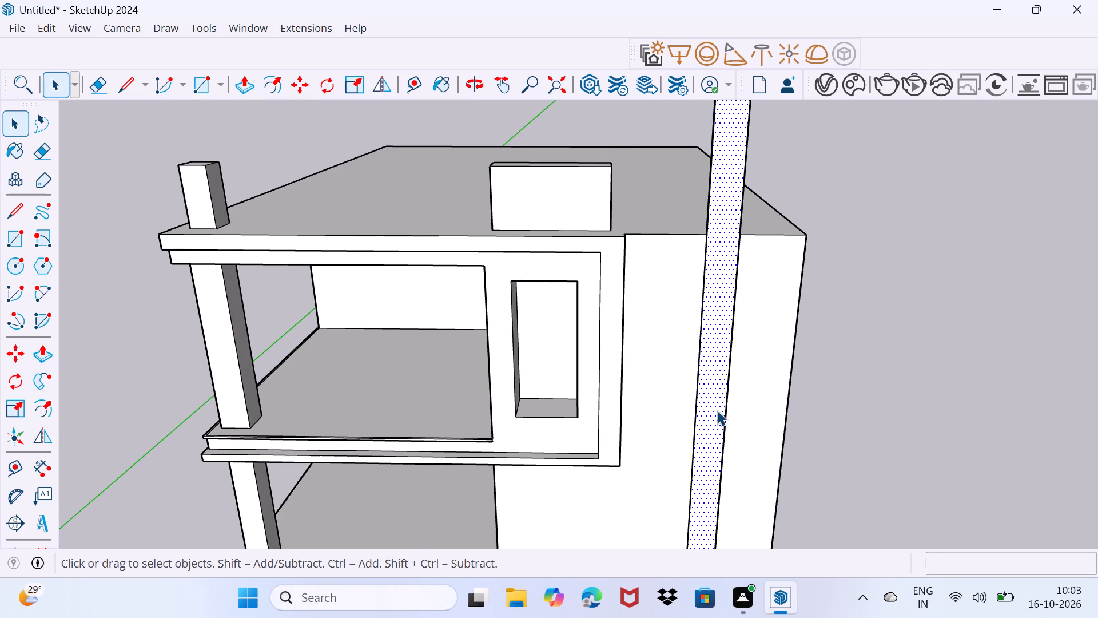
pyautogui.press('p')
pyautogui.click(716, 410)
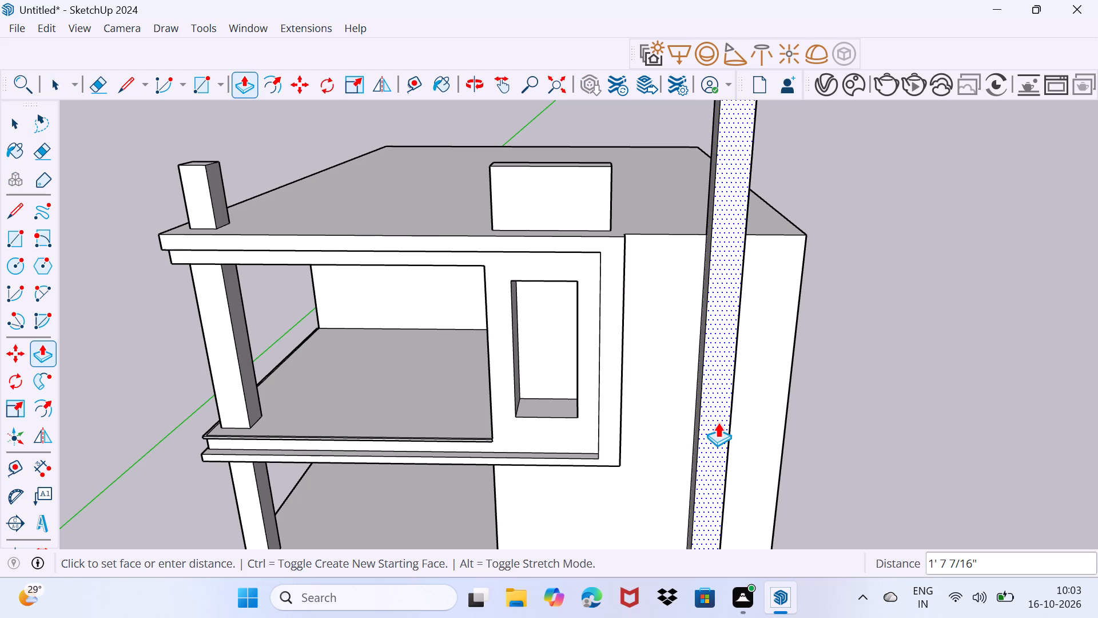
pyautogui.write("2'")
pyautogui.press('Return')
pyautogui.moveTo(714, 435); pyautogui.dragTo(747, 436, button='middle')
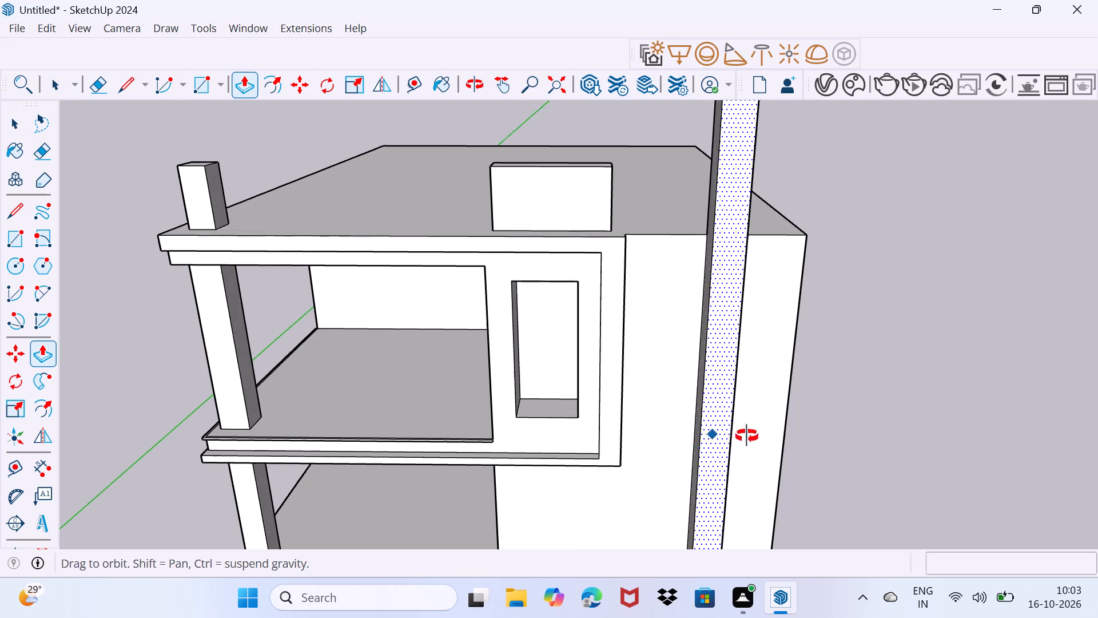
pyautogui.moveTo(747, 436); pyautogui.dragTo(844, 426, button='middle')
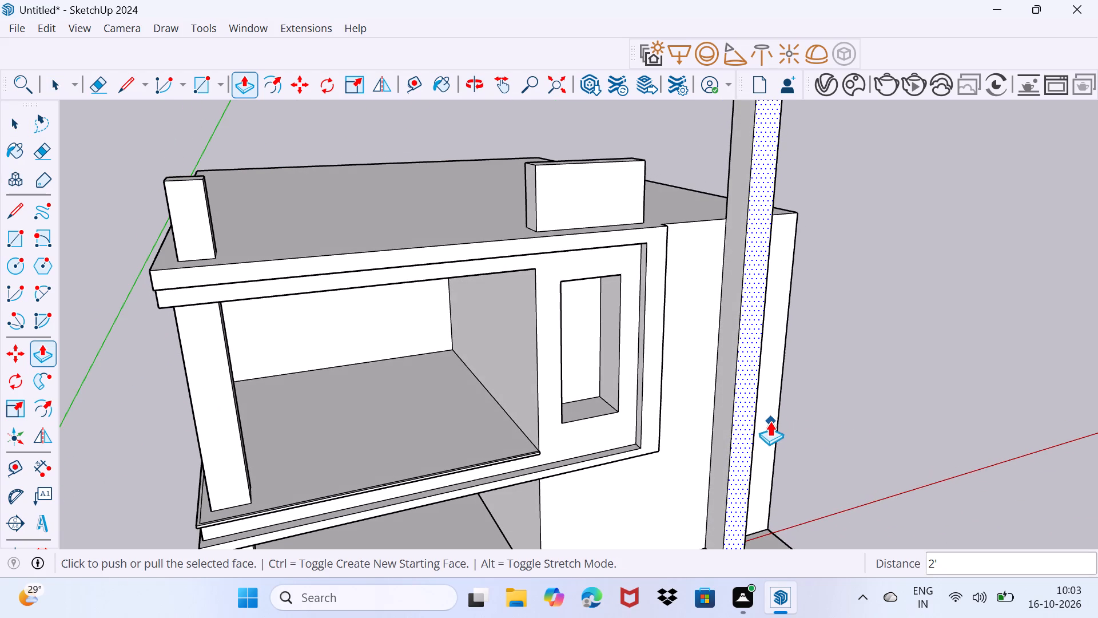
# Push/Pull the front face of the tall facade strip back inward by 1'.
pyautogui.press('space')
pyautogui.press('p')
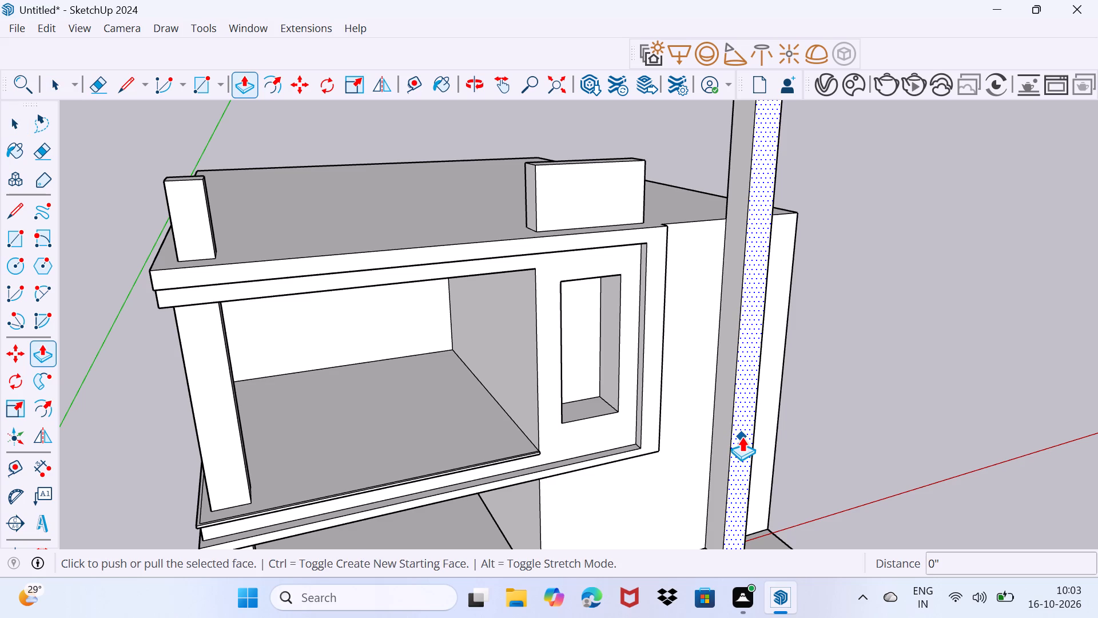
pyautogui.click(742, 437)
pyautogui.write("1'")
pyautogui.press('Return')
pyautogui.press('space')
pyautogui.moveTo(701, 459); pyautogui.dragTo(739, 408)
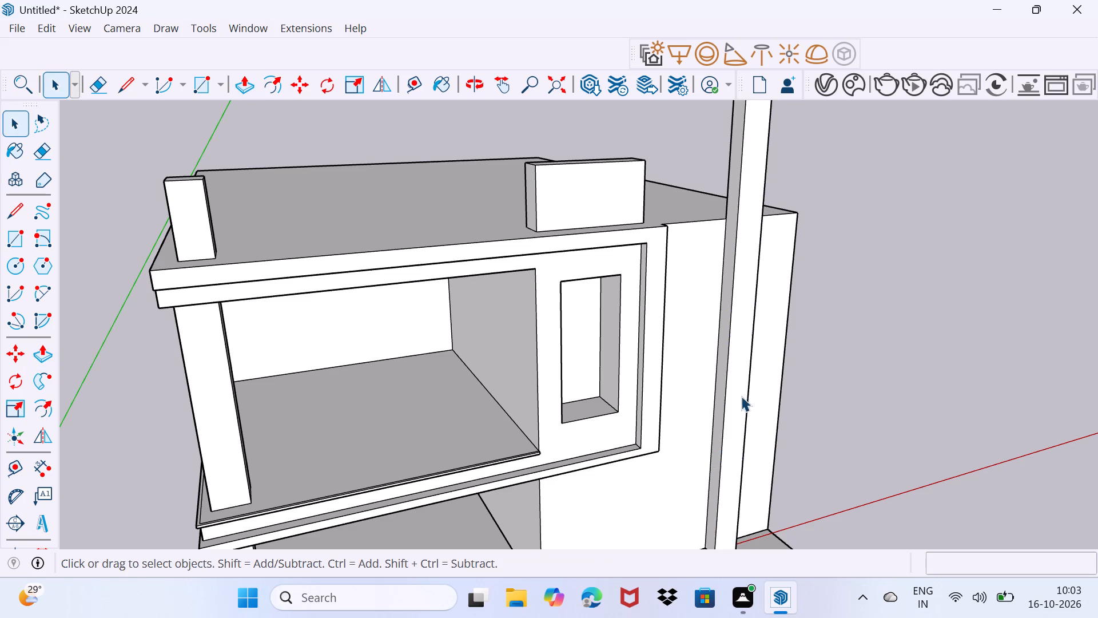
# Draw a line about 12' long across the roof from the roof block's side base edge to the roof's side edge, parallel to the front.
pyautogui.moveTo(731, 395); pyautogui.dragTo(580, 437, button='middle')
pyautogui.scroll(-3, 580, 437)
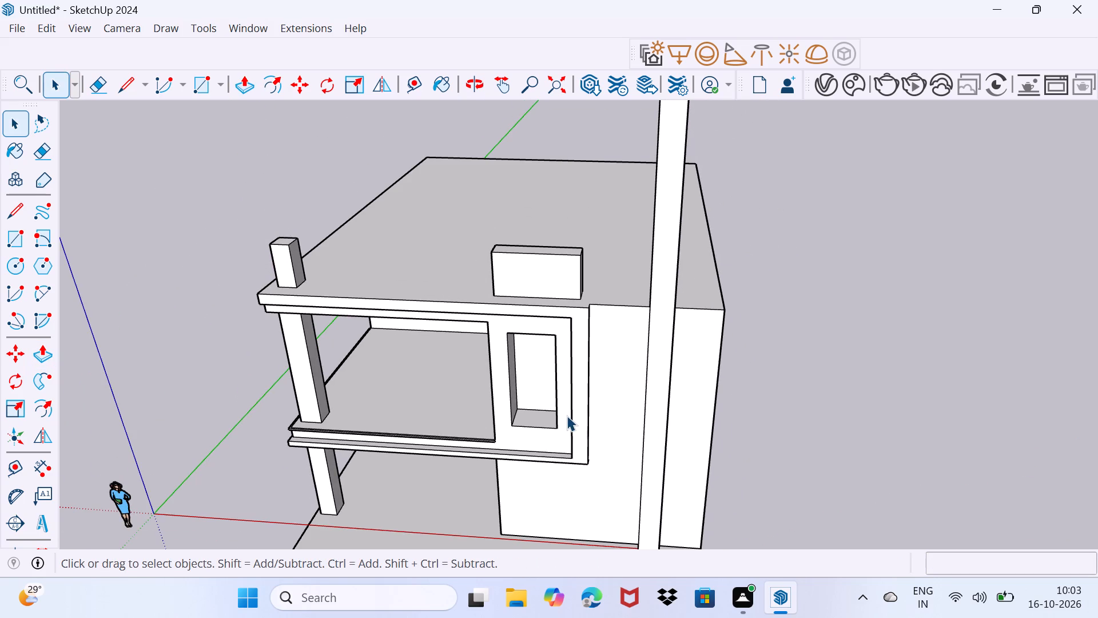
pyautogui.moveTo(593, 457); pyautogui.dragTo(659, 383, button='middle')
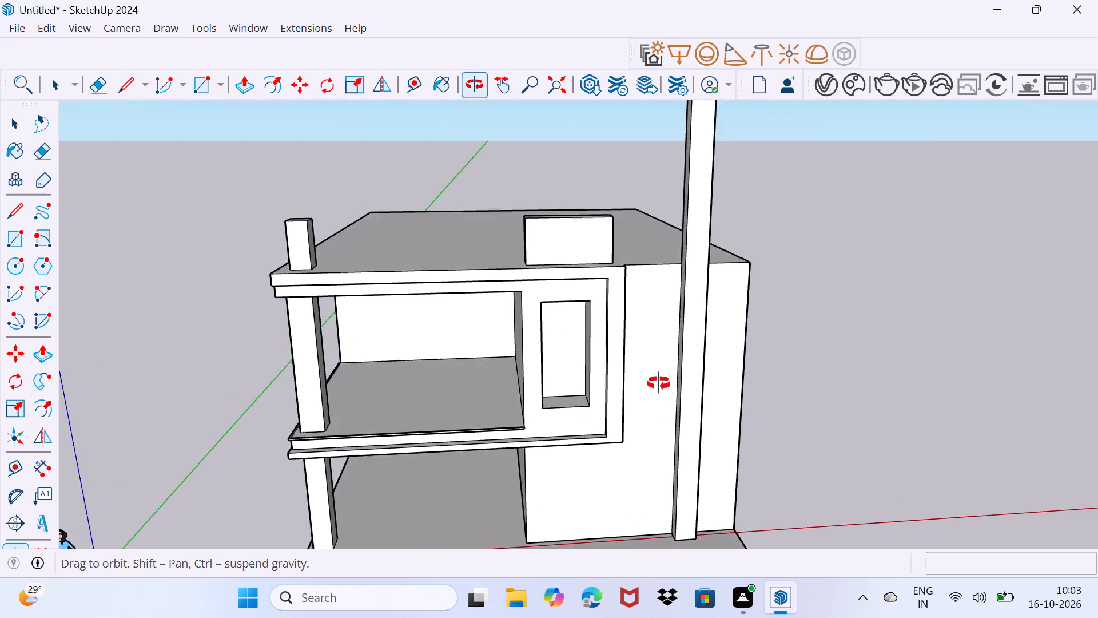
pyautogui.moveTo(659, 383); pyautogui.dragTo(651, 468, button='middle')
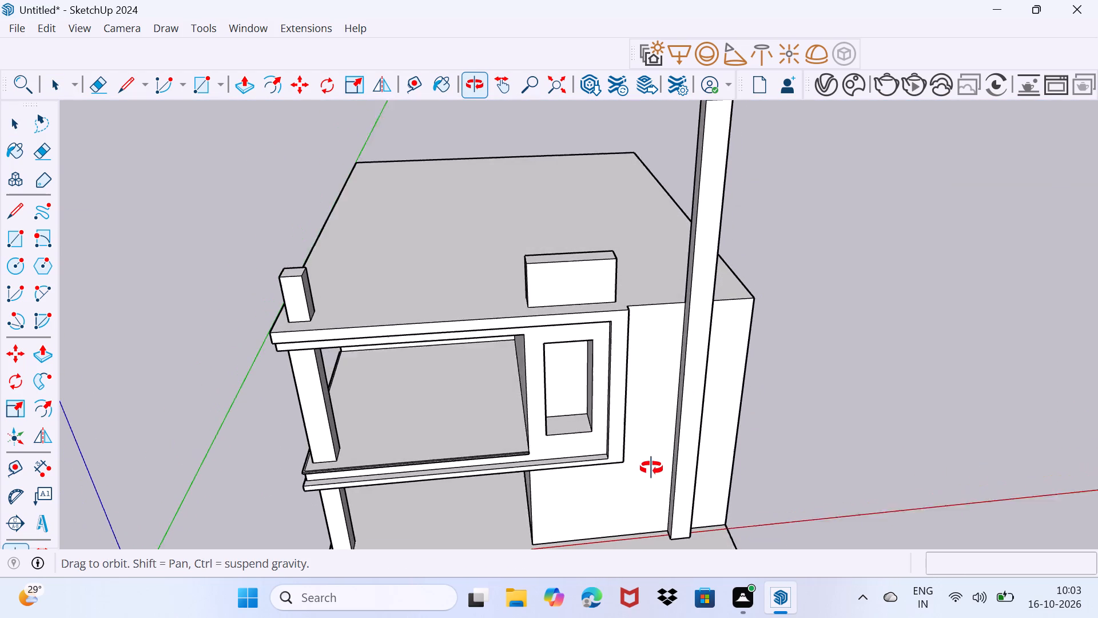
pyautogui.moveTo(651, 468); pyautogui.dragTo(462, 466, button='middle')
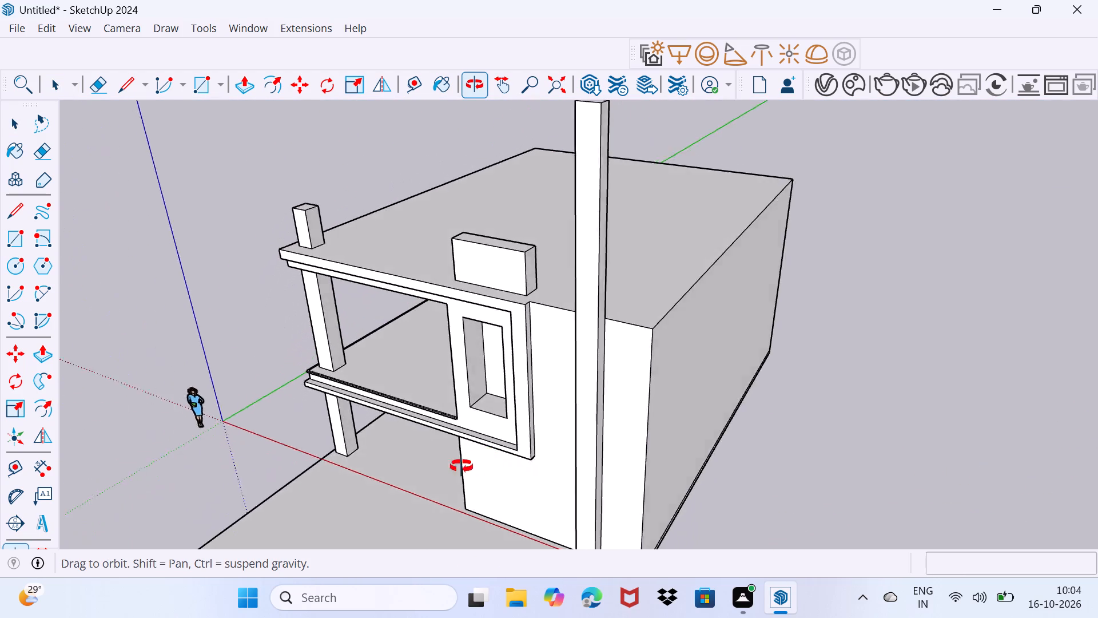
pyautogui.moveTo(462, 466); pyautogui.dragTo(436, 466, button='middle')
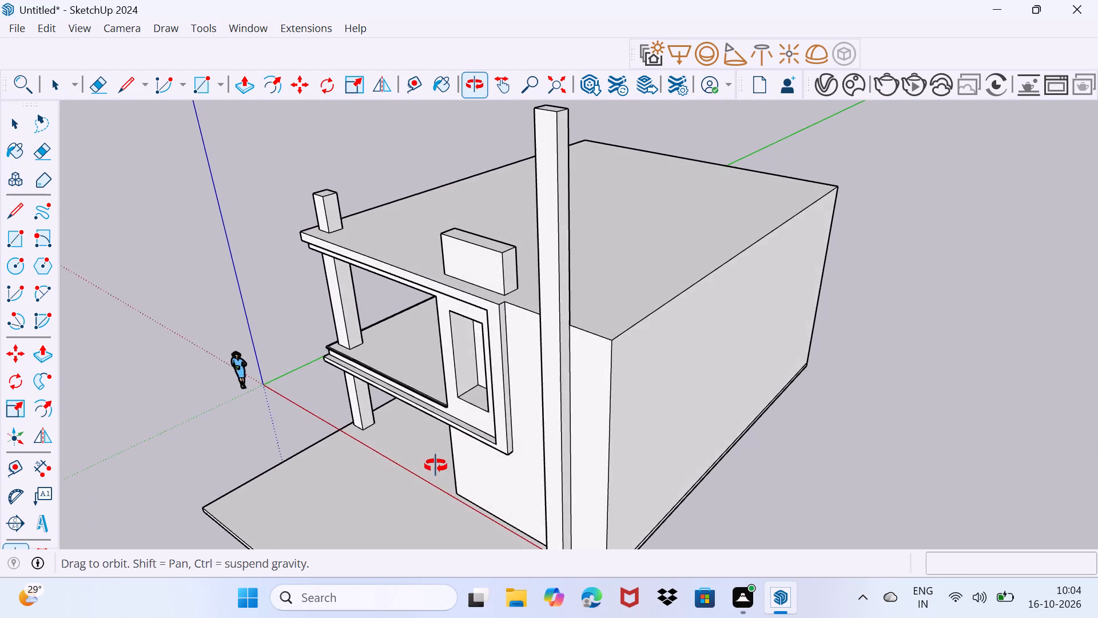
pyautogui.moveTo(436, 466); pyautogui.dragTo(279, 501, button='middle')
pyautogui.scroll(1, 587, 412)
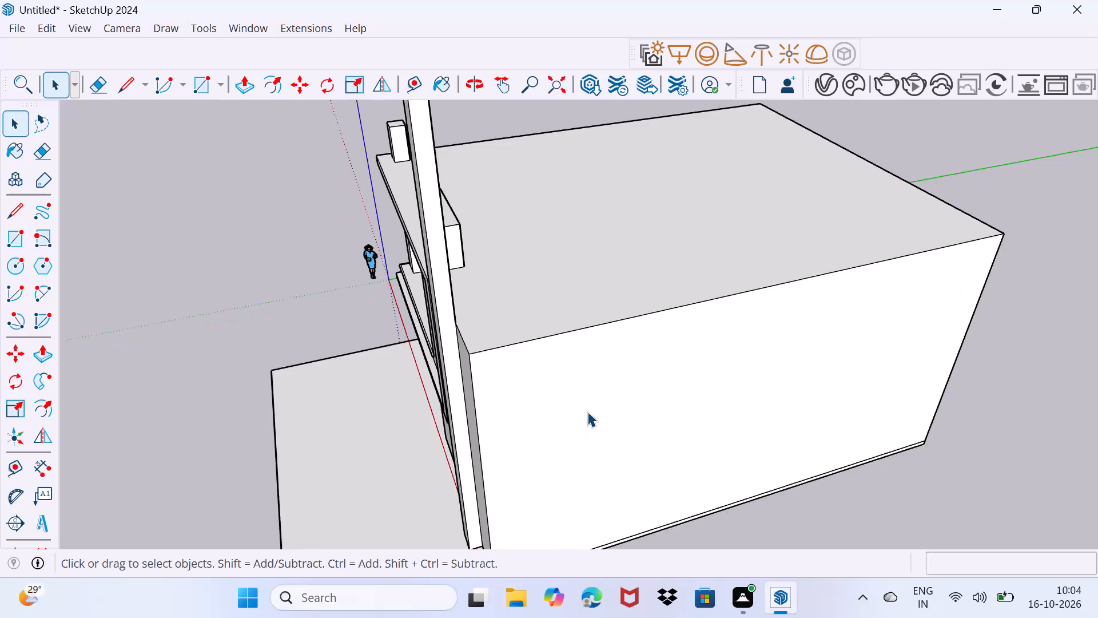
pyautogui.scroll(1, 587, 411)
pyautogui.moveTo(610, 403); pyautogui.dragTo(592, 410, button='middle')
pyautogui.scroll(3, 464, 291)
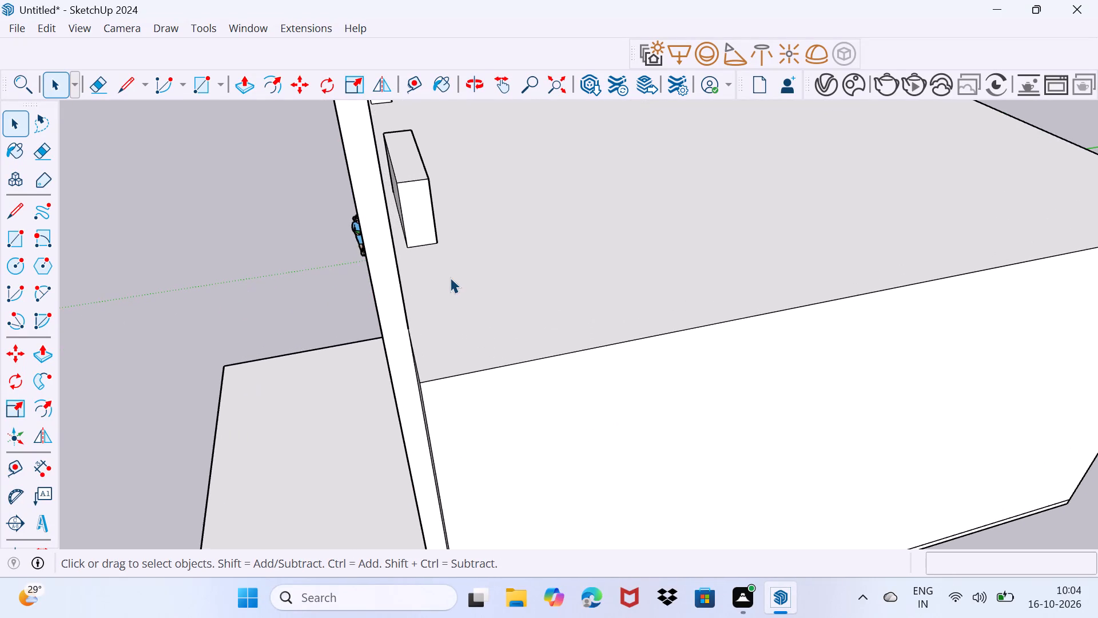
pyautogui.scroll(5, 440, 254)
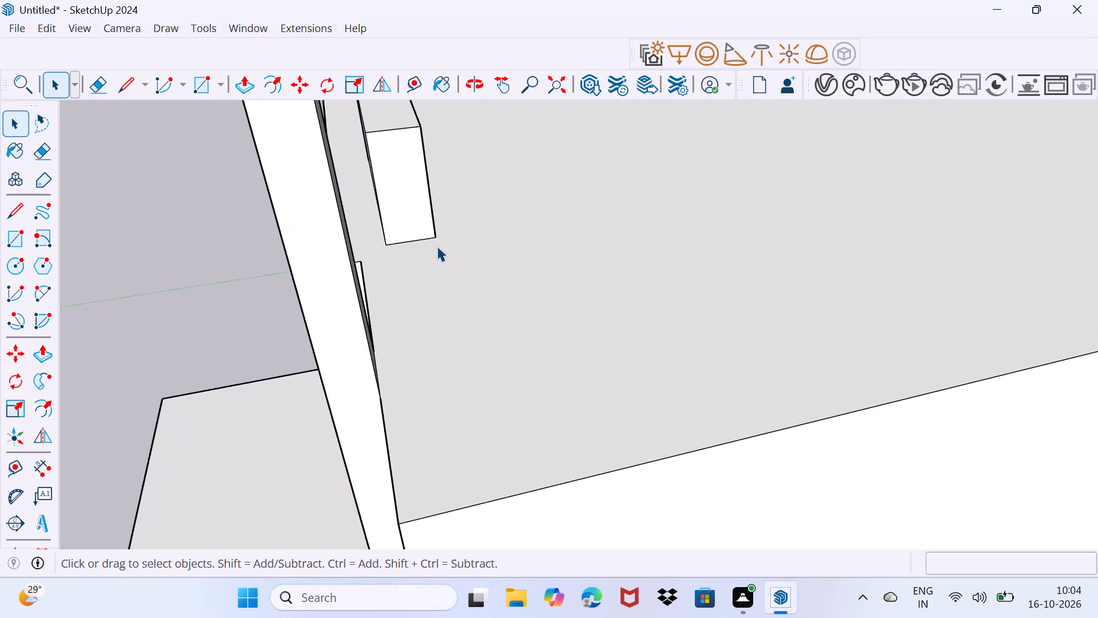
pyautogui.moveTo(424, 252); pyautogui.dragTo(437, 251, button='middle')
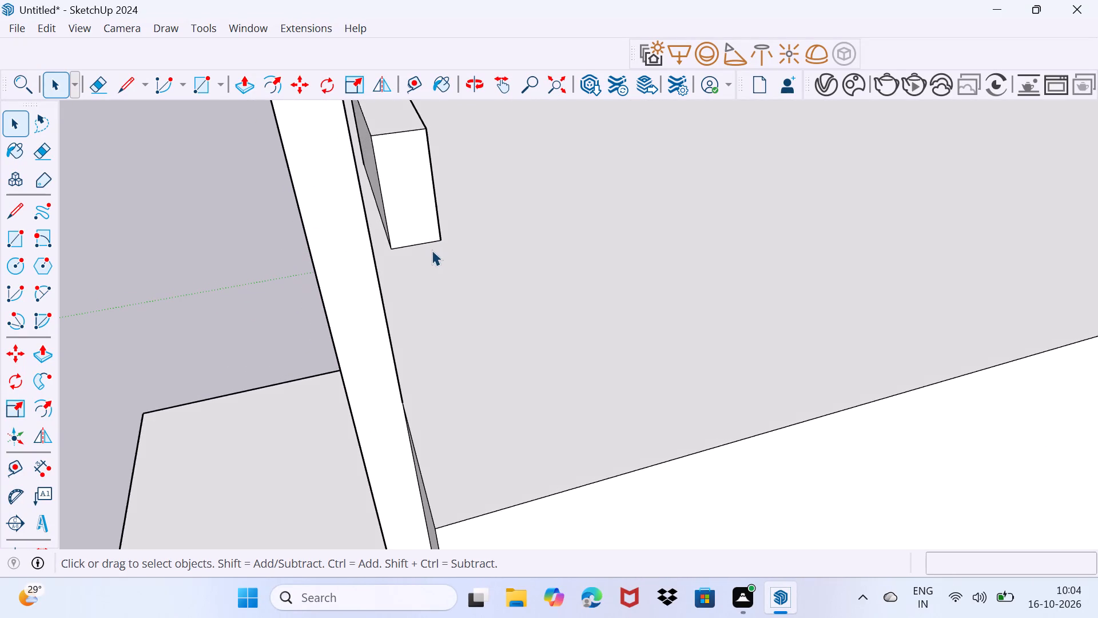
pyautogui.scroll(2, 418, 253)
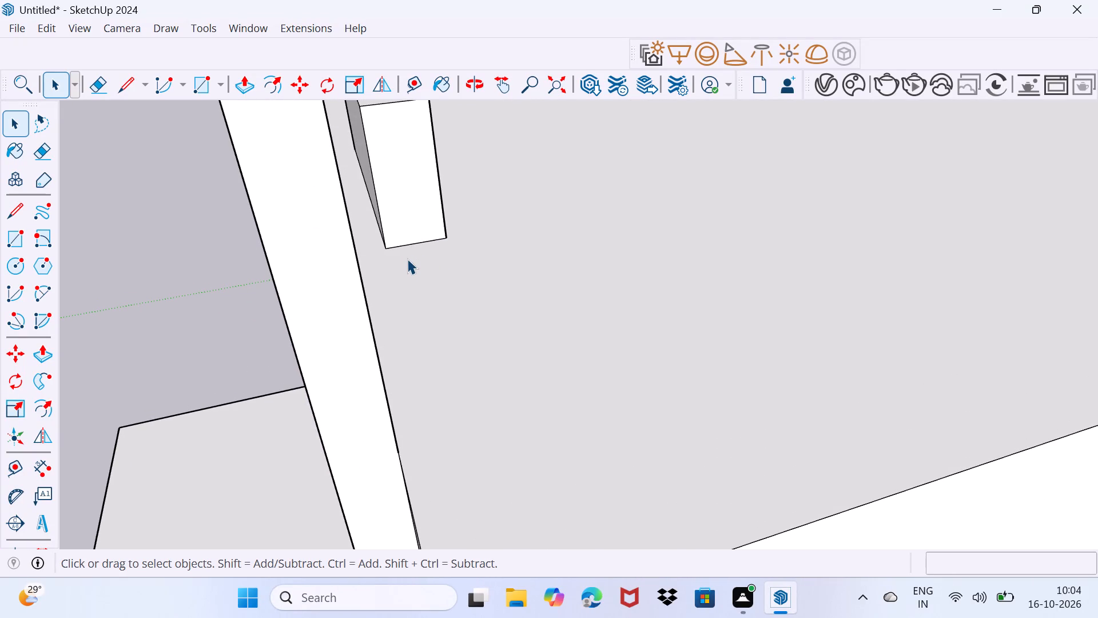
pyautogui.press('l')
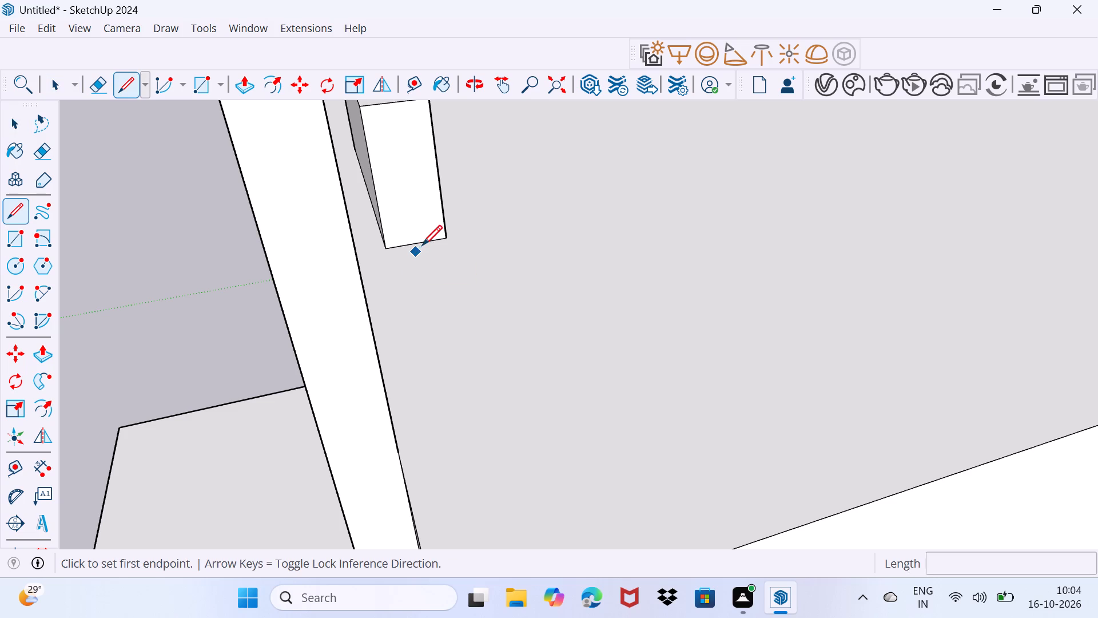
pyautogui.click(423, 243)
pyautogui.scroll(-9, 459, 418)
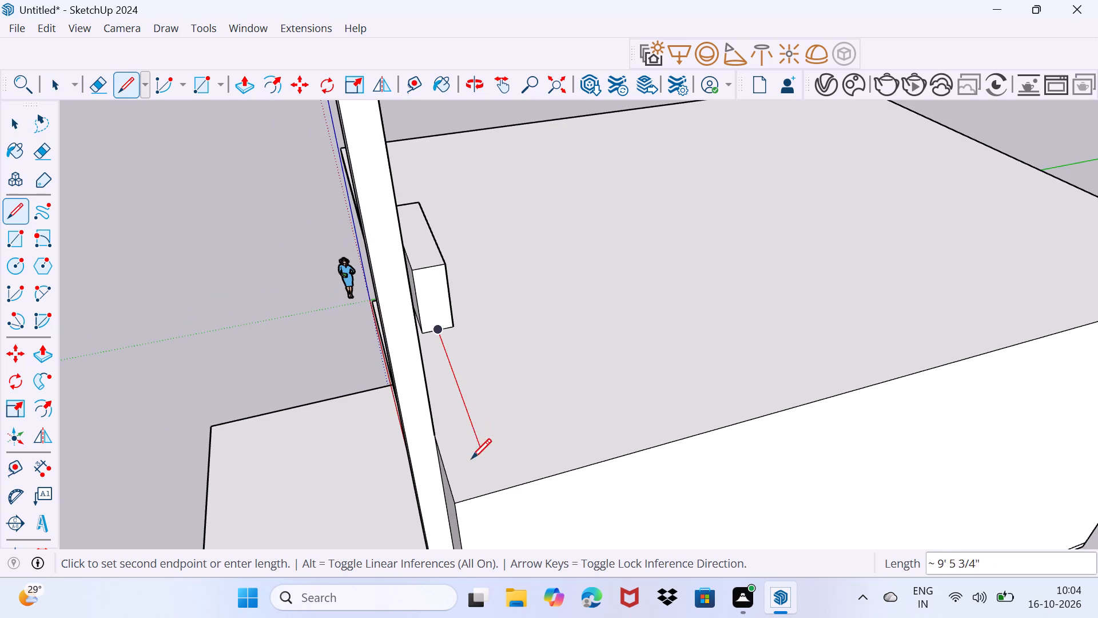
pyautogui.click(495, 496)
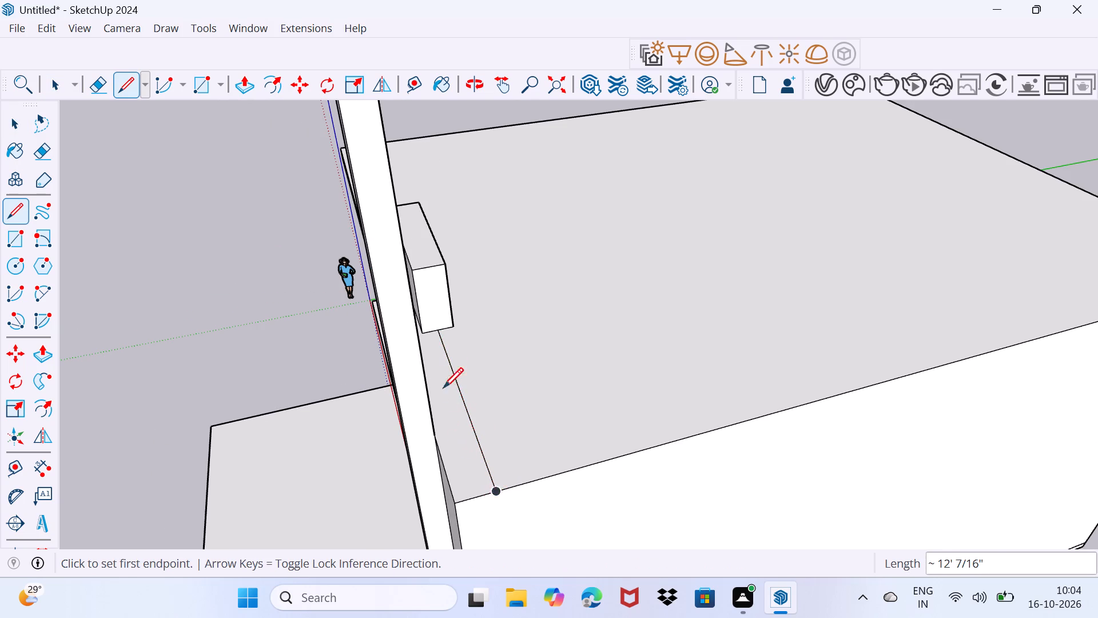
# Draw a line about 1' 9" long from the projecting frame's rear top corner at the roof edge back to the new roof line.
pyautogui.scroll(10, 440, 366)
pyautogui.moveTo(441, 326); pyautogui.dragTo(409, 354, button='middle')
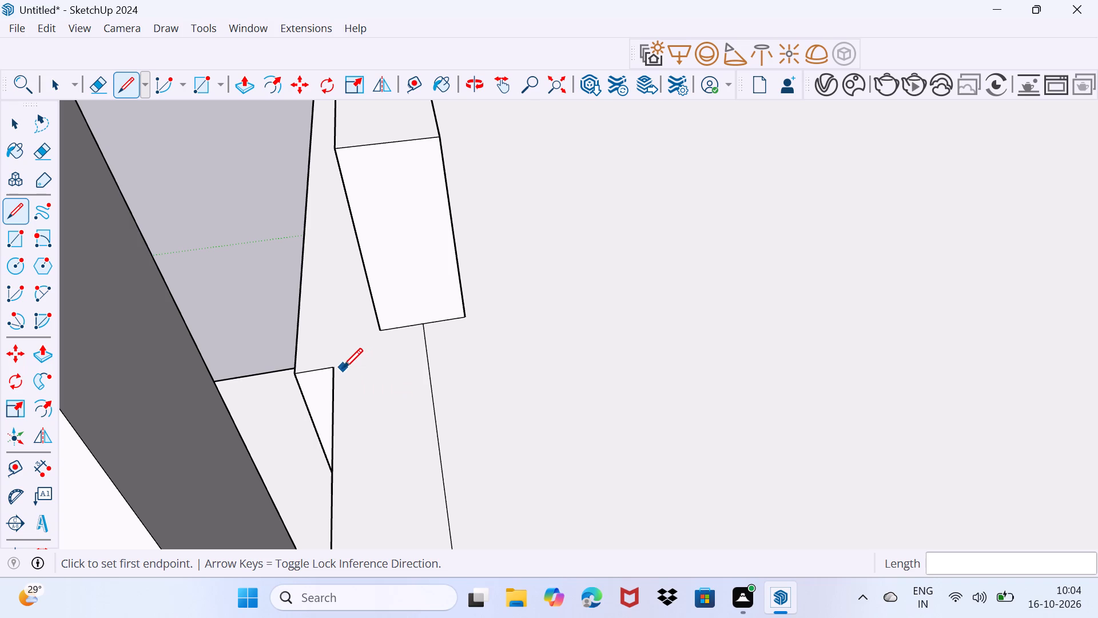
pyautogui.click(337, 367)
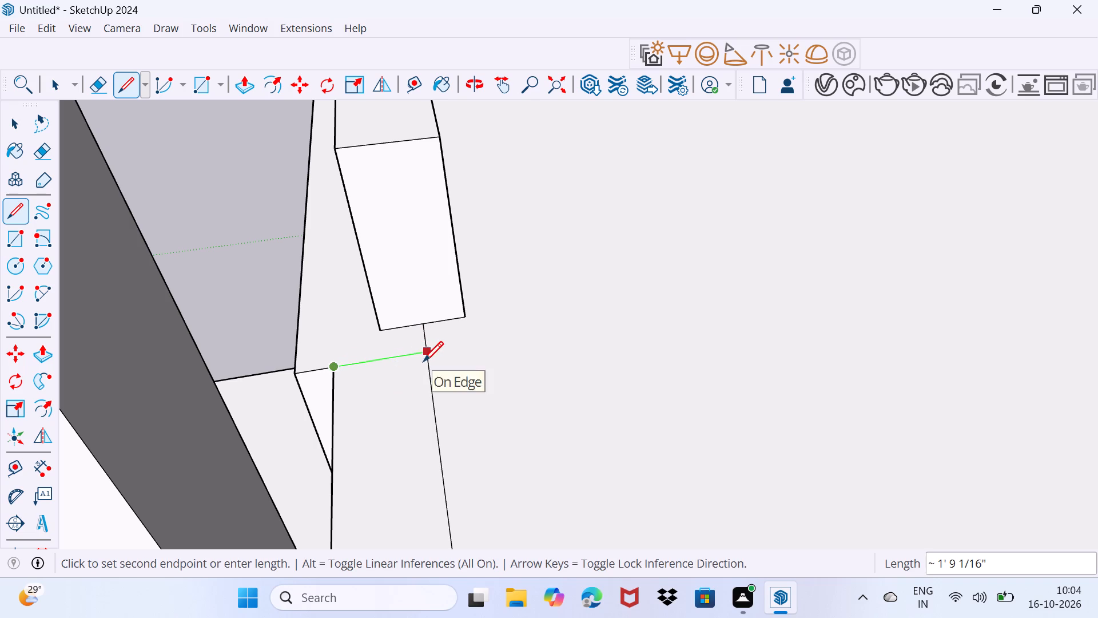
pyautogui.click(423, 361)
pyautogui.press('space')
# Push/Pull the enclosed roof strip behind the tall post upward about 17', level with the post's top.
pyautogui.click(388, 418)
pyautogui.scroll(-10, 389, 421)
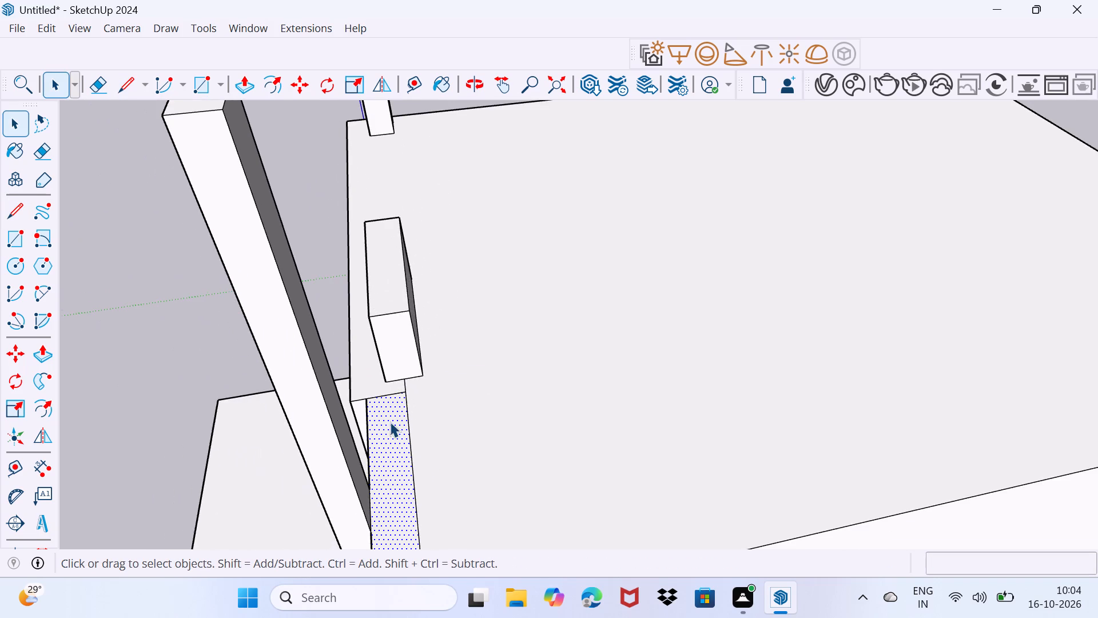
pyautogui.moveTo(389, 449); pyautogui.dragTo(416, 445, button='middle')
pyautogui.press('p')
pyautogui.click(412, 468)
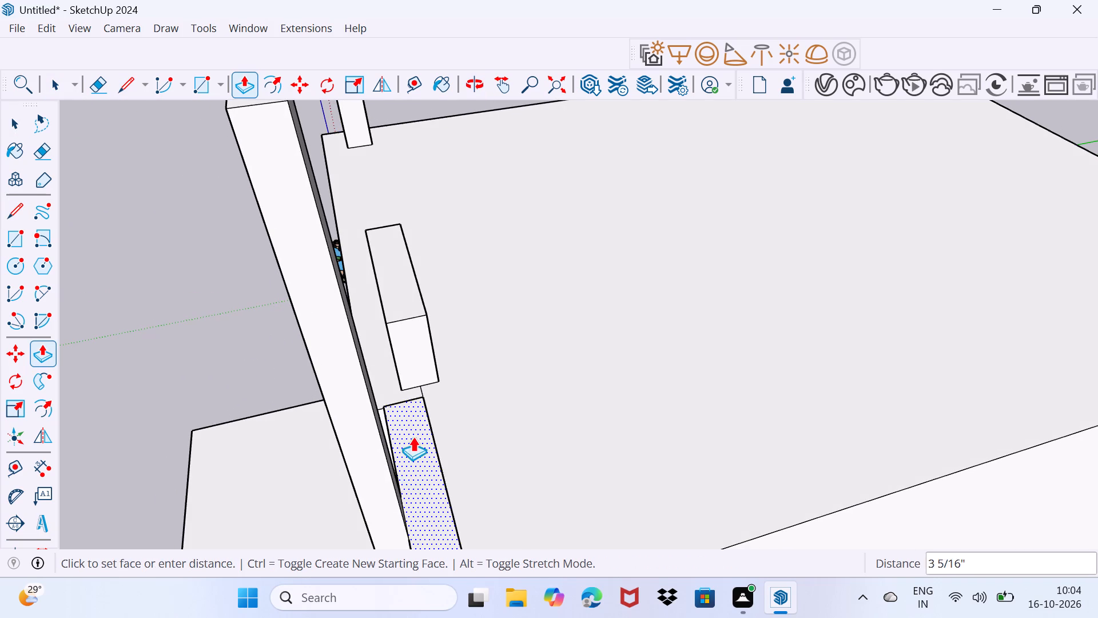
pyautogui.scroll(-4, 332, 236)
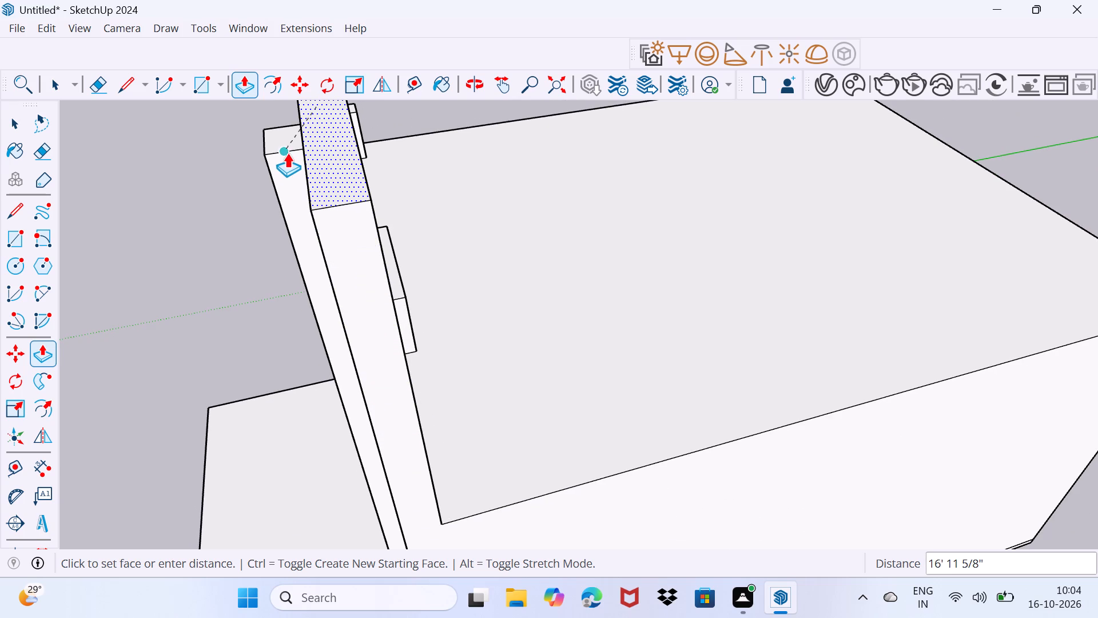
pyautogui.click(284, 149)
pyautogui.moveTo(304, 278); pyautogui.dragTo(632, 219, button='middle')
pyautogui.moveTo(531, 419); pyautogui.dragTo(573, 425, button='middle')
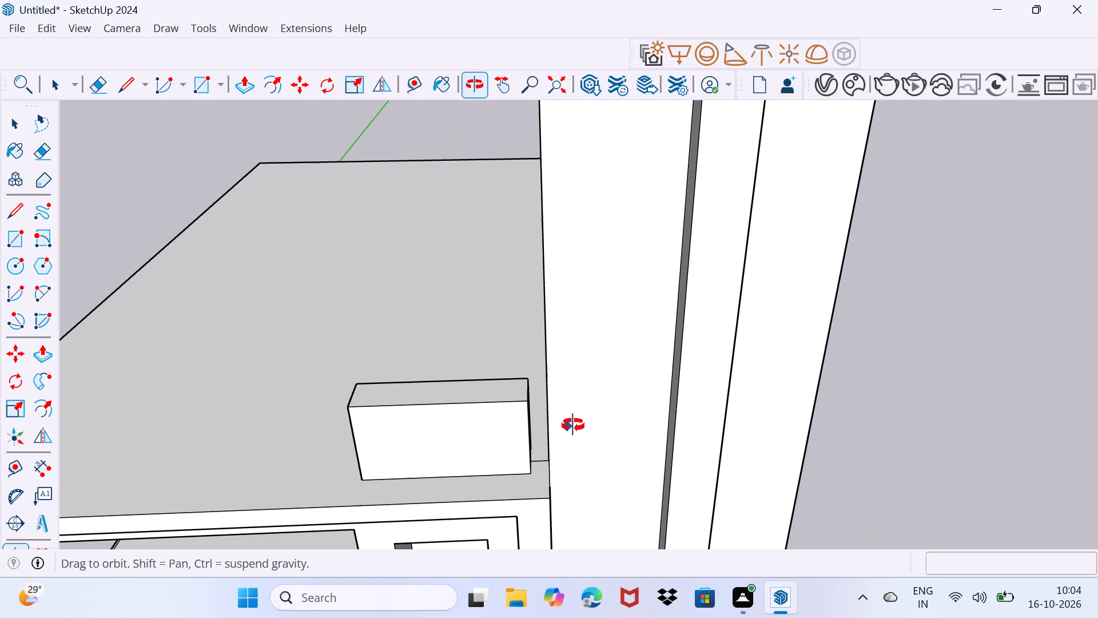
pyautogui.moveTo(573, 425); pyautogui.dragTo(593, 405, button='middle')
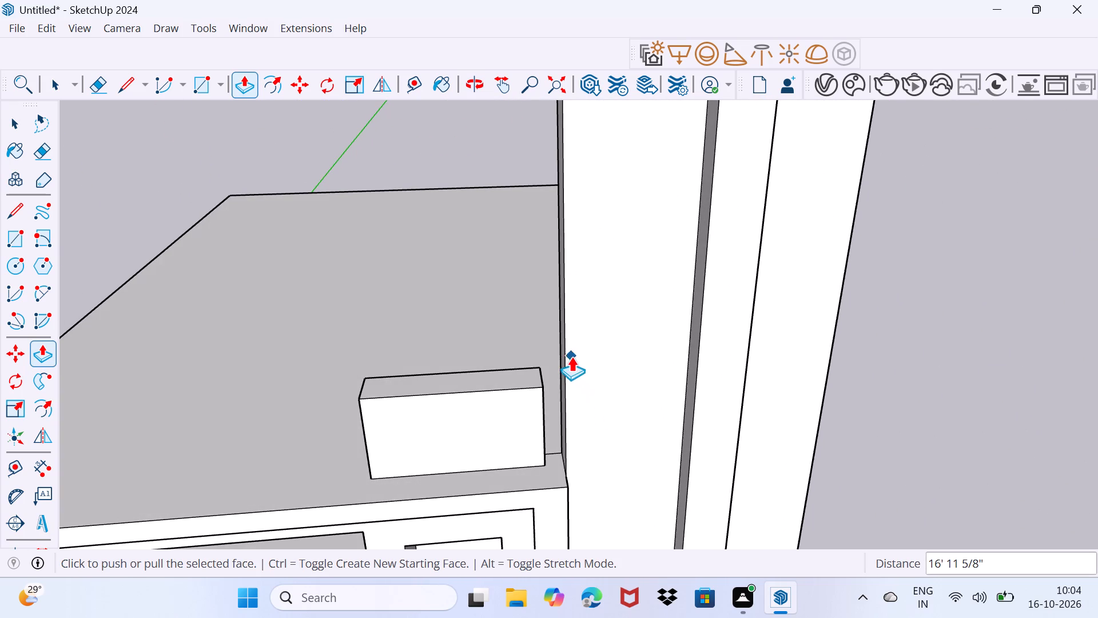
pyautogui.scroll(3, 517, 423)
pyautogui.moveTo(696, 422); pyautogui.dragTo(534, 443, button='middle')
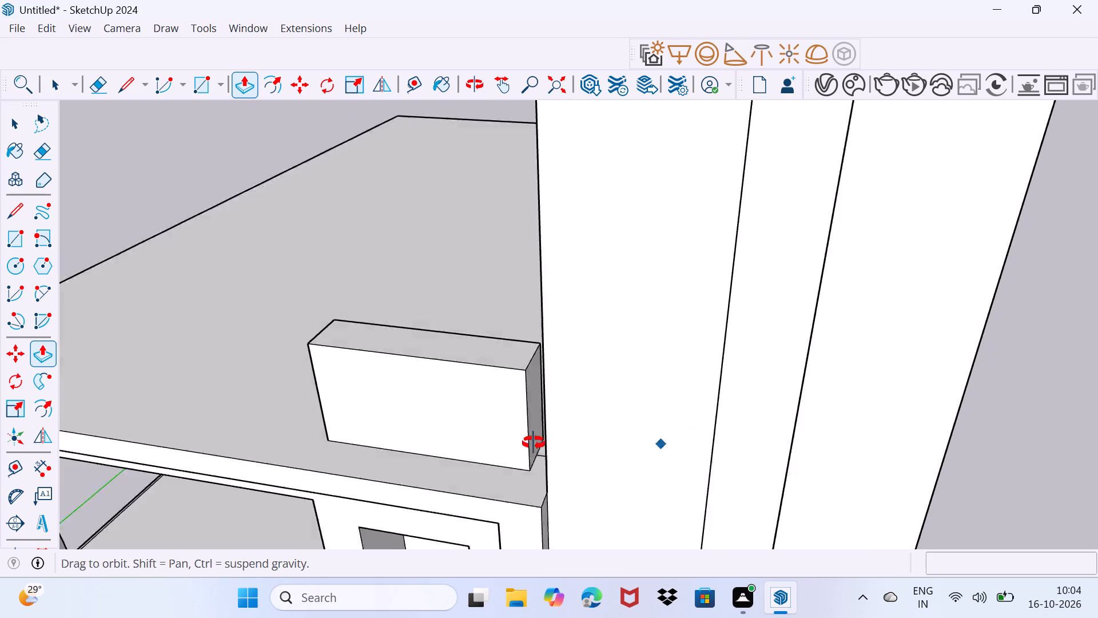
# Push/Pull the rear face of the raised wall behind the tall post outward by about 1' 6 1/8".
pyautogui.moveTo(534, 443); pyautogui.dragTo(80, 453, button='middle')
pyautogui.press('space')
pyautogui.click(421, 419)
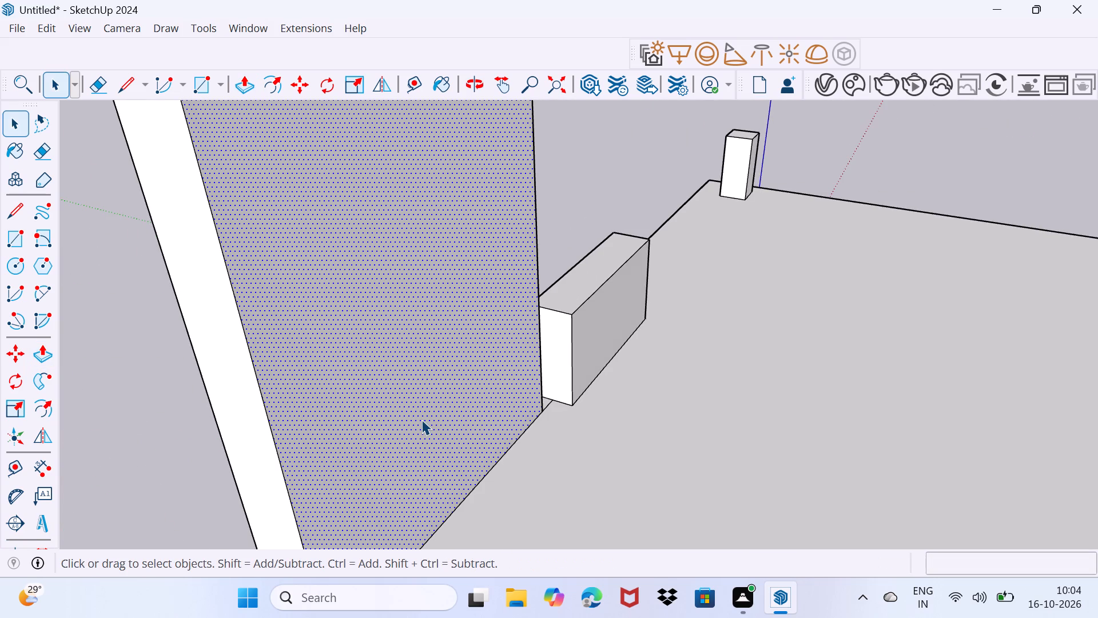
pyautogui.press('p')
pyautogui.click(421, 419)
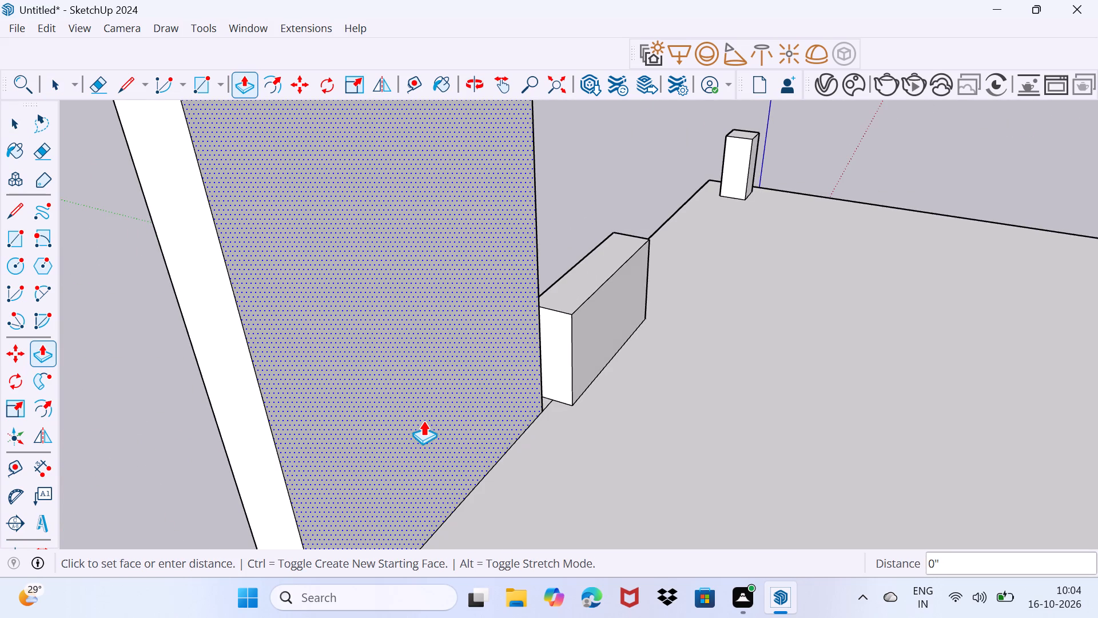
pyautogui.click(468, 429)
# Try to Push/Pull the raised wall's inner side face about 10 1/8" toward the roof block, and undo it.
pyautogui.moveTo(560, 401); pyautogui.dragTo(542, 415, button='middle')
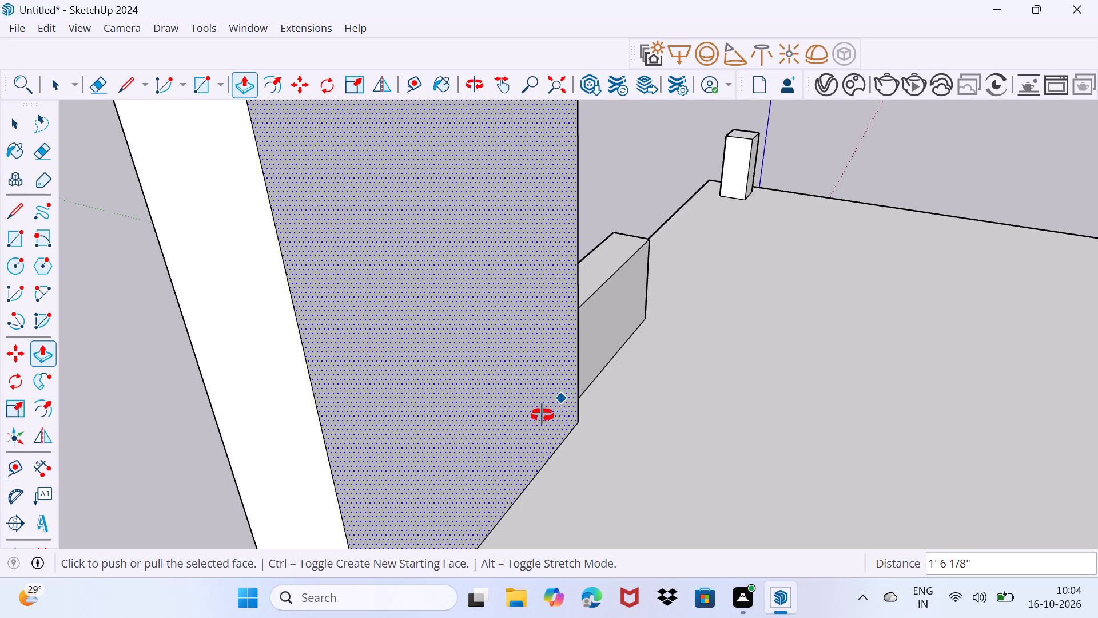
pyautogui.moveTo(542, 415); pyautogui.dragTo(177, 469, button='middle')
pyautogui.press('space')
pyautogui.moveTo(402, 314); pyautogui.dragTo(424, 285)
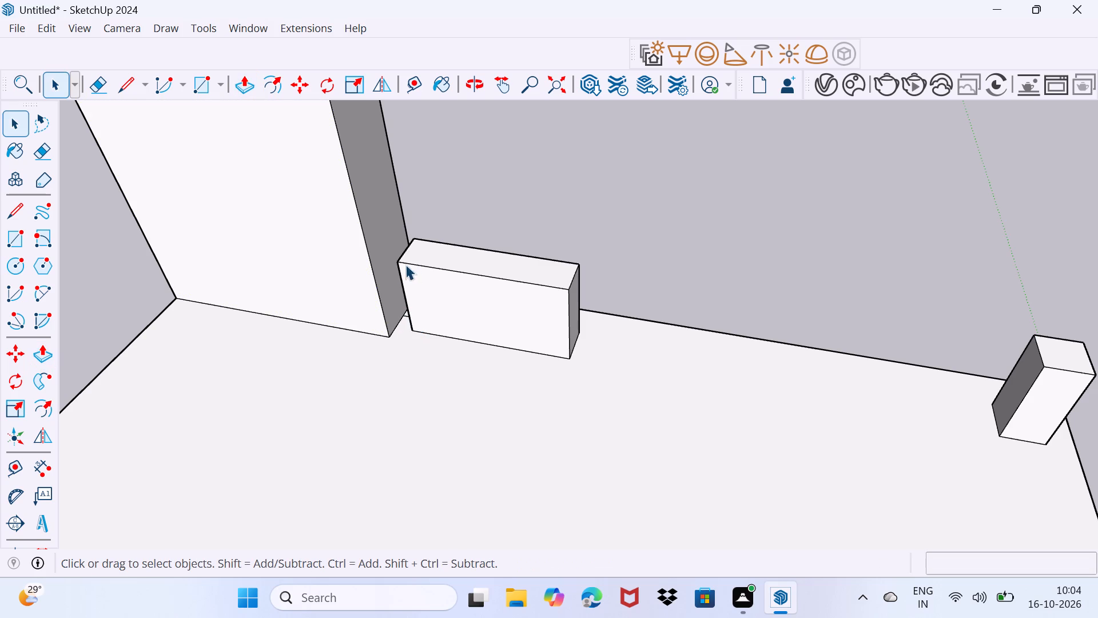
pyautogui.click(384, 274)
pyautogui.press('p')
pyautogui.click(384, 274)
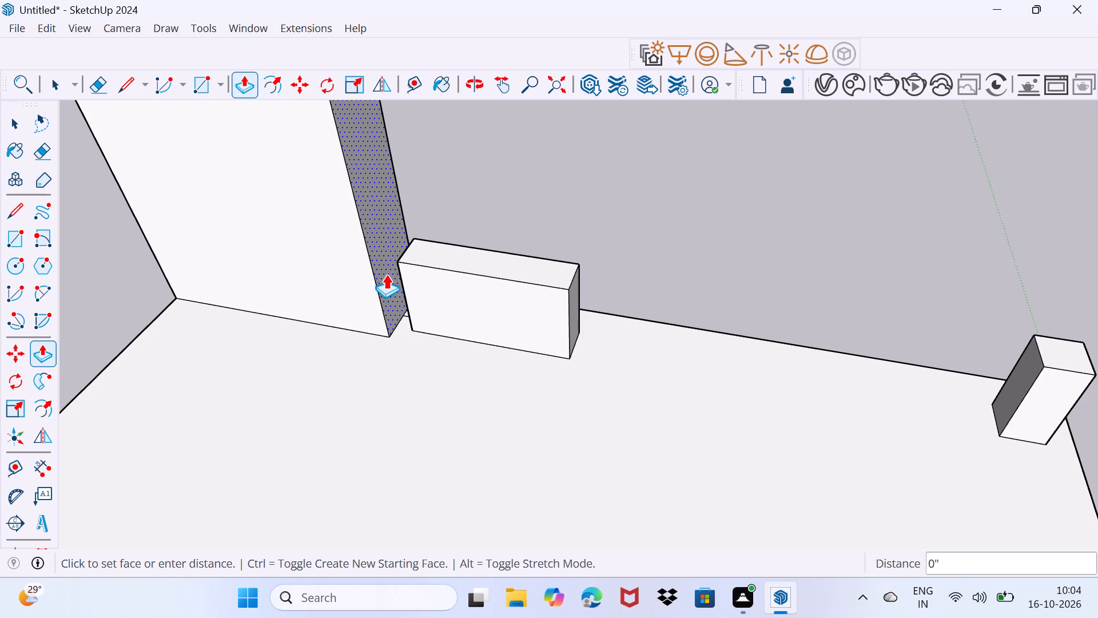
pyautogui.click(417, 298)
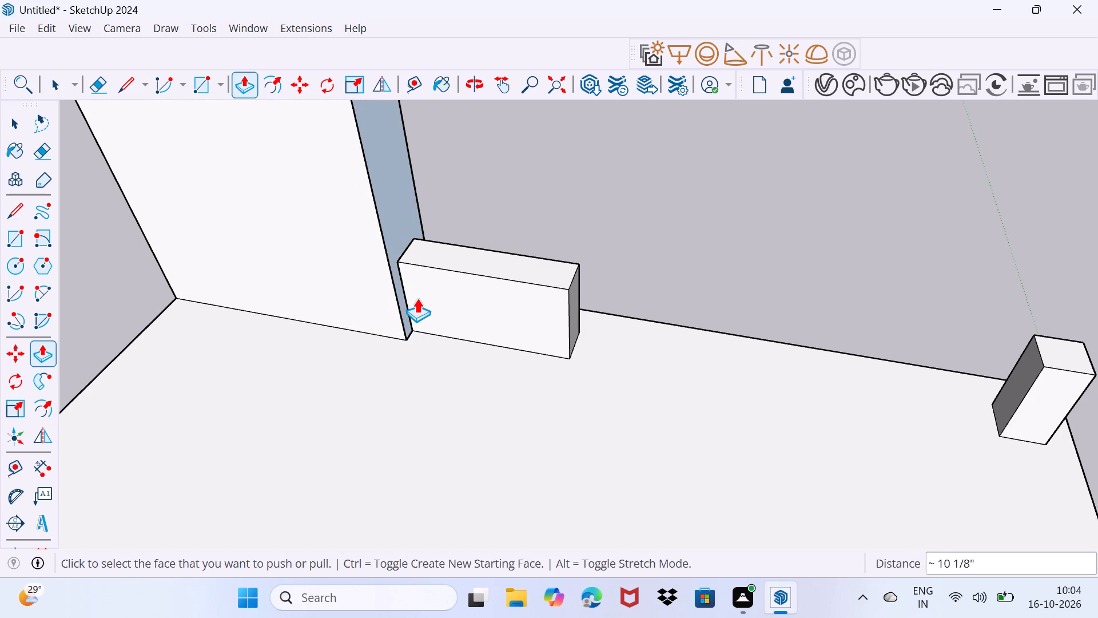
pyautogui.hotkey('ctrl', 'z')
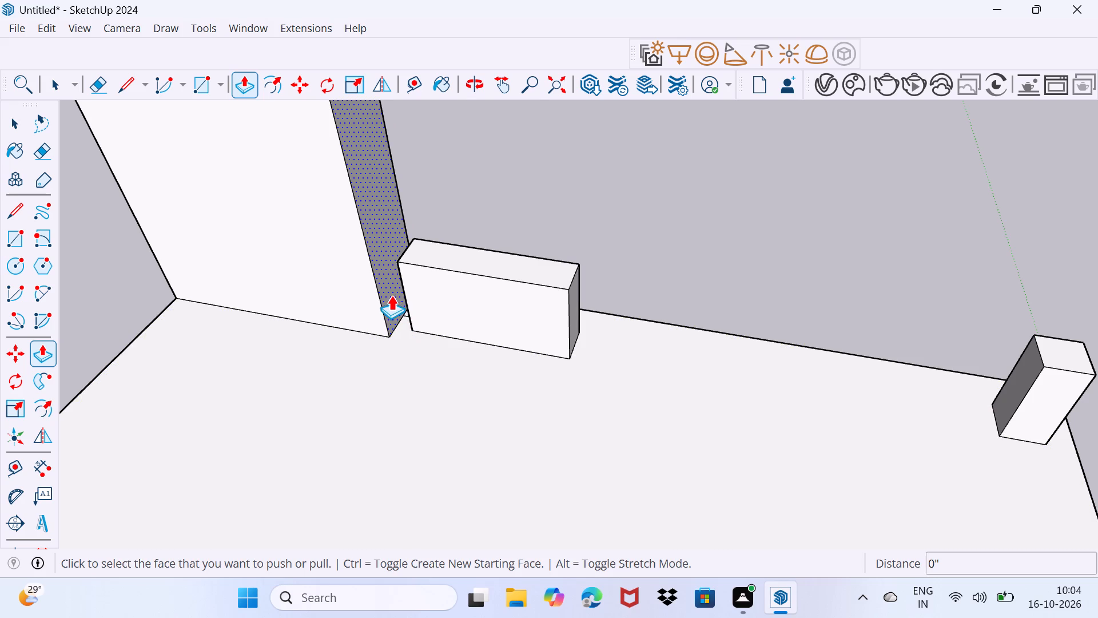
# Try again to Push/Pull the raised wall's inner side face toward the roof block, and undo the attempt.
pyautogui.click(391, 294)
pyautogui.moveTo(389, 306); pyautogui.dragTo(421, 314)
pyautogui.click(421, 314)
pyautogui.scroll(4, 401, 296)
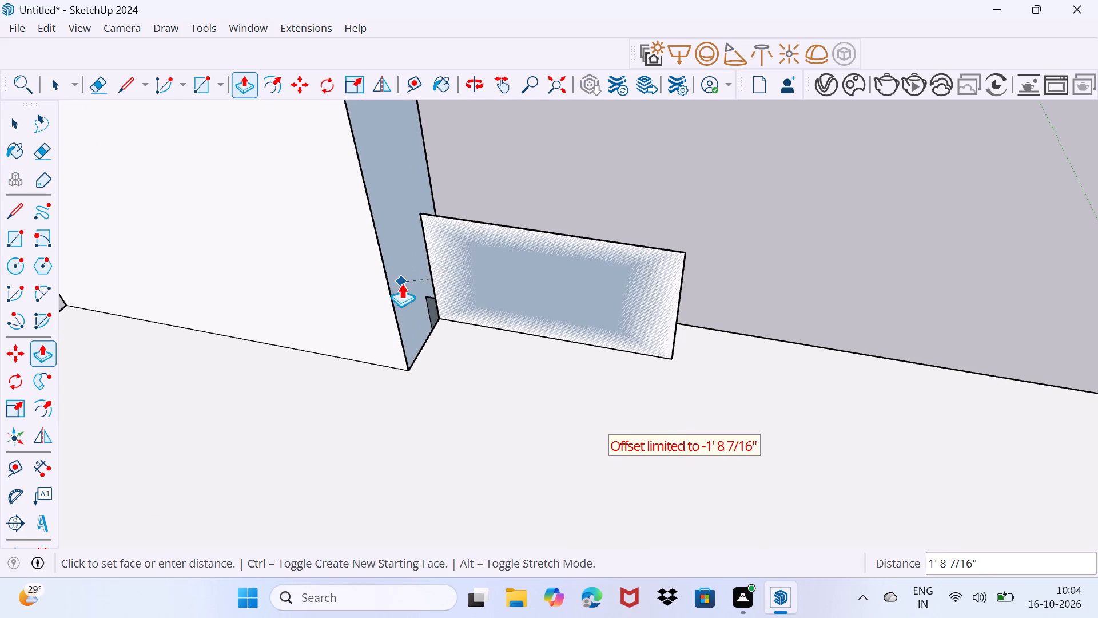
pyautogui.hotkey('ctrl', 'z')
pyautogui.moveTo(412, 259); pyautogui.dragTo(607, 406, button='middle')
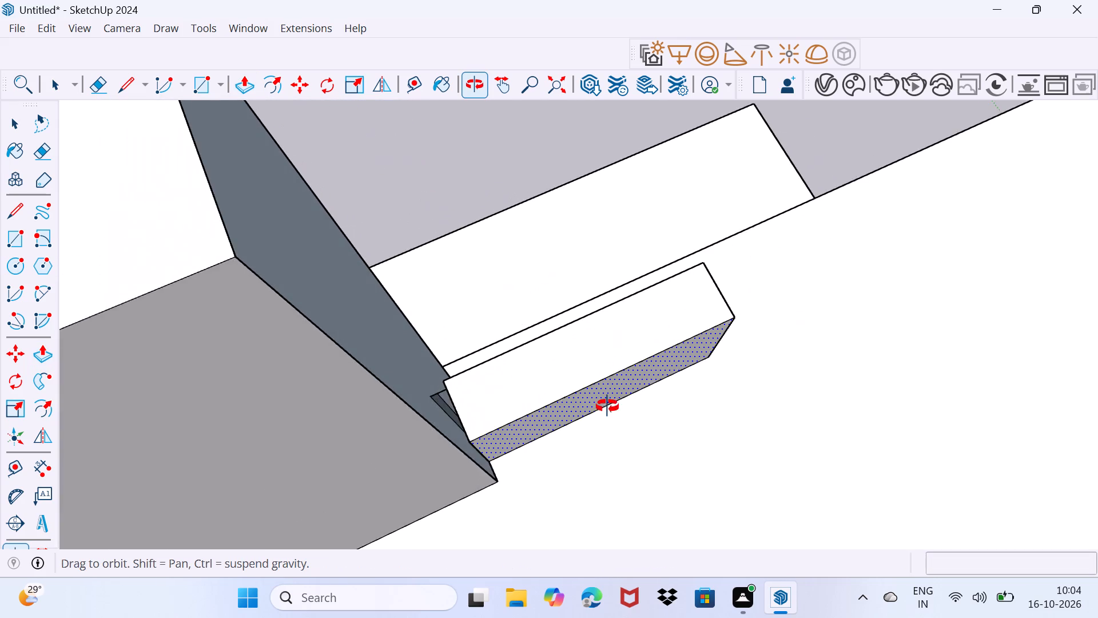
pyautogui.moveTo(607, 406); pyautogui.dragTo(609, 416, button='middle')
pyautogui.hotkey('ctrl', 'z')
# Erase the short line on the roof in the gap between the raised wall and the roof block.
pyautogui.moveTo(512, 425); pyautogui.dragTo(543, 365, button='middle')
pyautogui.scroll(5, 511, 429)
pyautogui.press('space')
pyautogui.scroll(5, 451, 448)
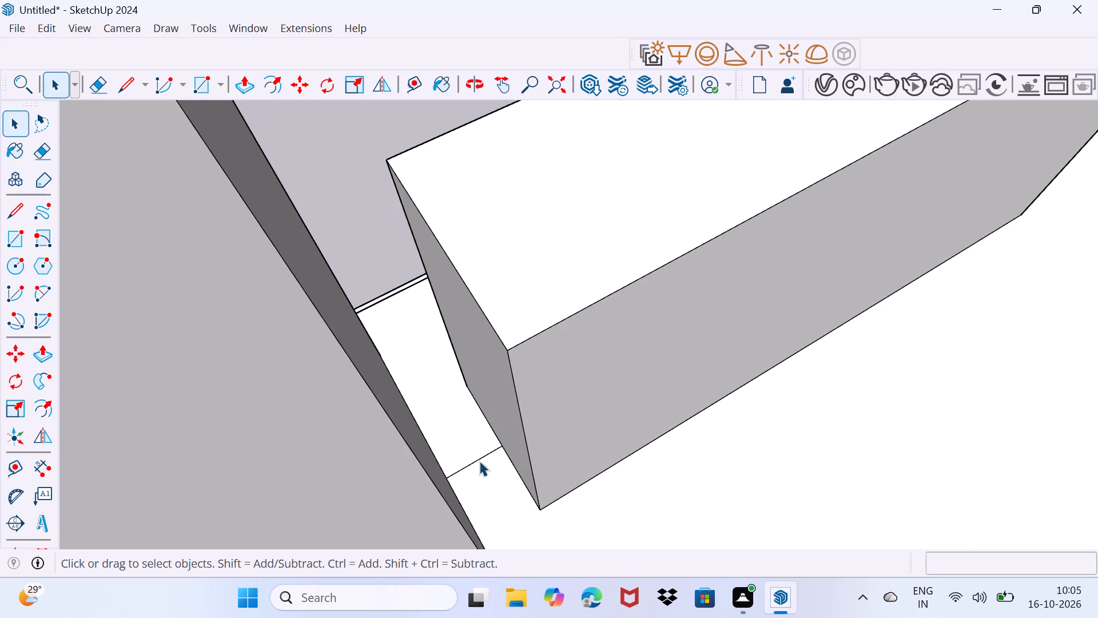
pyautogui.moveTo(479, 461); pyautogui.dragTo(428, 470, button='middle')
pyautogui.press('e')
pyautogui.moveTo(437, 441); pyautogui.dragTo(443, 461)
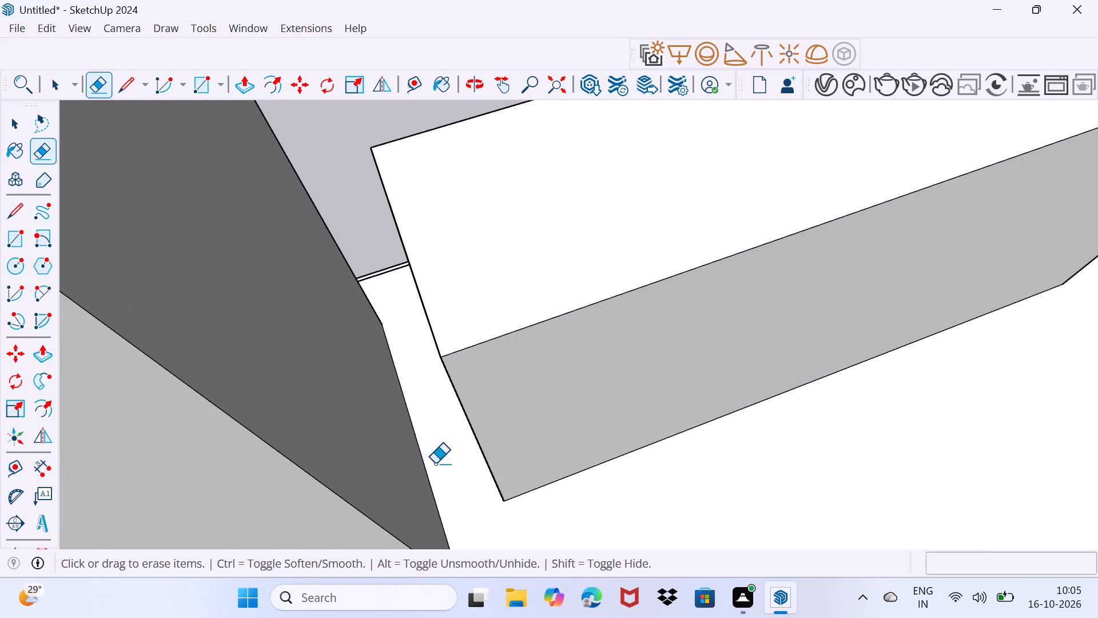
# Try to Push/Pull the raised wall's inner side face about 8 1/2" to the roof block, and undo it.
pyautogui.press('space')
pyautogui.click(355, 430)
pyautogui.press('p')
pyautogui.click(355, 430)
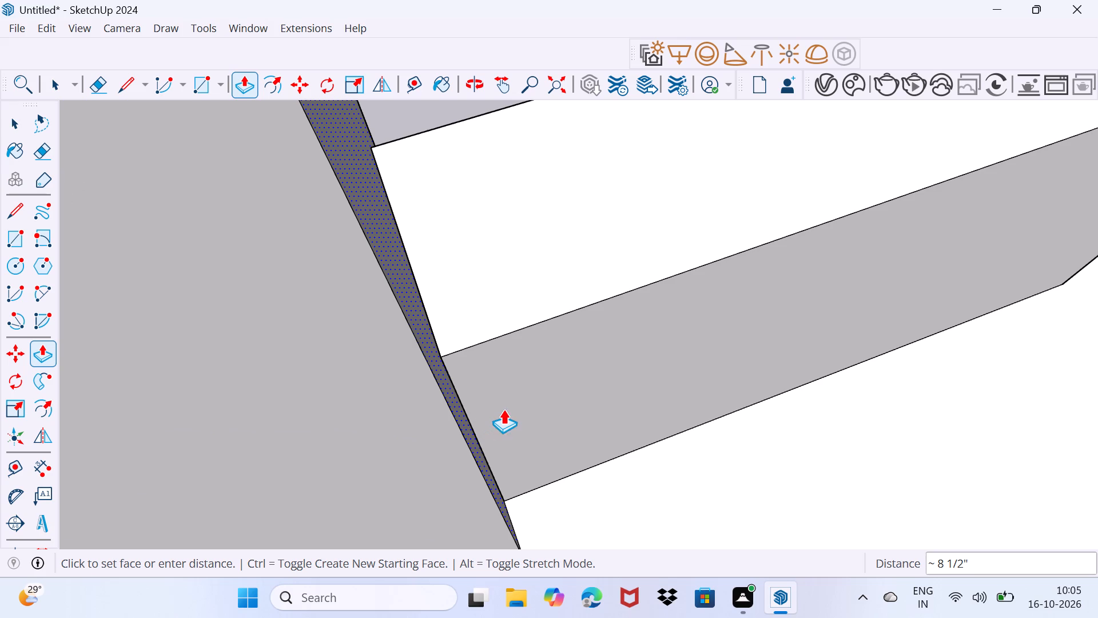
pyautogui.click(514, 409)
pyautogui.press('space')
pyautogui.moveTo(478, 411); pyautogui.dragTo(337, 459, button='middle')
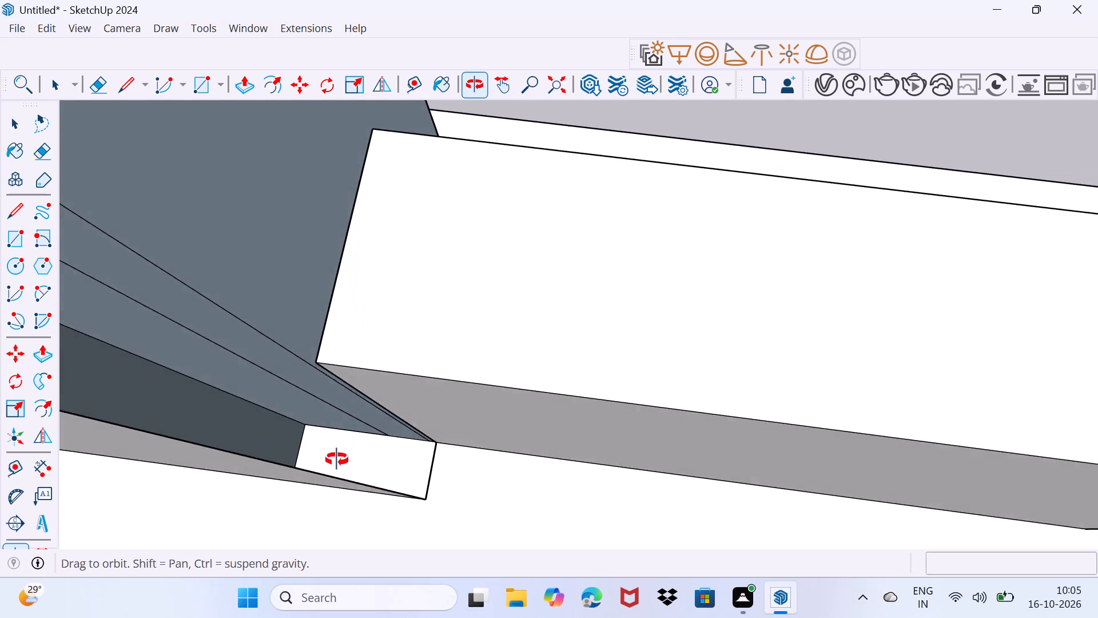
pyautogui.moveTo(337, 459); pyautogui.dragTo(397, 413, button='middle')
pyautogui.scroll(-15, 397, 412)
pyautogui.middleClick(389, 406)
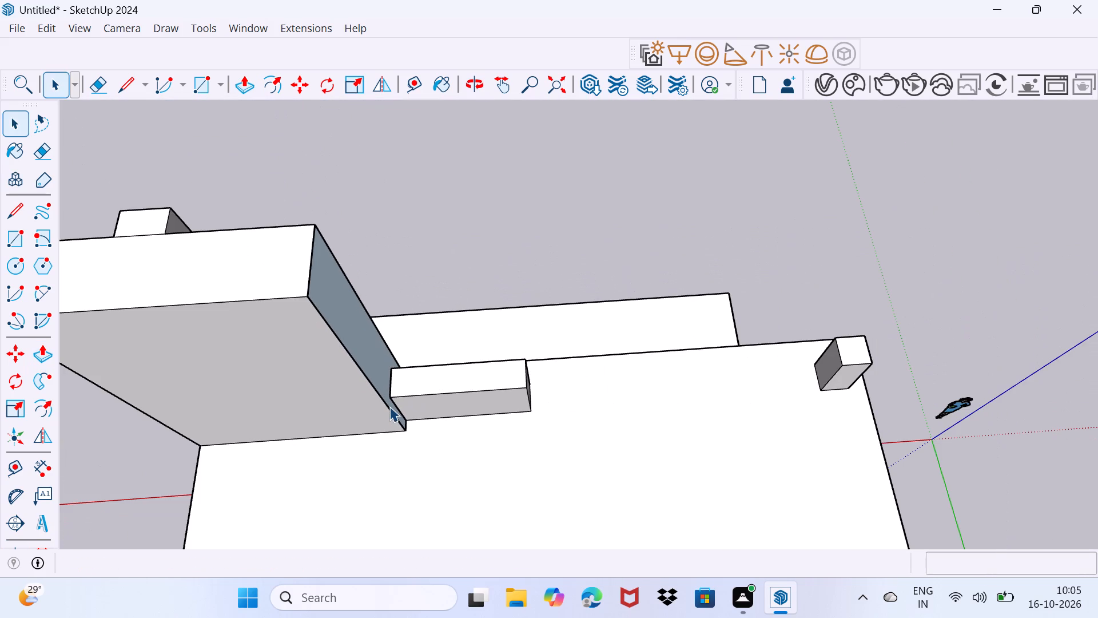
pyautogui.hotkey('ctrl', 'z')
# Push/Pull the roof block's side face across the gap toward the raised wall.
pyautogui.moveTo(379, 431); pyautogui.dragTo(508, 346, button='middle')
pyautogui.scroll(-1, 507, 346)
pyautogui.scroll(4, 449, 412)
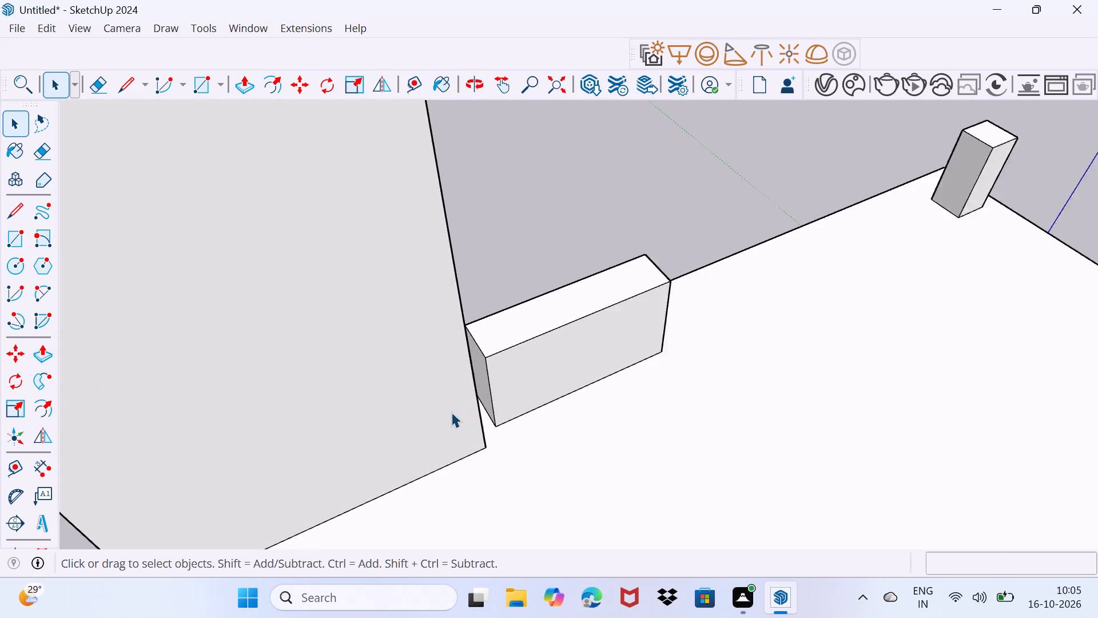
pyautogui.scroll(9, 451, 412)
pyautogui.moveTo(488, 415); pyautogui.dragTo(429, 429, button='middle')
pyautogui.scroll(9, 448, 399)
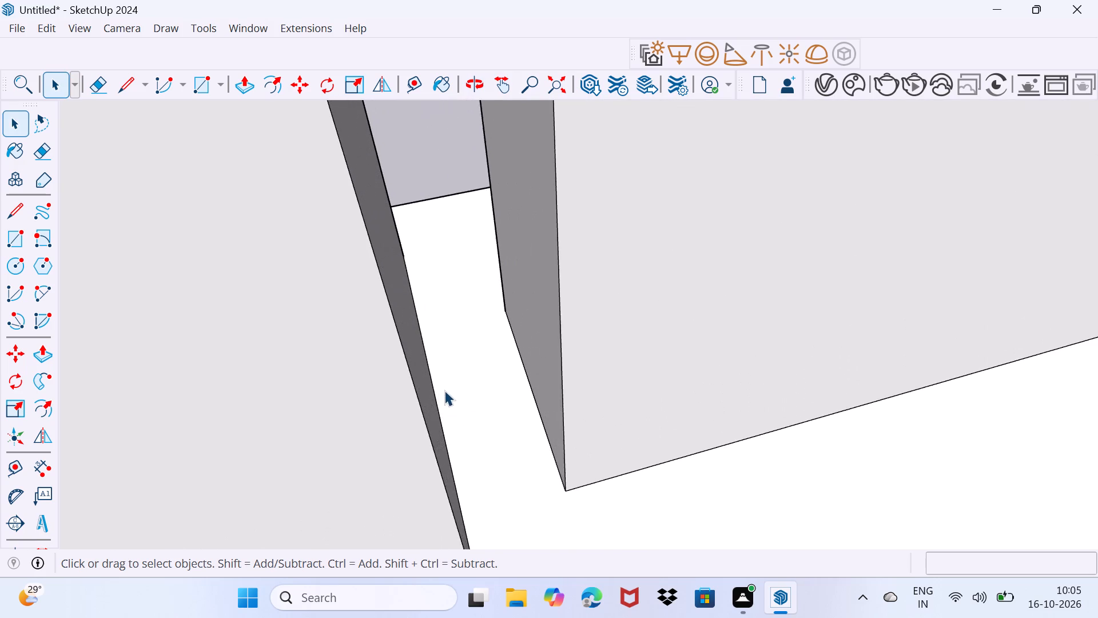
pyautogui.moveTo(468, 391); pyautogui.dragTo(505, 387, button='middle')
pyautogui.click(571, 332)
pyautogui.press('p')
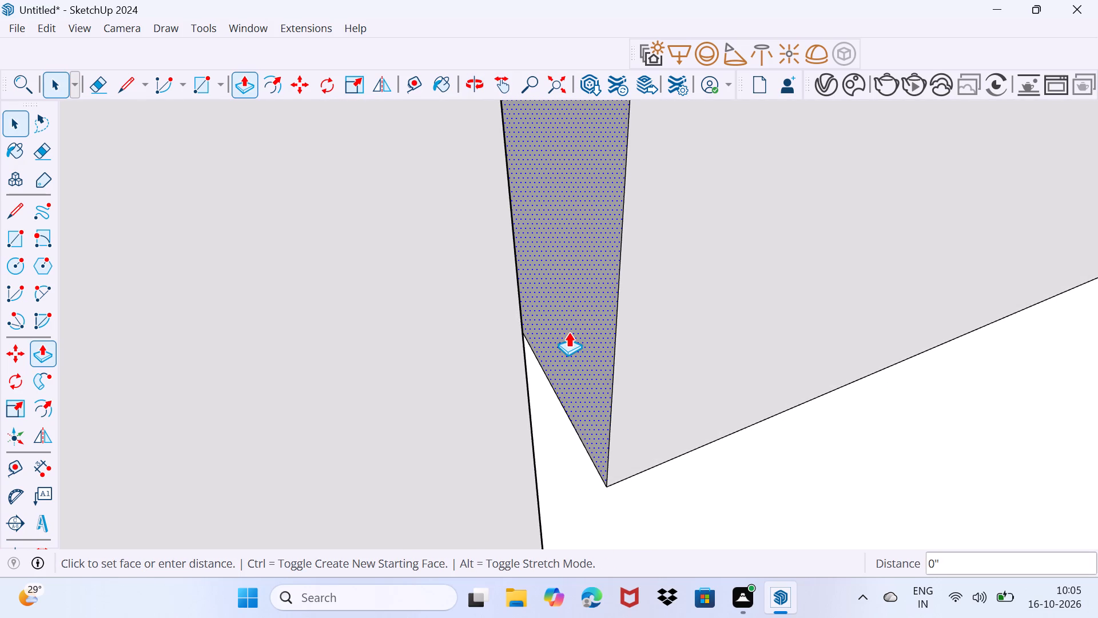
pyautogui.click(568, 332)
pyautogui.click(483, 355)
pyautogui.press('space')
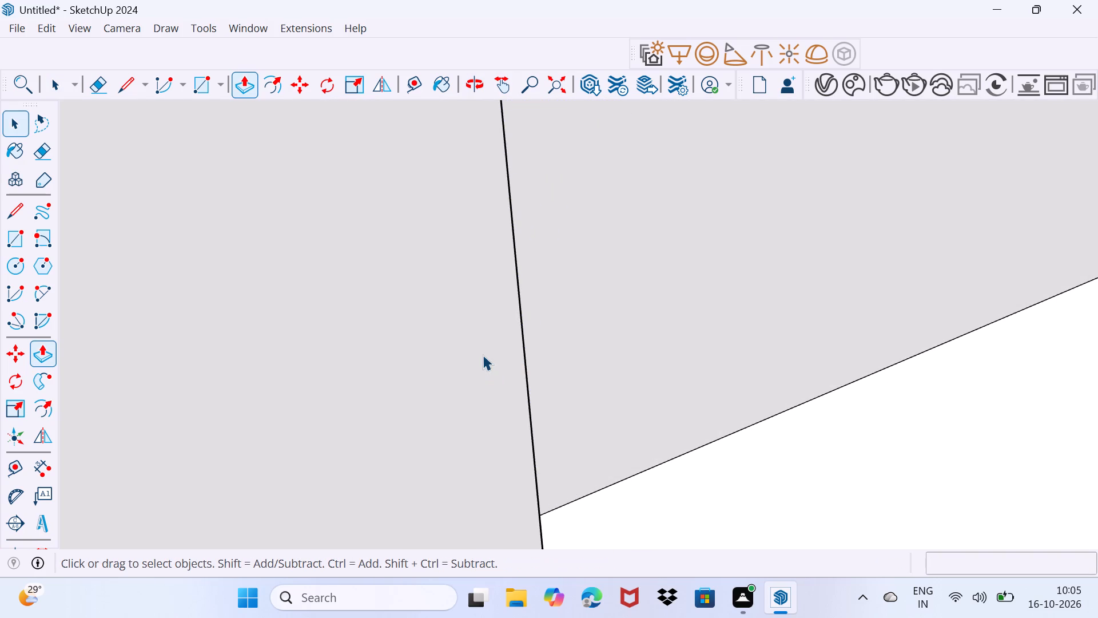
pyautogui.moveTo(482, 365); pyautogui.dragTo(510, 312)
# Push/Pull the roof block's side face about 1 7/8" further to close the remaining gap against the raised wall.
pyautogui.moveTo(525, 330); pyautogui.dragTo(408, 403, button='middle')
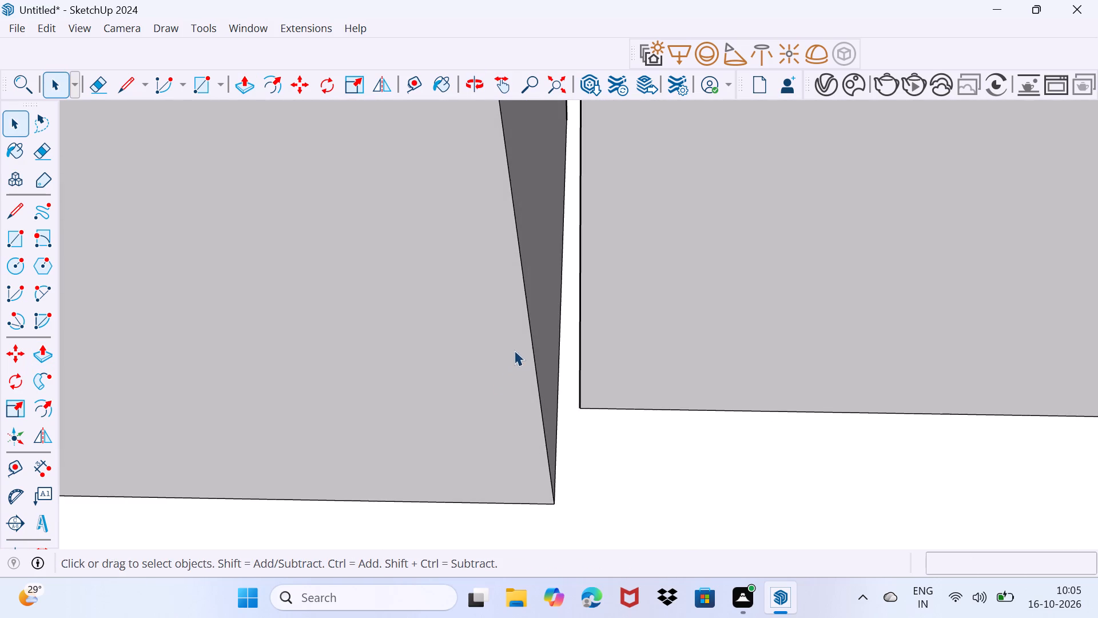
pyautogui.scroll(3, 532, 330)
pyautogui.moveTo(544, 324); pyautogui.dragTo(555, 296, button='middle')
pyautogui.scroll(4, 573, 286)
pyautogui.moveTo(572, 279); pyautogui.dragTo(612, 272, button='middle')
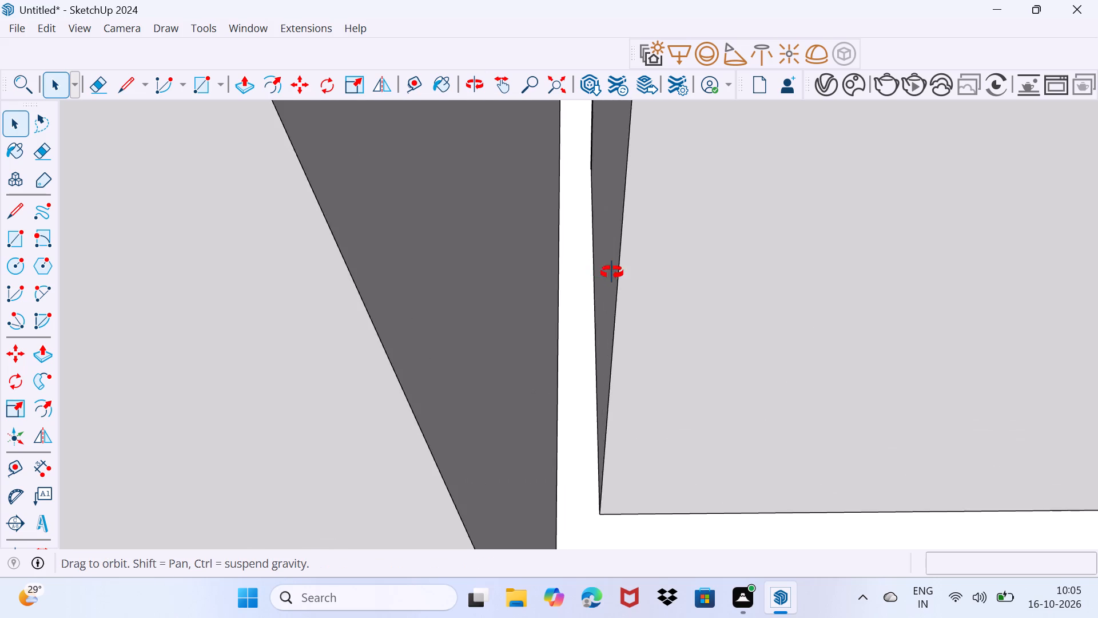
pyautogui.moveTo(612, 272); pyautogui.dragTo(564, 280, button='middle')
pyautogui.scroll(2, 552, 279)
pyautogui.middleClick(574, 277)
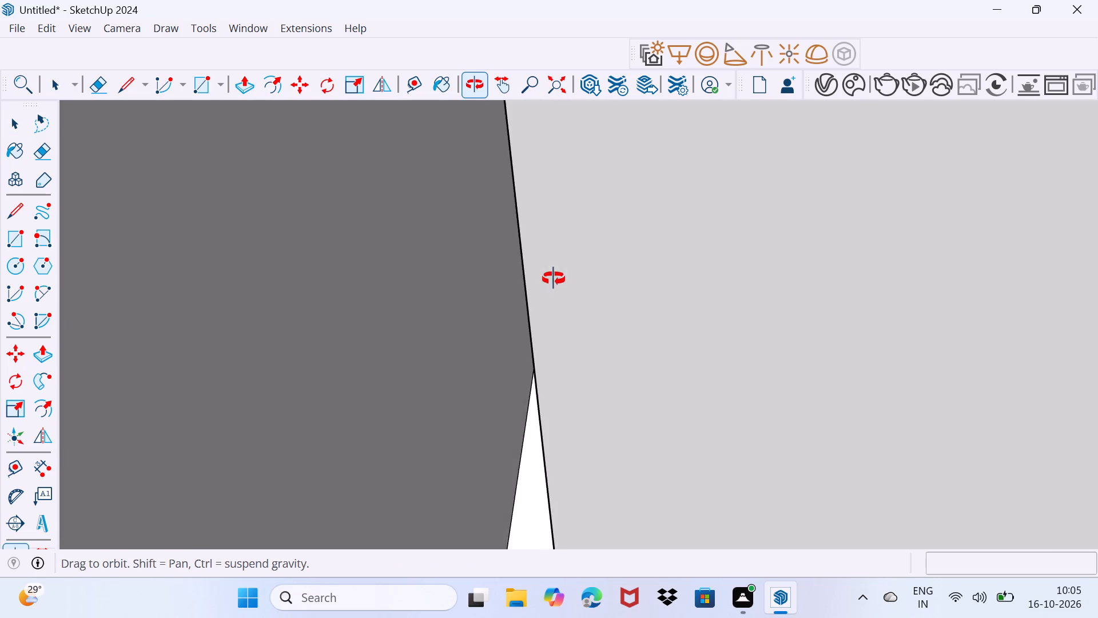
pyautogui.click(611, 265)
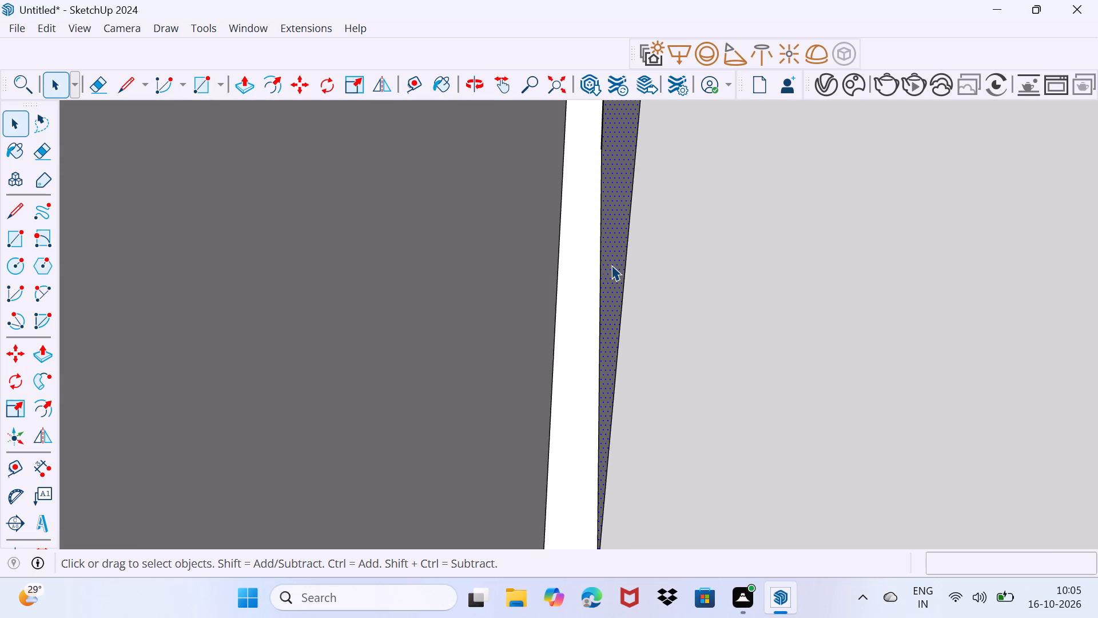
pyautogui.press('p')
pyautogui.click(611, 265)
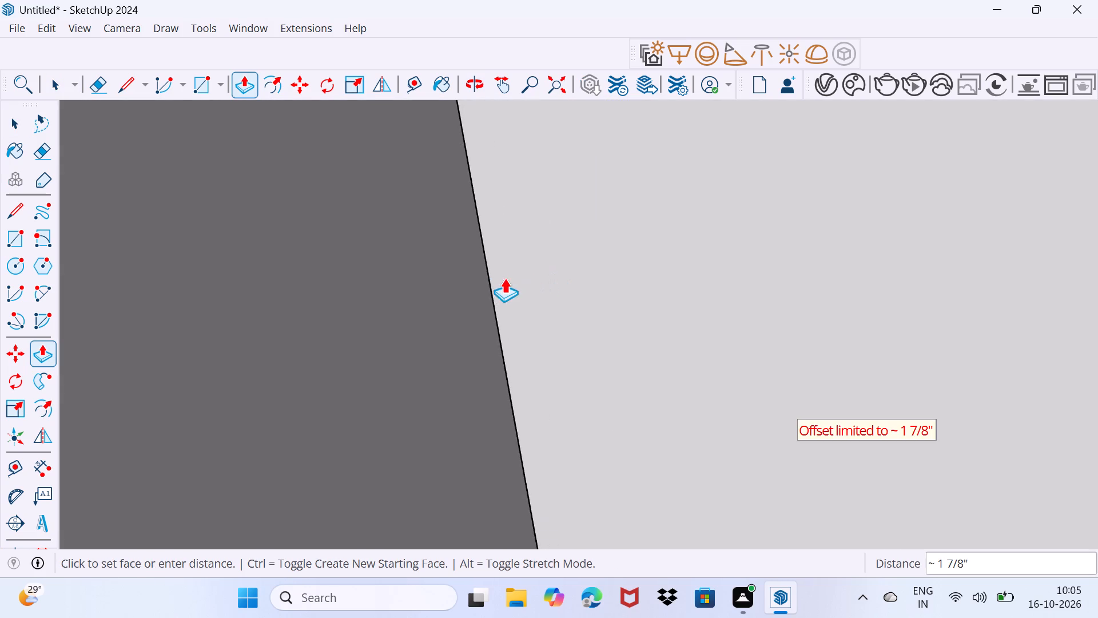
pyautogui.click(485, 280)
pyautogui.press('space')
pyautogui.moveTo(425, 320); pyautogui.dragTo(453, 296)
# Push/Pull the raised wall's rear face inward by about 7 15/16", flush with the roof block's rear face.
pyautogui.scroll(-8, 459, 299)
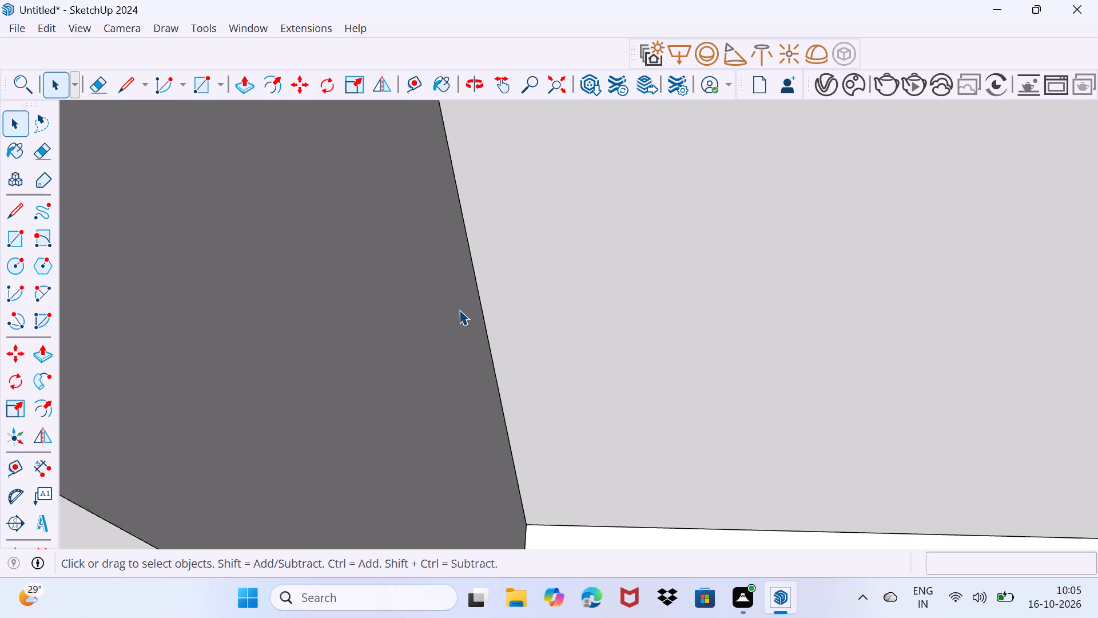
pyautogui.scroll(-20, 459, 310)
pyautogui.scroll(-18, 459, 310)
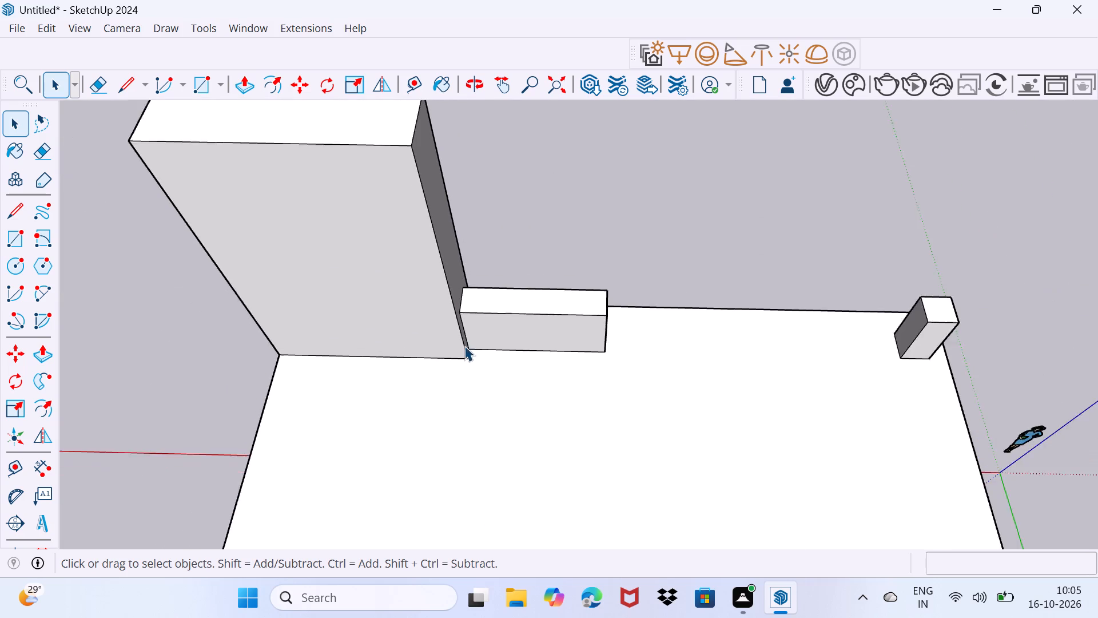
pyautogui.moveTo(435, 371); pyautogui.dragTo(719, 294, button='middle')
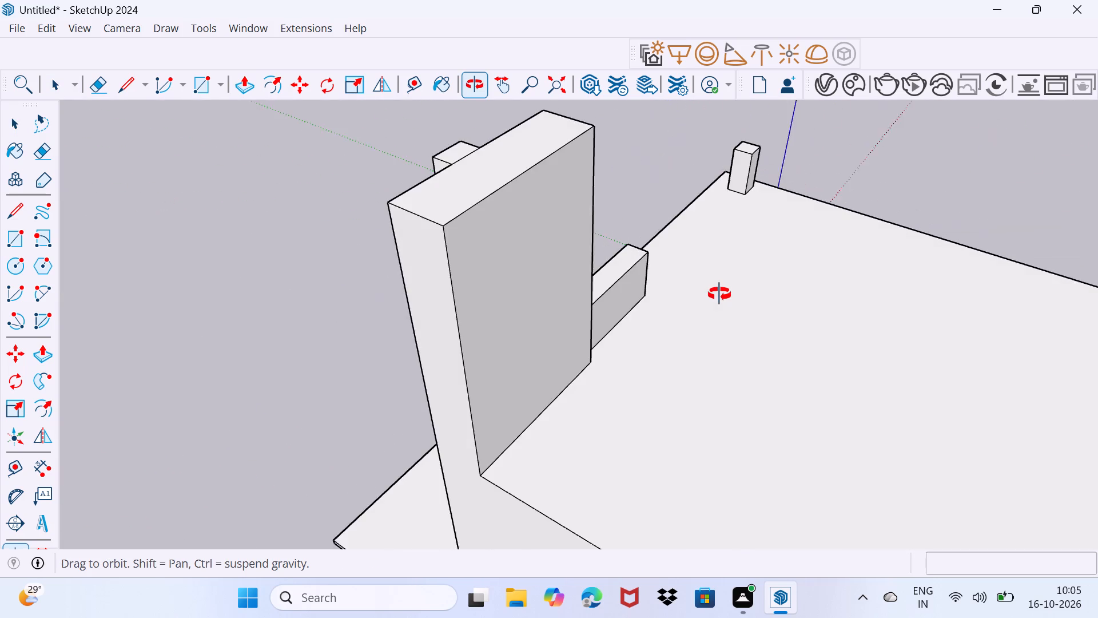
pyautogui.moveTo(719, 294); pyautogui.dragTo(716, 294, button='middle')
pyautogui.click(497, 360)
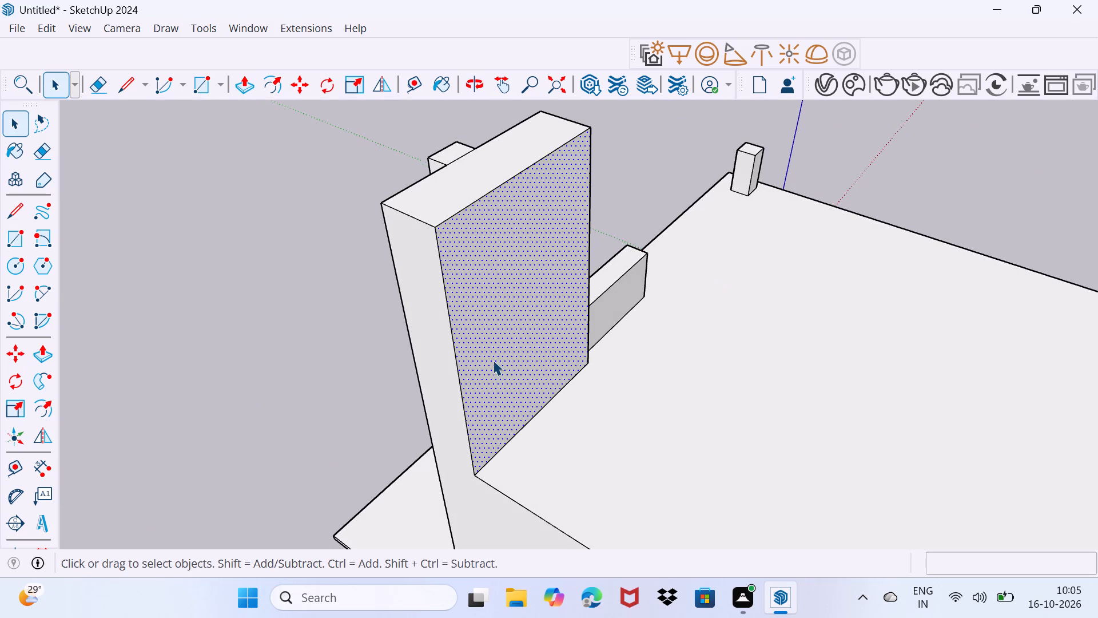
pyautogui.press('p')
pyautogui.click(493, 360)
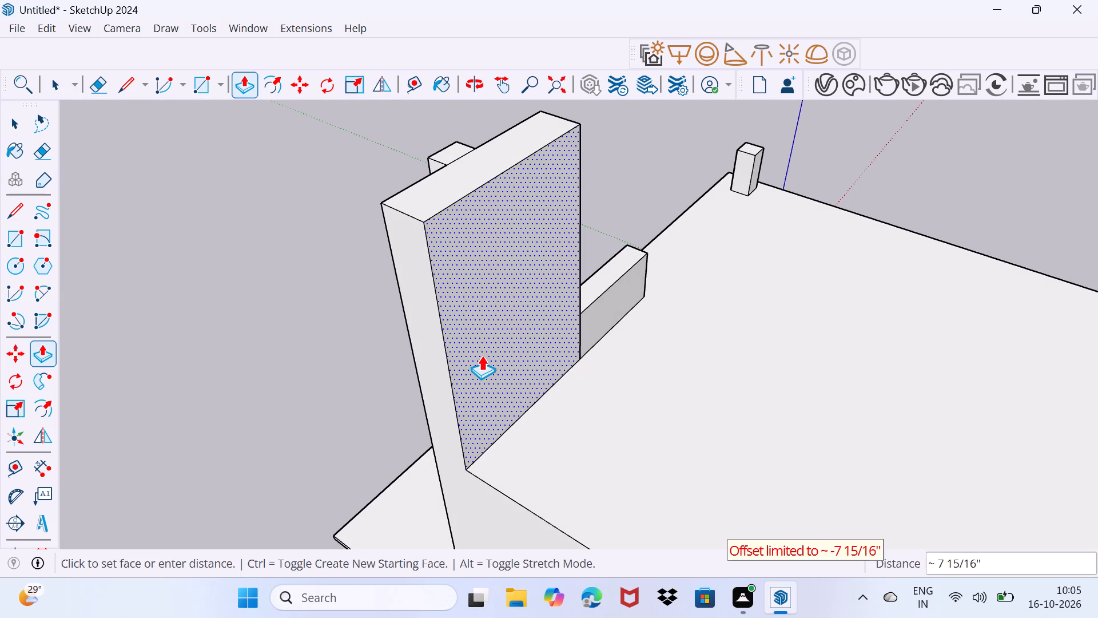
pyautogui.click(482, 355)
pyautogui.press('space')
pyautogui.moveTo(504, 415); pyautogui.dragTo(543, 386)
# Examine the joint between the raised wall and the roof block, and the whole building from the front.
pyautogui.scroll(4, 578, 367)
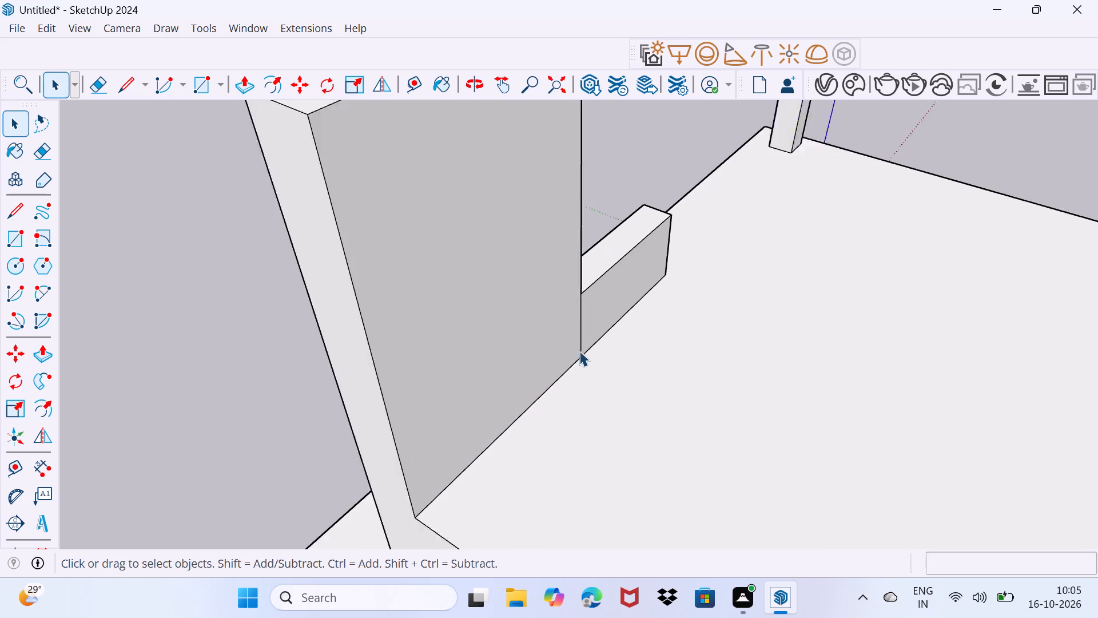
pyautogui.moveTo(606, 335); pyautogui.dragTo(459, 319, button='middle')
pyautogui.scroll(3, 470, 328)
pyautogui.scroll(-9, 455, 315)
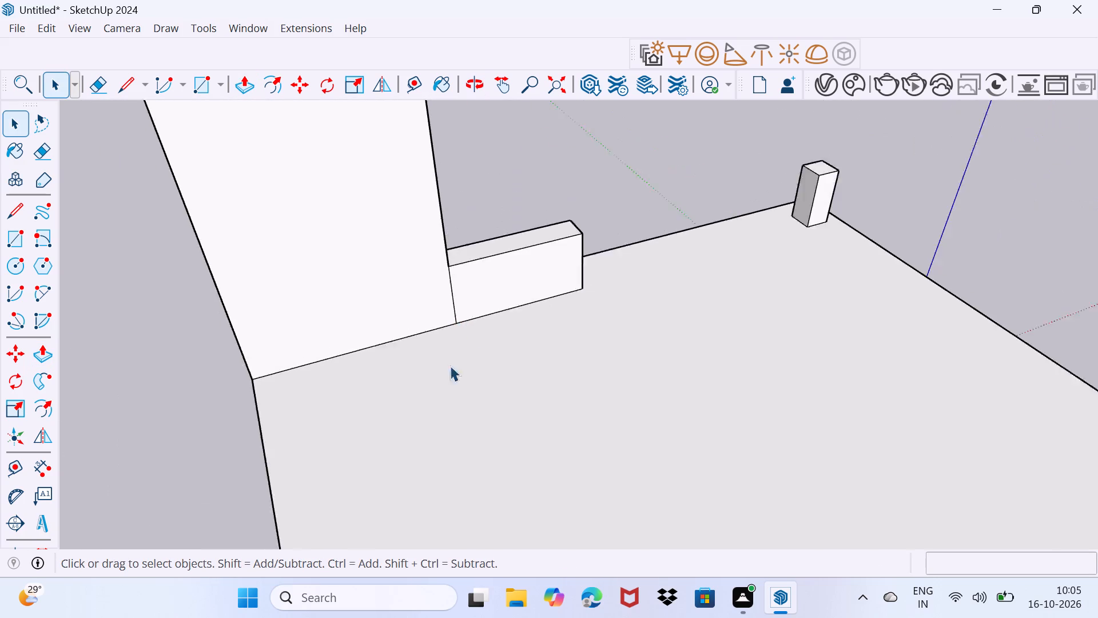
pyautogui.moveTo(412, 405); pyautogui.dragTo(944, 399, button='middle')
pyautogui.scroll(-2, 804, 429)
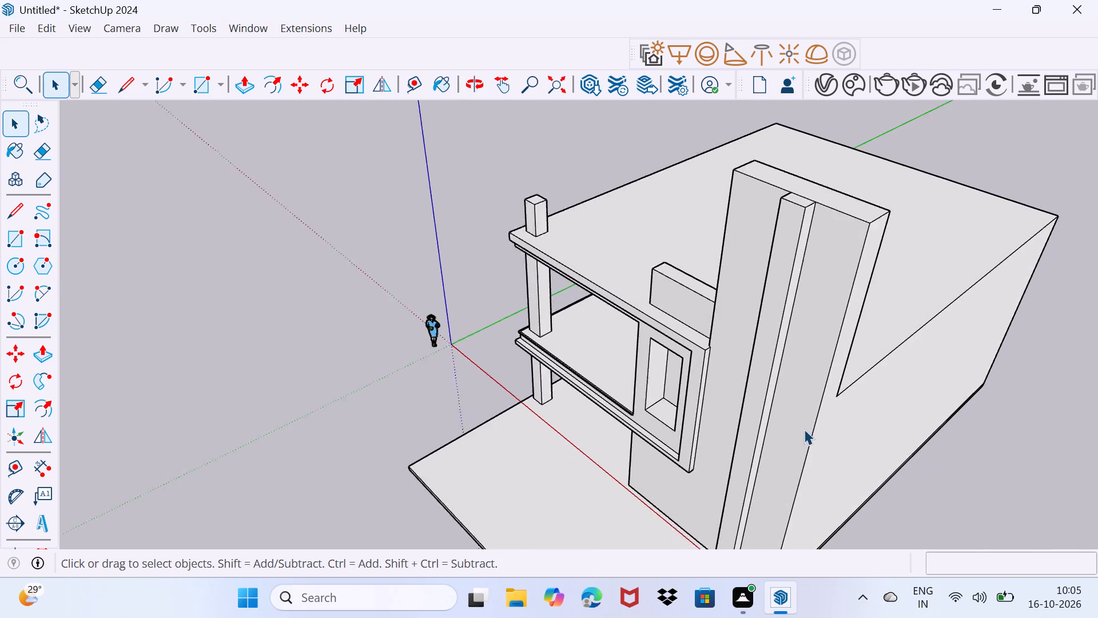
pyautogui.scroll(-1, 804, 429)
pyautogui.moveTo(743, 446); pyautogui.dragTo(836, 434, button='middle')
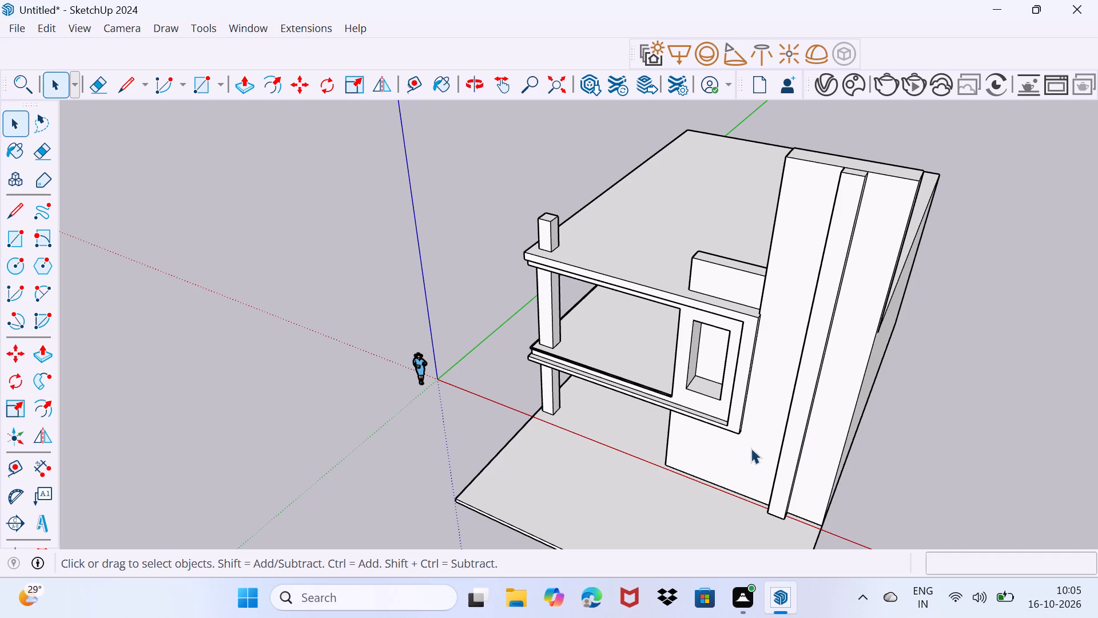
pyautogui.moveTo(751, 448); pyautogui.dragTo(794, 446, button='middle')
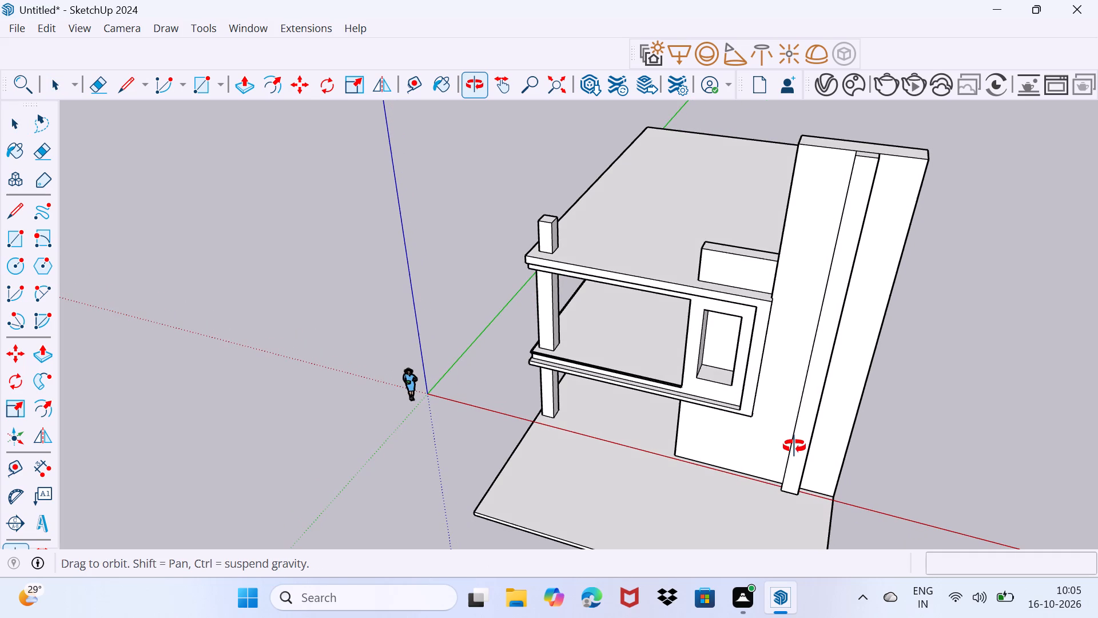
pyautogui.moveTo(794, 446); pyautogui.dragTo(797, 443, button='middle')
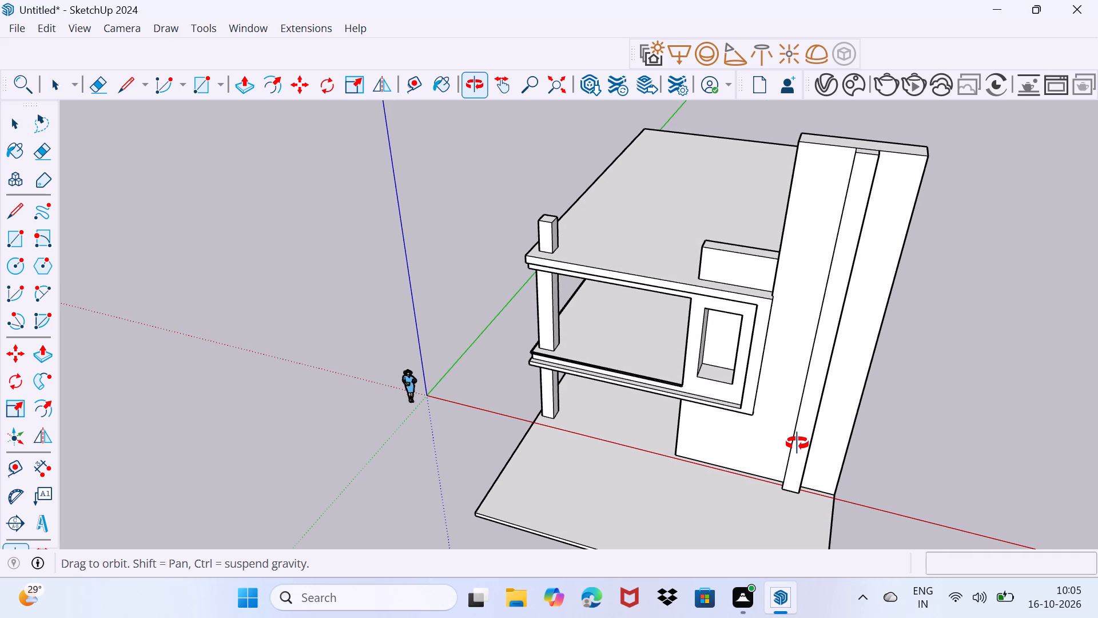
pyautogui.moveTo(797, 443); pyautogui.dragTo(822, 435, button='middle')
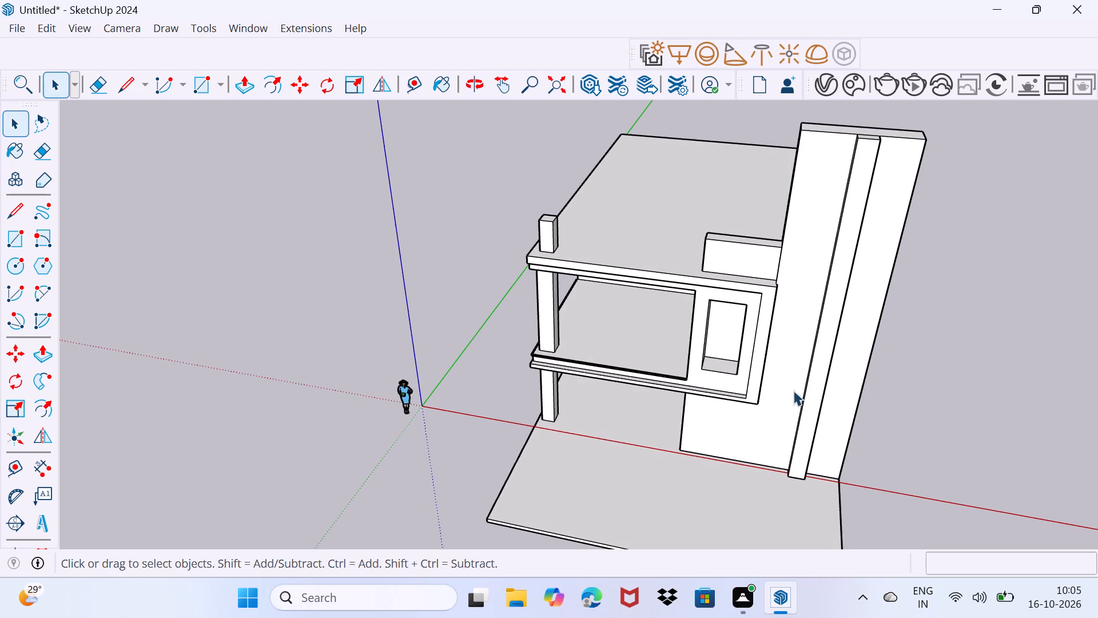
# Push/Pull the raised wall's top face down by 2' 3 1/2".
pyautogui.moveTo(793, 390); pyautogui.dragTo(765, 513, button='middle')
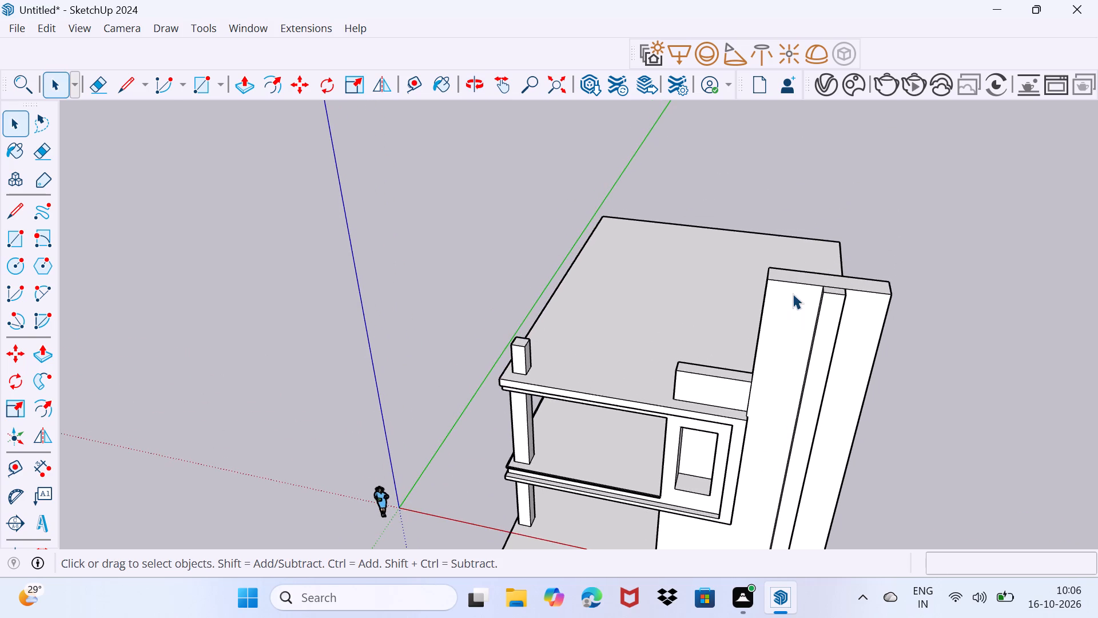
pyautogui.scroll(2, 793, 290)
pyautogui.click(791, 273)
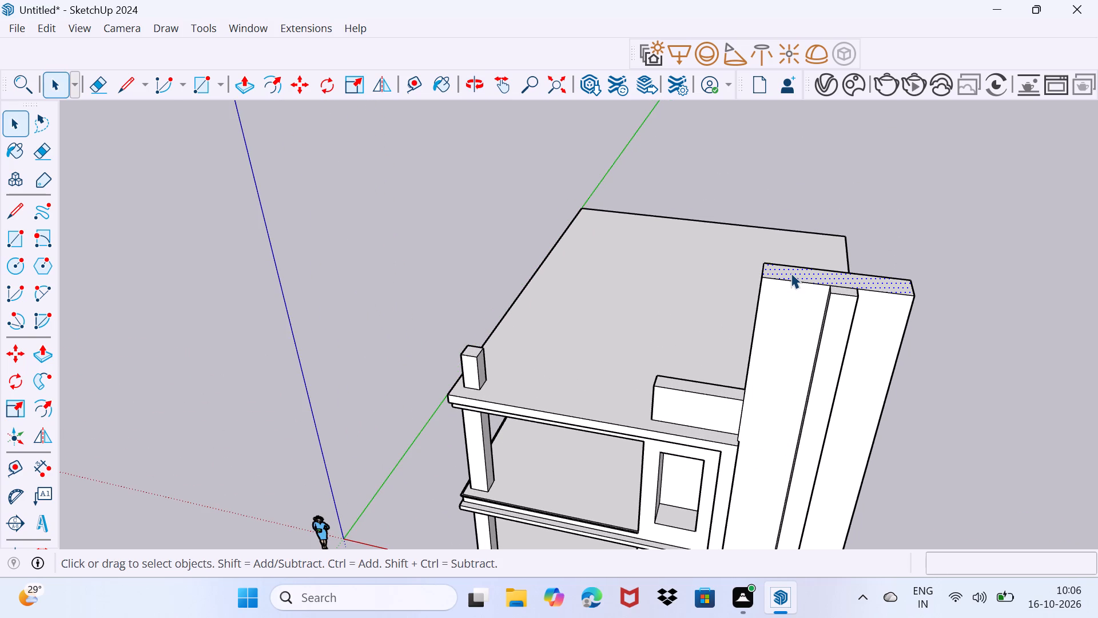
pyautogui.press('p')
pyautogui.click(791, 273)
pyautogui.click(793, 299)
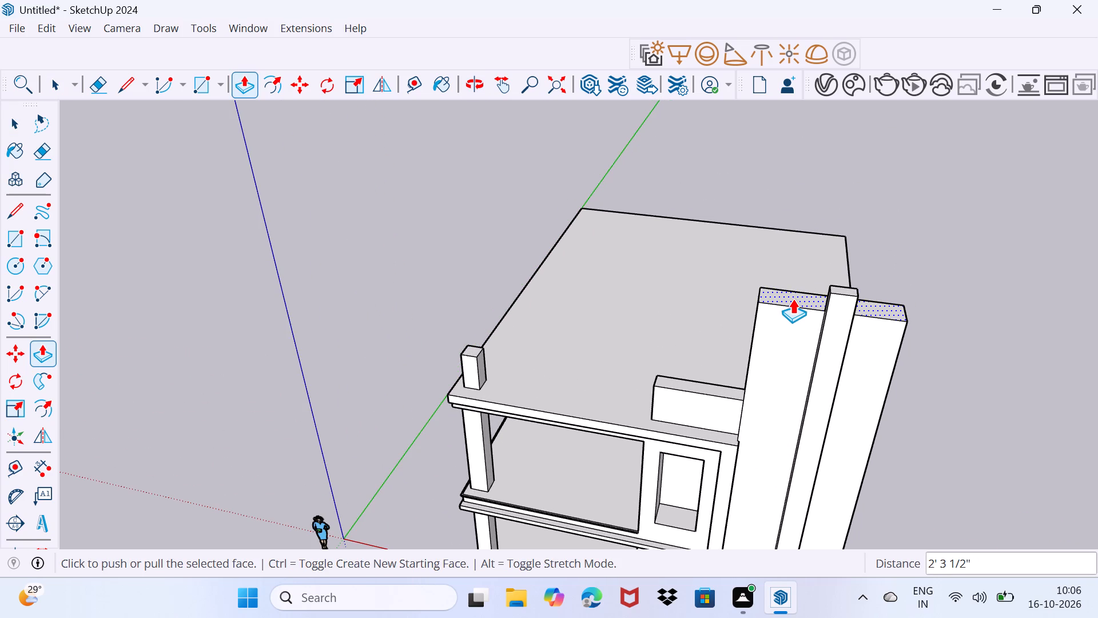
pyautogui.press('space')
pyautogui.moveTo(793, 306); pyautogui.dragTo(814, 271)
# Push/Pull the tall facade post's top face down, flush with the raised wall's top.
pyautogui.scroll(5, 844, 293)
pyautogui.click(841, 290)
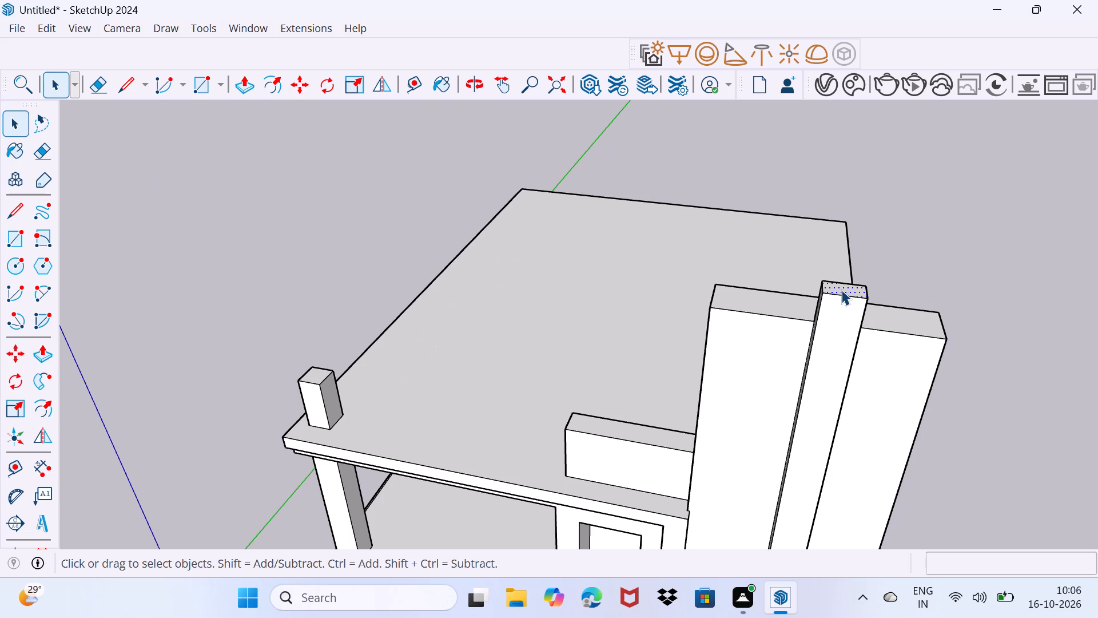
pyautogui.press('p')
pyautogui.click(841, 290)
pyautogui.click(786, 312)
pyautogui.press('space')
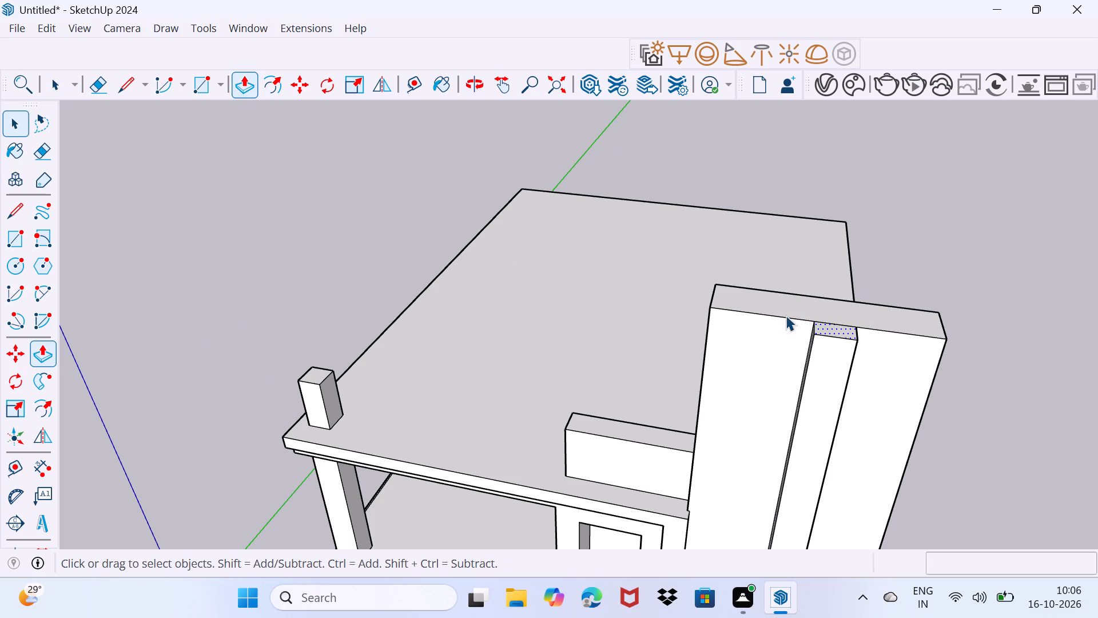
pyautogui.moveTo(780, 359); pyautogui.dragTo(796, 330)
# Draw a rectangle about 2' 1/4" by 1' 3" at the top of the facade post's inner side face.
pyautogui.moveTo(735, 386); pyautogui.dragTo(791, 336, button='middle')
pyautogui.scroll(1, 794, 336)
pyautogui.moveTo(780, 336); pyautogui.dragTo(877, 314, button='middle')
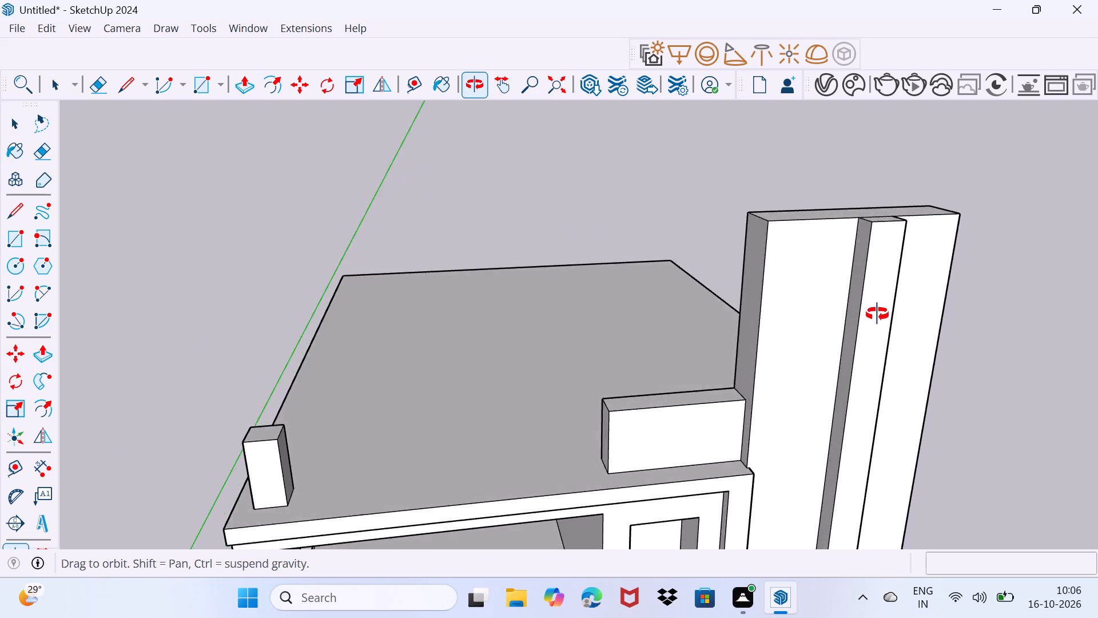
pyautogui.moveTo(877, 314); pyautogui.dragTo(895, 305, button='middle')
pyautogui.scroll(2, 845, 274)
pyautogui.press('r')
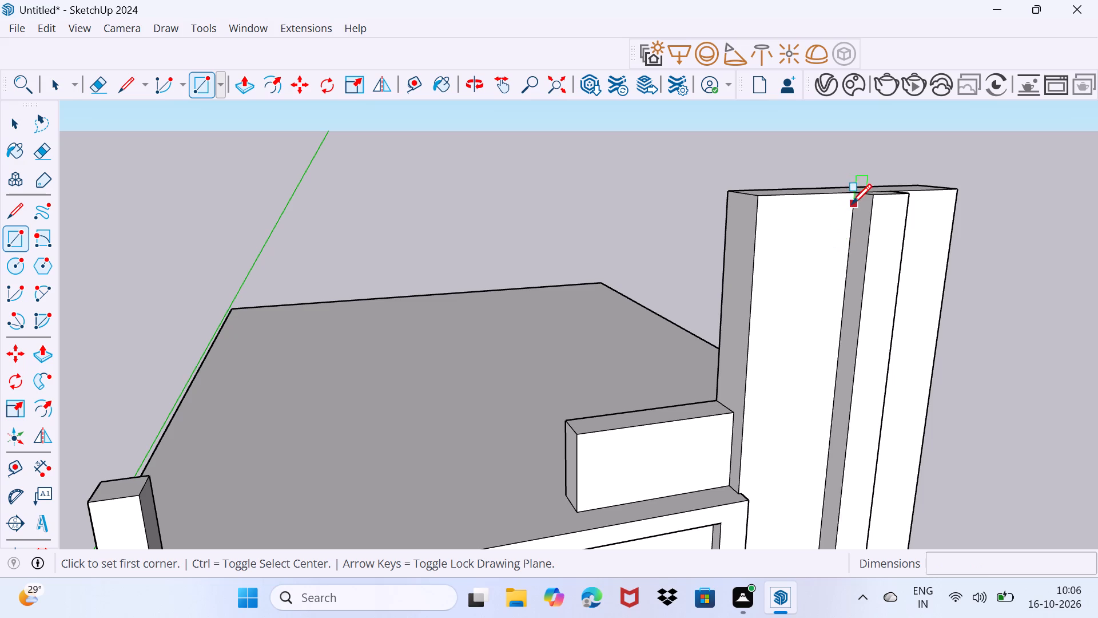
pyautogui.click(853, 196)
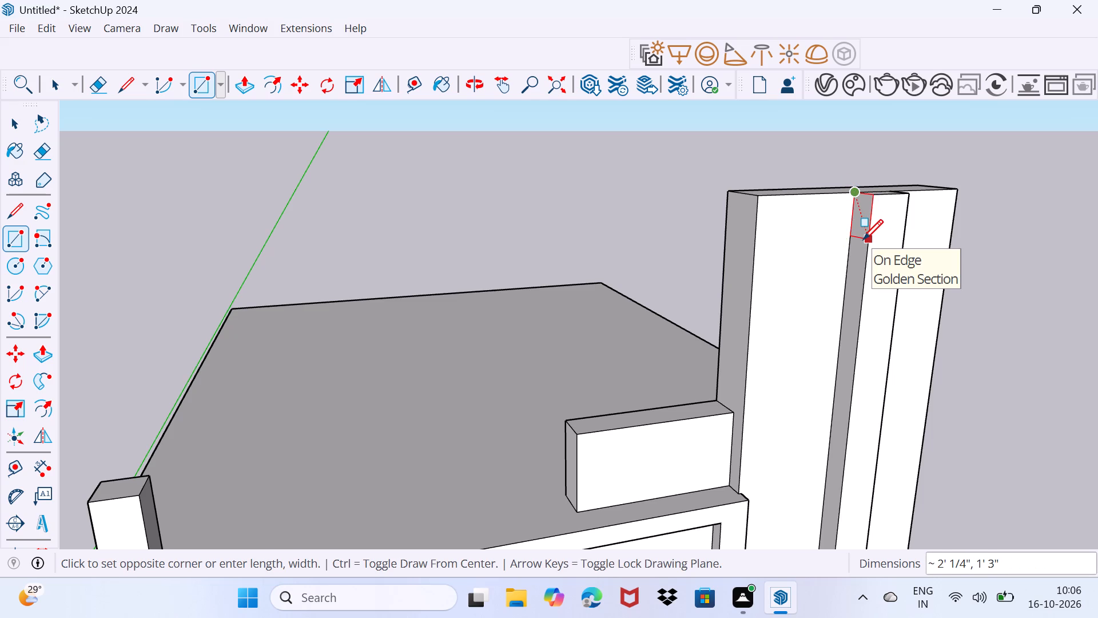
pyautogui.click(863, 239)
pyautogui.press('space')
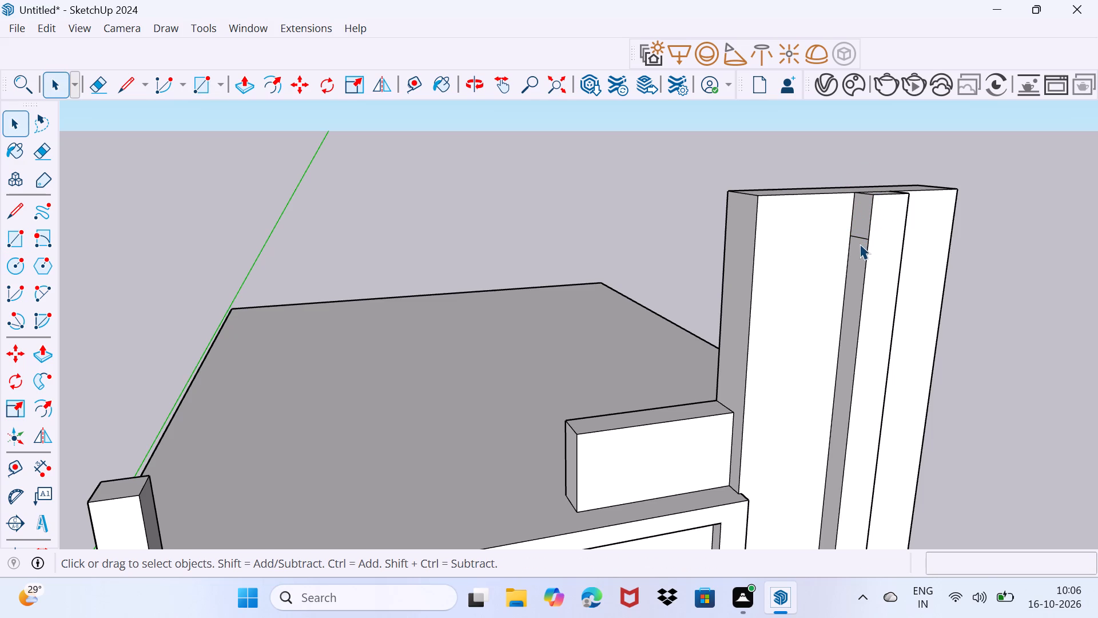
pyautogui.press('space')
# Push/Pull the new rectangle about 5' 2 5/16" across the wall front, as far as the raised wall's side edge.
pyautogui.click(862, 217)
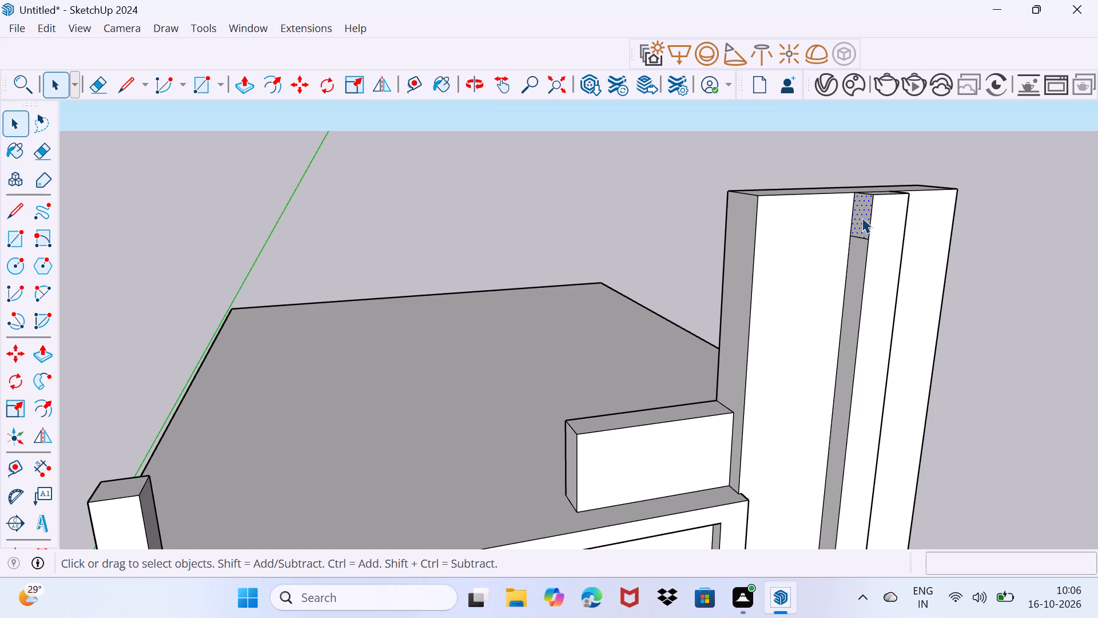
pyautogui.press('p')
pyautogui.click(862, 217)
pyautogui.click(726, 268)
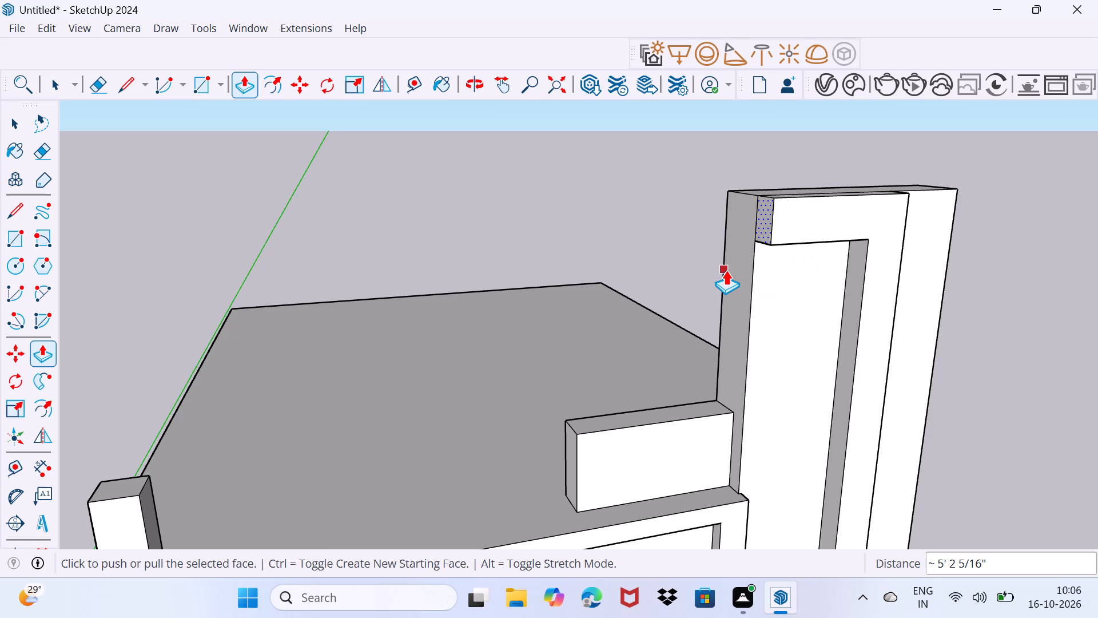
# Push/Pull the top beam's end face a further 11' 8 1/4" out over the roof.
pyautogui.scroll(-3, 720, 273)
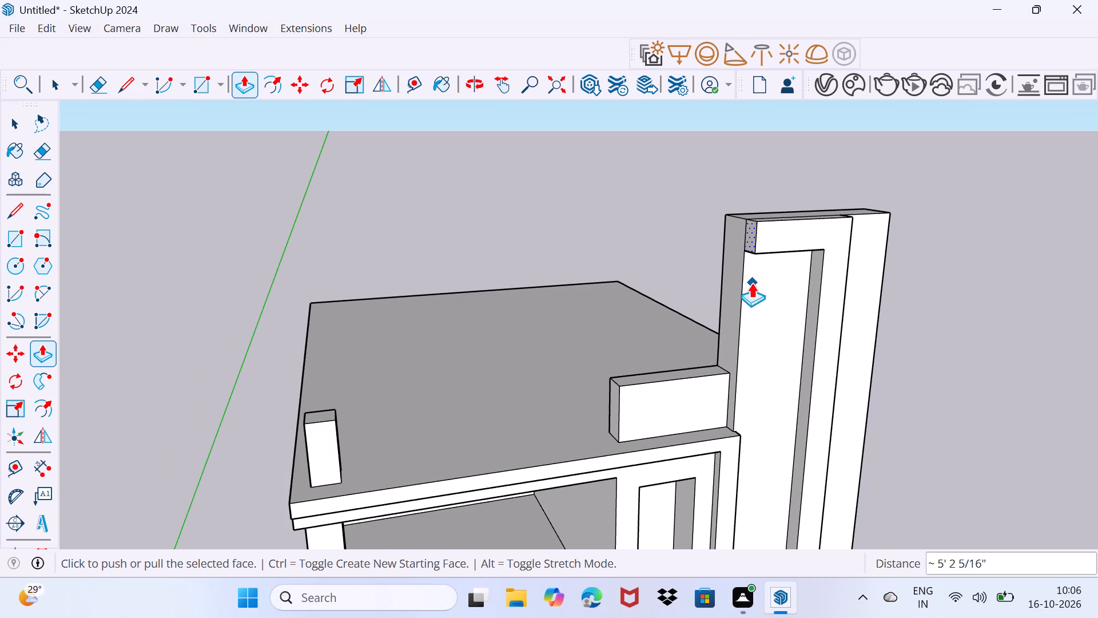
pyautogui.moveTo(751, 283); pyautogui.dragTo(757, 275, button='middle')
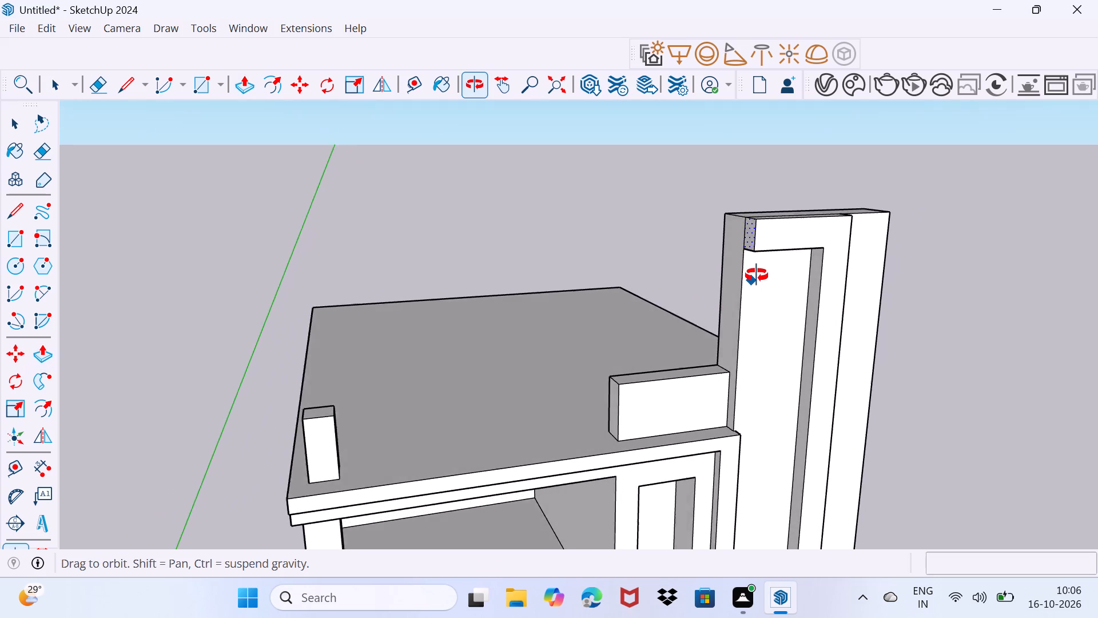
pyautogui.moveTo(757, 275); pyautogui.dragTo(769, 268, button='middle')
pyautogui.scroll(3, 743, 220)
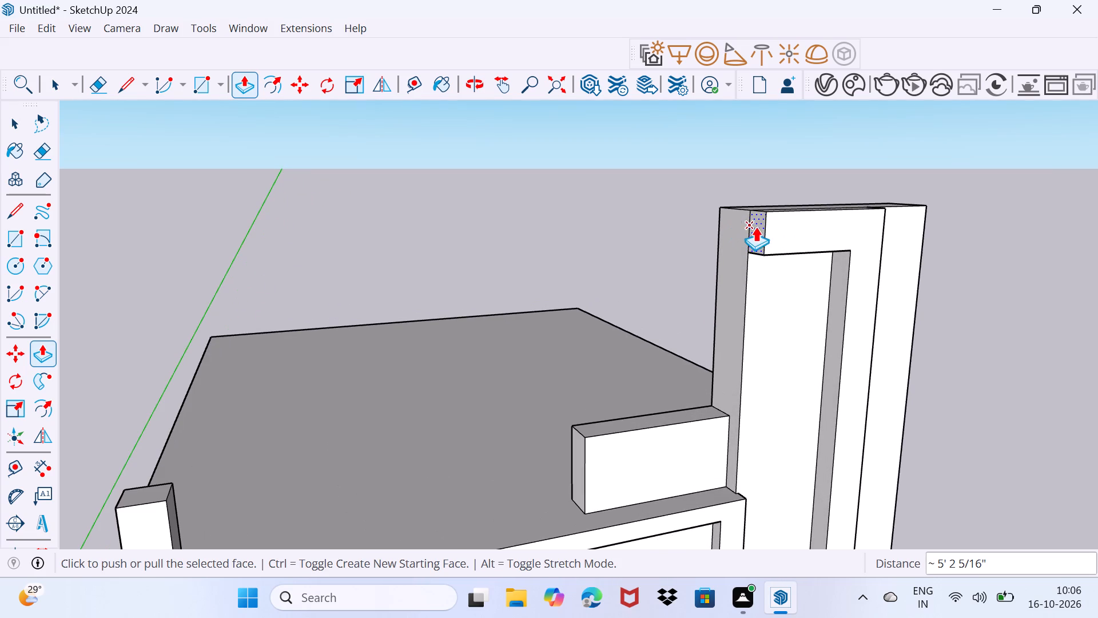
pyautogui.click(757, 227)
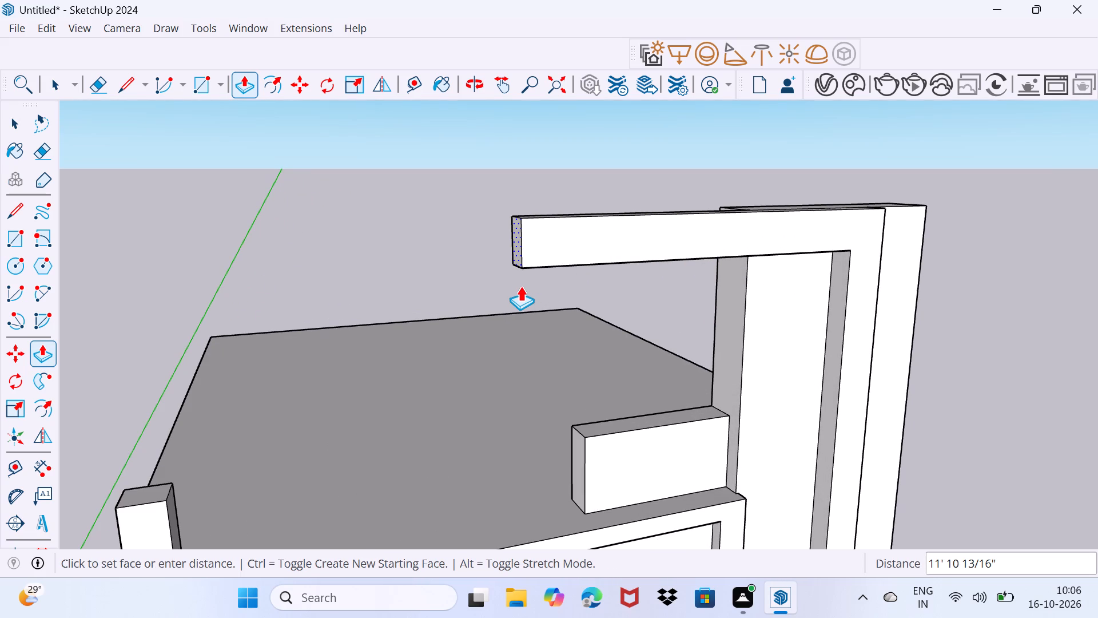
pyautogui.click(525, 288)
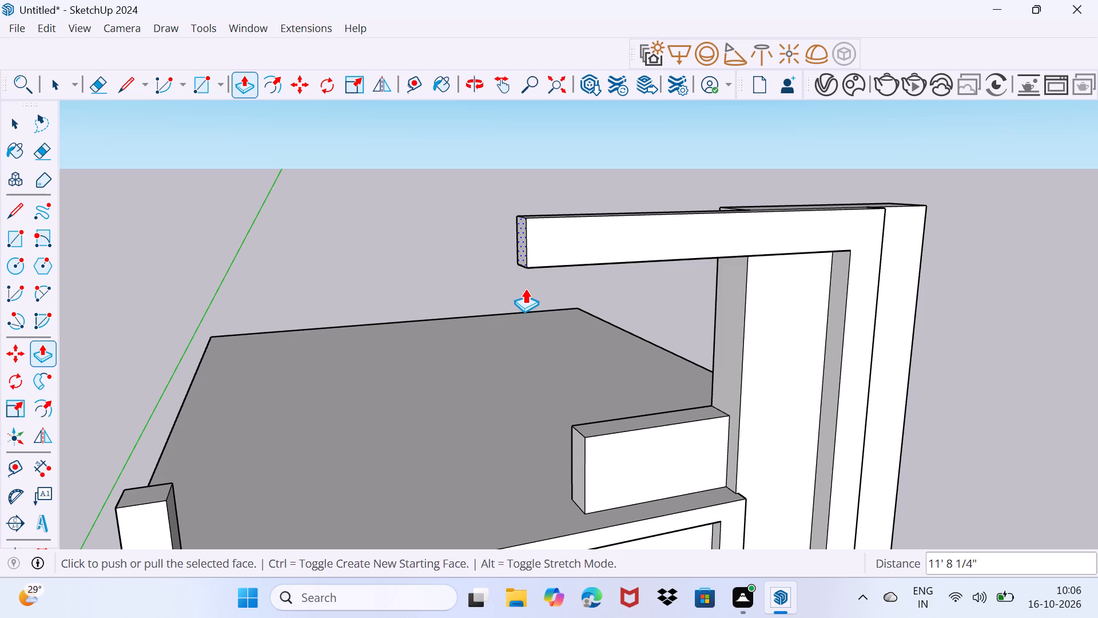
pyautogui.press('space')
# Push/Pull the raised wall's rear face slightly outward, past the roof block's rear face.
pyautogui.moveTo(539, 356); pyautogui.dragTo(544, 314)
pyautogui.moveTo(637, 348); pyautogui.dragTo(658, 359, button='middle')
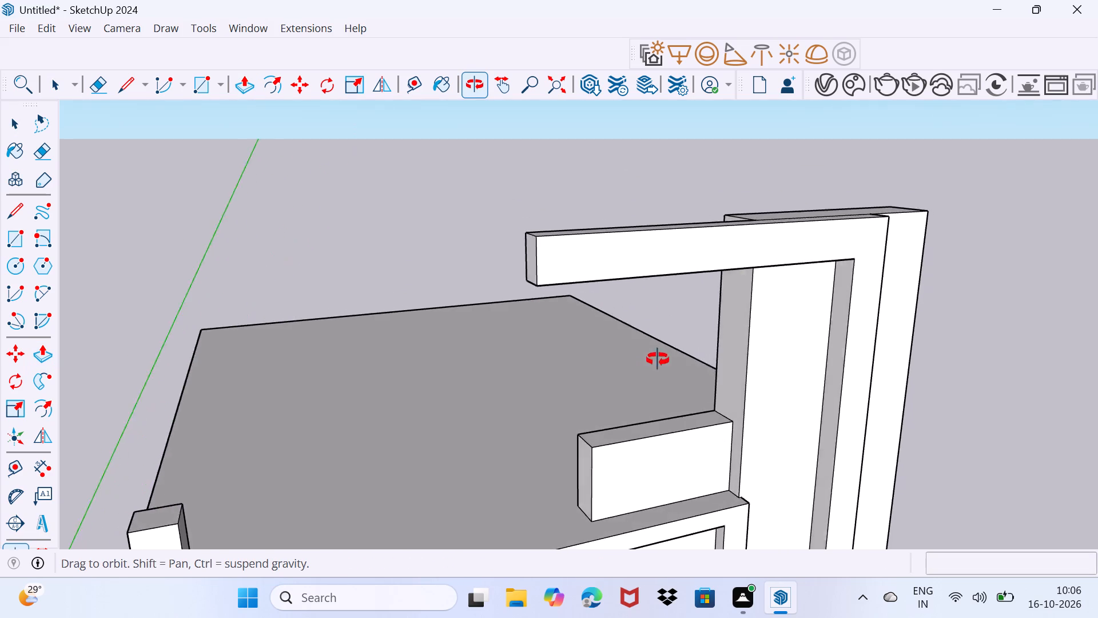
pyautogui.moveTo(658, 359); pyautogui.dragTo(822, 359, button='middle')
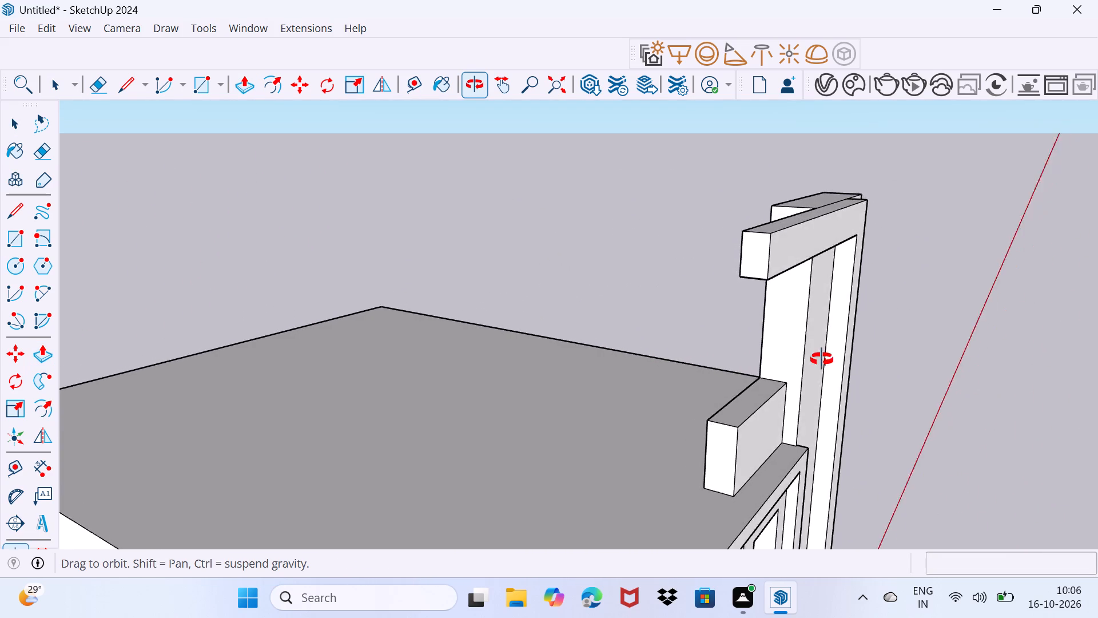
pyautogui.moveTo(822, 359); pyautogui.dragTo(881, 351, button='middle')
pyautogui.moveTo(711, 383); pyautogui.dragTo(842, 372, button='middle')
pyautogui.click(717, 342)
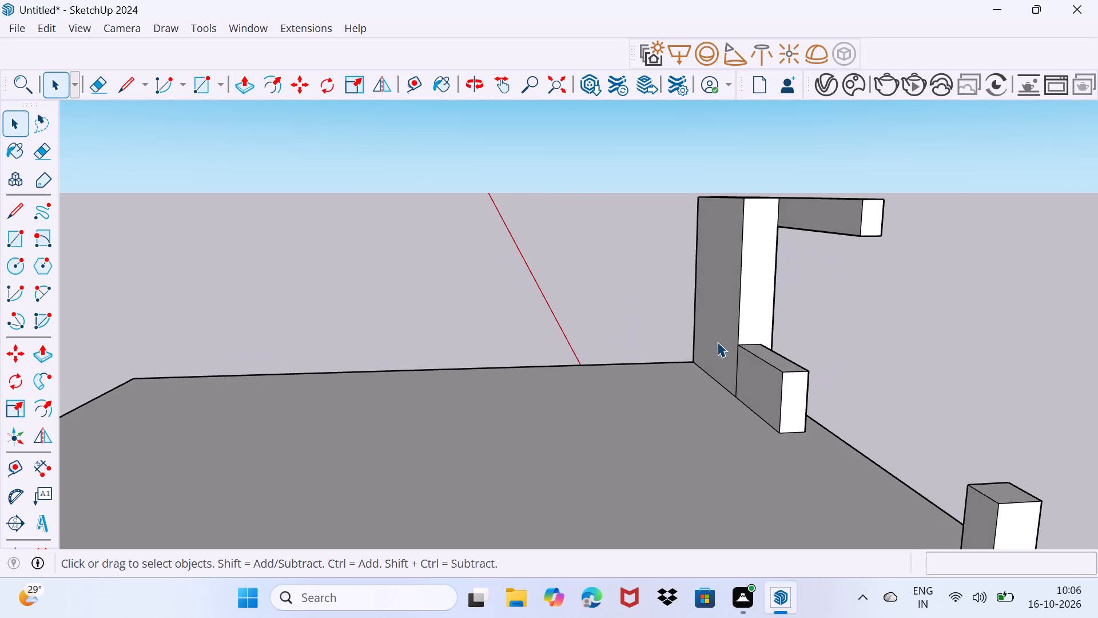
pyautogui.press('p')
pyautogui.click(717, 342)
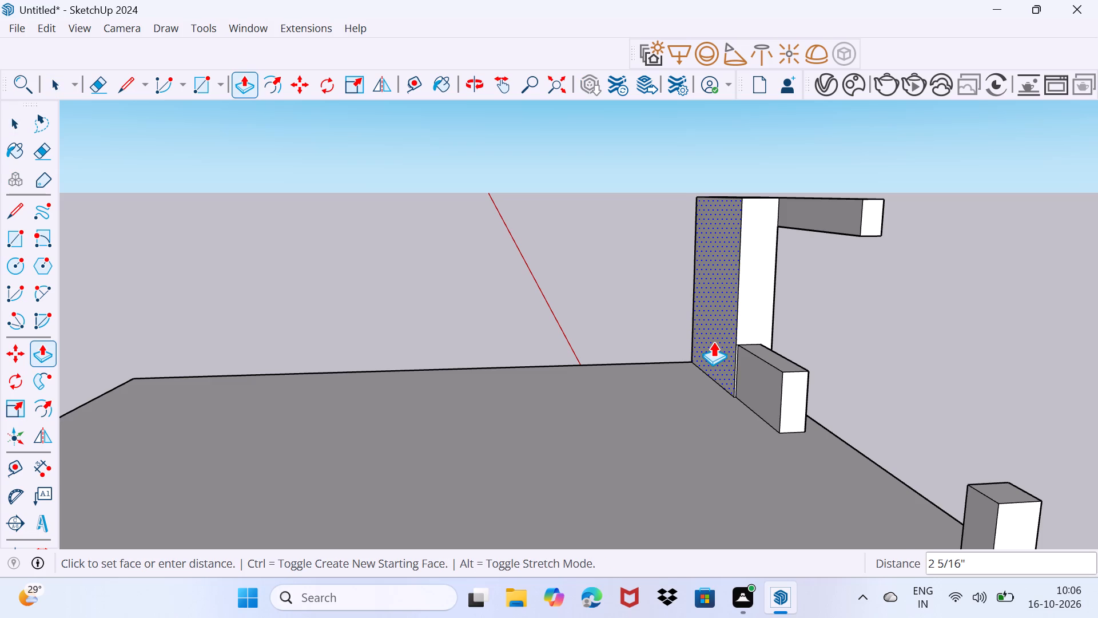
pyautogui.click(710, 343)
pyautogui.press('space')
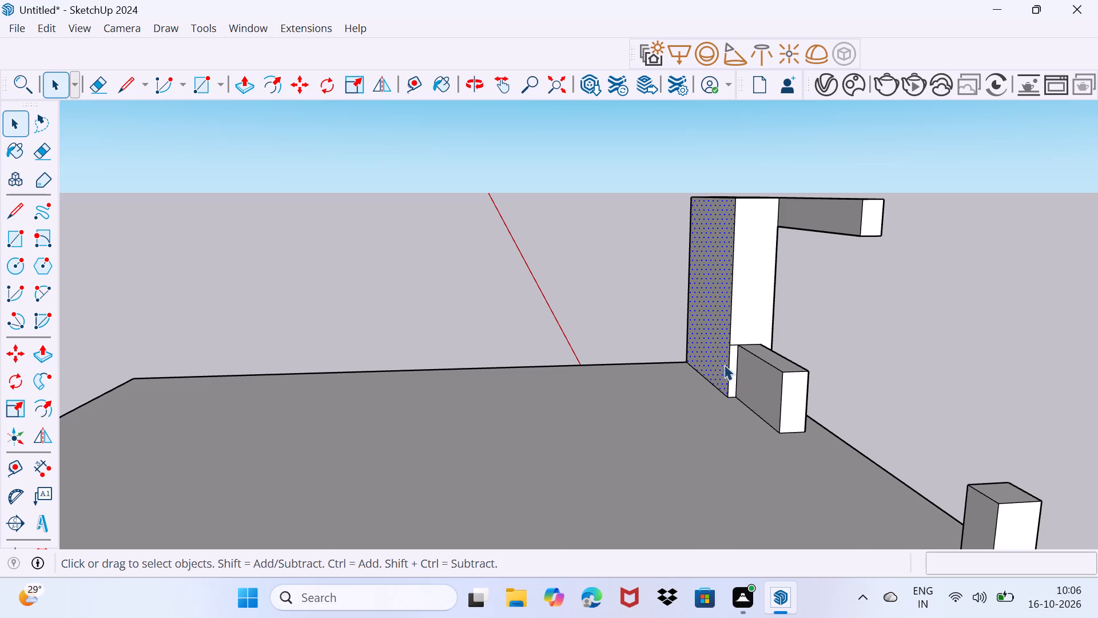
# Draw a vertical line about 10' 8 1/8" long from the roof block's rear top corner to the raised wall's top edge.
pyautogui.scroll(2, 718, 363)
pyautogui.moveTo(697, 391); pyautogui.dragTo(703, 359)
pyautogui.scroll(2, 739, 354)
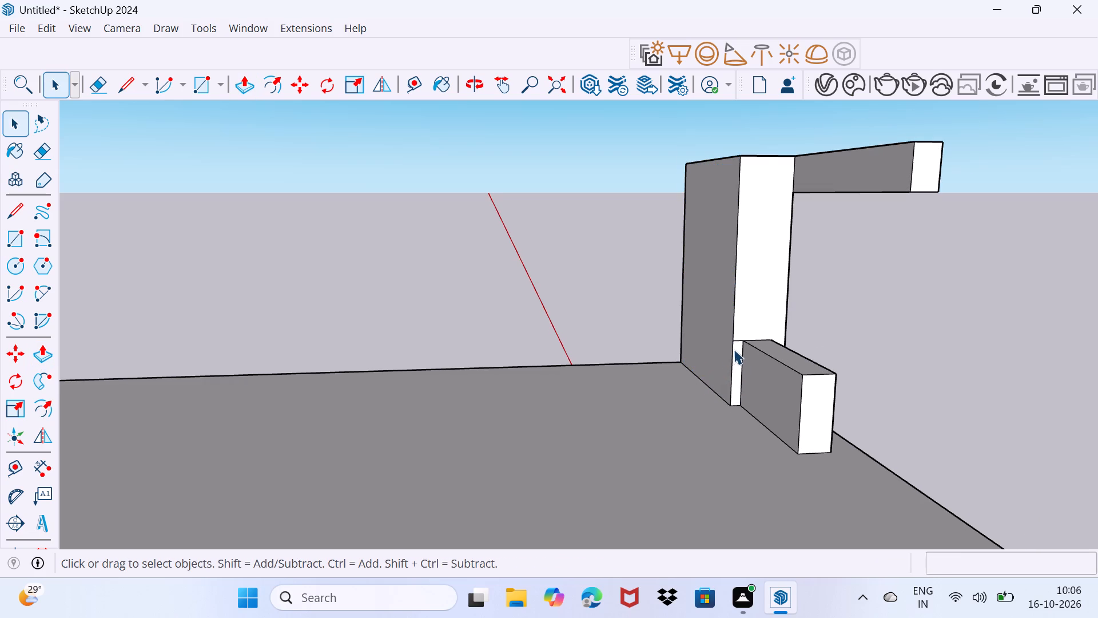
pyautogui.scroll(3, 734, 349)
pyautogui.moveTo(739, 329); pyautogui.dragTo(707, 484, button='middle')
pyautogui.press('l')
pyautogui.moveTo(714, 497); pyautogui.dragTo(718, 488)
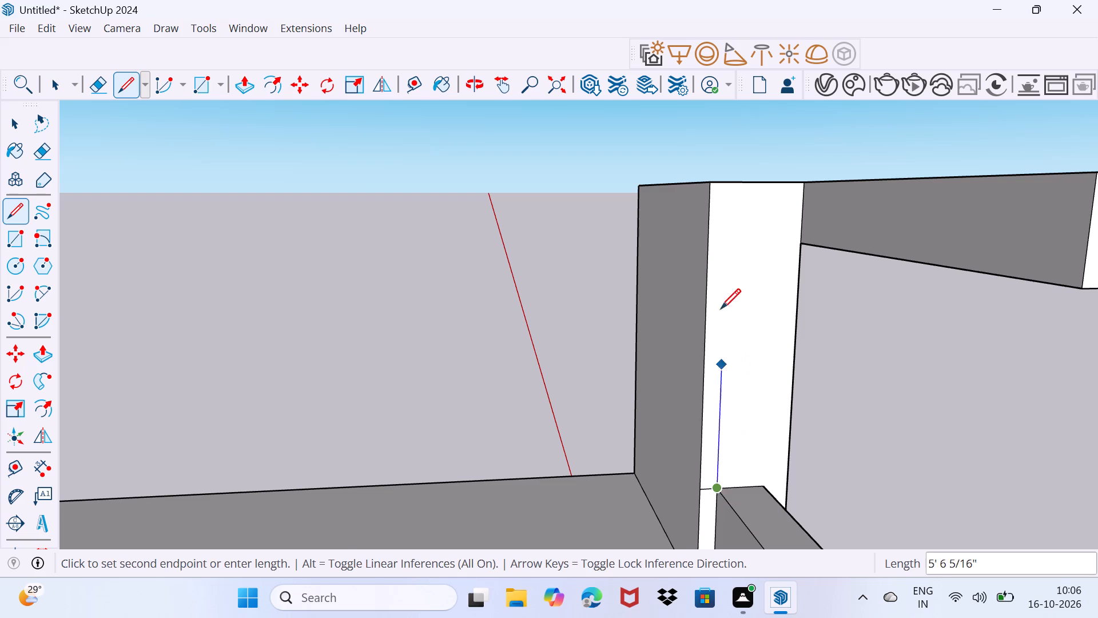
pyautogui.click(729, 183)
pyautogui.press('space')
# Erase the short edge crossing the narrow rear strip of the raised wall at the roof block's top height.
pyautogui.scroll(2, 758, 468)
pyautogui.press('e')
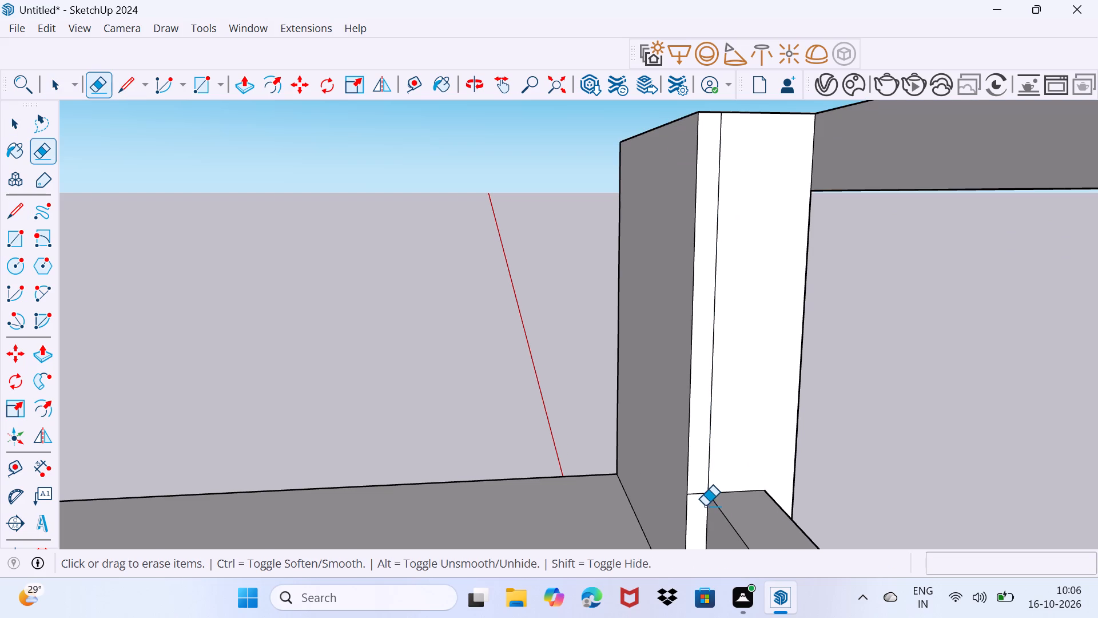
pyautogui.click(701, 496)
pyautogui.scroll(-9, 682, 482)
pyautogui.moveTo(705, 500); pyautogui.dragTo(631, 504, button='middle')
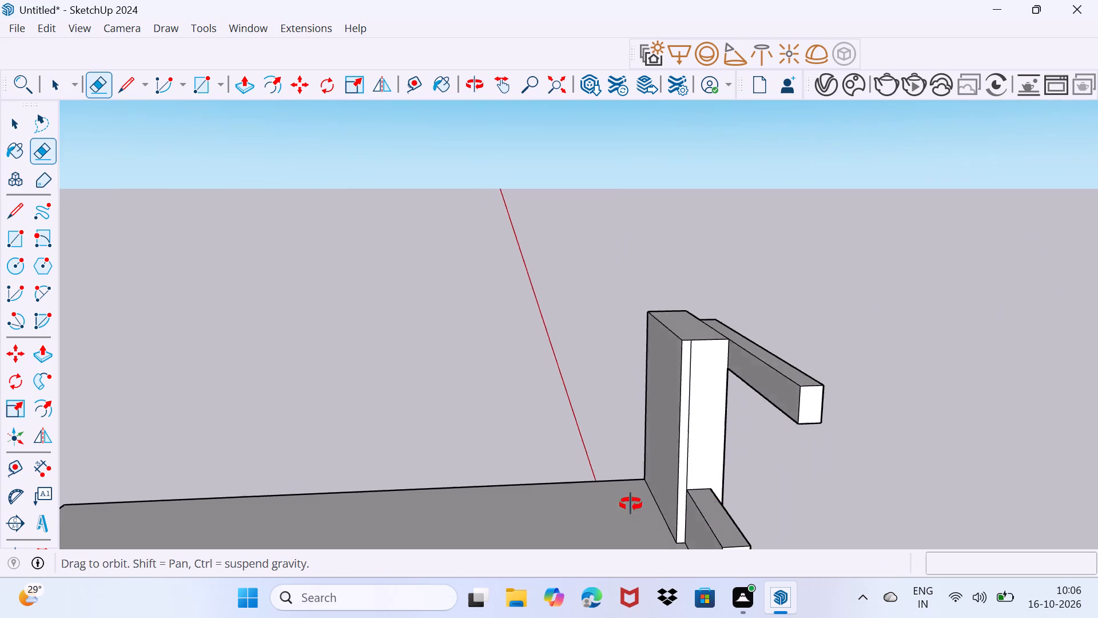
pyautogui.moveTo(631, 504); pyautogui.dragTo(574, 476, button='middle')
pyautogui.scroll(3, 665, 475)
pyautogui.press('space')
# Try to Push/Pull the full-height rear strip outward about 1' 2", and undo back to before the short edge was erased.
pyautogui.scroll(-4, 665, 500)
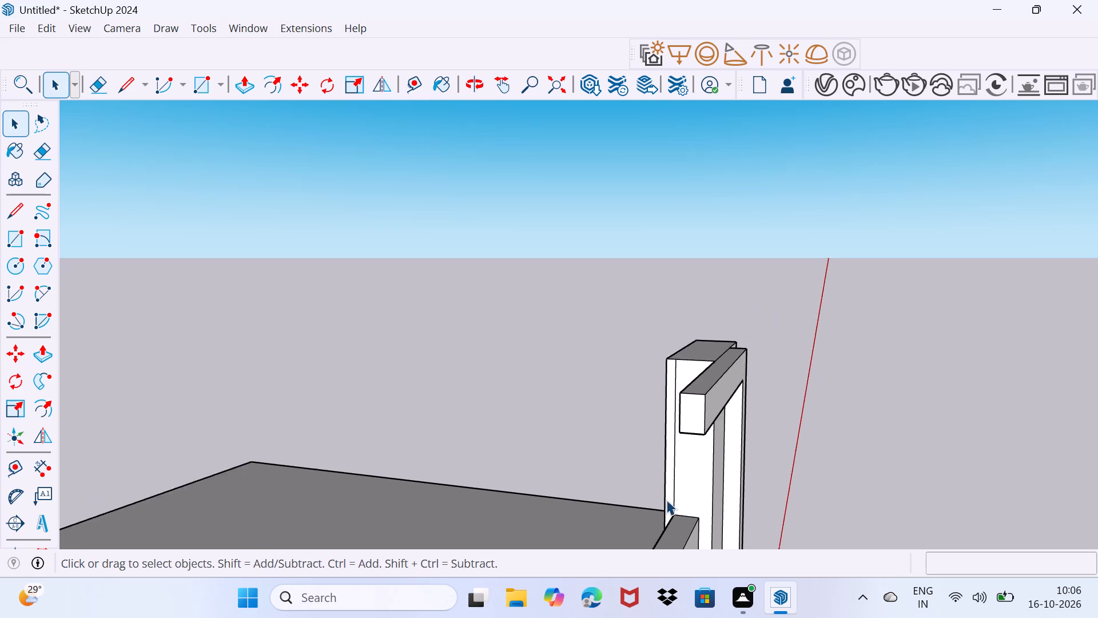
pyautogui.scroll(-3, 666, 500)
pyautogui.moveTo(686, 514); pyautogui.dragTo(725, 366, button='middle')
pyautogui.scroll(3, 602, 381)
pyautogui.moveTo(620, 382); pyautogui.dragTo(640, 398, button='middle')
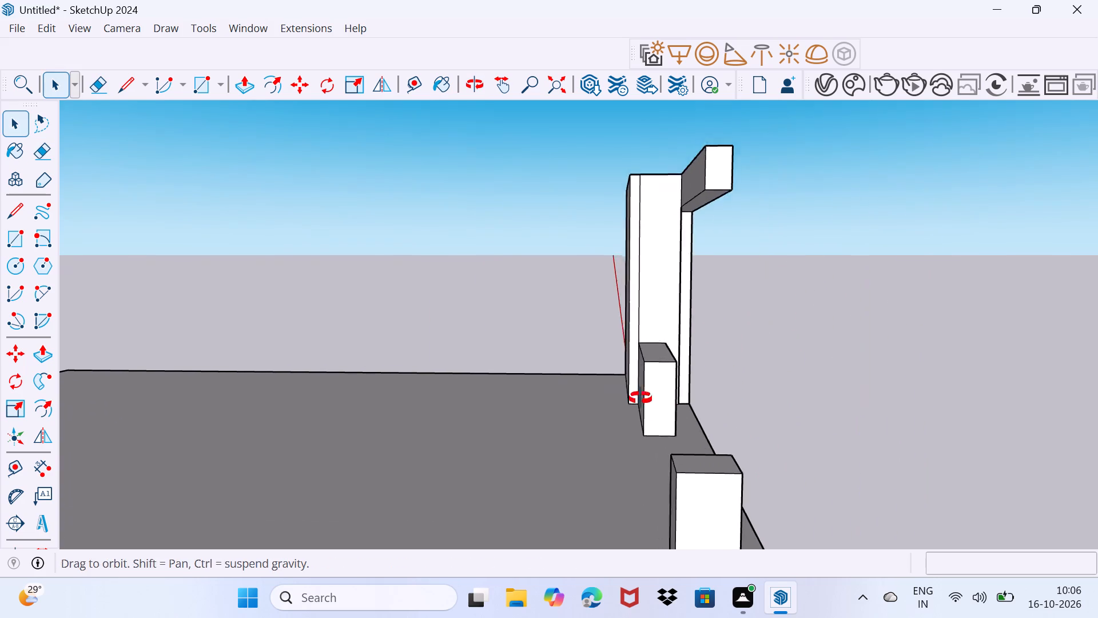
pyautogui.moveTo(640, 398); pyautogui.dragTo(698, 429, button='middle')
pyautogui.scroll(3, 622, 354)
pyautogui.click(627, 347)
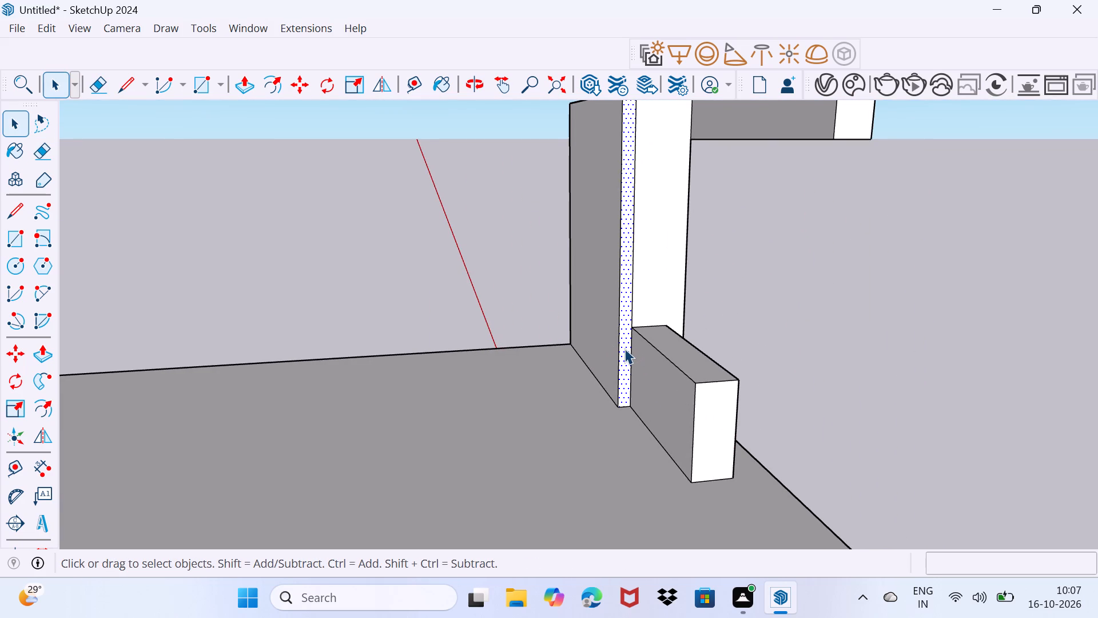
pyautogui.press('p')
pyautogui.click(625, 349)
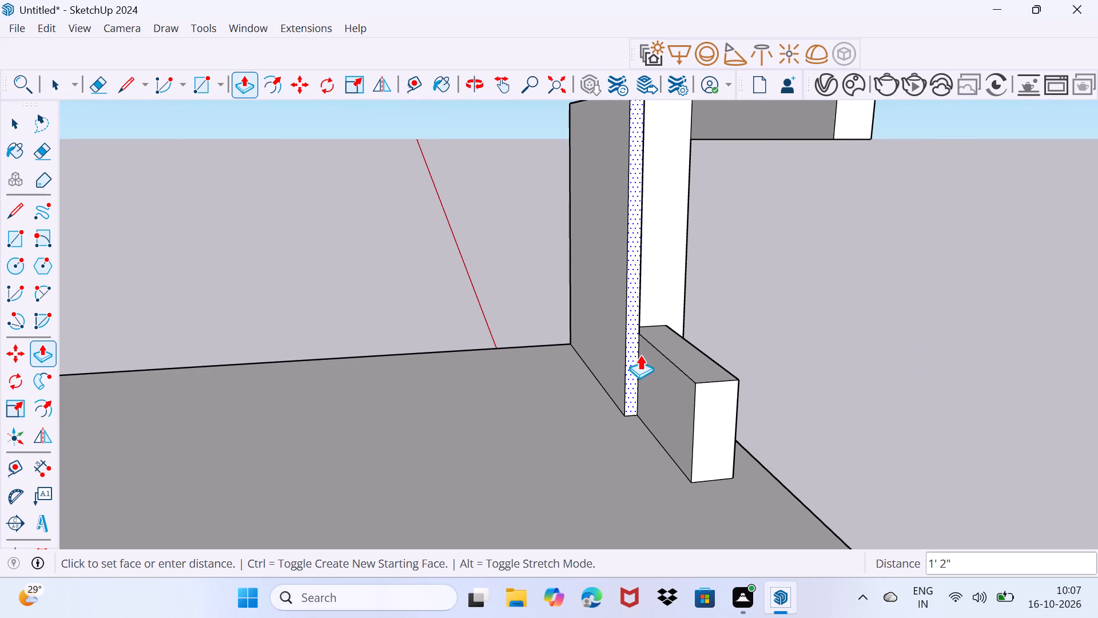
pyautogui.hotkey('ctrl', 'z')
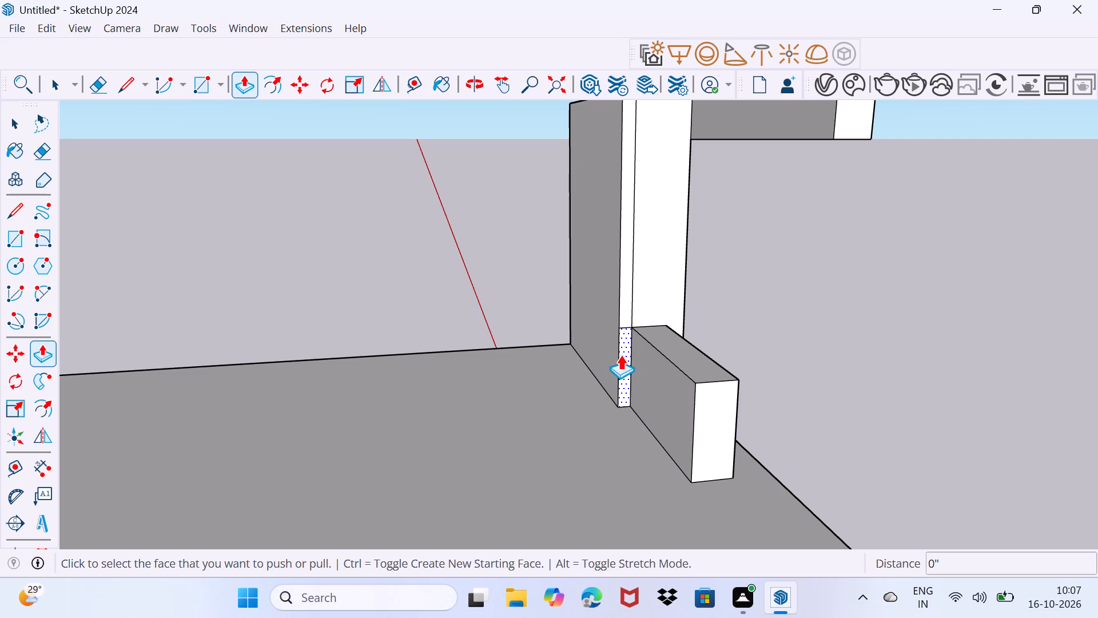
# Push/Pull the lower part of the rear strip about 1' 11 7/8" along the back of the roof block.
pyautogui.click(620, 355)
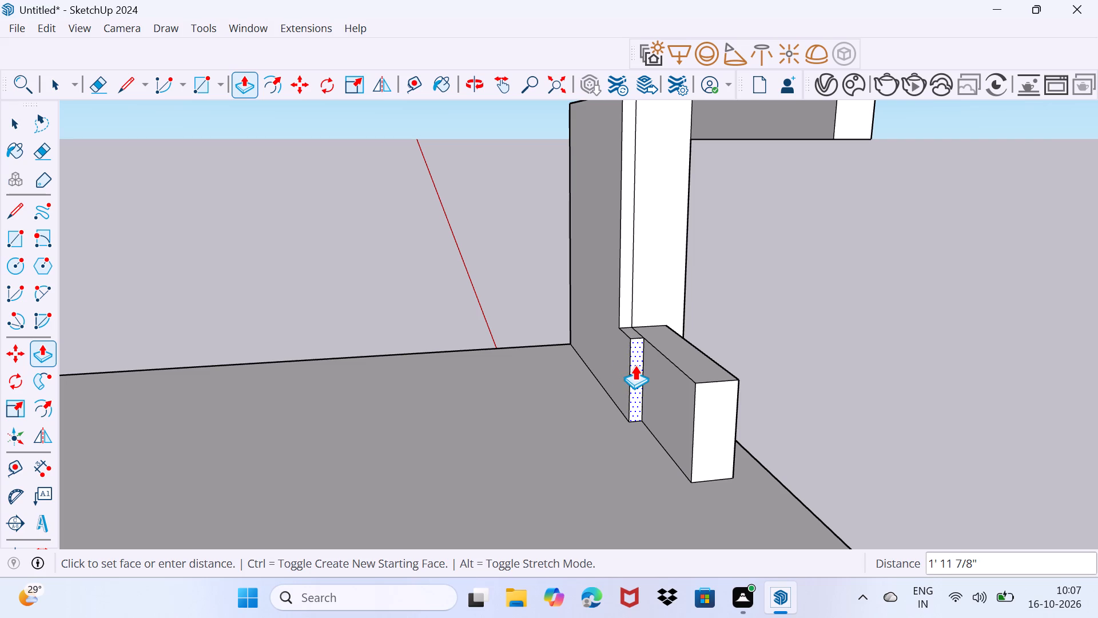
pyautogui.click(635, 365)
pyautogui.press('space')
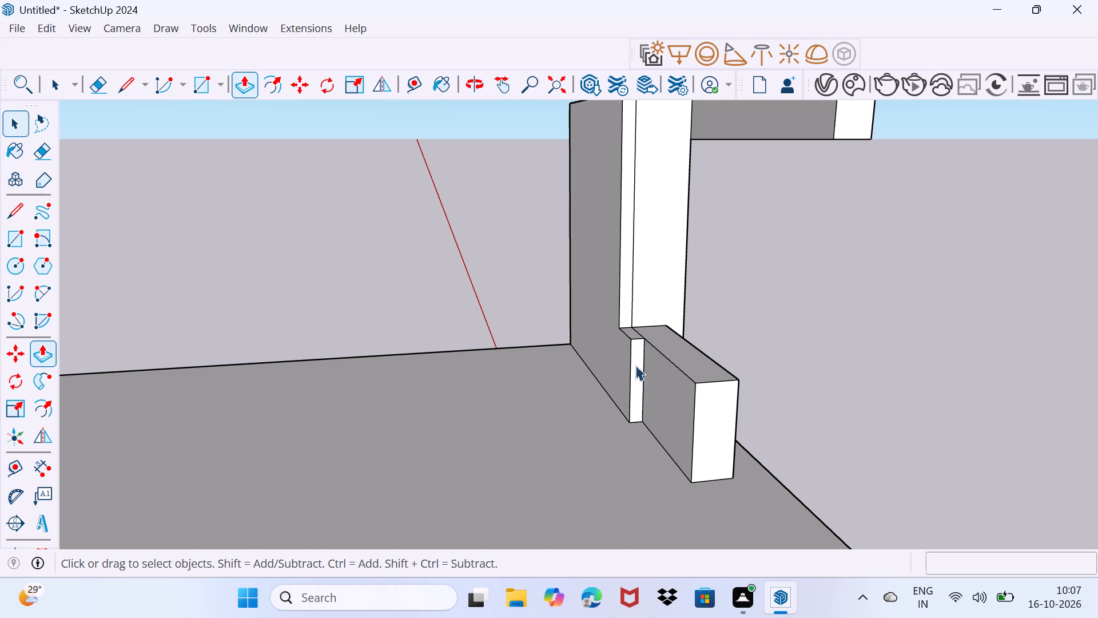
# Push/Pull the upper part of the raised wall's rear strip outward, flush with the lower part's face.
pyautogui.click(627, 268)
pyautogui.press('p')
pyautogui.click(627, 268)
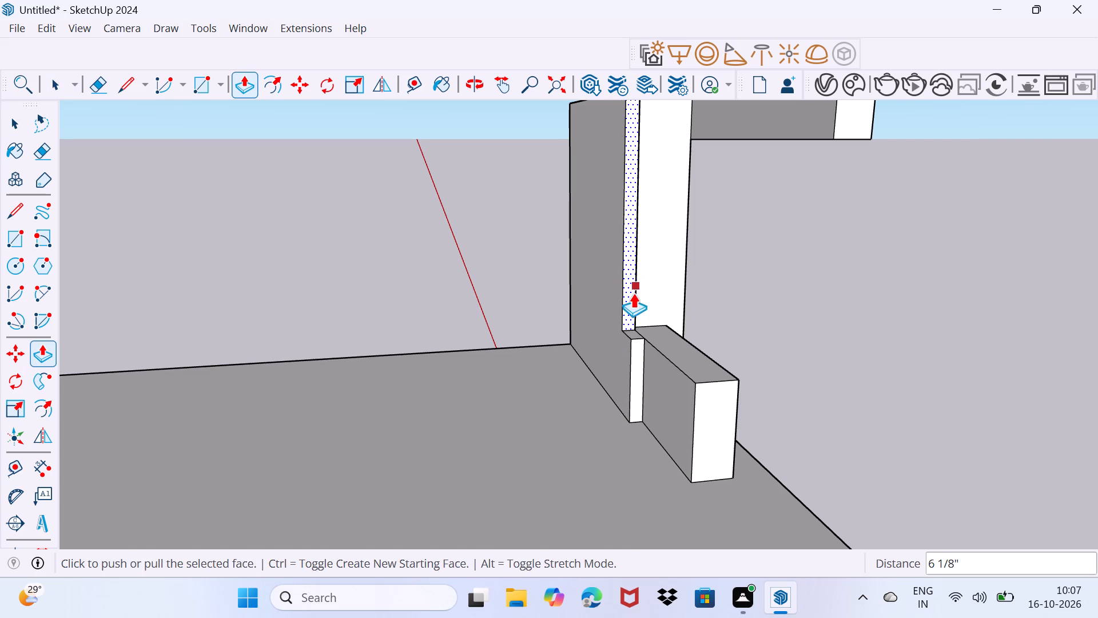
pyautogui.moveTo(631, 295); pyautogui.dragTo(631, 366)
pyautogui.click(631, 366)
pyautogui.press('space')
pyautogui.moveTo(631, 366); pyautogui.dragTo(639, 340)
# Erase the short seam edge between the lower and upper parts of the raised wall's rear strip, beside the roof block.
pyautogui.moveTo(639, 328); pyautogui.dragTo(490, 356, button='middle')
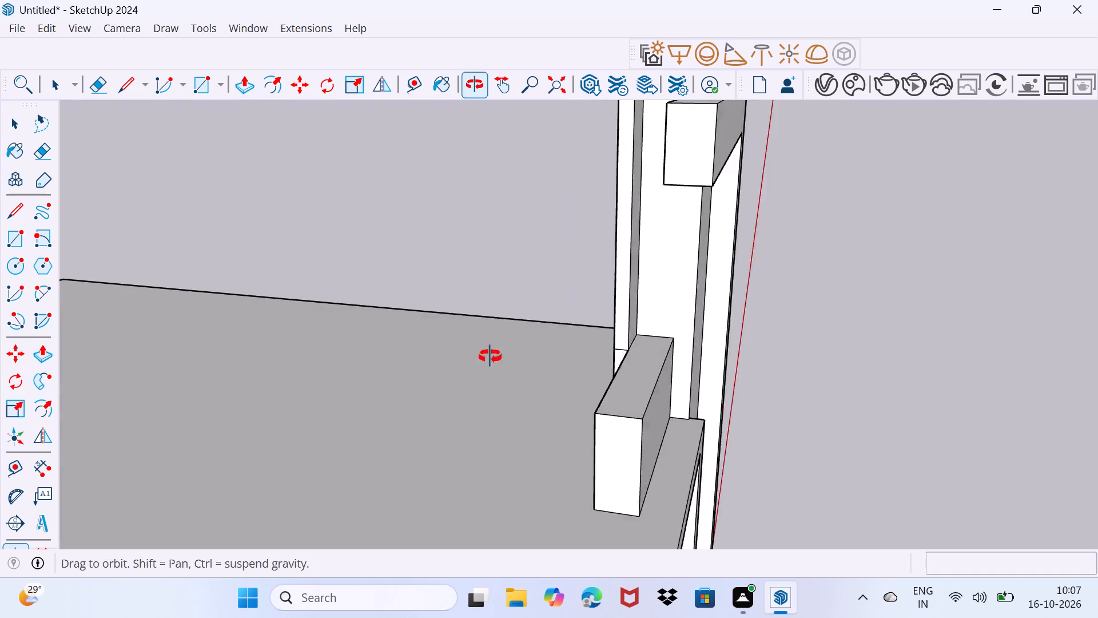
pyautogui.moveTo(490, 356); pyautogui.dragTo(364, 355, button='middle')
pyautogui.scroll(5, 582, 356)
pyautogui.moveTo(583, 366); pyautogui.dragTo(665, 359, button='middle')
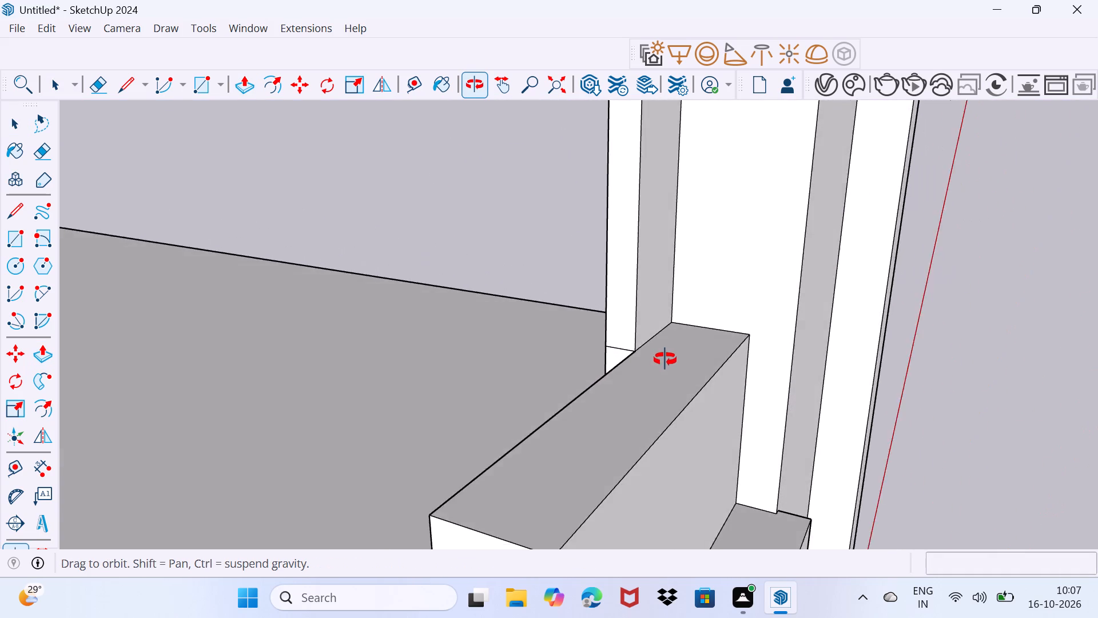
pyautogui.moveTo(665, 359); pyautogui.dragTo(701, 346, button='middle')
pyautogui.scroll(4, 610, 340)
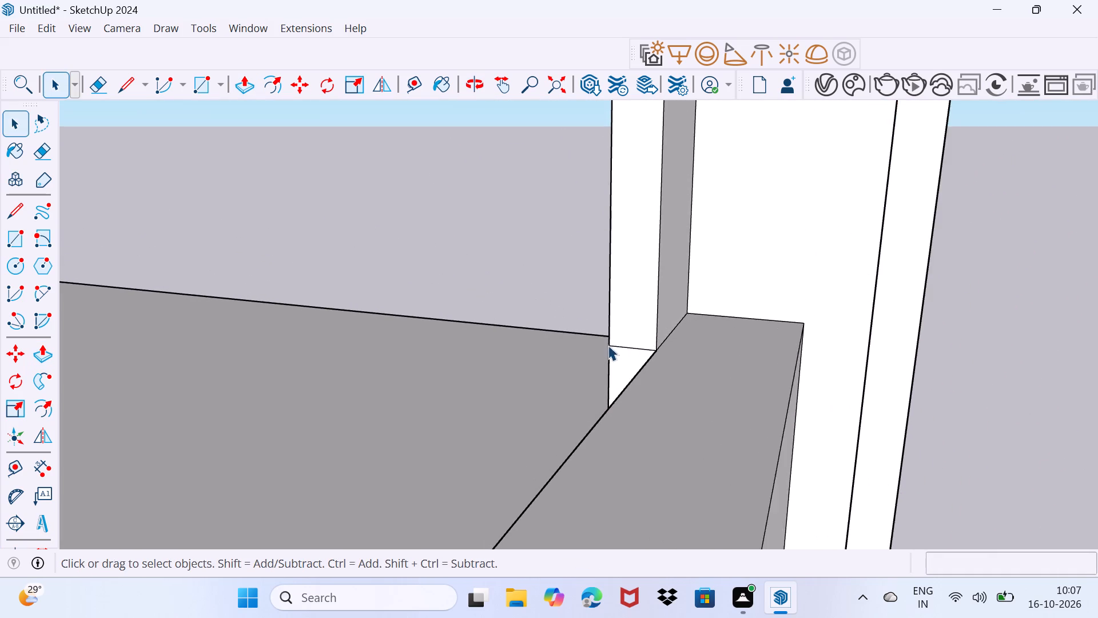
pyautogui.moveTo(614, 347); pyautogui.dragTo(647, 352, button='middle')
pyautogui.press('e')
pyautogui.moveTo(630, 345); pyautogui.dragTo(630, 356)
pyautogui.scroll(-5, 627, 353)
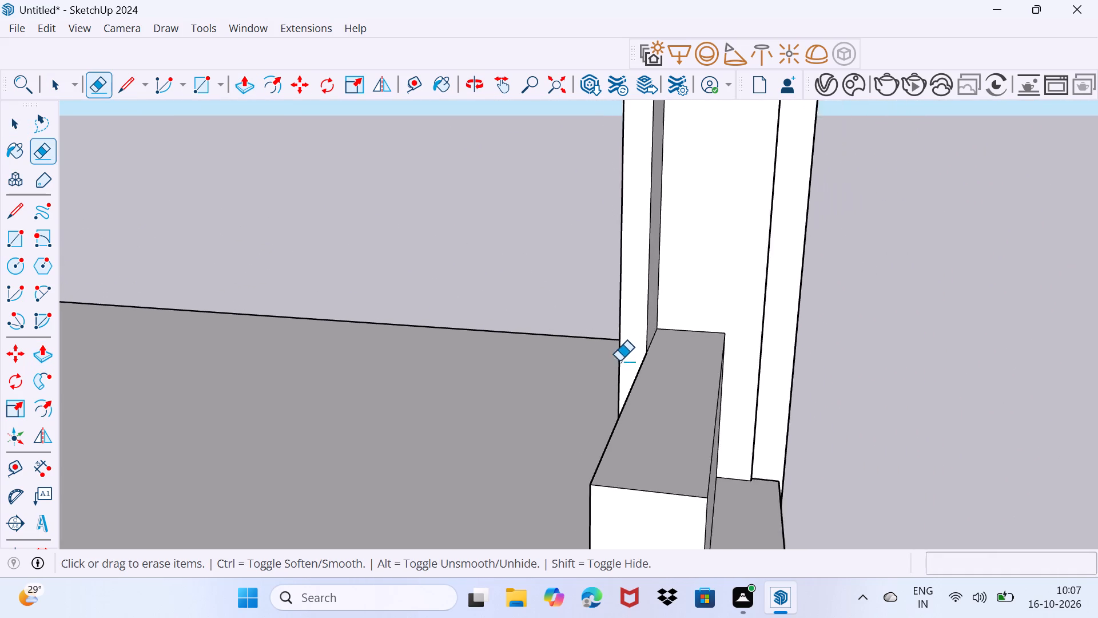
pyautogui.scroll(-15, 619, 361)
# Examine the raised wall, roof block and overhanging top beam from several angles.
pyautogui.moveTo(658, 383); pyautogui.dragTo(443, 344, button='middle')
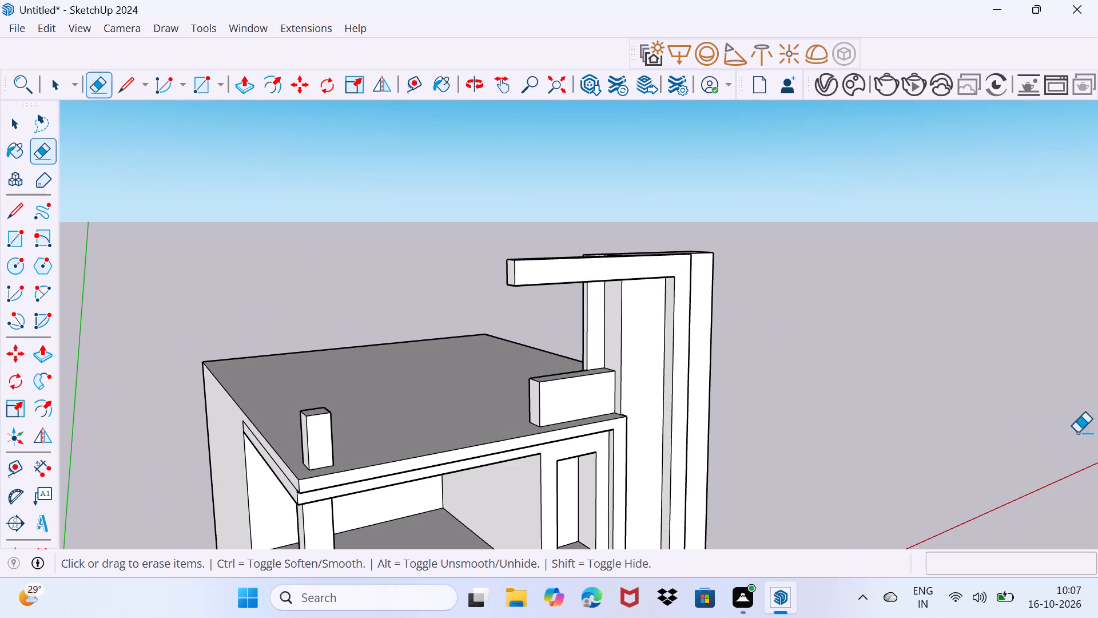
pyautogui.scroll(3, 610, 426)
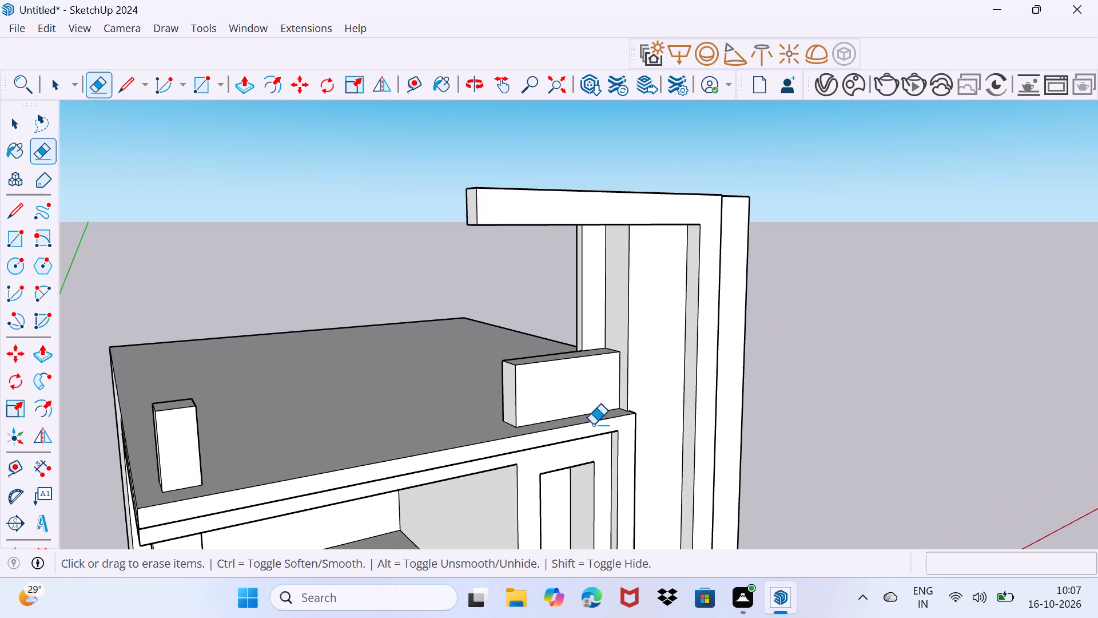
pyautogui.moveTo(590, 432); pyautogui.dragTo(690, 431, button='middle')
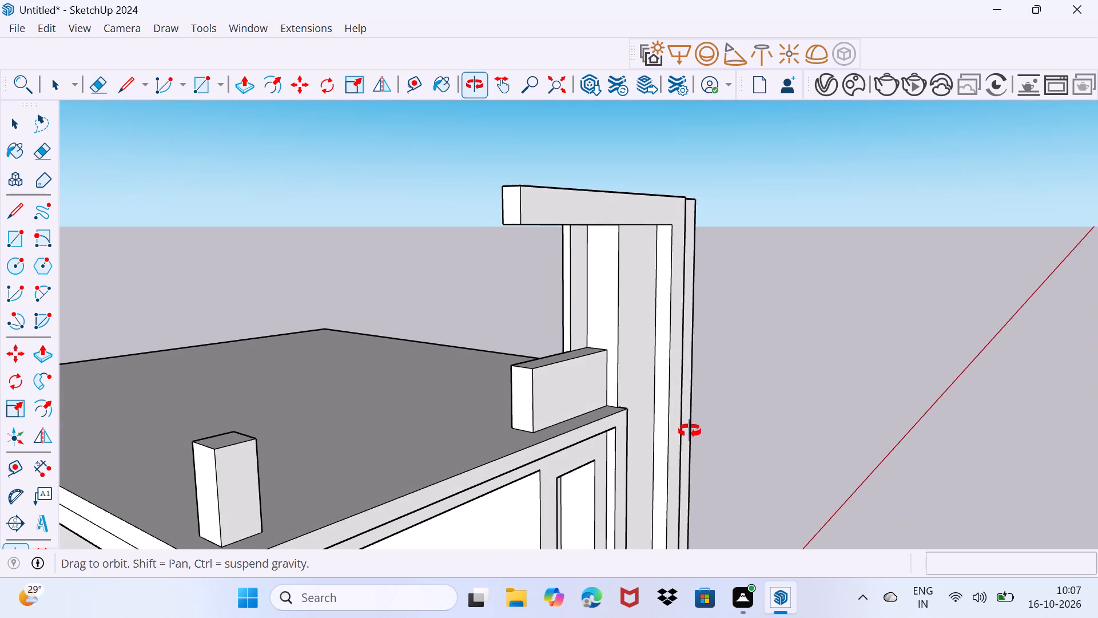
pyautogui.moveTo(690, 431); pyautogui.dragTo(689, 472, button='middle')
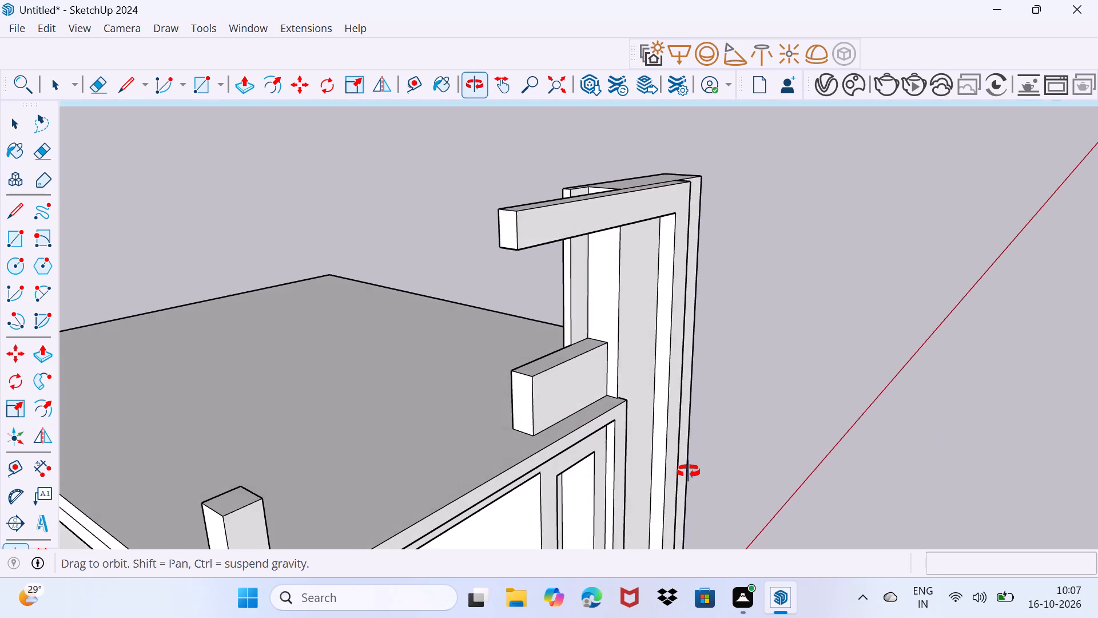
pyautogui.moveTo(689, 472); pyautogui.dragTo(602, 453, button='middle')
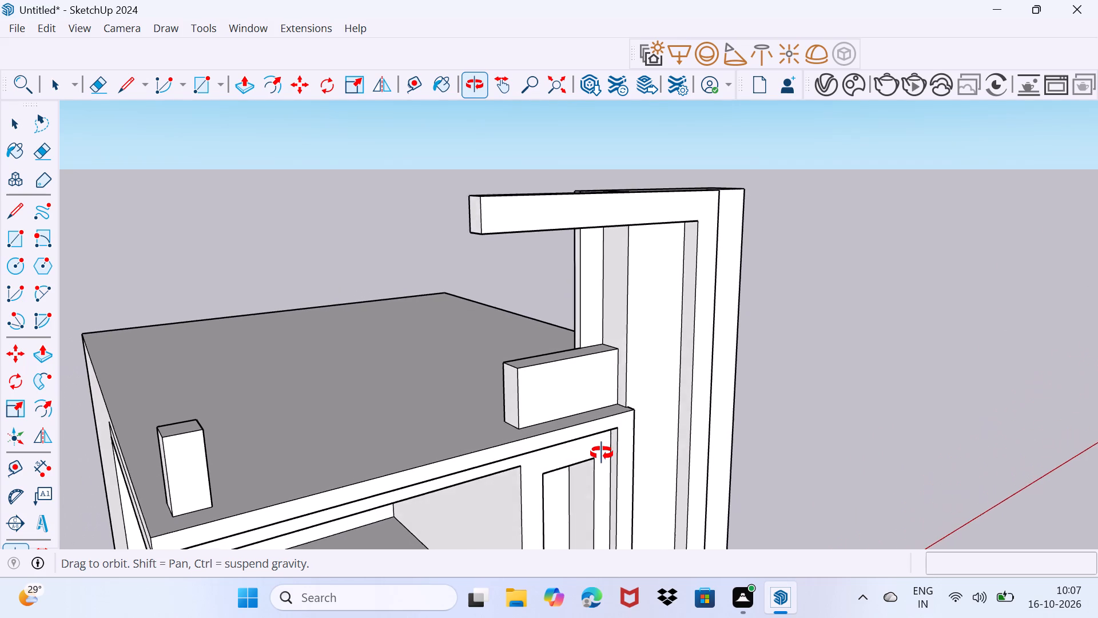
pyautogui.moveTo(602, 453); pyautogui.dragTo(602, 449, button='middle')
pyautogui.moveTo(639, 439); pyautogui.dragTo(611, 457, button='middle')
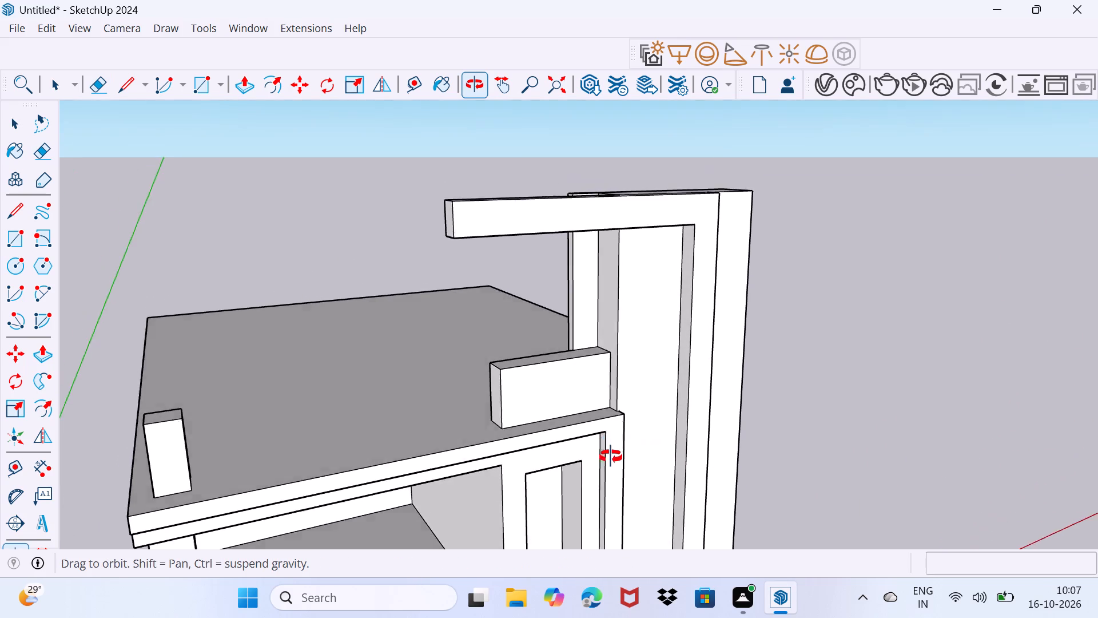
pyautogui.moveTo(611, 457); pyautogui.dragTo(658, 497, button='middle')
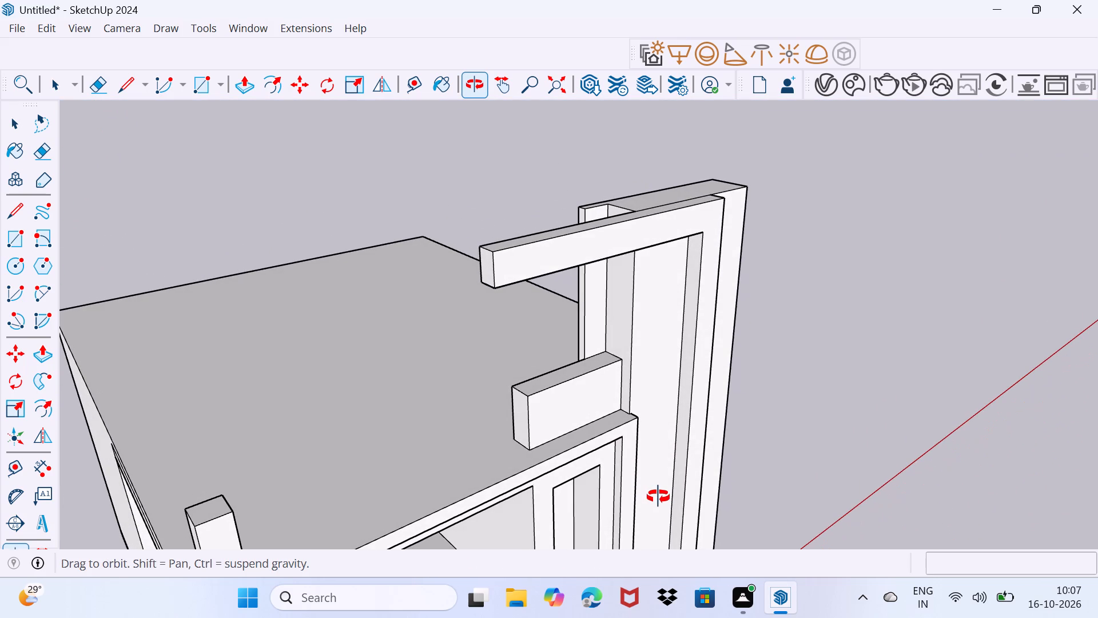
pyautogui.moveTo(658, 497); pyautogui.dragTo(746, 489, button='middle')
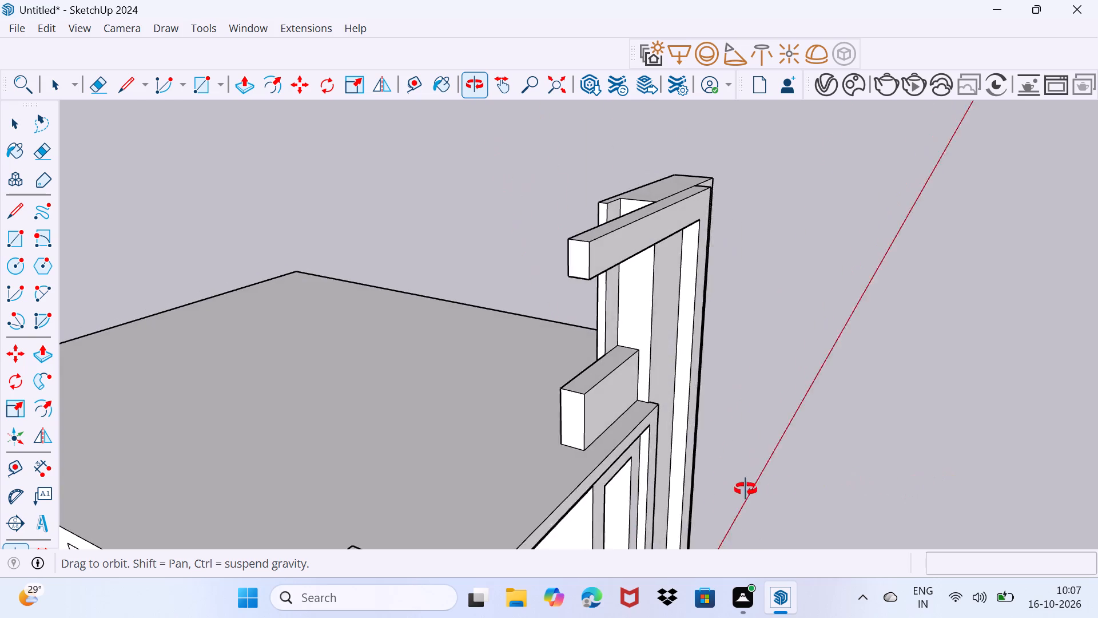
pyautogui.moveTo(746, 489); pyautogui.dragTo(655, 443, button='middle')
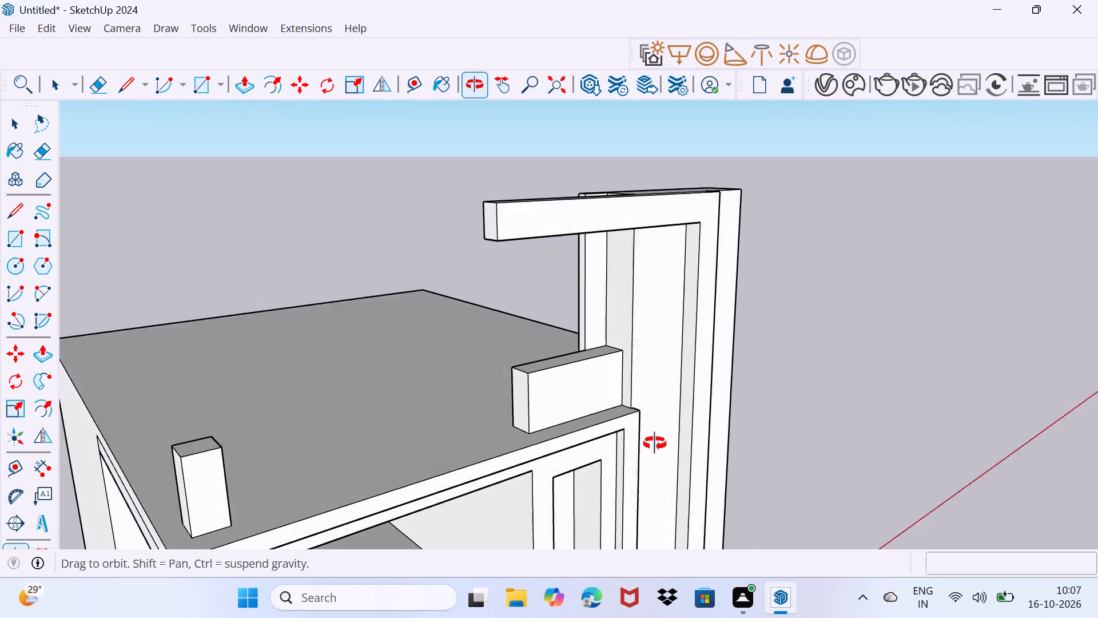
pyautogui.moveTo(655, 443); pyautogui.dragTo(654, 442, button='middle')
# Push/Pull the narrow wall strip above the roof block outward, flush with the block's front face.
pyautogui.scroll(2, 635, 369)
pyautogui.press('space')
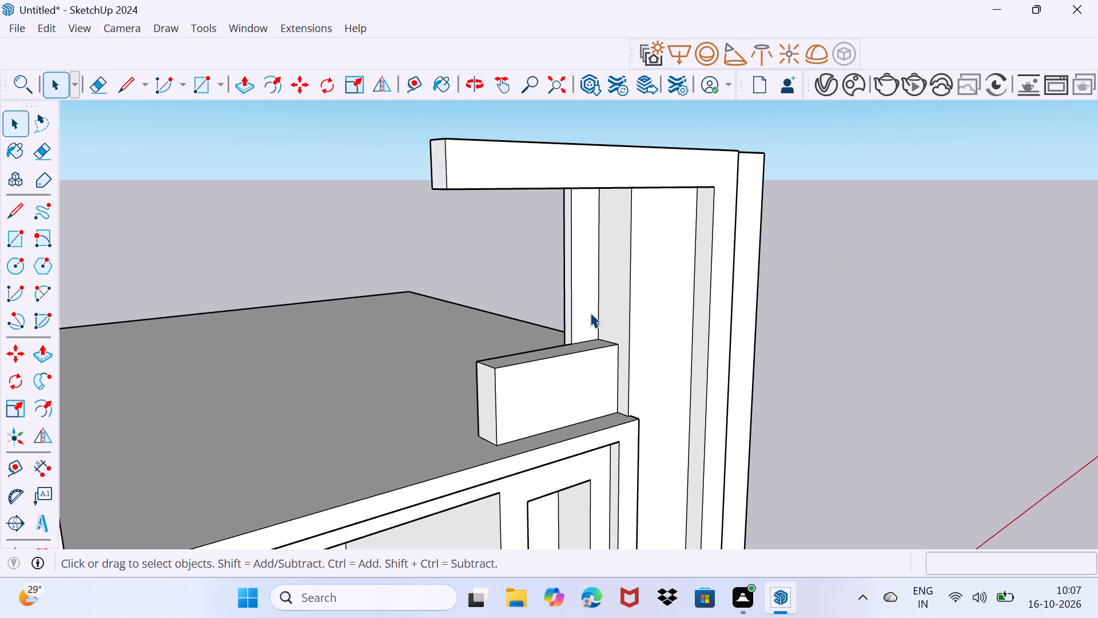
pyautogui.click(588, 309)
pyautogui.press('p')
pyautogui.moveTo(587, 309); pyautogui.dragTo(593, 312)
pyautogui.moveTo(600, 317); pyautogui.dragTo(612, 321)
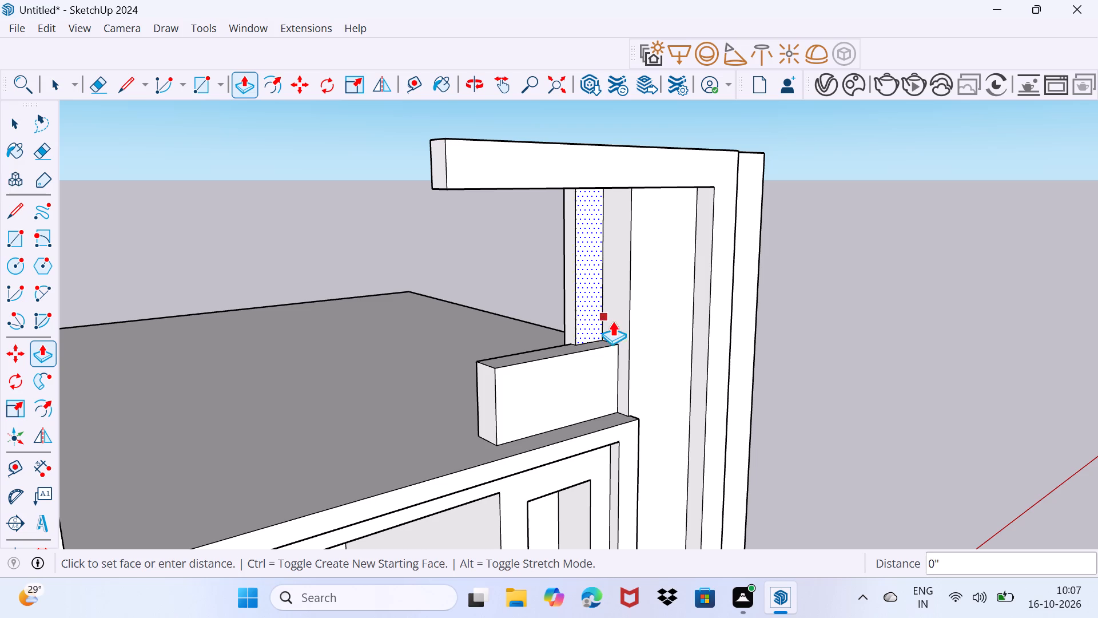
pyautogui.moveTo(612, 321); pyautogui.dragTo(635, 318)
pyautogui.click(635, 318)
pyautogui.press('space')
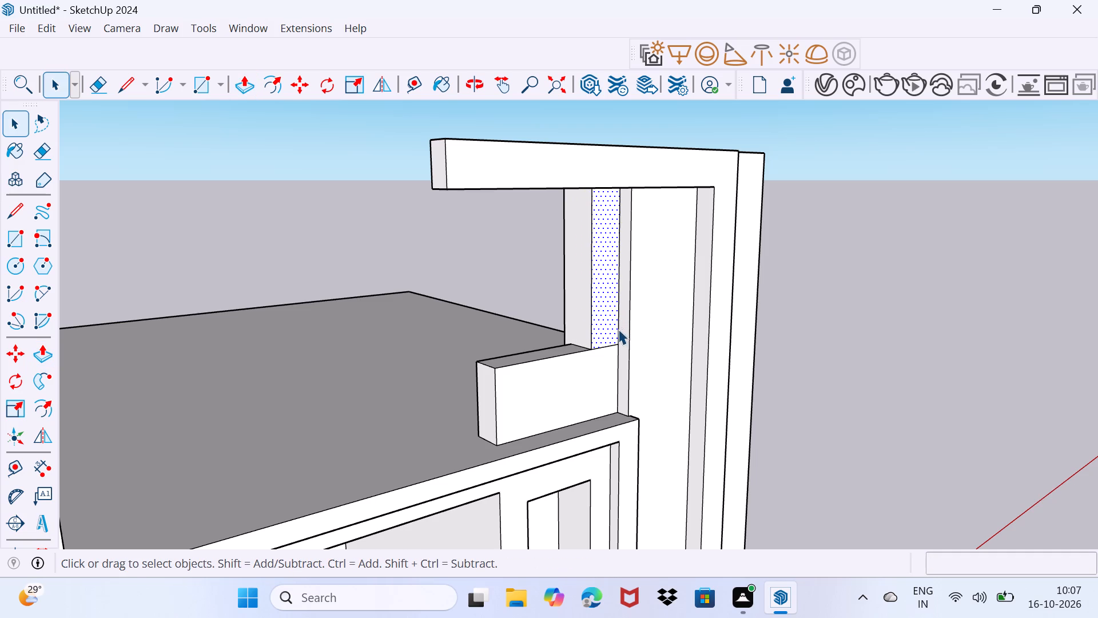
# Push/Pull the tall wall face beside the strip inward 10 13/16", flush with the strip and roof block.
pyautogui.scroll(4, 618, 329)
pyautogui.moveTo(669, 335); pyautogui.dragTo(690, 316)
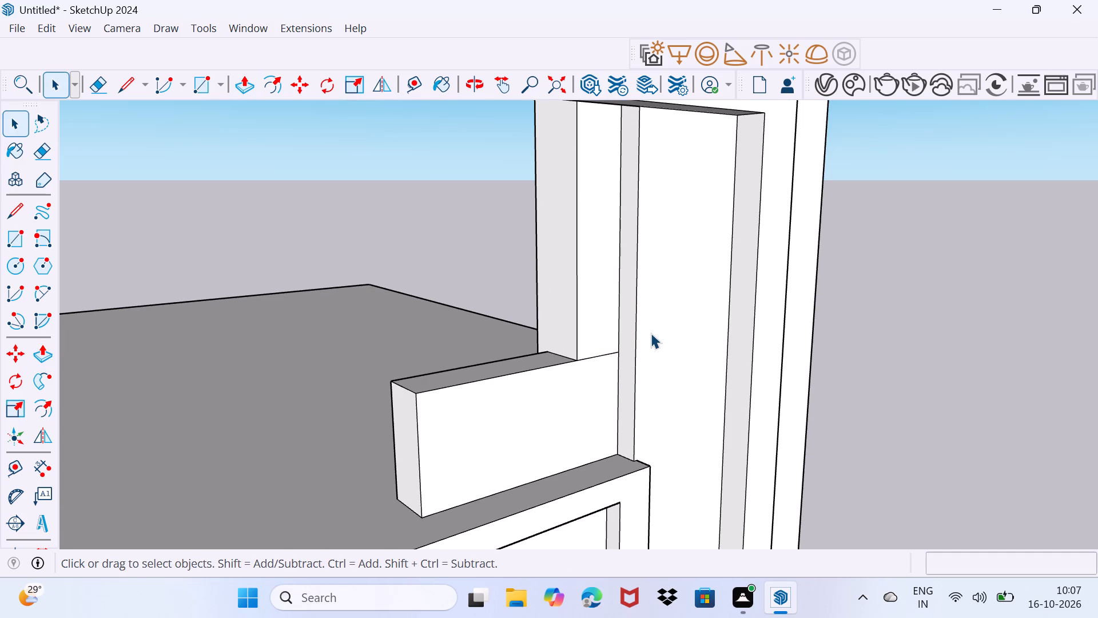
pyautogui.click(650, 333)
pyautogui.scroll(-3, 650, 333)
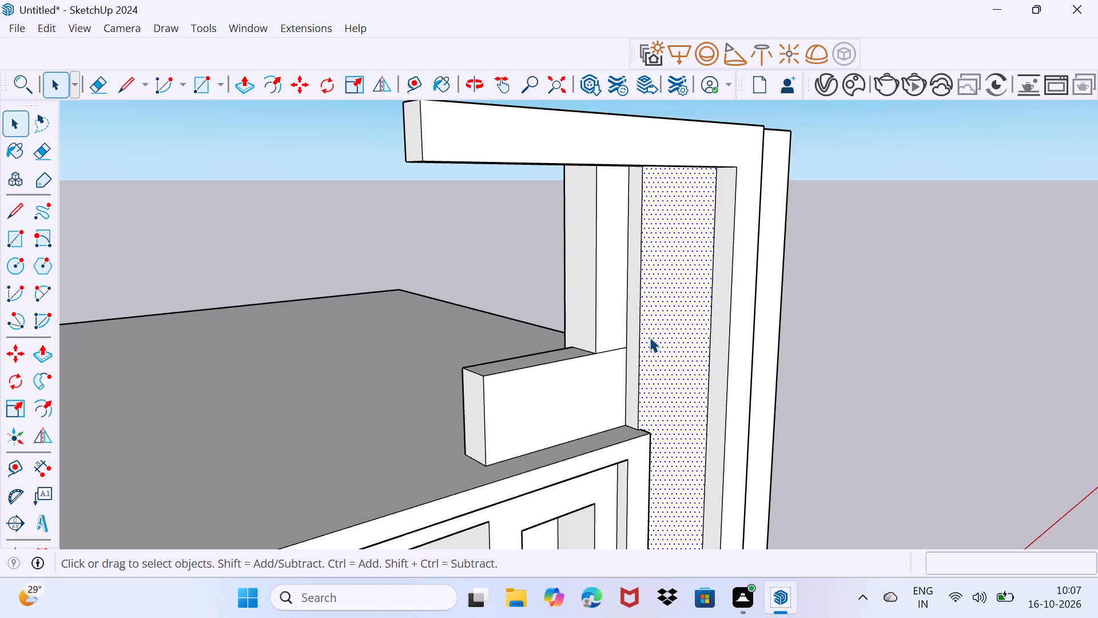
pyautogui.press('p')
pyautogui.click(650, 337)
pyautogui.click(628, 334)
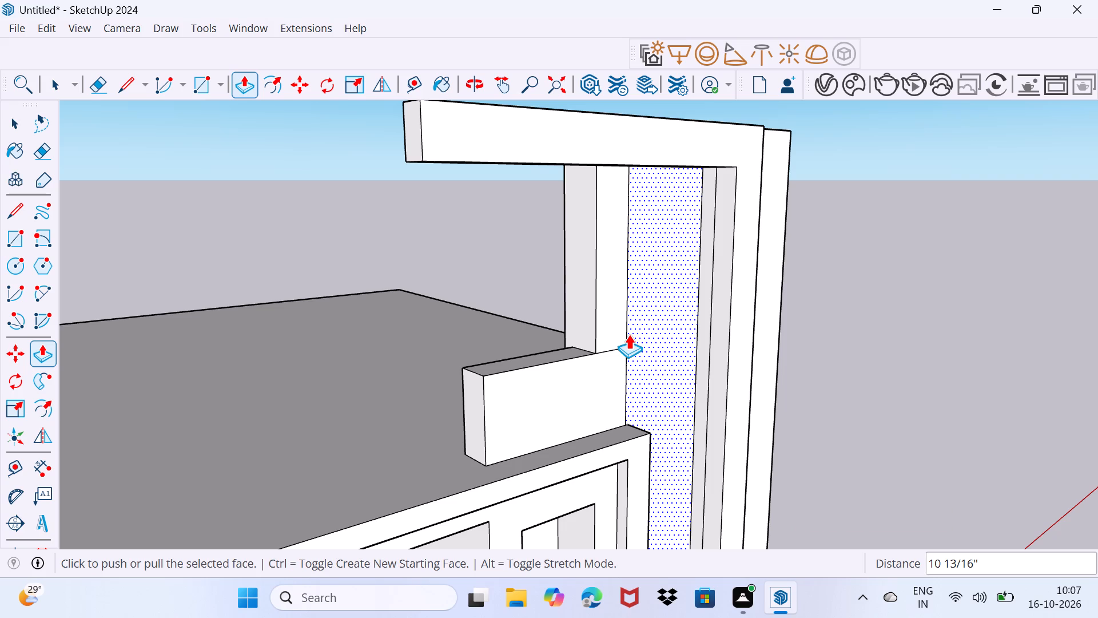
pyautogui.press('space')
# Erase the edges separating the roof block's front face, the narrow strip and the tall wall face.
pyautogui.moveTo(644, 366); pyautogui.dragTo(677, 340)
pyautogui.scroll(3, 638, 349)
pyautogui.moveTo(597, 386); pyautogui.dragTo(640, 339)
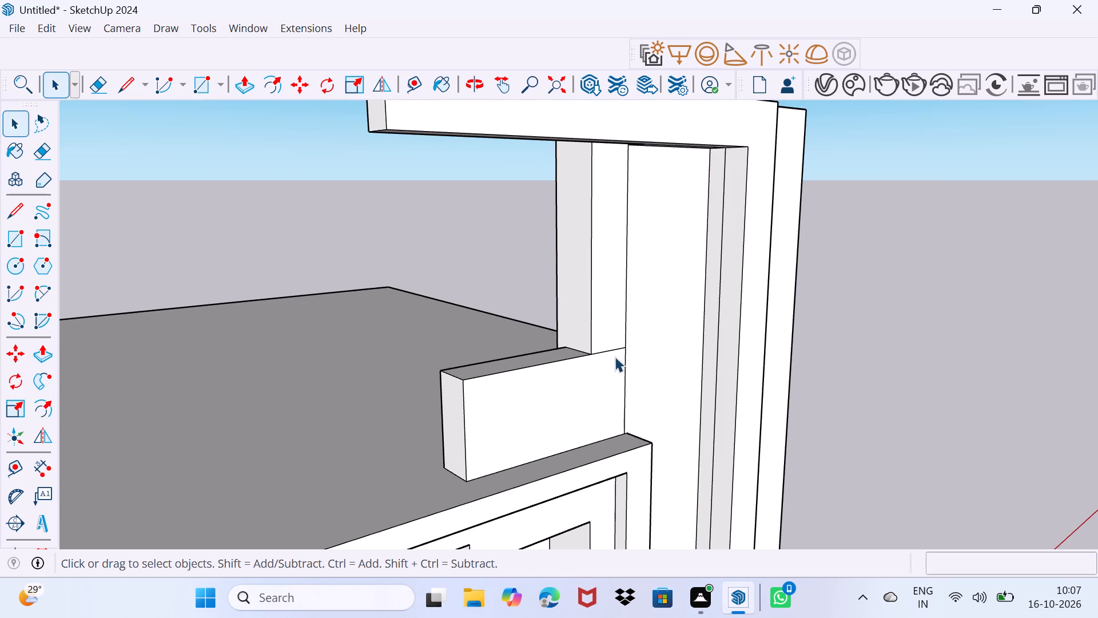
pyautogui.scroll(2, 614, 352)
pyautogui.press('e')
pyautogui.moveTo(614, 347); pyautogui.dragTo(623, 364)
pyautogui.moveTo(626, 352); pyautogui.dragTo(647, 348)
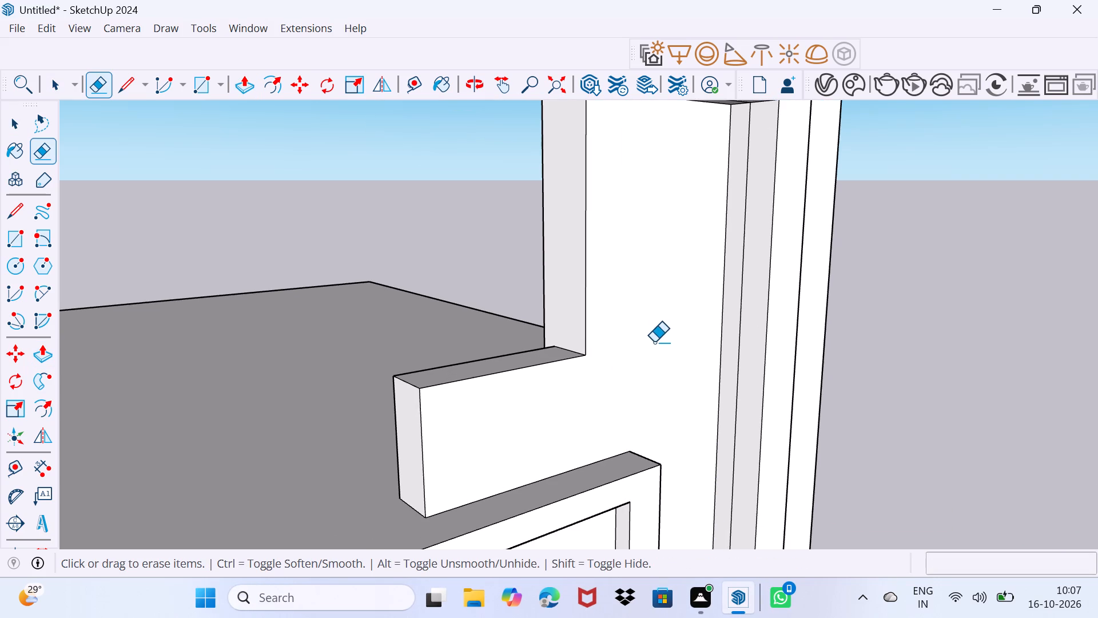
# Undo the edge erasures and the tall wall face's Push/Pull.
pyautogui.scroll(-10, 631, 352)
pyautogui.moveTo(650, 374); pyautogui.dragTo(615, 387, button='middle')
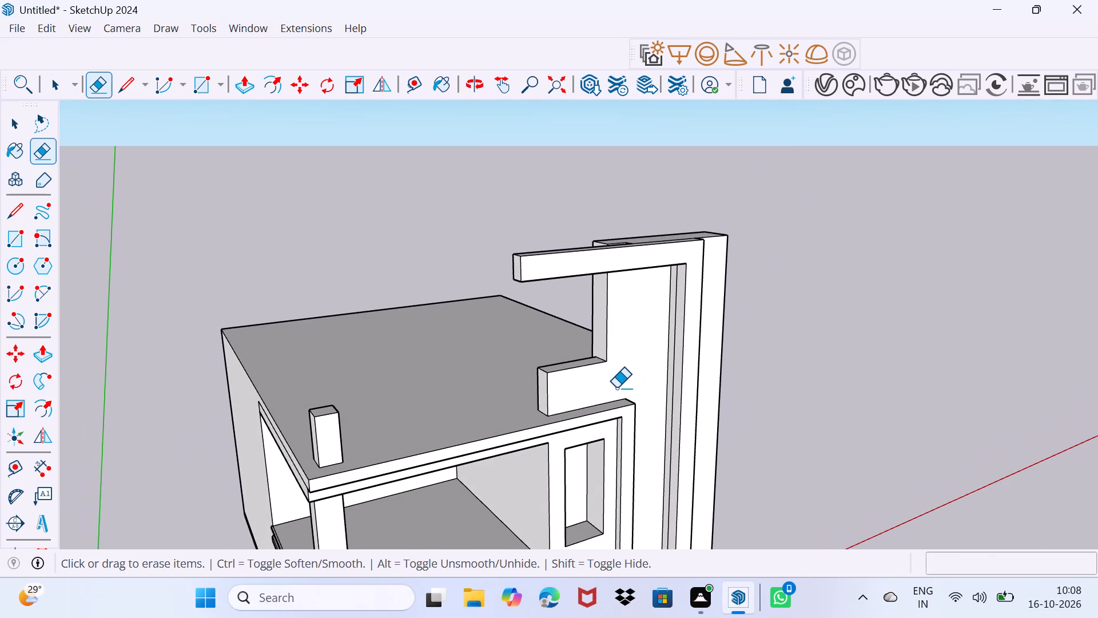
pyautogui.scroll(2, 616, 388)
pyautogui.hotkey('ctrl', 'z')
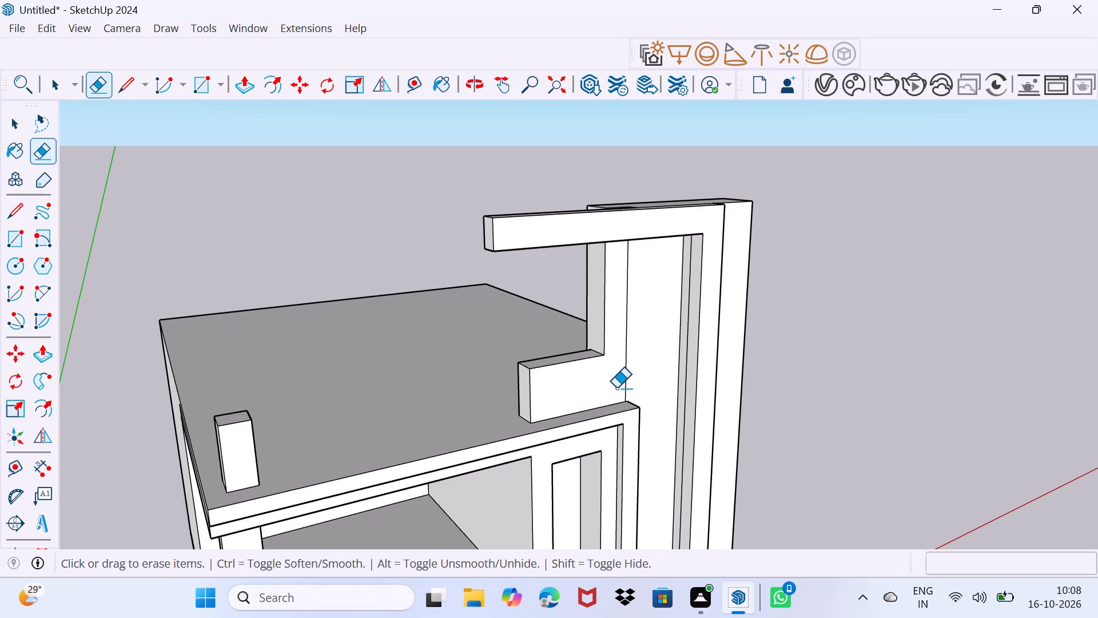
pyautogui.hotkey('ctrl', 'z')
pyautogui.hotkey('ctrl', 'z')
# Push/Pull the tall wall face inward 10 13/16", flush with the narrow strip and the roof block's front face.
pyautogui.moveTo(632, 393); pyautogui.dragTo(599, 410, button='middle')
pyautogui.scroll(3, 647, 402)
pyautogui.press('space')
pyautogui.click(636, 398)
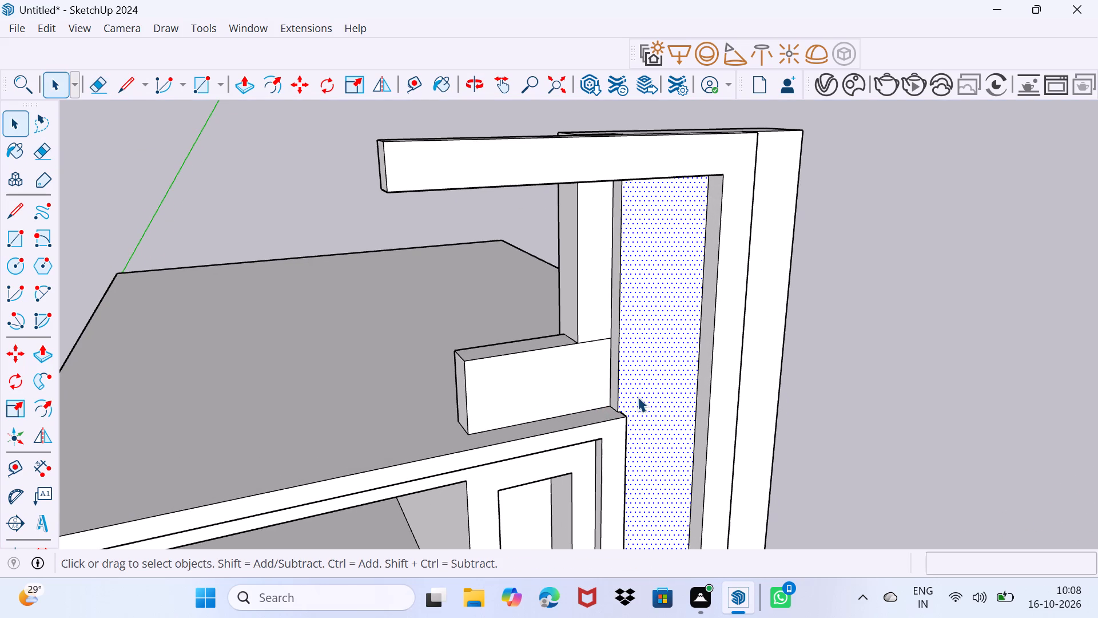
pyautogui.press('p')
pyautogui.click(636, 397)
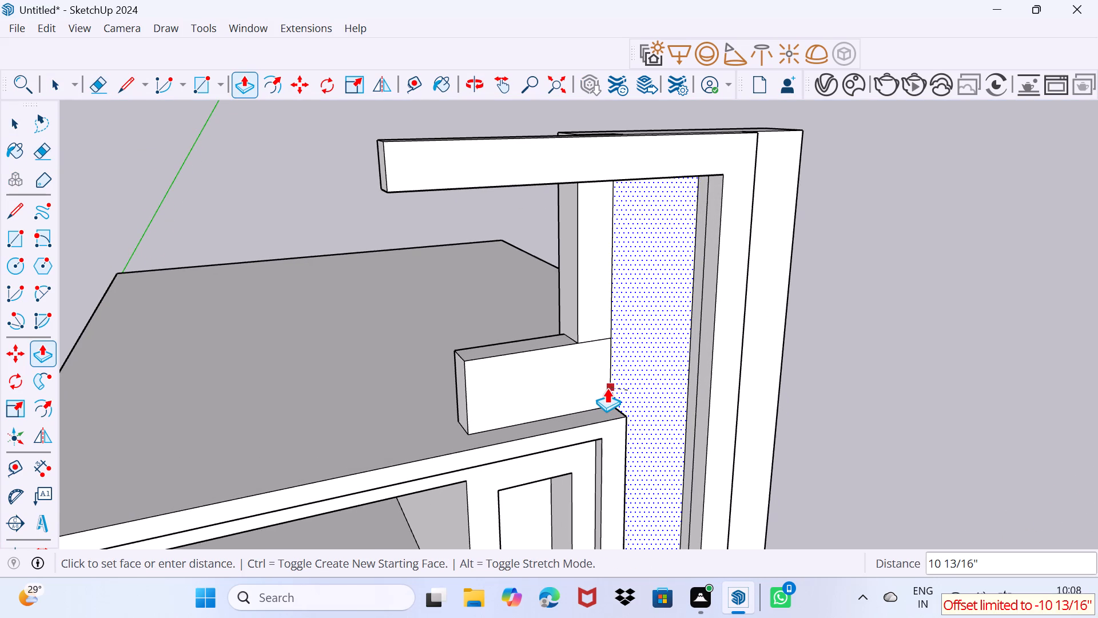
pyautogui.click(607, 388)
pyautogui.press('space')
# Push/Pull the front face of the roof block beside the raised wall outward about 4 15/16".
pyautogui.click(569, 381)
pyautogui.press('p')
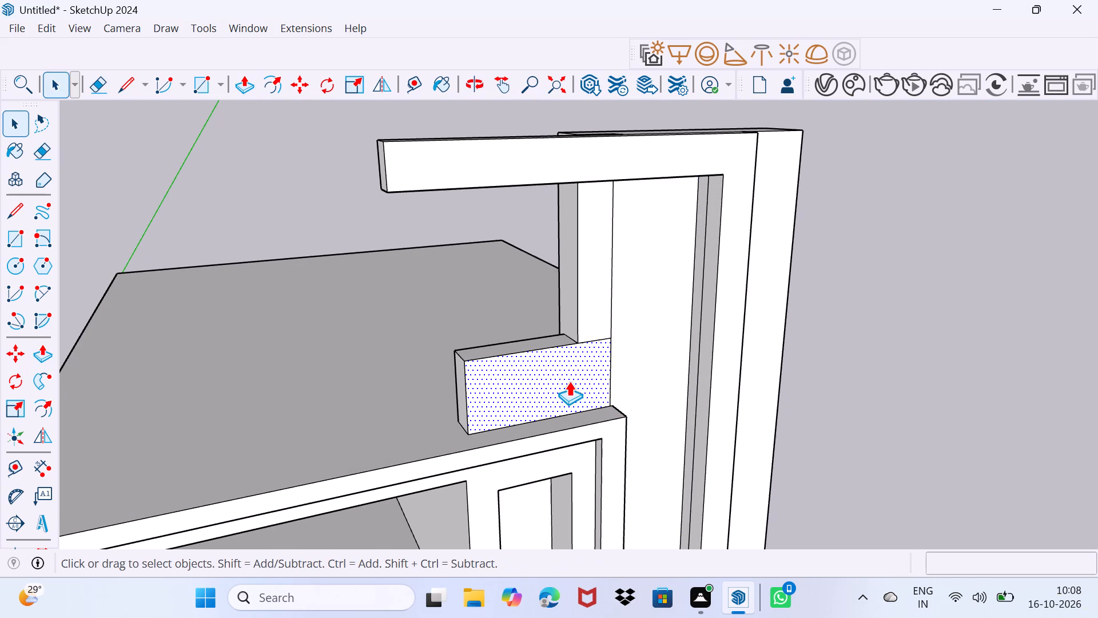
pyautogui.click(569, 381)
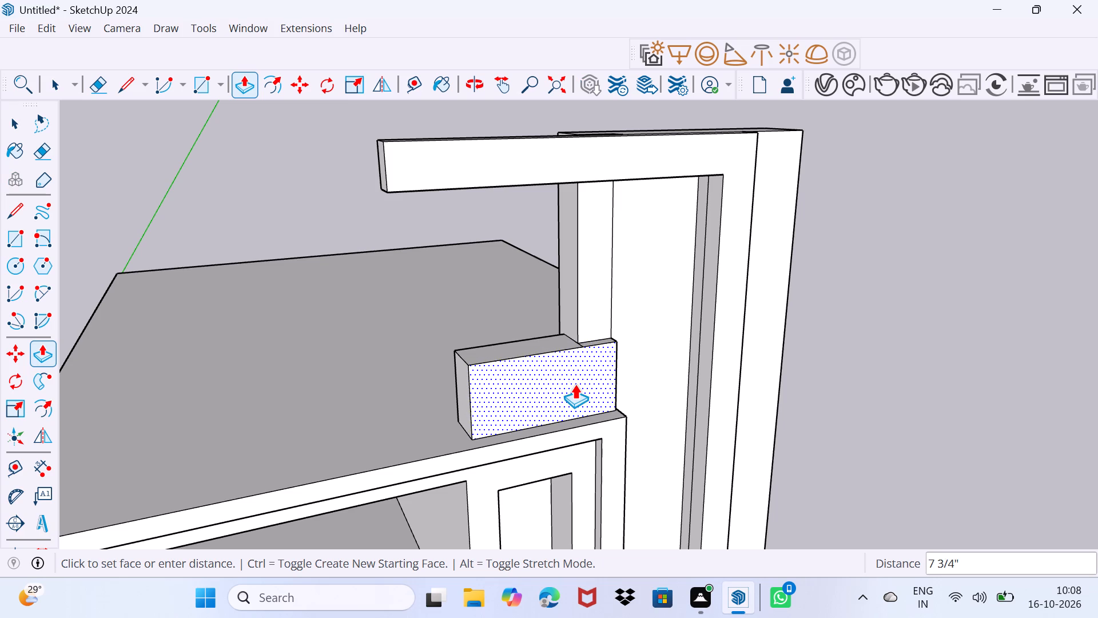
pyautogui.click(574, 383)
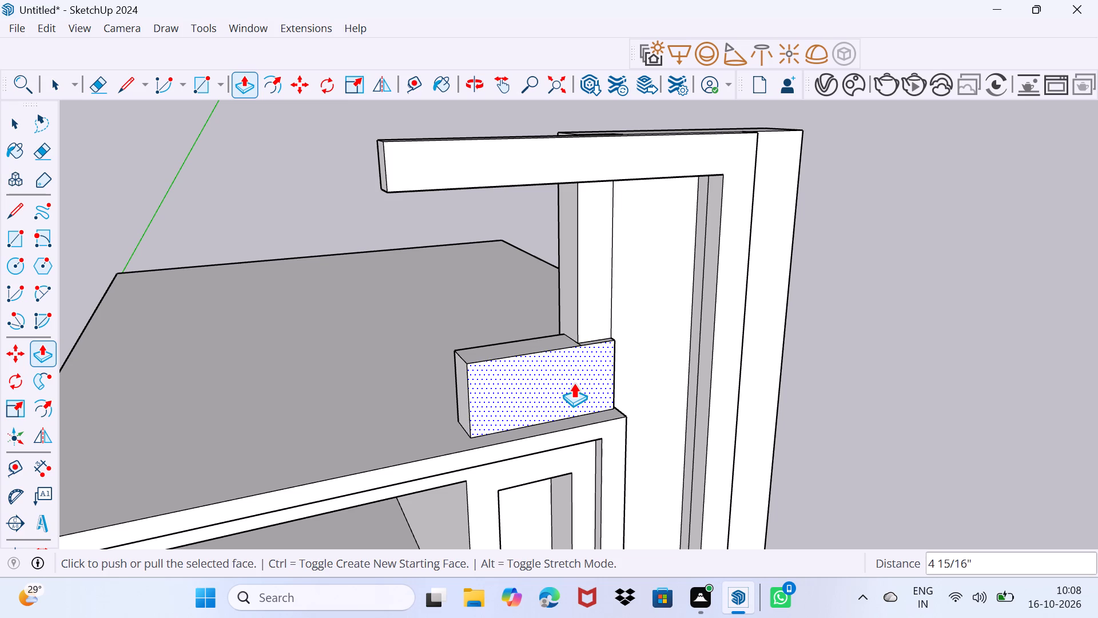
# Erase the short edge crossing the roof block's top face at the corner of the narrow wall strip.
pyautogui.scroll(5, 596, 339)
pyautogui.press('space')
pyautogui.press('space')
pyautogui.moveTo(554, 358); pyautogui.dragTo(584, 327)
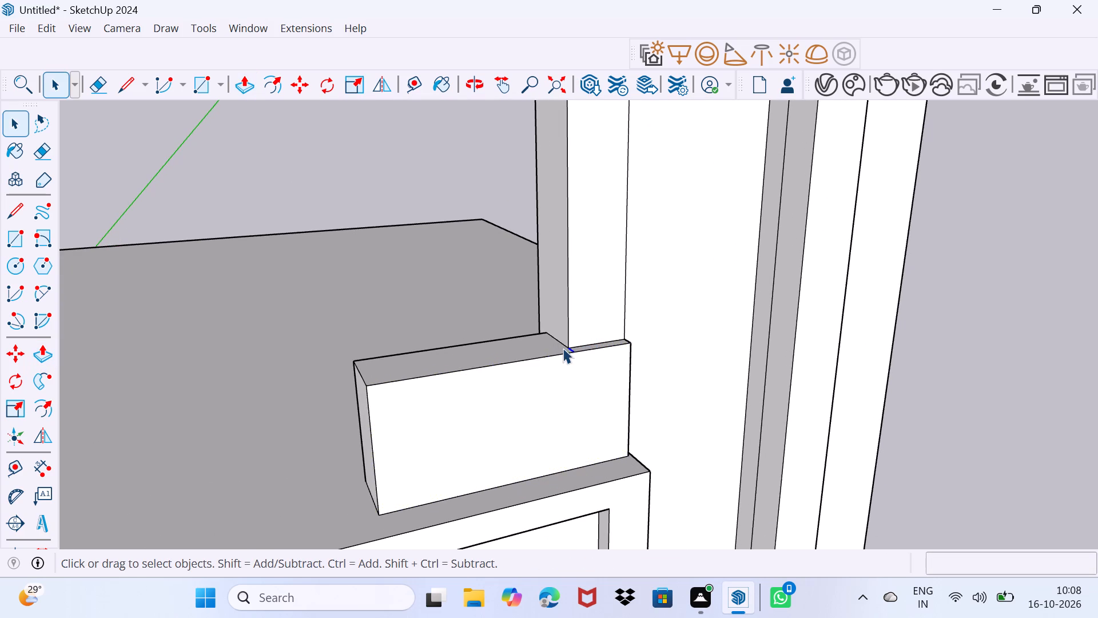
pyautogui.scroll(10, 563, 348)
pyautogui.moveTo(591, 359); pyautogui.dragTo(608, 390, button='middle')
pyautogui.press('e')
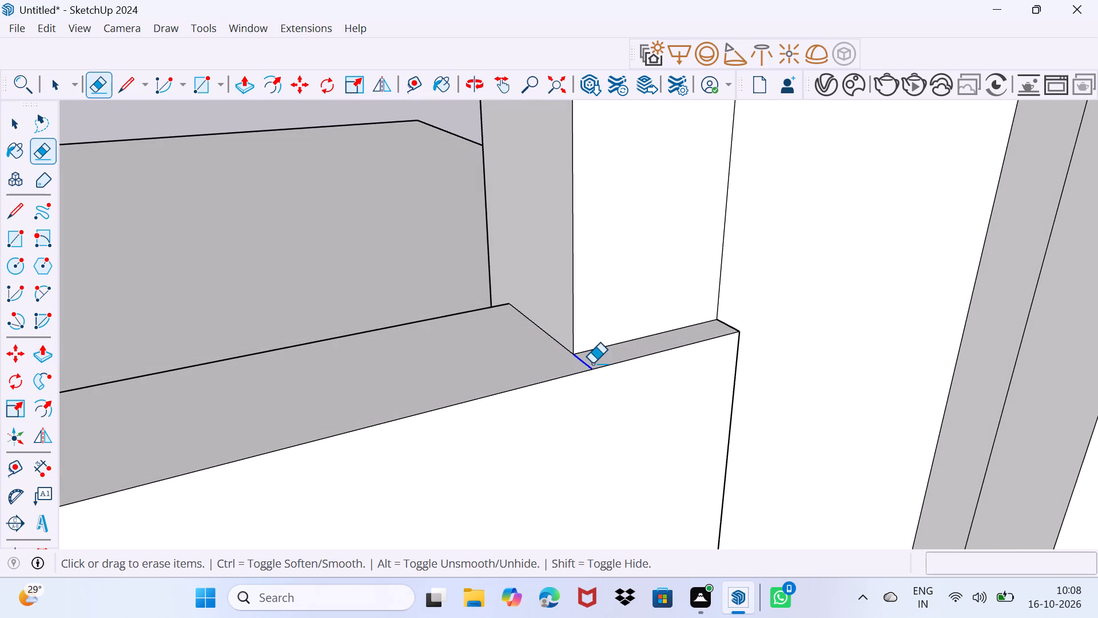
pyautogui.moveTo(592, 363); pyautogui.dragTo(578, 370)
pyautogui.hotkey('ctrl', 'z')
pyautogui.scroll(4, 596, 347)
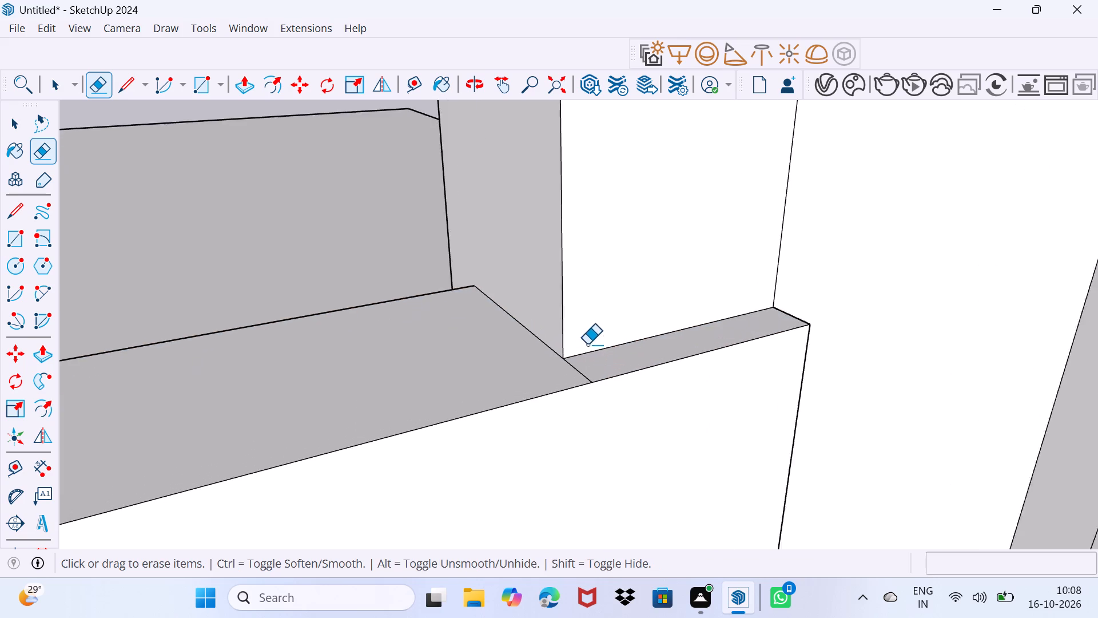
pyautogui.scroll(6, 587, 344)
pyautogui.click(578, 382)
pyautogui.scroll(-7, 576, 382)
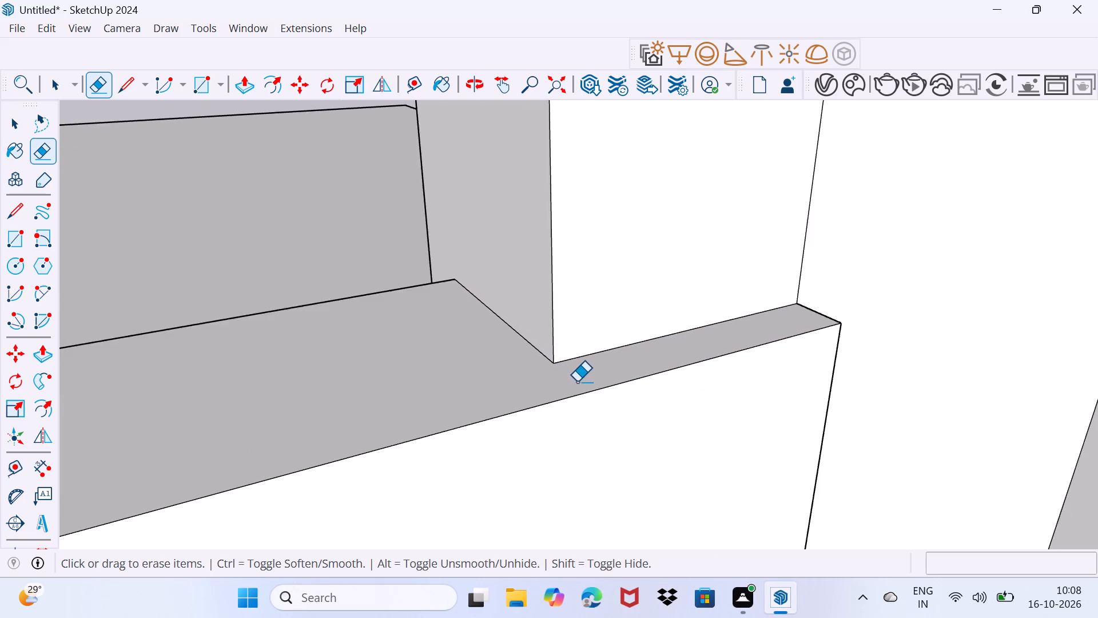
# Erase the vertical edge between the narrow strip and the tall wall face above the roof block.
pyautogui.scroll(-19, 577, 382)
pyautogui.moveTo(622, 432); pyautogui.dragTo(369, 363, button='middle')
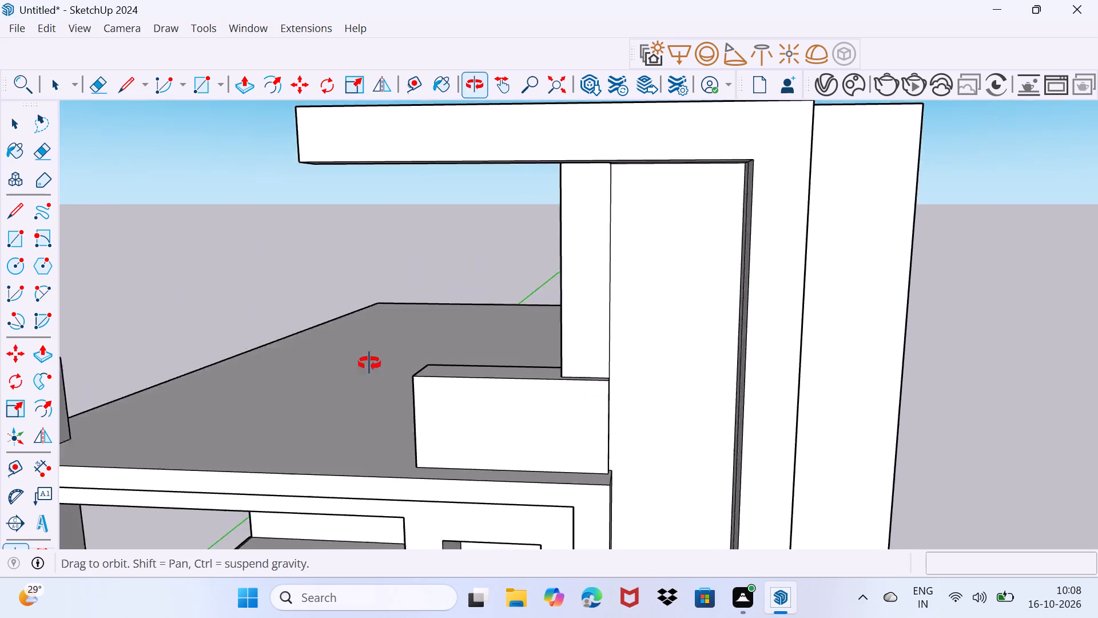
pyautogui.moveTo(369, 363); pyautogui.dragTo(362, 382, button='middle')
pyautogui.moveTo(601, 328); pyautogui.dragTo(593, 331)
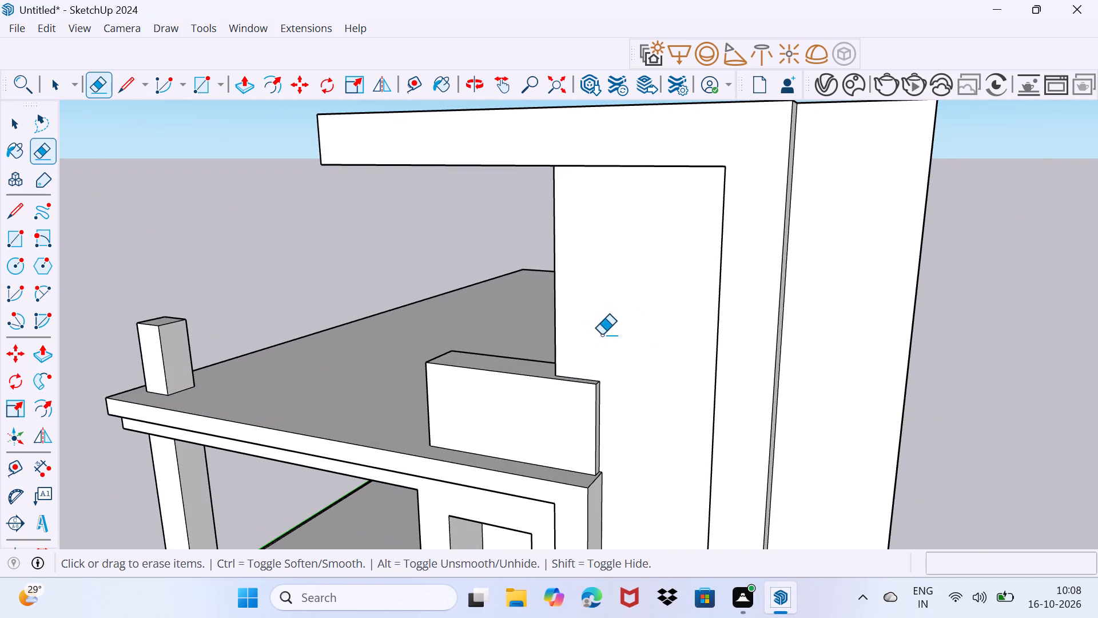
# Push/Pull the front face of the facade post and overhanging top beam slightly inward.
pyautogui.scroll(-4, 603, 342)
pyautogui.moveTo(615, 399); pyautogui.dragTo(699, 375, button='middle')
pyautogui.scroll(-6, 703, 375)
pyautogui.moveTo(651, 417); pyautogui.dragTo(716, 407, button='middle')
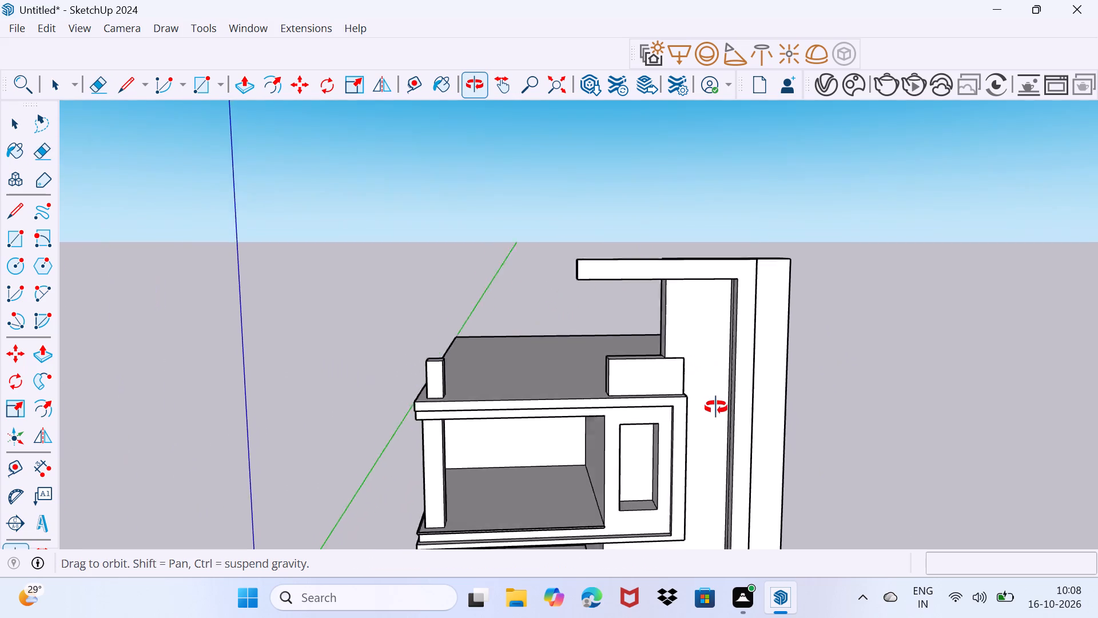
pyautogui.moveTo(716, 407); pyautogui.dragTo(748, 398, button='middle')
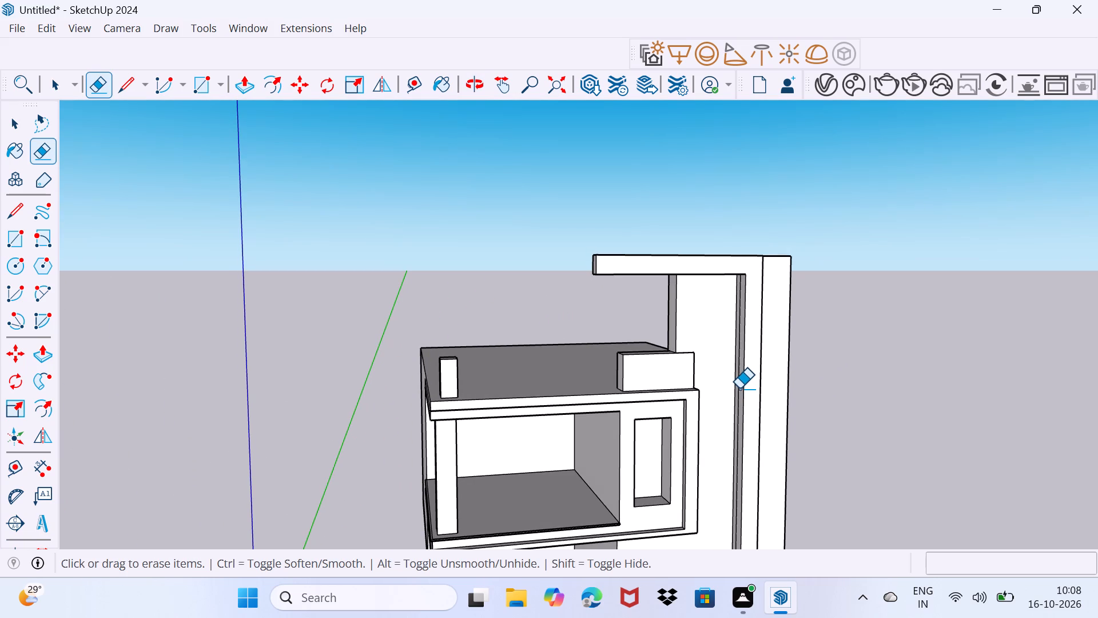
pyautogui.scroll(2, 699, 396)
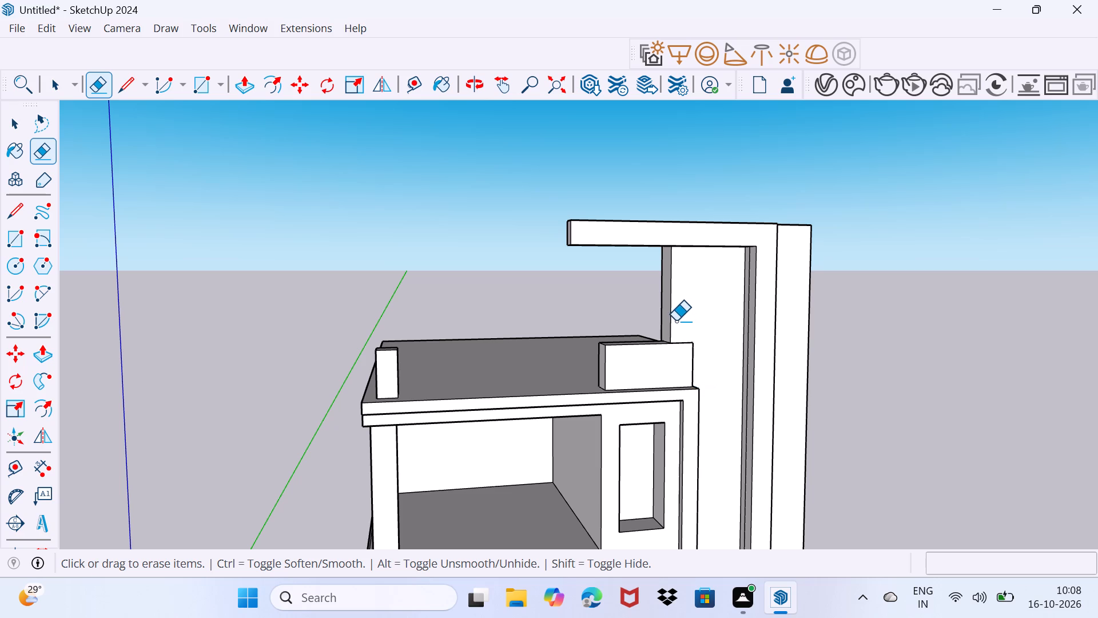
pyautogui.press('space')
pyautogui.scroll(5, 762, 261)
pyautogui.moveTo(780, 242); pyautogui.dragTo(554, 316, button='middle')
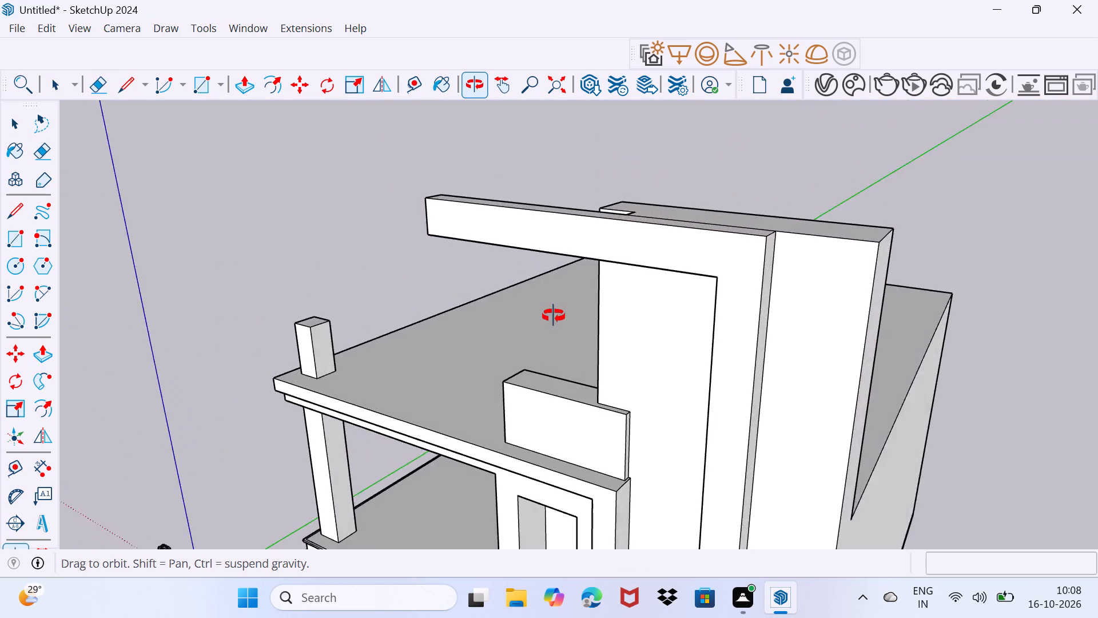
pyautogui.moveTo(554, 316); pyautogui.dragTo(656, 310, button='middle')
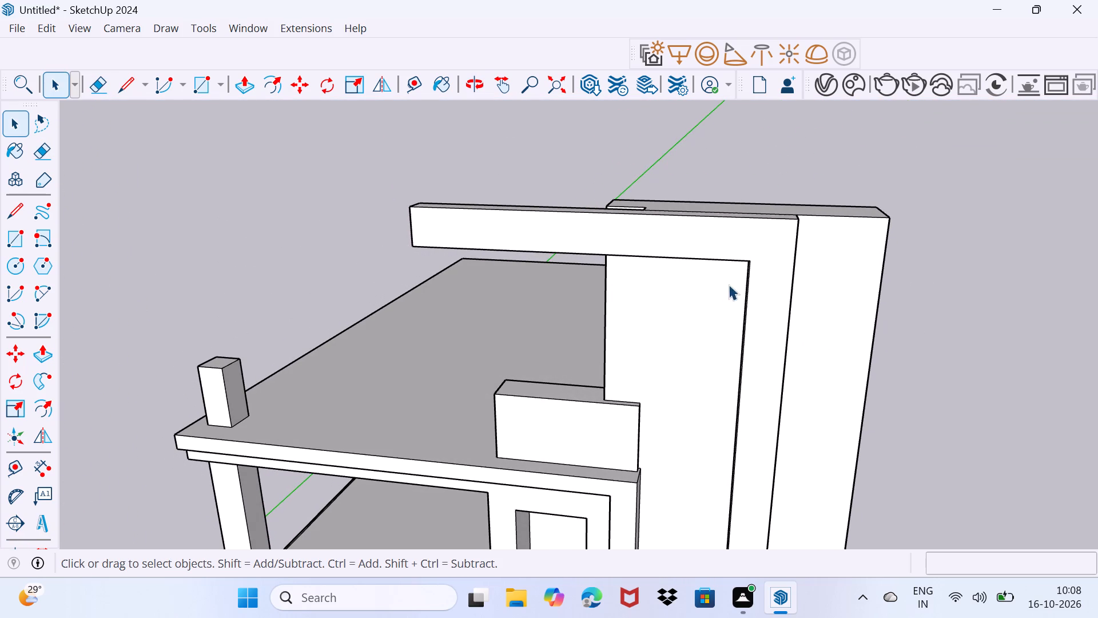
pyautogui.click(766, 276)
pyautogui.press('p')
pyautogui.click(766, 276)
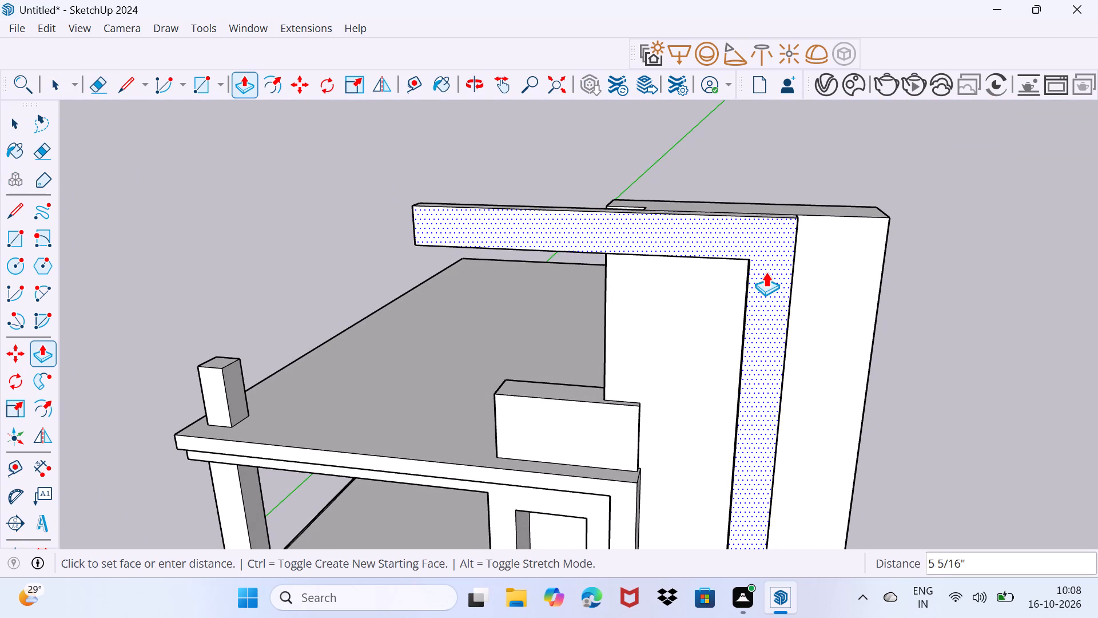
pyautogui.click(766, 275)
pyautogui.press('space')
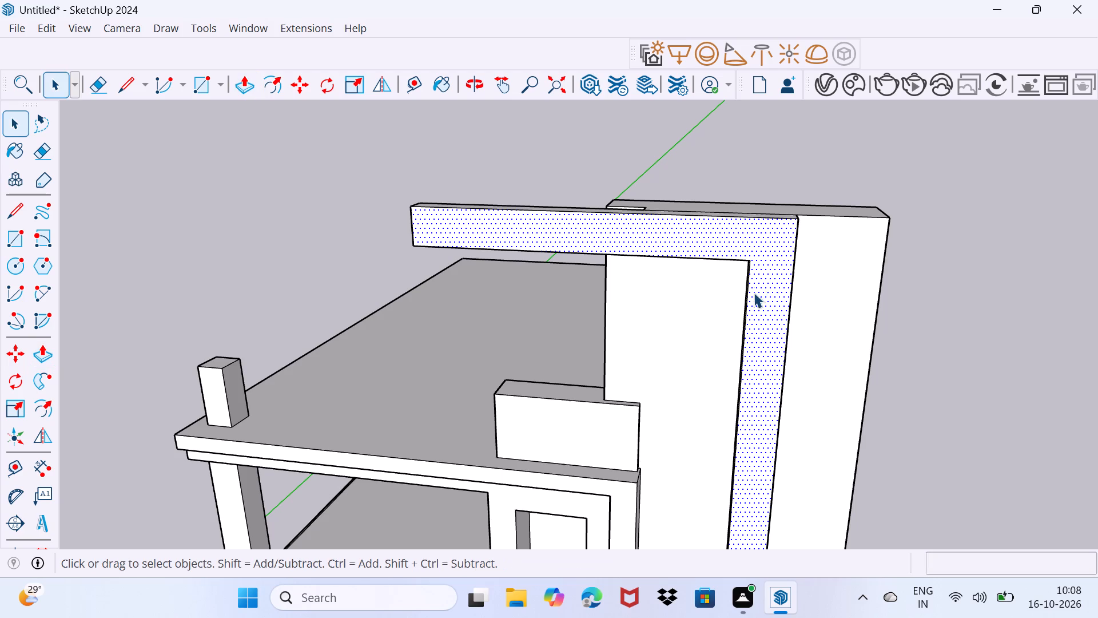
pyautogui.moveTo(754, 292); pyautogui.dragTo(779, 272)
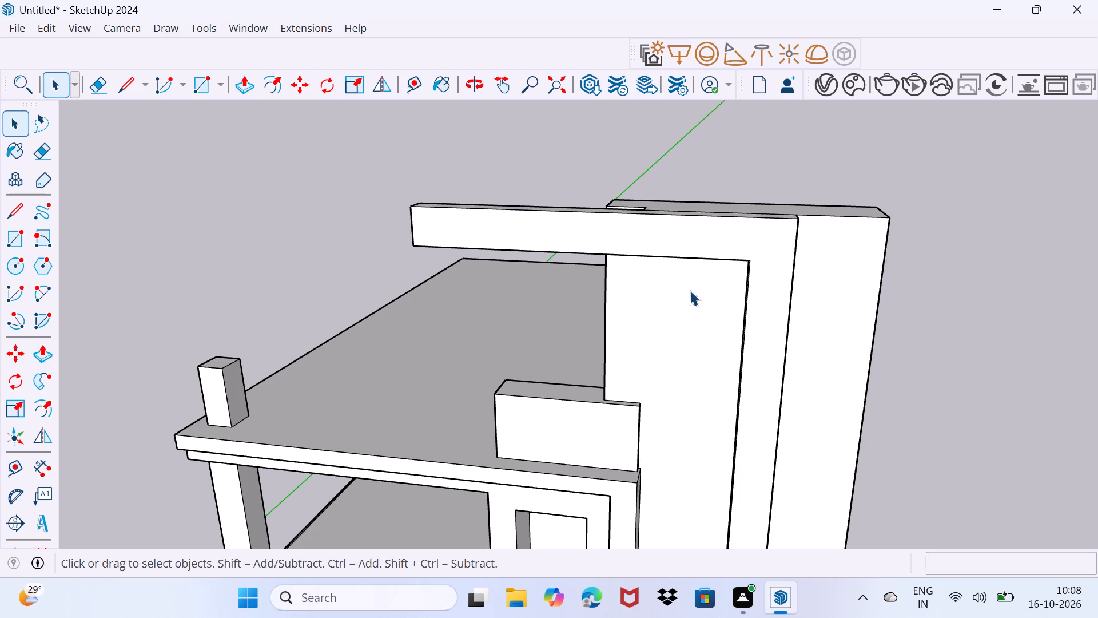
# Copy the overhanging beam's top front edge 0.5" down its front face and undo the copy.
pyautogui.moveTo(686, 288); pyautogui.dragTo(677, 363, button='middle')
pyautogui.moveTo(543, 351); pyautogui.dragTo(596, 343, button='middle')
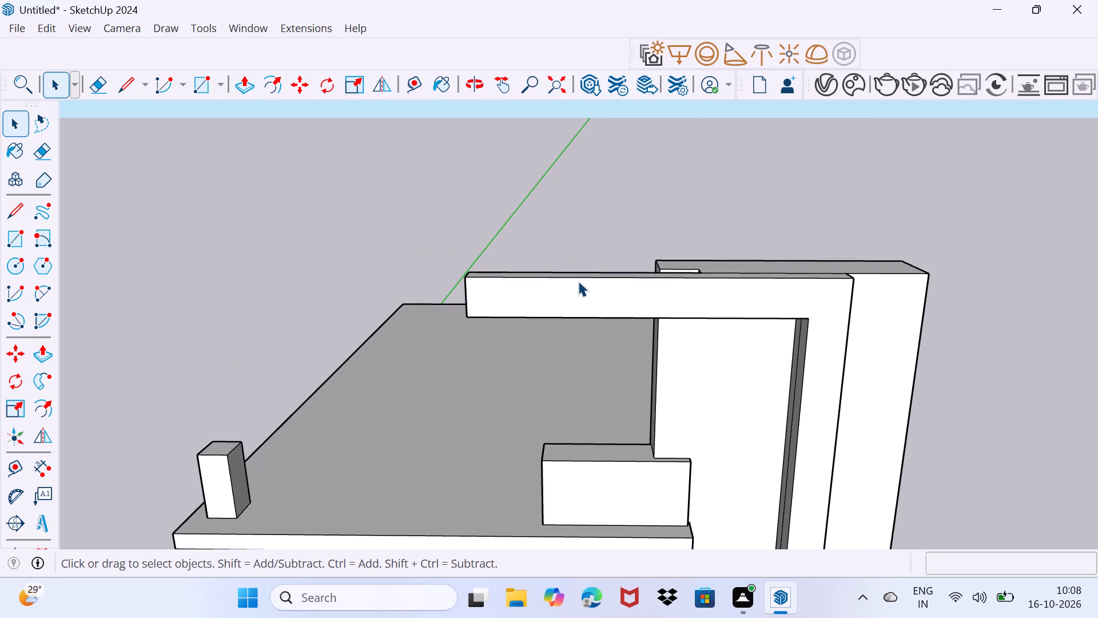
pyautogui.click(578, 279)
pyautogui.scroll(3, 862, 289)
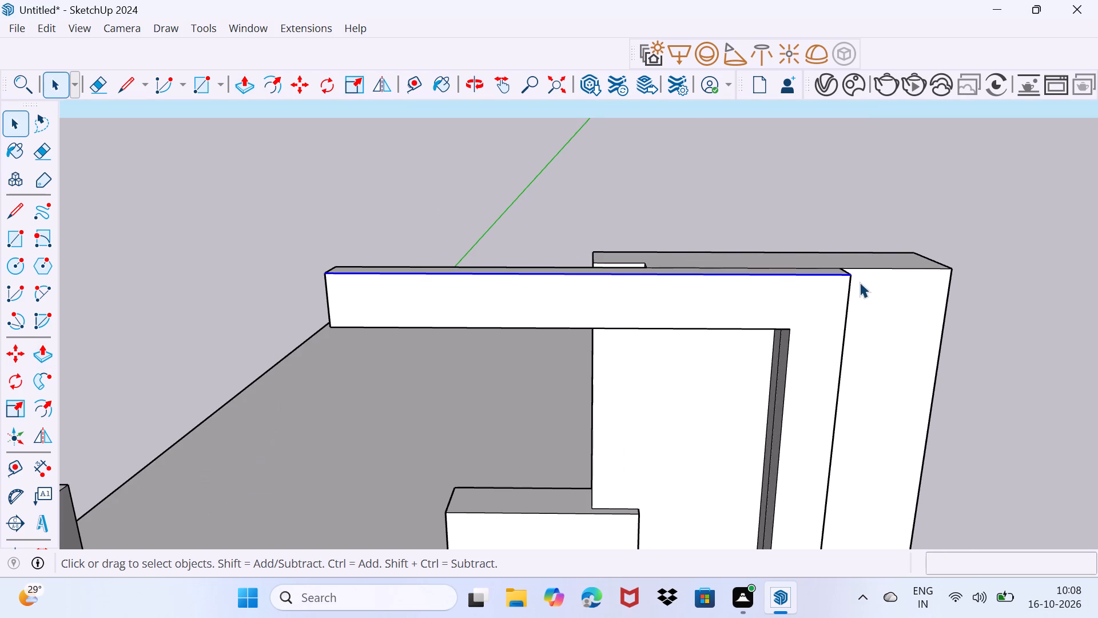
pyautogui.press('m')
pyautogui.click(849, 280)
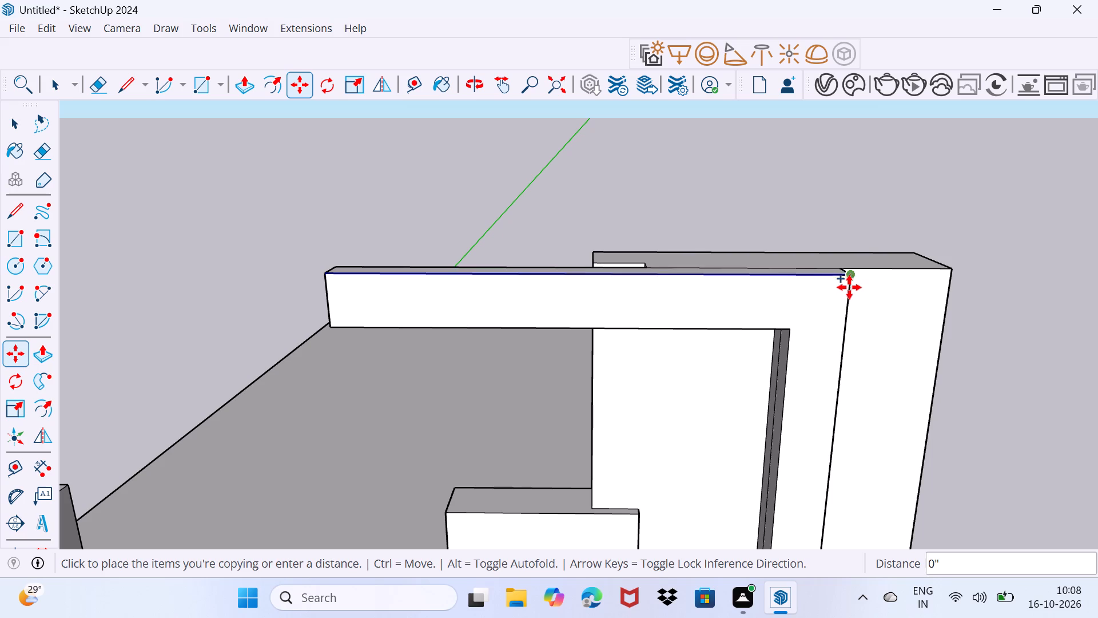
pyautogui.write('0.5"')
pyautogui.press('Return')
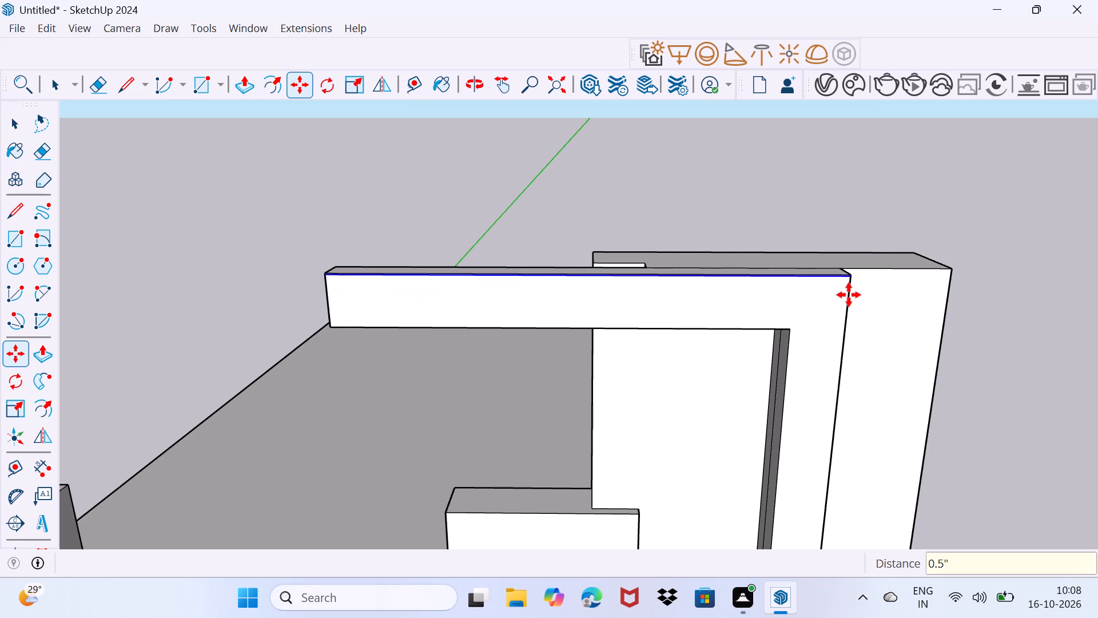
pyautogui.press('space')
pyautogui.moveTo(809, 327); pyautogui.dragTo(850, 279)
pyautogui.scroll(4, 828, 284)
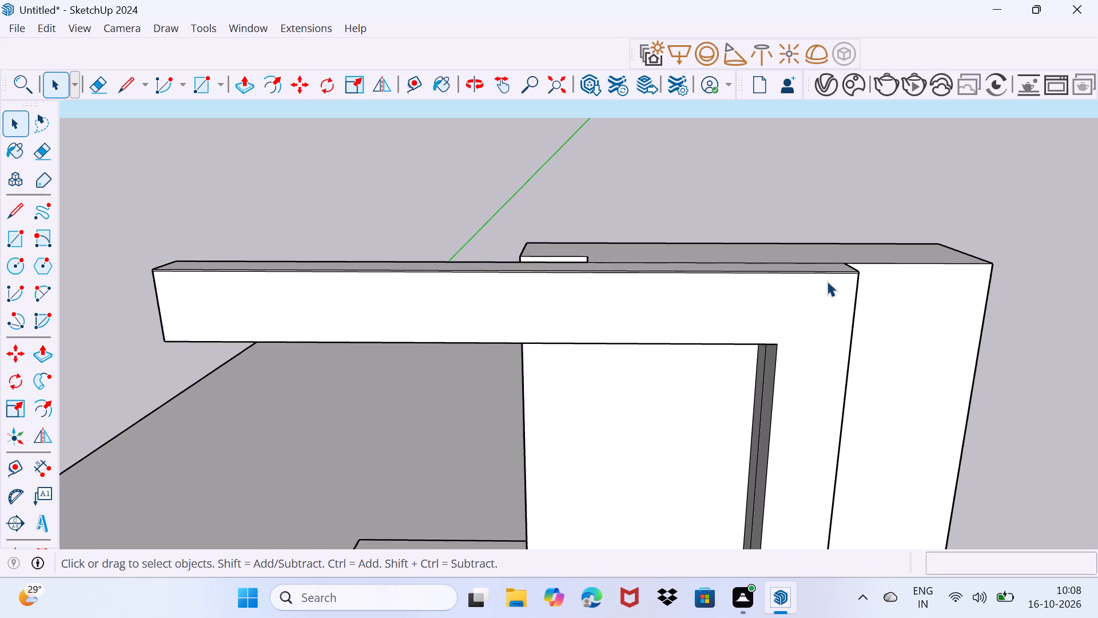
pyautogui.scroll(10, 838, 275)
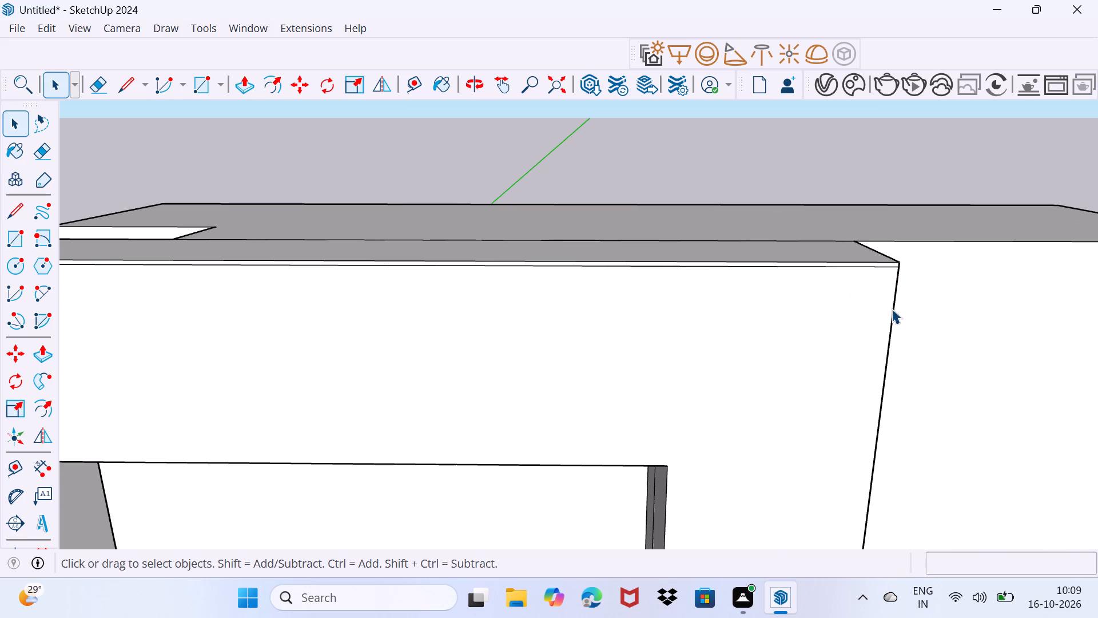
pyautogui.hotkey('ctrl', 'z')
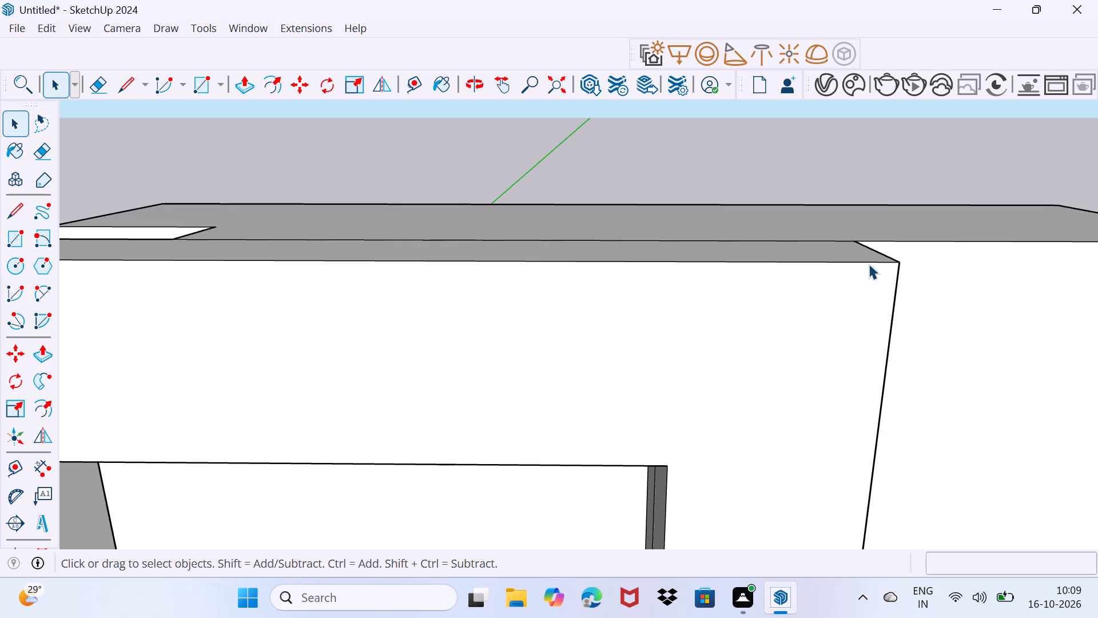
# Copy the overhanging beam's top front edge 1" down its front face.
pyautogui.click(869, 263)
pyautogui.scroll(2, 881, 268)
pyautogui.press('m')
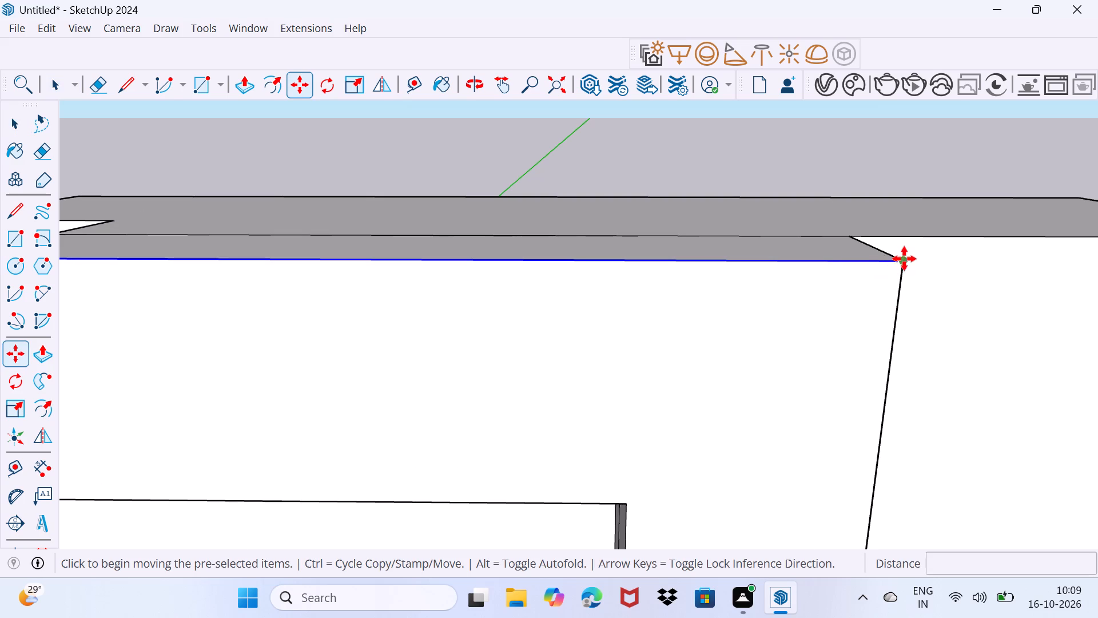
pyautogui.click(902, 261)
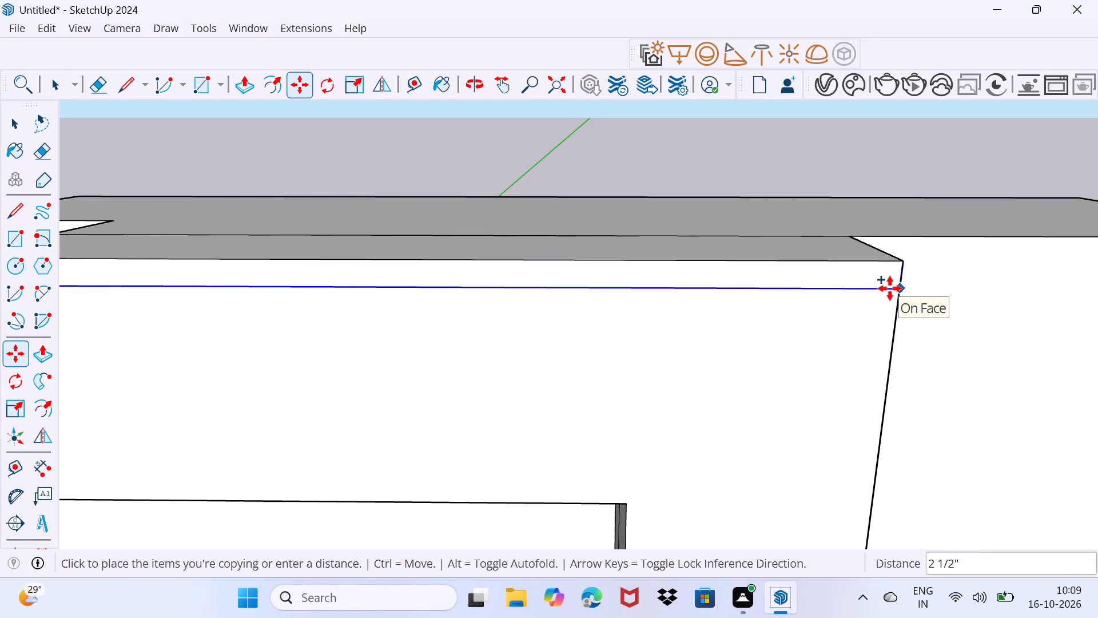
pyautogui.press('1')
pyautogui.hotkey('shift', '"')
pyautogui.press('Return')
pyautogui.press('space')
# Copy the full outer vertical edge of the post's front face 1" inward, toward the recess.
pyautogui.moveTo(885, 320); pyautogui.dragTo(905, 297)
pyautogui.click(896, 310)
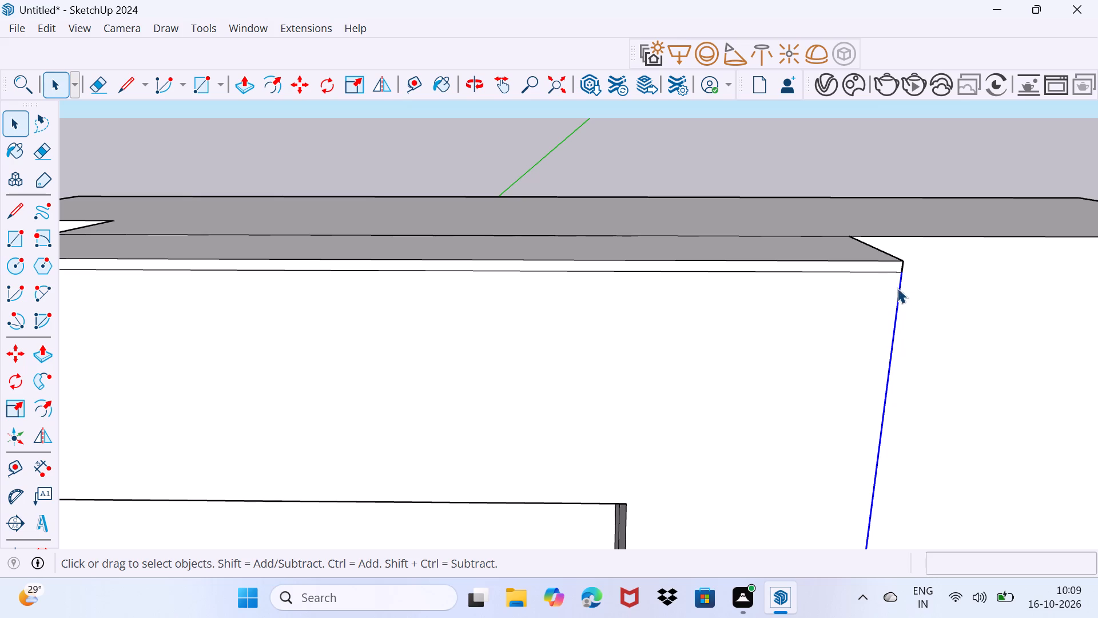
pyautogui.keyDown('ctrl'); pyautogui.click(902, 267); pyautogui.keyUp('ctrl')
pyautogui.press('m')
pyautogui.click(902, 264)
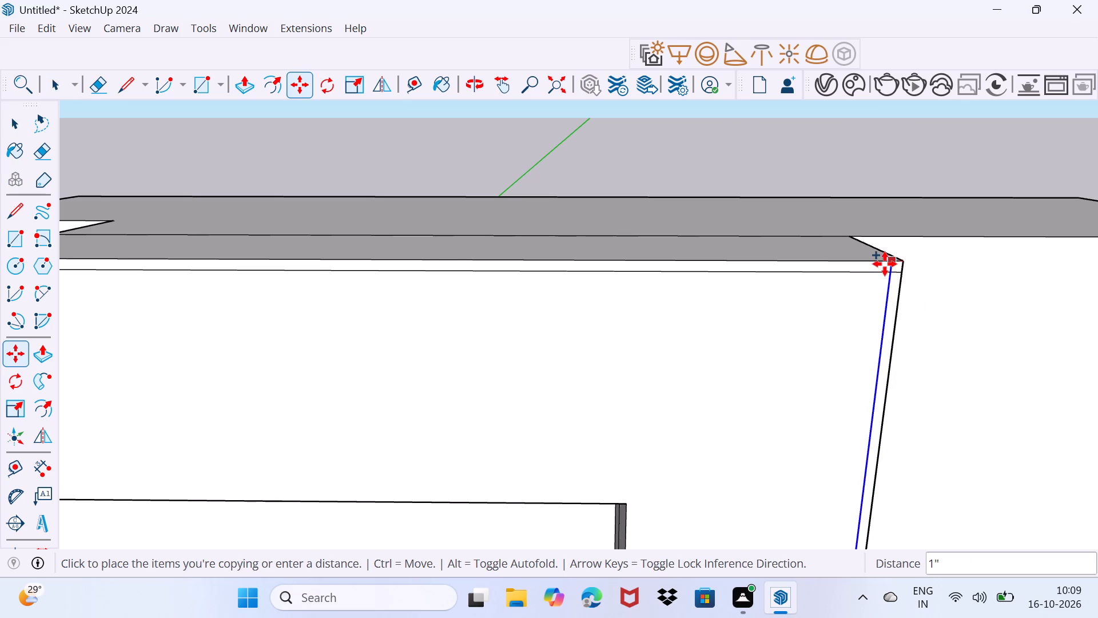
pyautogui.press('1')
pyautogui.hotkey('shift', '"')
pyautogui.press('Return')
pyautogui.press('space')
pyautogui.moveTo(866, 294); pyautogui.dragTo(888, 262)
# Erase the two short overlapping line ends where the copied edges cross at the beam and post's outer top corner.
pyautogui.scroll(10, 898, 272)
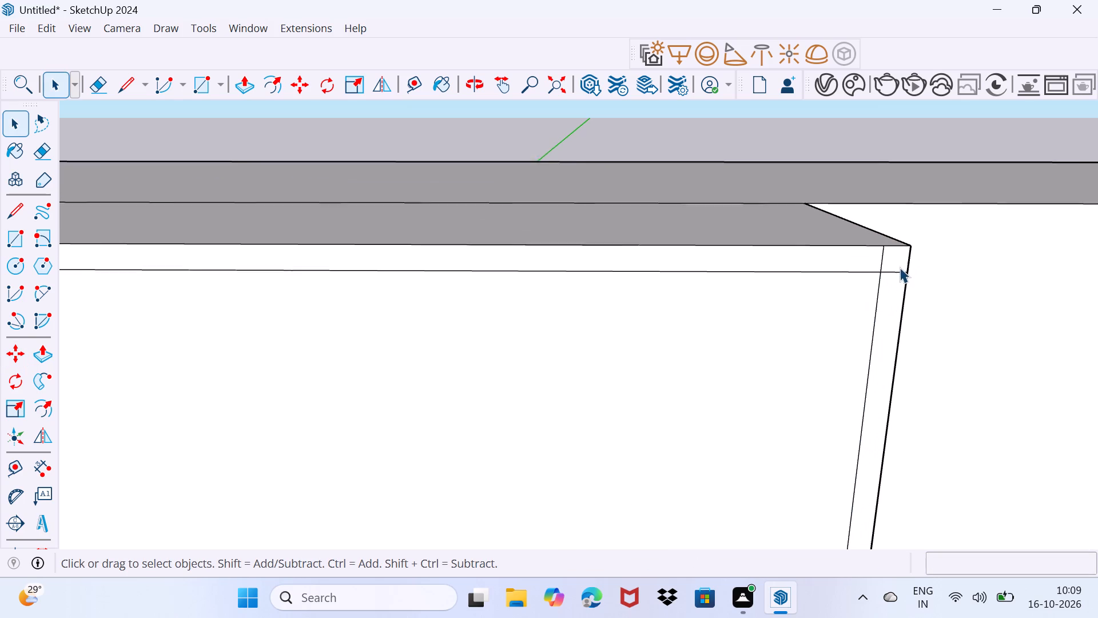
pyautogui.scroll(1, 900, 267)
pyautogui.press('e')
pyautogui.click(878, 261)
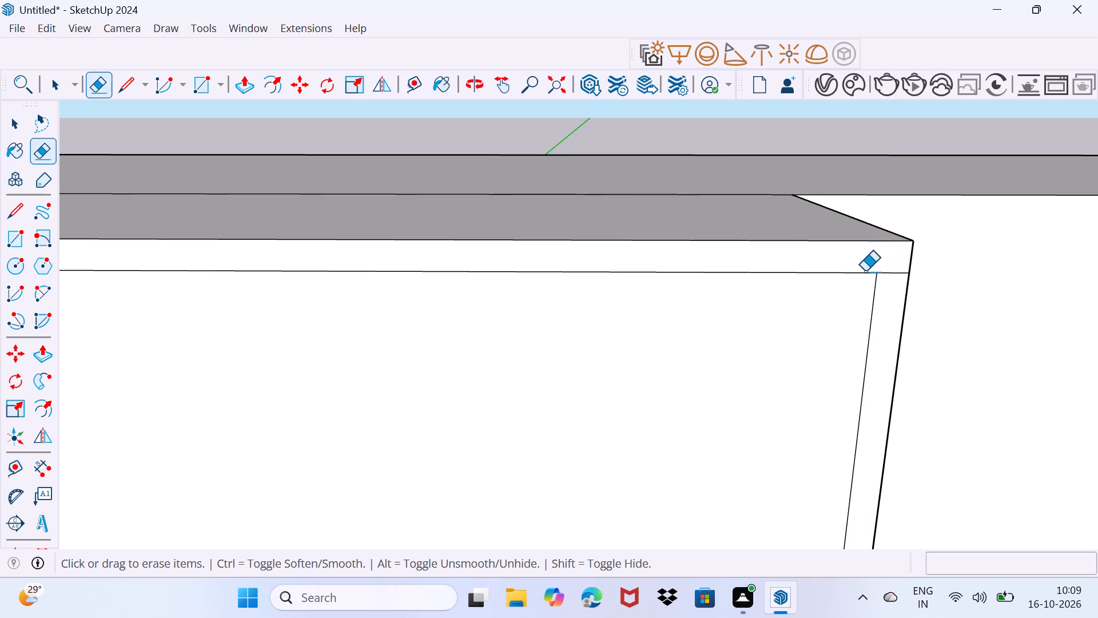
pyautogui.moveTo(888, 271); pyautogui.dragTo(890, 276)
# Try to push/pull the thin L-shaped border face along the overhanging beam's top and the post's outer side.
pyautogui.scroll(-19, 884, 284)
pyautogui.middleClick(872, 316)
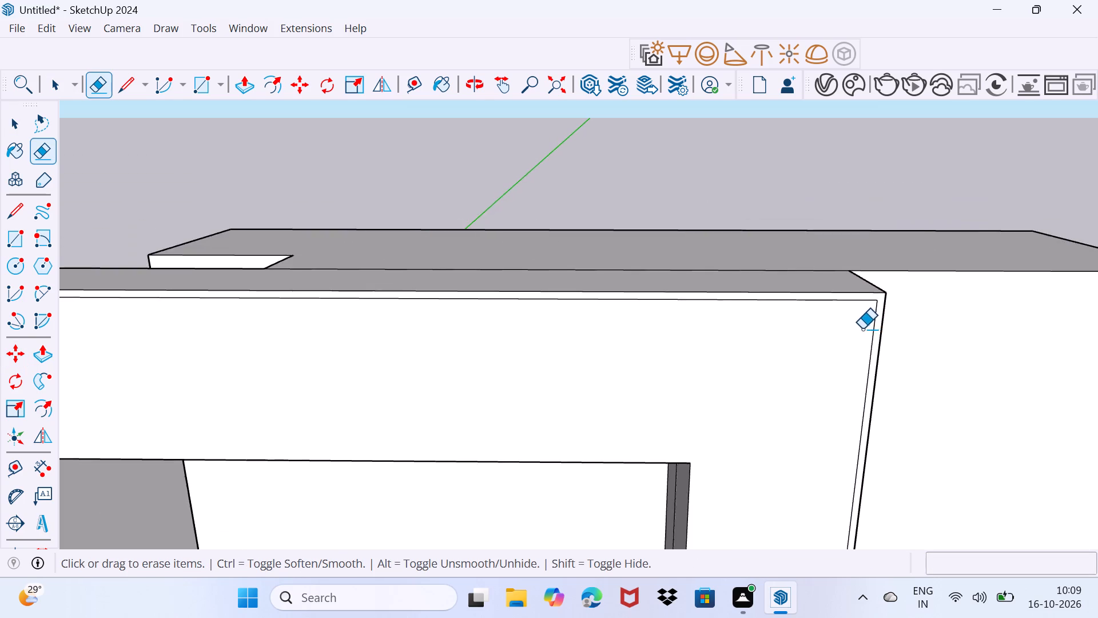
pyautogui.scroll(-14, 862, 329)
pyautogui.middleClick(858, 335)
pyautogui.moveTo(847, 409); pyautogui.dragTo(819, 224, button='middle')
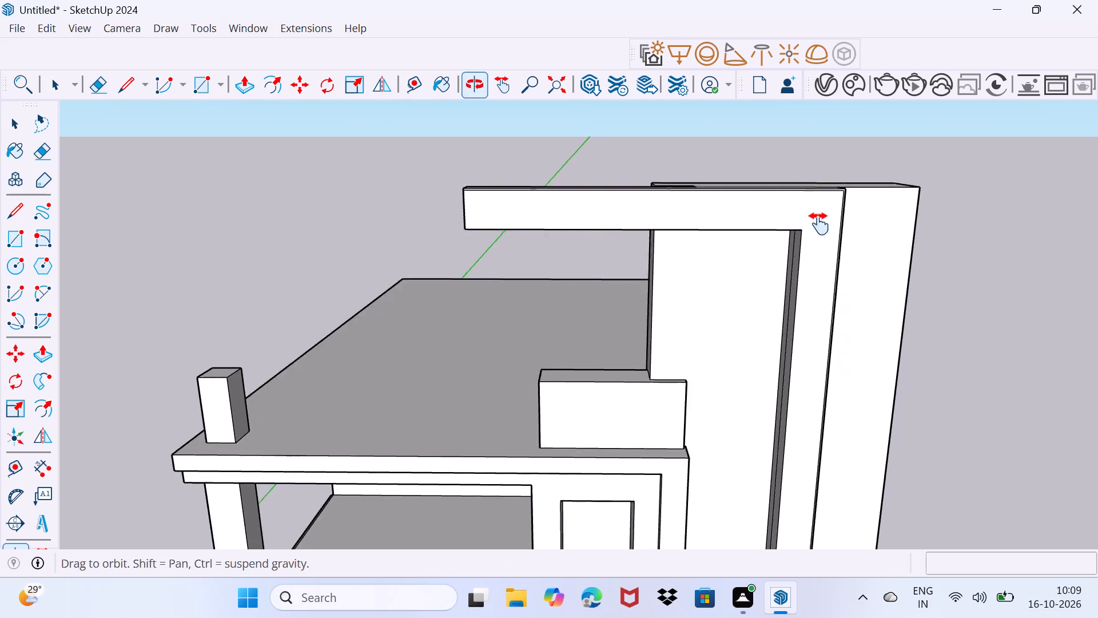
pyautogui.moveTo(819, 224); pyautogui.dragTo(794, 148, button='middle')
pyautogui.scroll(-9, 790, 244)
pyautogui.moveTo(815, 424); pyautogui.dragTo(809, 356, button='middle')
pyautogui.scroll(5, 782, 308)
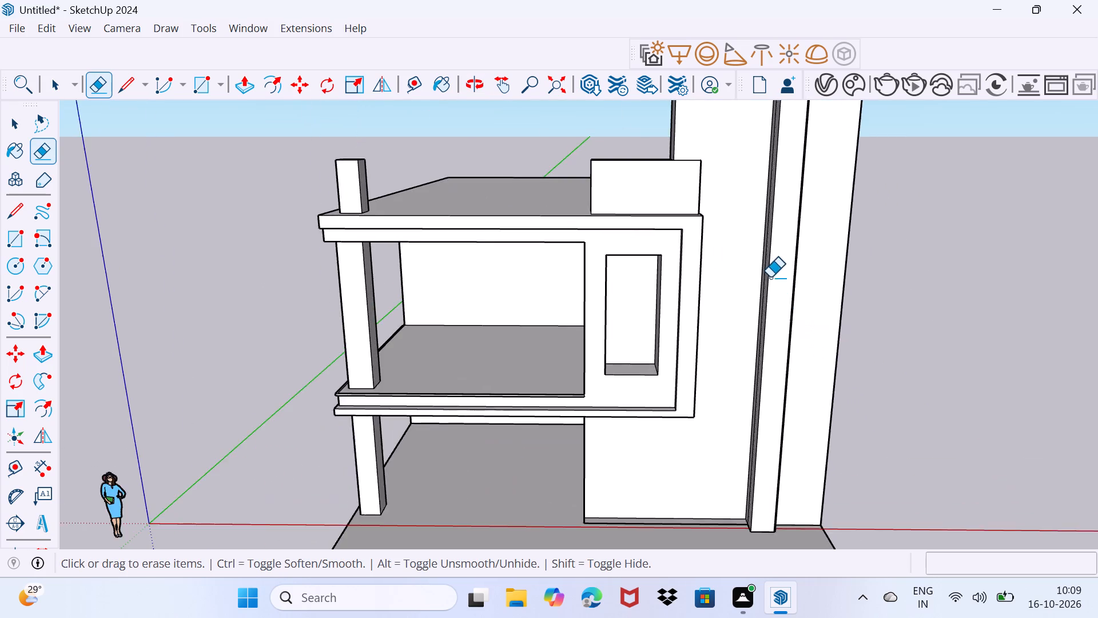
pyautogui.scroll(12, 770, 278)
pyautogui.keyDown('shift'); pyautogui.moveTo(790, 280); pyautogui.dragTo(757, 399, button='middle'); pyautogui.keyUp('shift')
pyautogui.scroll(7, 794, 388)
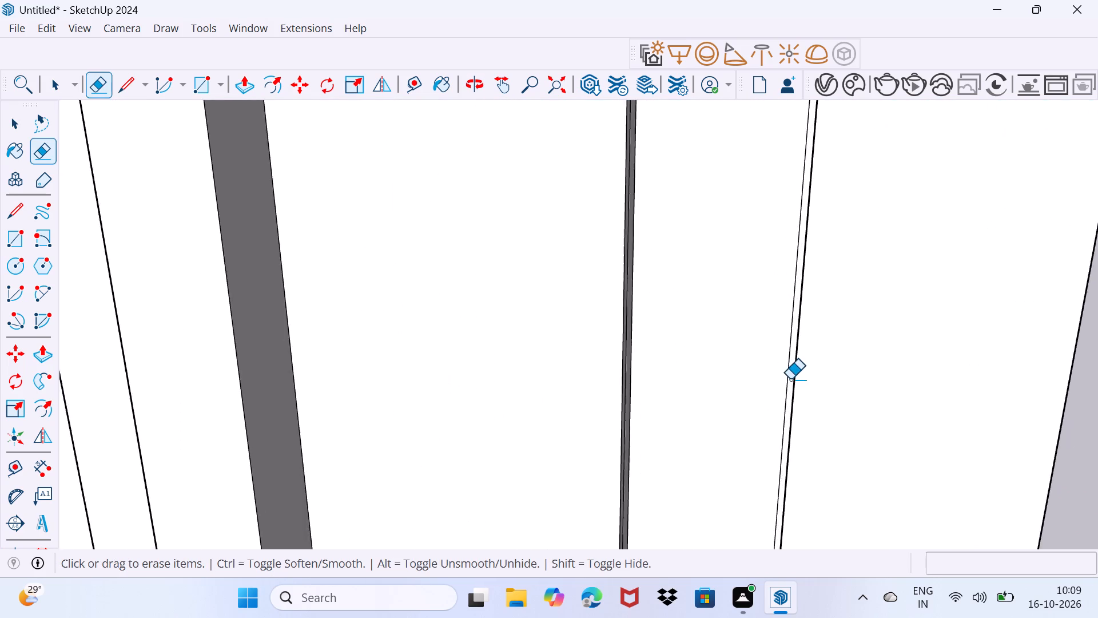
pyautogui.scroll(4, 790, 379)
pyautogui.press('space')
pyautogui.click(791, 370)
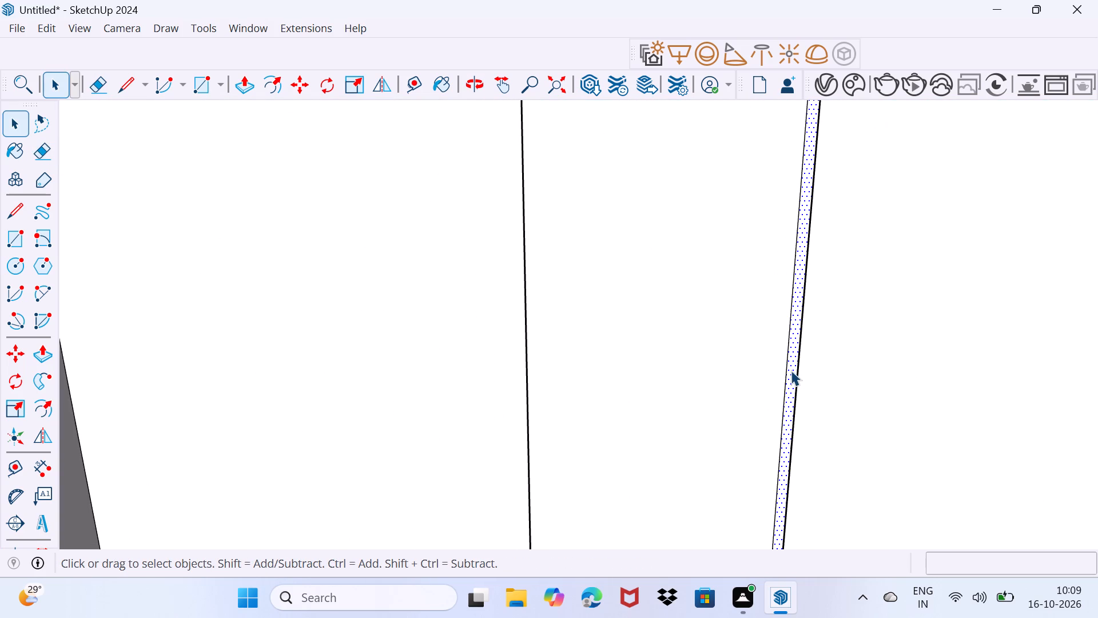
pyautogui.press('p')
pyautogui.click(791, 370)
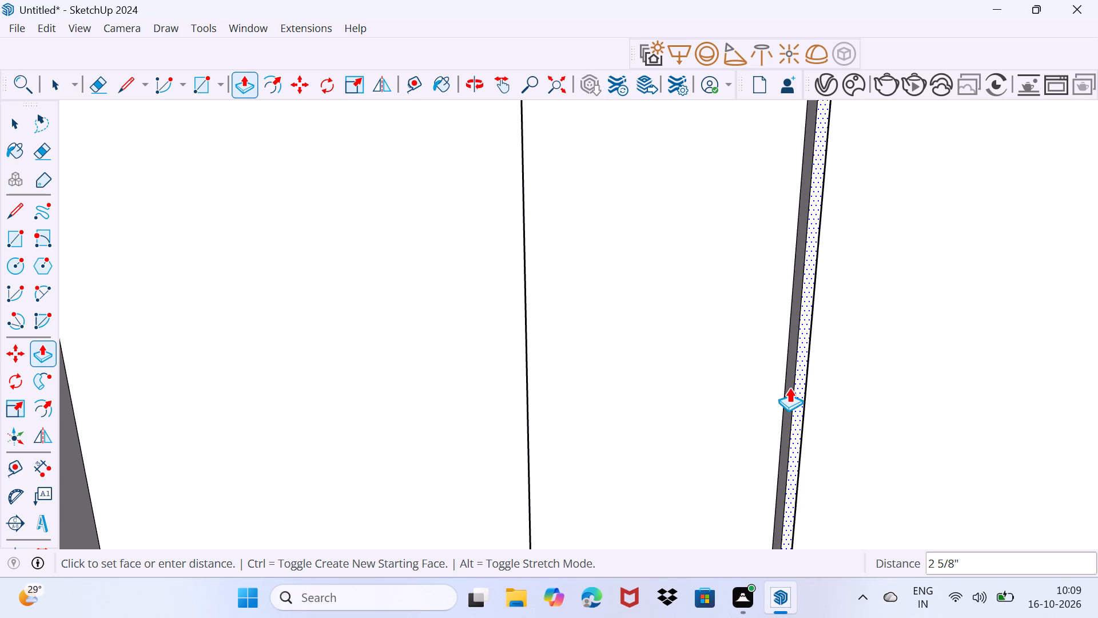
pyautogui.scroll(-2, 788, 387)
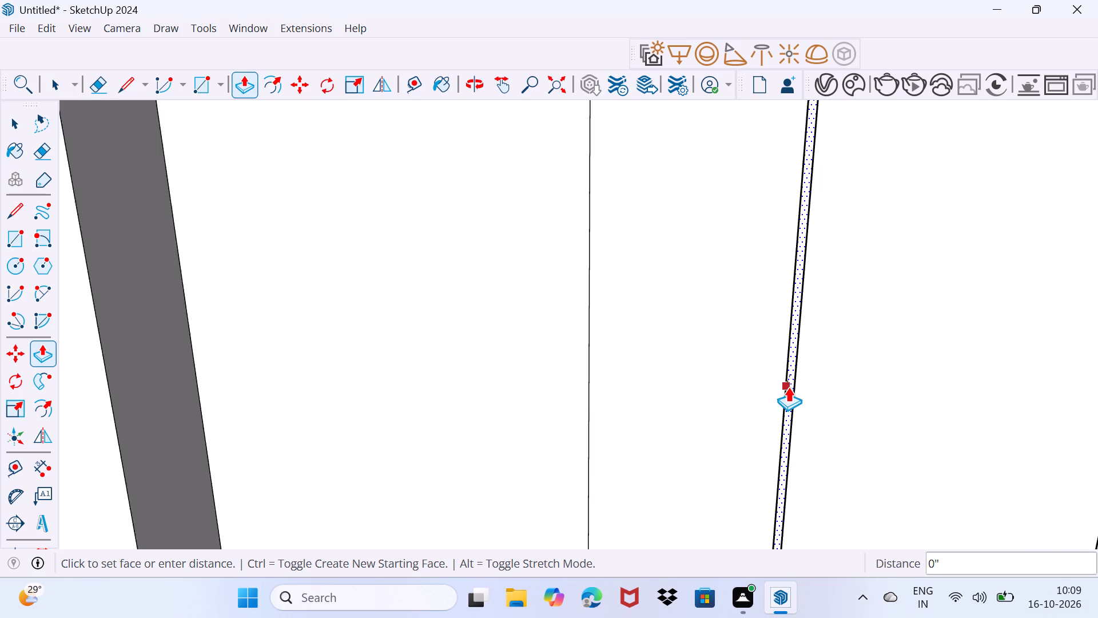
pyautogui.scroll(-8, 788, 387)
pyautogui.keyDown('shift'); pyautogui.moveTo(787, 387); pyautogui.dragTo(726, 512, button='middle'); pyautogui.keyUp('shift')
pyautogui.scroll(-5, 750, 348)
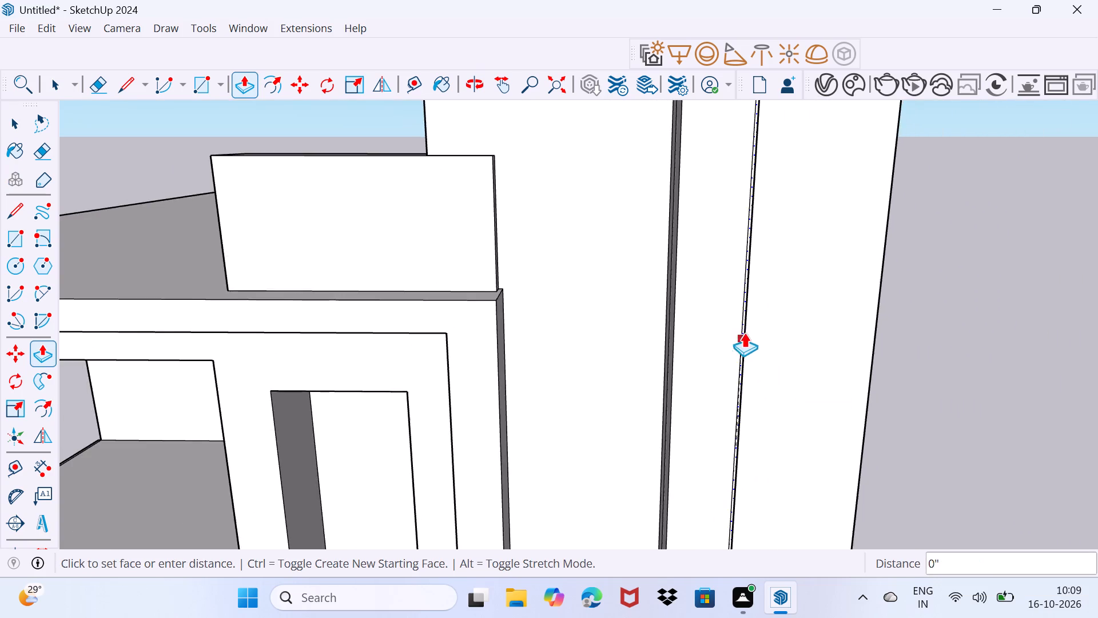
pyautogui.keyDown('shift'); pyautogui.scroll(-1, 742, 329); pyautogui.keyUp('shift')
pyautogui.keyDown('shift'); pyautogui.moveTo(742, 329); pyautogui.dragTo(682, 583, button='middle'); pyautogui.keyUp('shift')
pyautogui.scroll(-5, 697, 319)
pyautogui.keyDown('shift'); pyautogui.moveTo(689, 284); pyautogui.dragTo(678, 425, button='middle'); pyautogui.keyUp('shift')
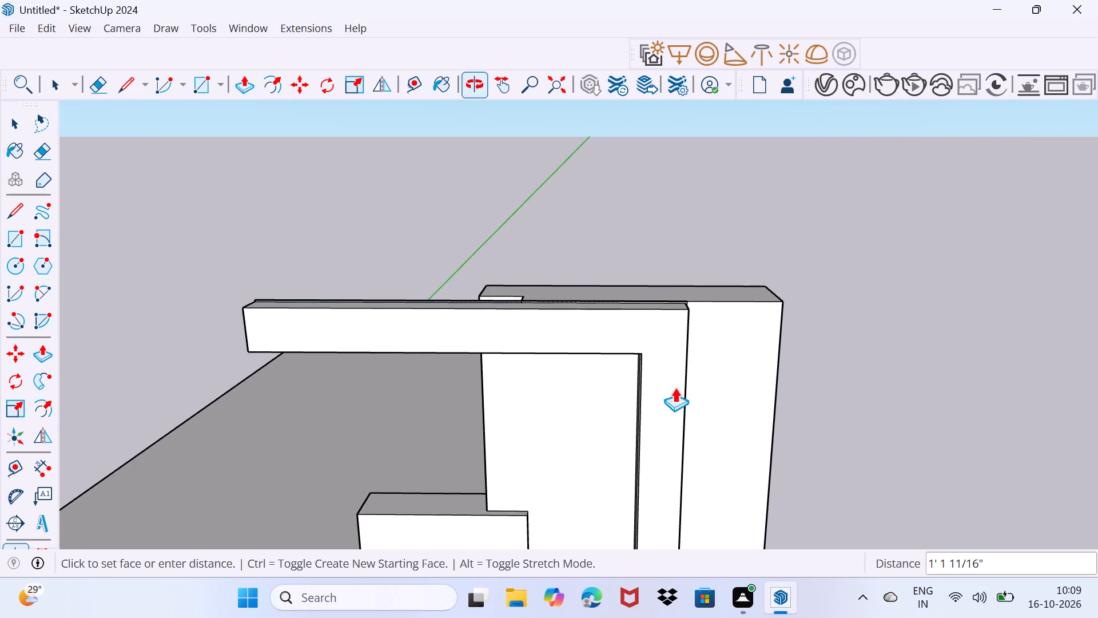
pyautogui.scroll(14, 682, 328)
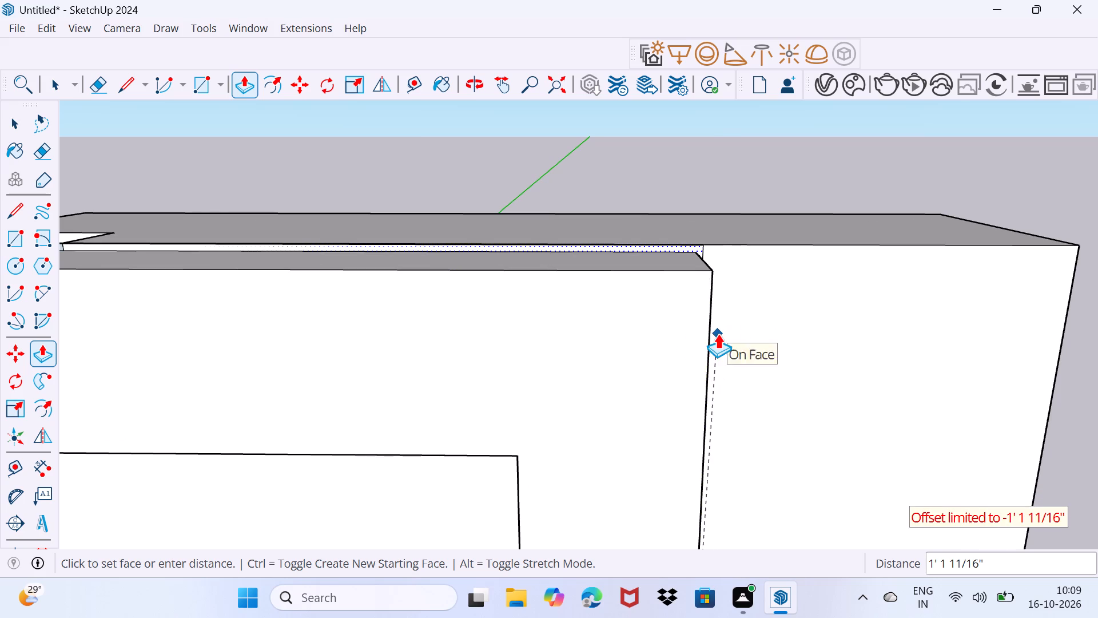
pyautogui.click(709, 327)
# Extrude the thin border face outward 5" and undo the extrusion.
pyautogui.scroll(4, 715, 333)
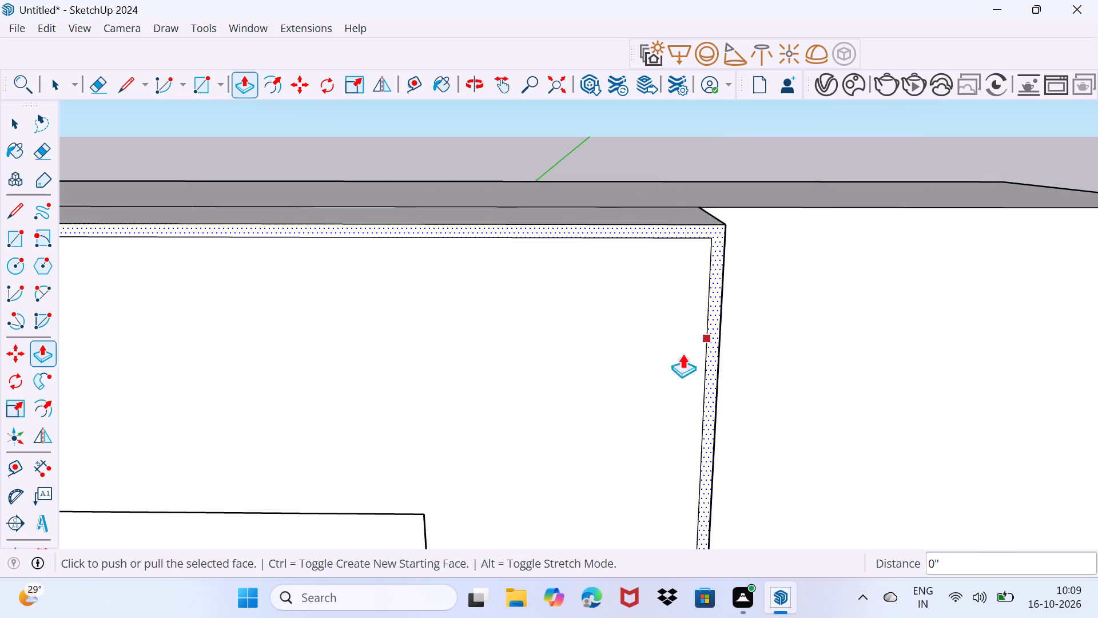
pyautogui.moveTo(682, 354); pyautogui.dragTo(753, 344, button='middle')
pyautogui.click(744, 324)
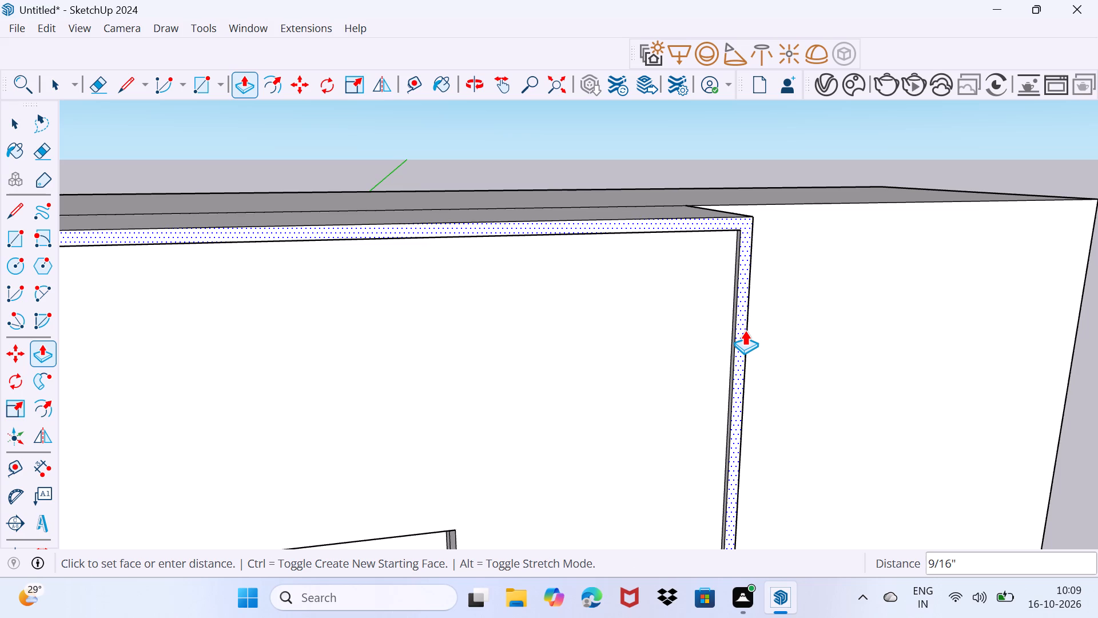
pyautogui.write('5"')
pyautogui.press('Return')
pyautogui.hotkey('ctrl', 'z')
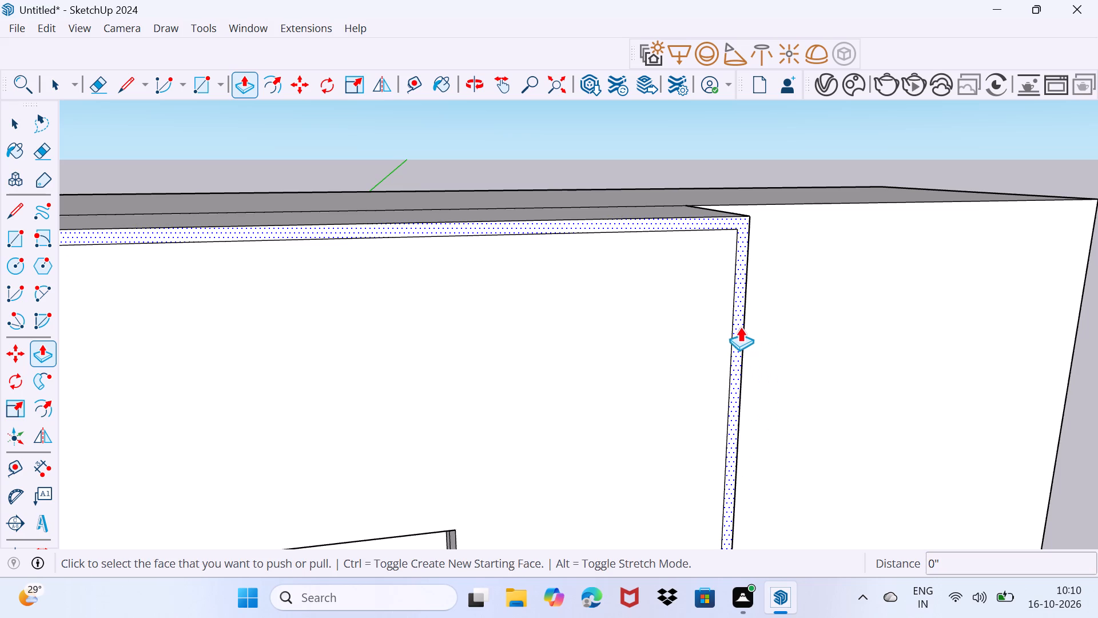
# Extrude the thin border face on the beam and post outward about 15/16" and clear the selection.
pyautogui.click(739, 326)
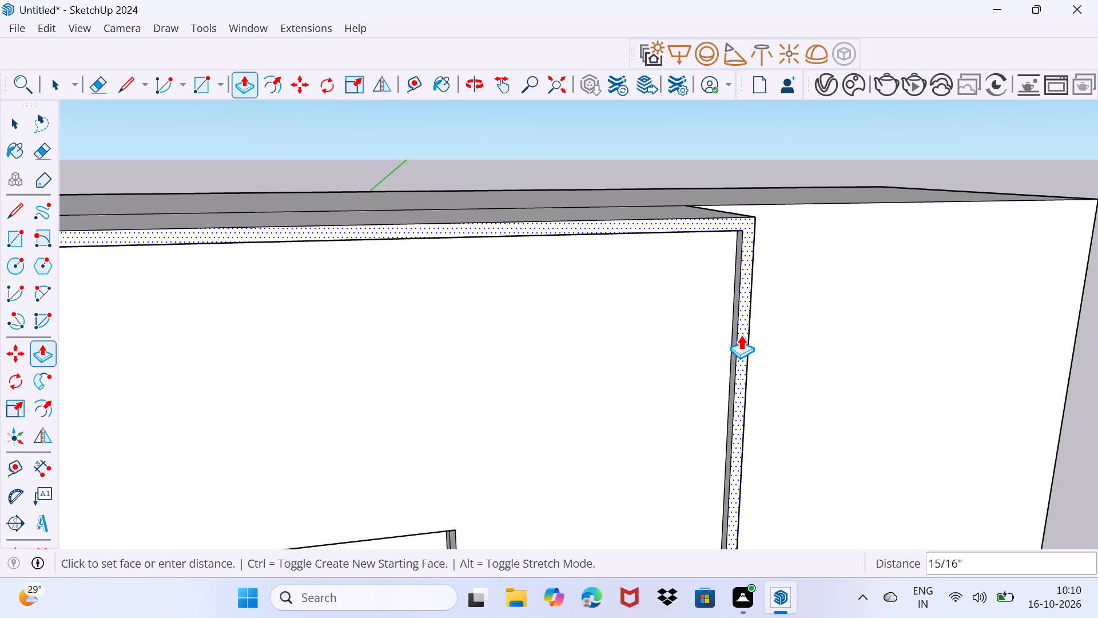
pyautogui.click(741, 335)
pyautogui.press('space')
pyautogui.moveTo(678, 363); pyautogui.dragTo(703, 334)
# Extrude the raised wall's rear face back about 46' 9 1/4" to the building's rear edge.
pyautogui.scroll(-12, 695, 328)
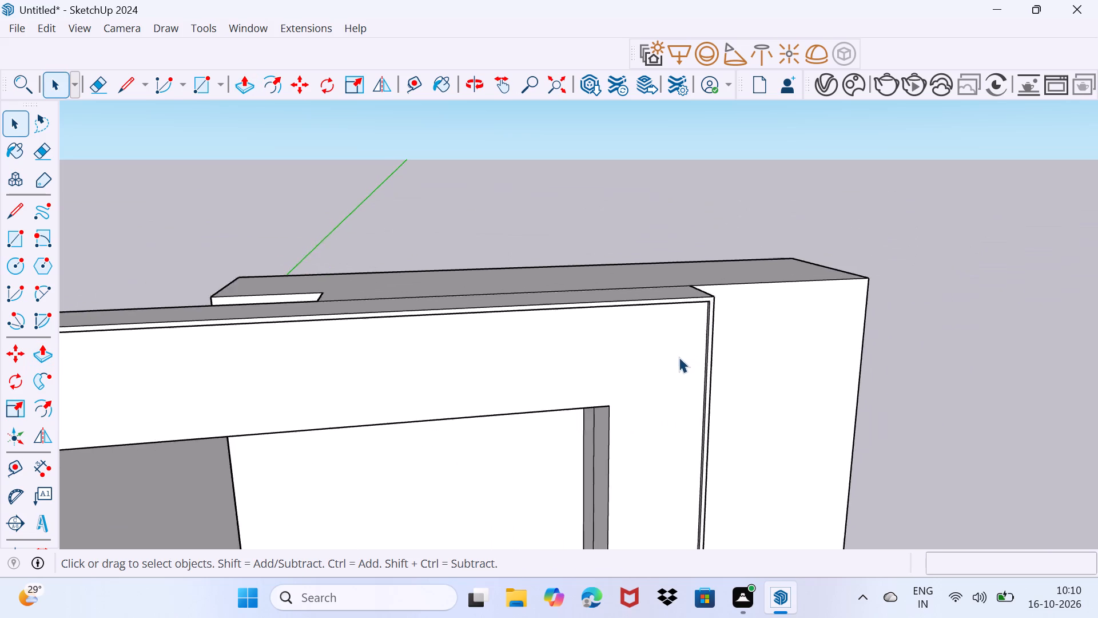
pyautogui.scroll(-7, 679, 357)
pyautogui.moveTo(394, 419); pyautogui.dragTo(544, 382, button='middle')
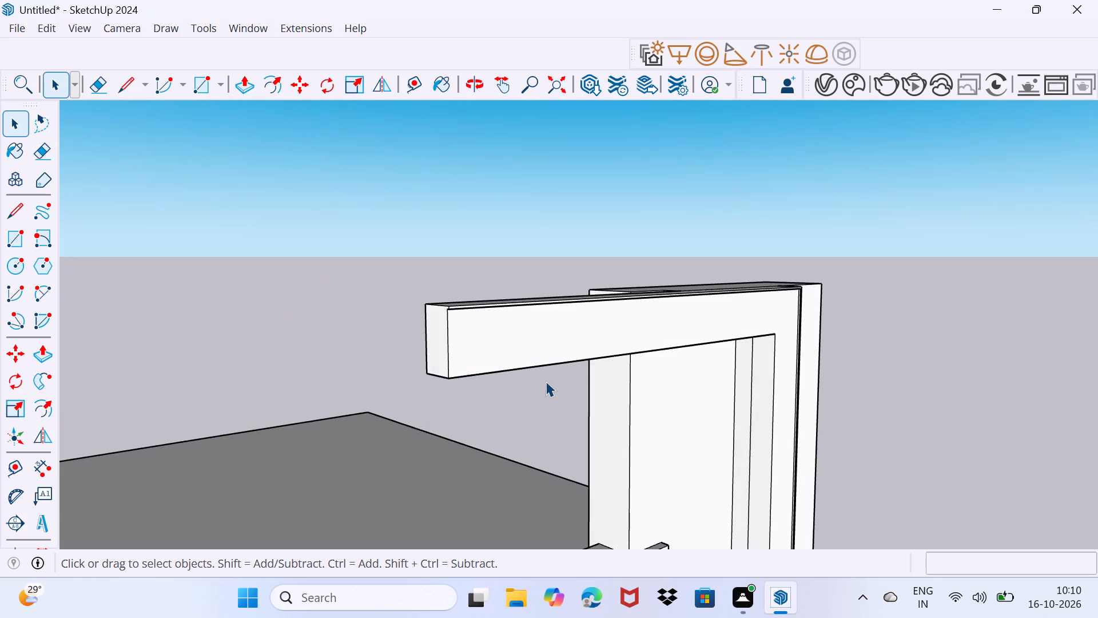
pyautogui.moveTo(543, 384); pyautogui.dragTo(682, 380, button='middle')
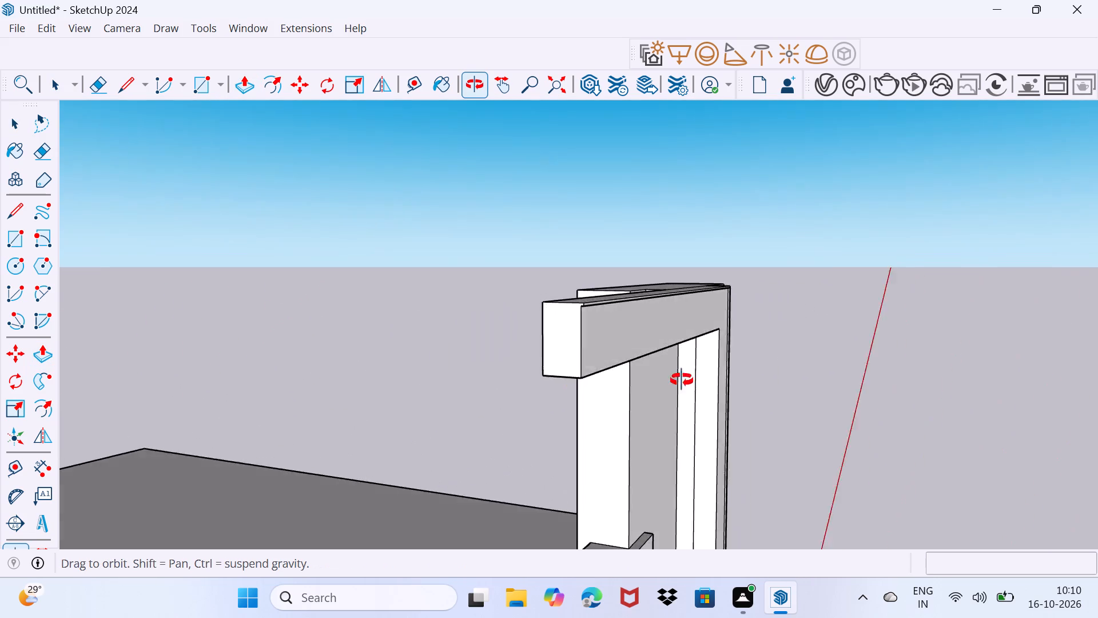
pyautogui.moveTo(682, 380); pyautogui.dragTo(797, 375, button='middle')
pyautogui.scroll(-12, 666, 411)
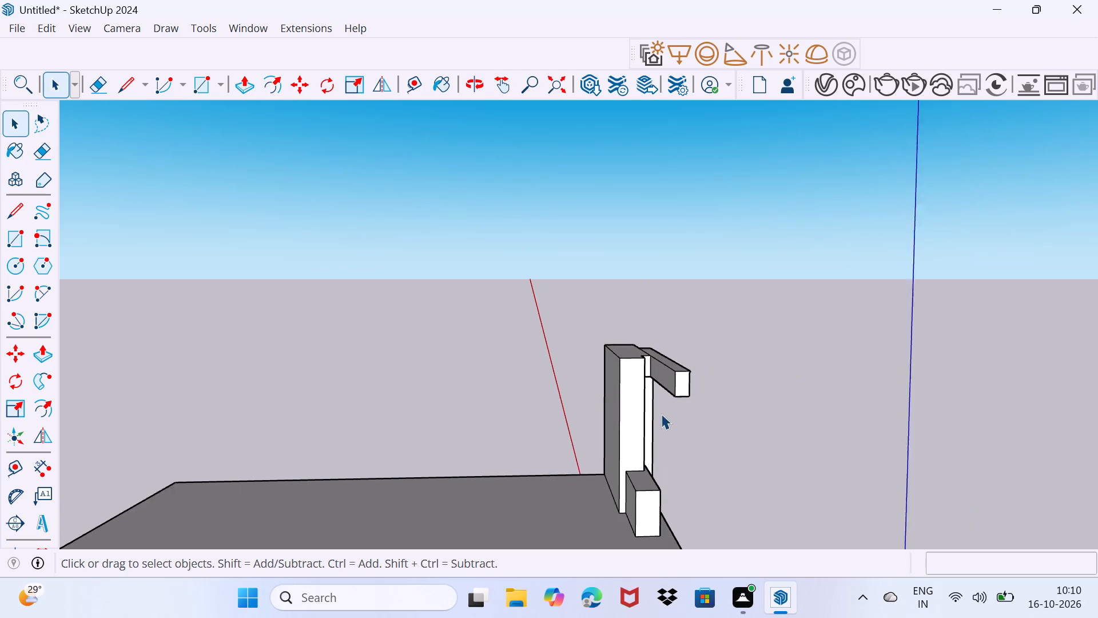
pyautogui.scroll(-1, 661, 414)
pyautogui.moveTo(640, 505); pyautogui.dragTo(747, 505, button='middle')
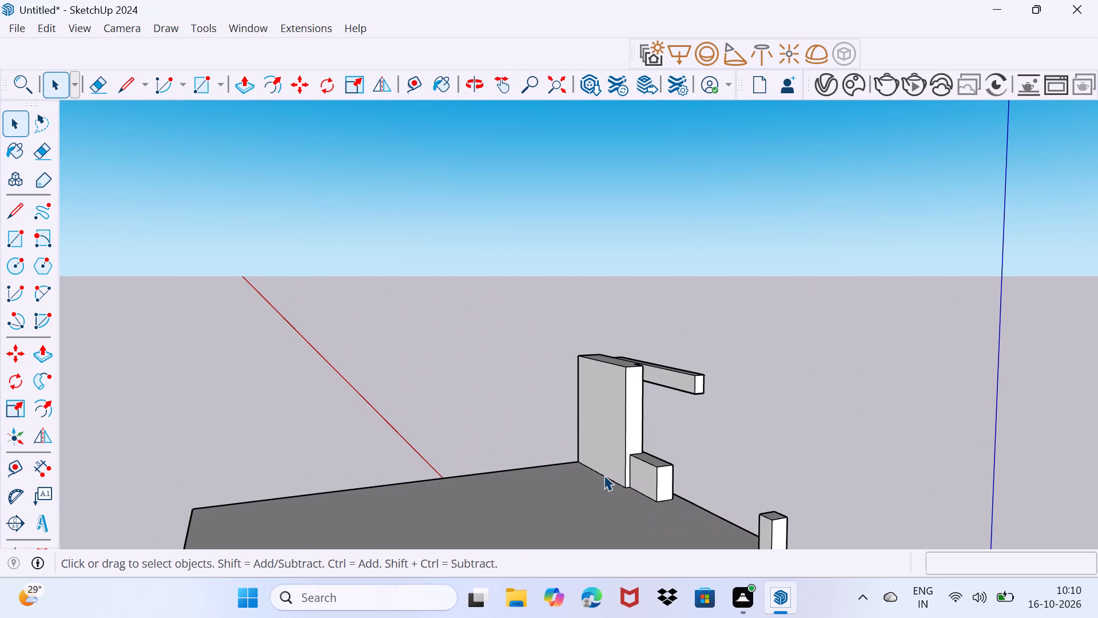
pyautogui.scroll(3, 594, 462)
pyautogui.moveTo(599, 453); pyautogui.dragTo(624, 459, button='middle')
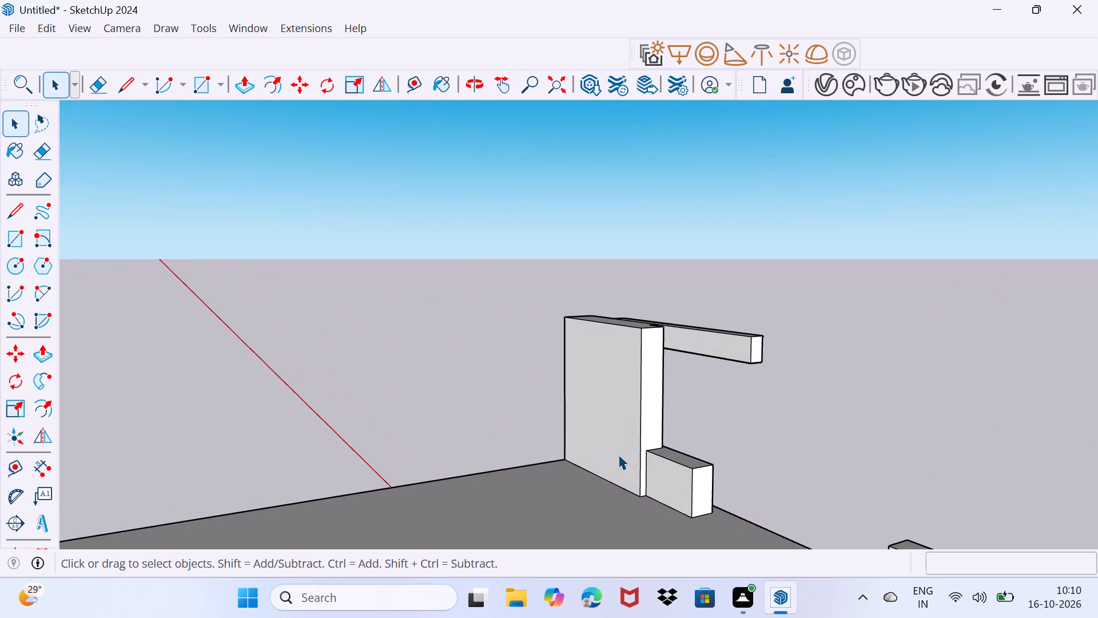
pyautogui.click(618, 454)
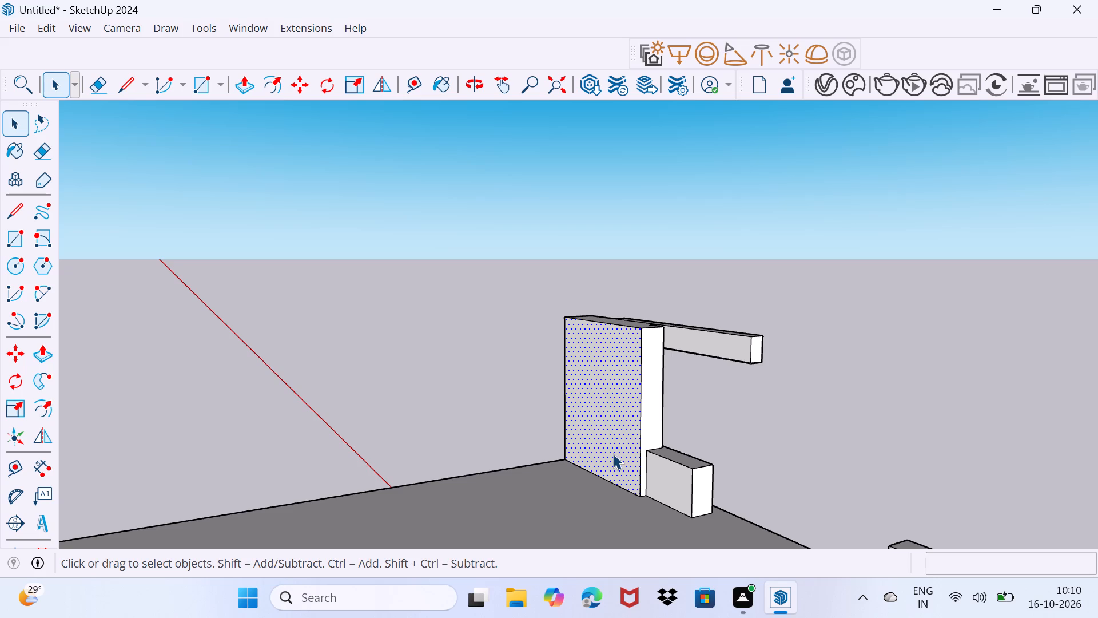
pyautogui.scroll(3, 643, 484)
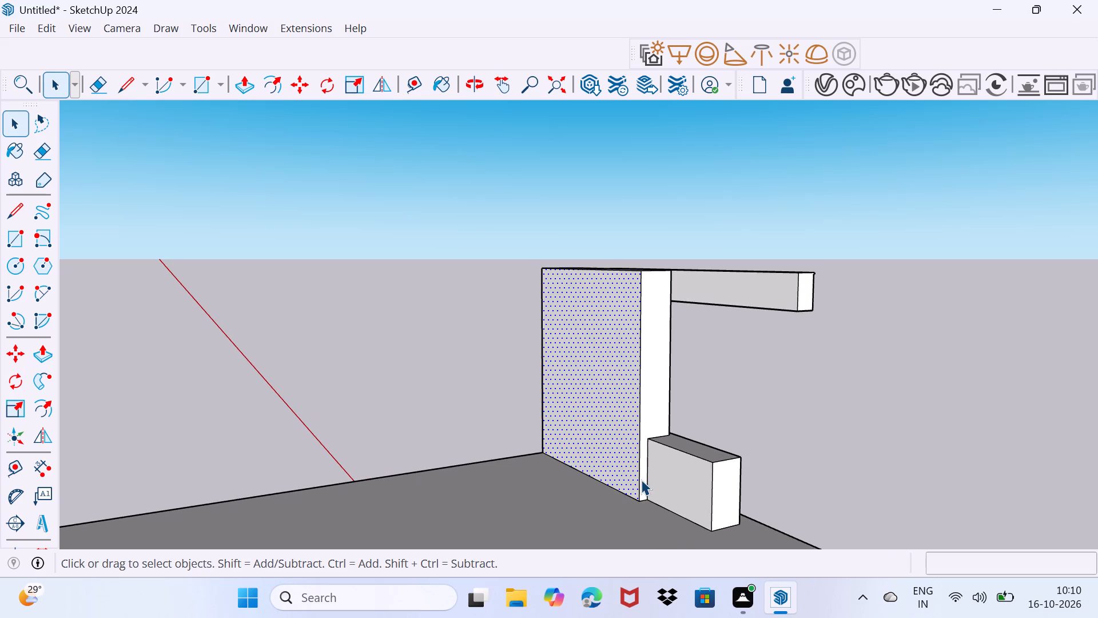
pyautogui.press('p')
pyautogui.click(619, 464)
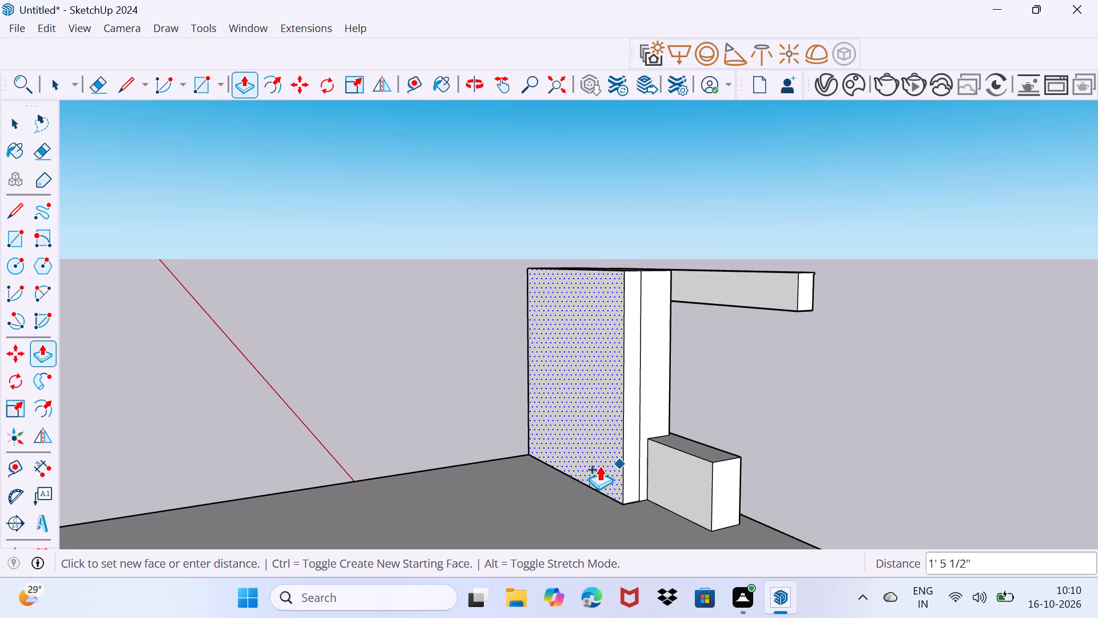
pyautogui.scroll(-10, 454, 494)
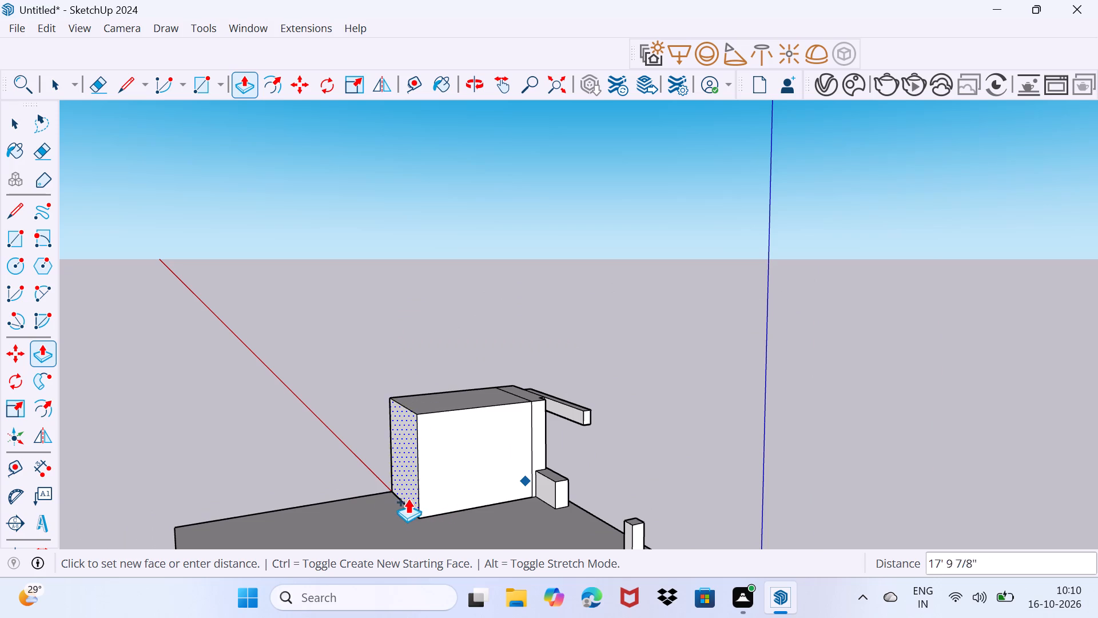
pyautogui.moveTo(352, 504); pyautogui.dragTo(576, 452, button='middle')
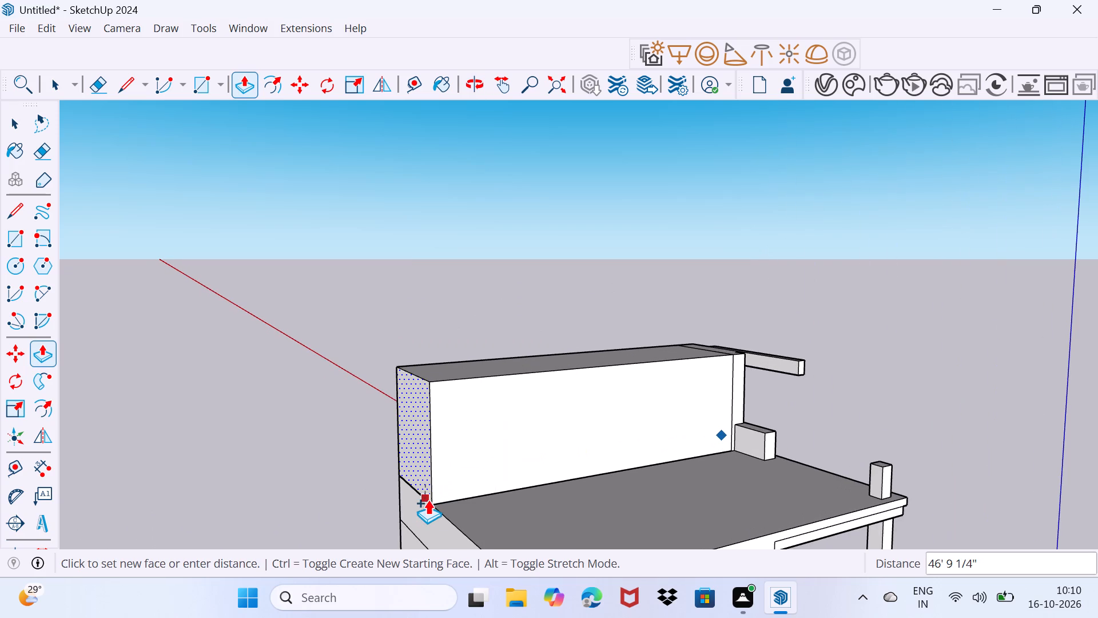
pyautogui.click(427, 508)
pyautogui.press('space')
pyautogui.moveTo(448, 489); pyautogui.dragTo(491, 452)
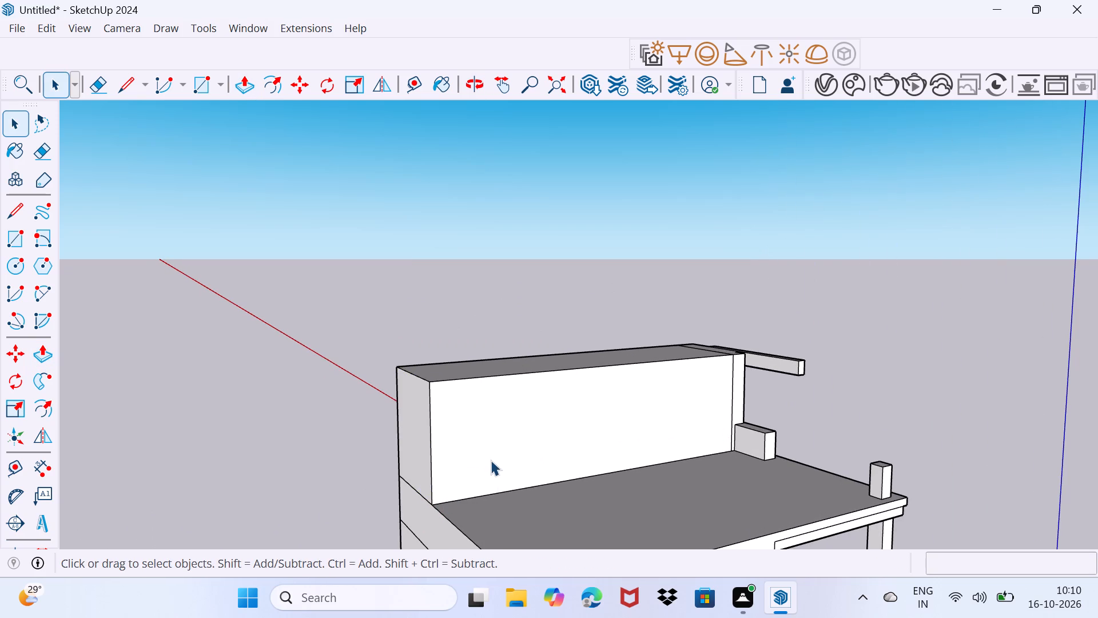
# Extrude the overhanging beam's rear face back 50' until it is flush with the extended wall's rear face.
pyautogui.scroll(4, 487, 468)
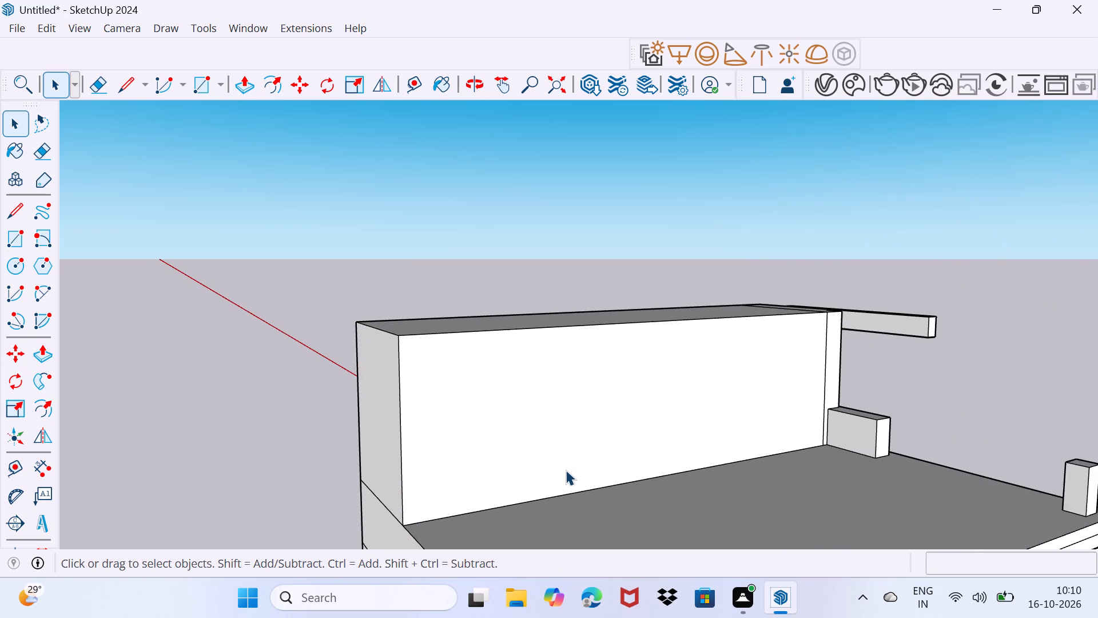
pyautogui.moveTo(597, 479); pyautogui.dragTo(535, 478, button='middle')
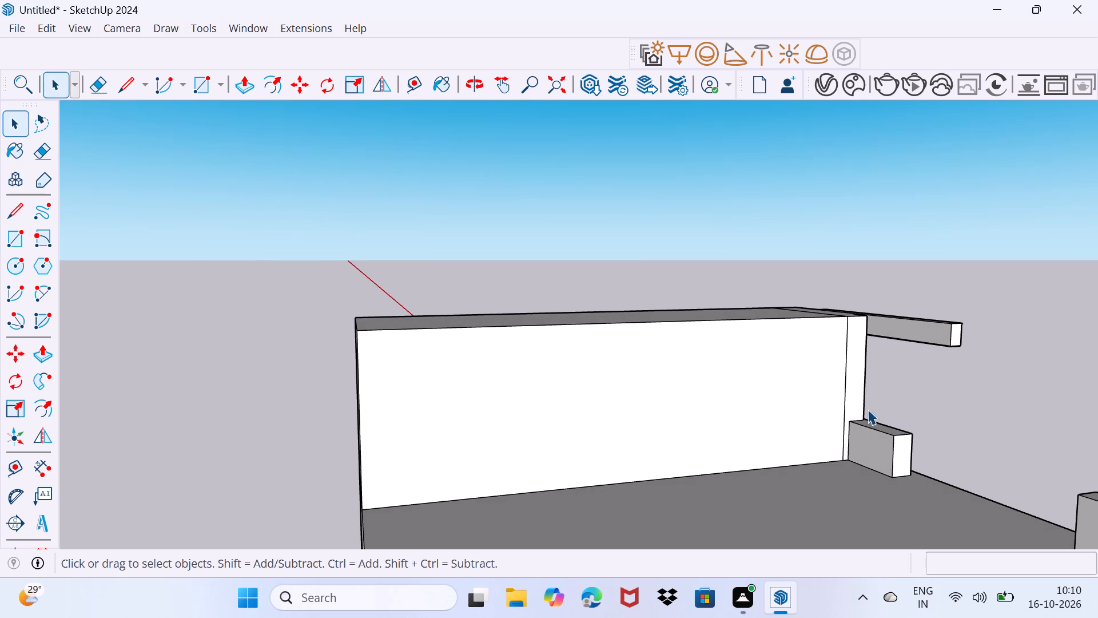
pyautogui.scroll(1, 924, 349)
pyautogui.moveTo(924, 344); pyautogui.dragTo(934, 354, button='middle')
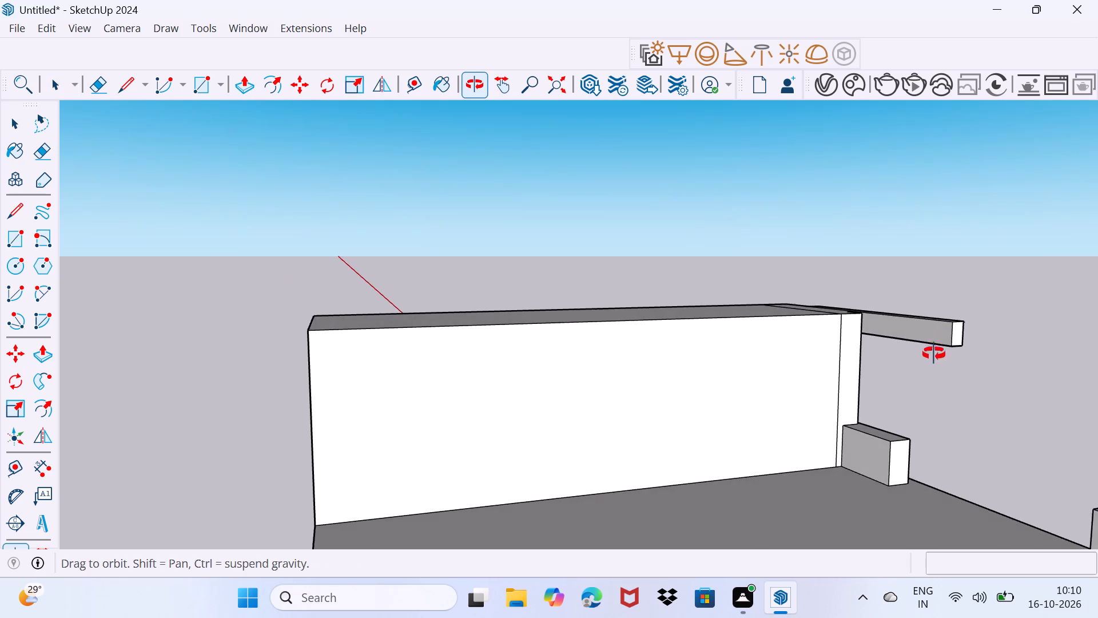
pyautogui.moveTo(934, 354); pyautogui.dragTo(942, 364, button='middle')
pyautogui.scroll(3, 803, 337)
pyautogui.moveTo(853, 327); pyautogui.dragTo(866, 397, button='middle')
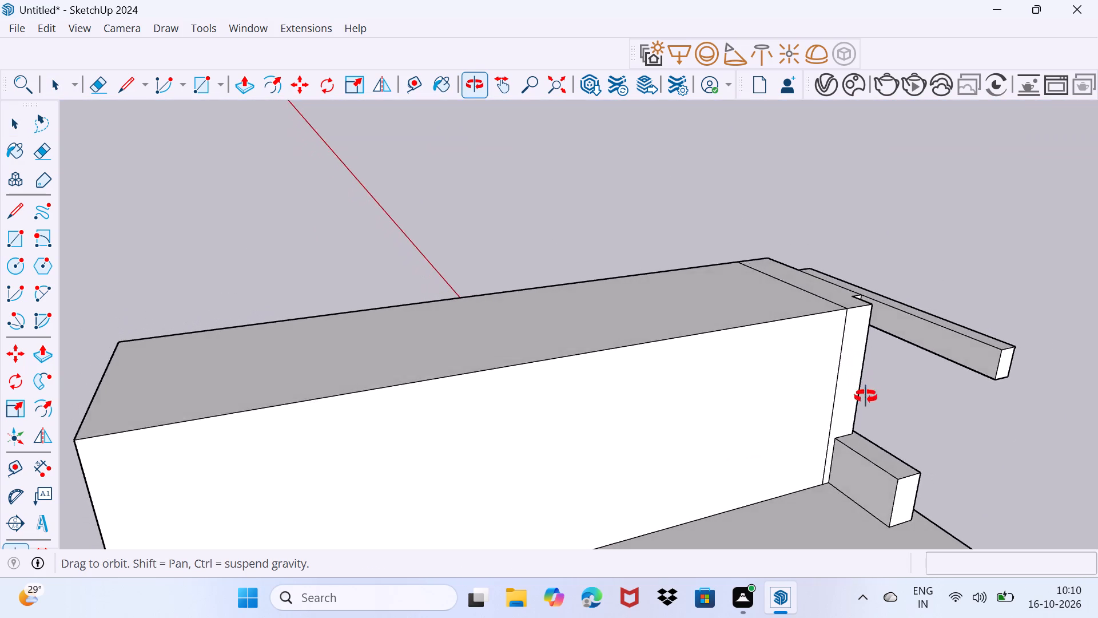
pyautogui.moveTo(866, 397); pyautogui.dragTo(870, 406, button='middle')
pyautogui.click(926, 334)
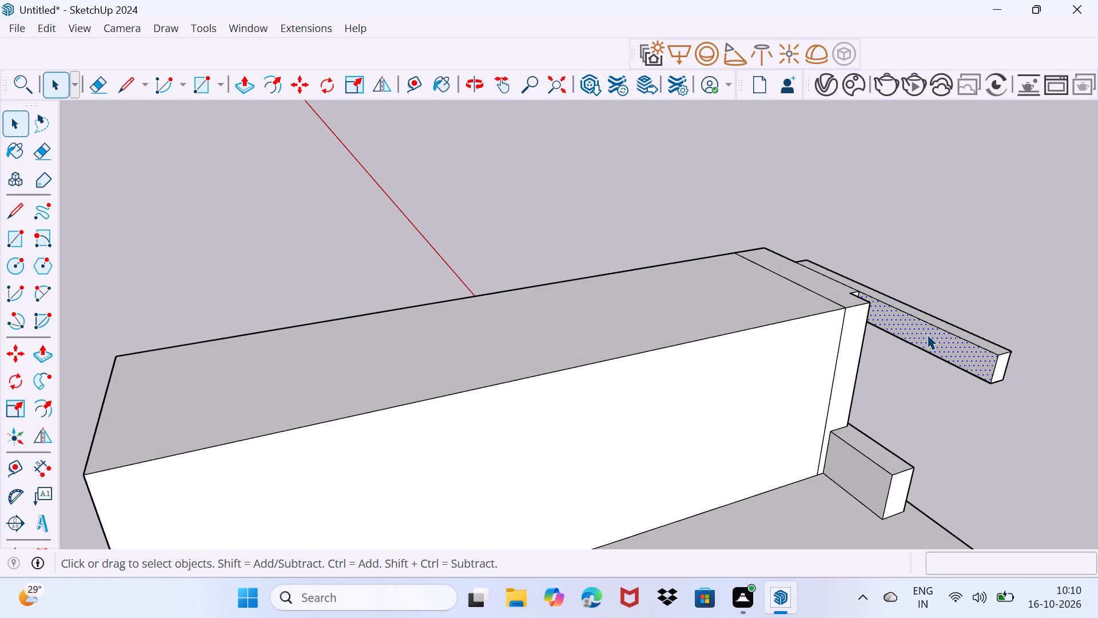
pyautogui.press('p')
pyautogui.click(926, 334)
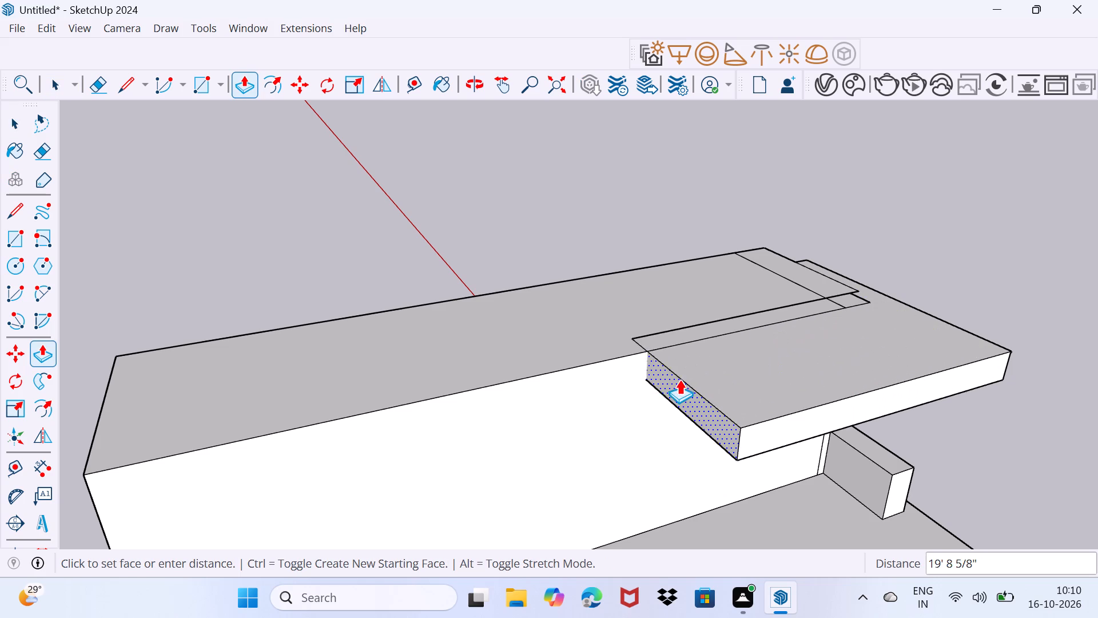
pyautogui.scroll(-5, 679, 380)
pyautogui.scroll(2, 677, 383)
pyautogui.scroll(-1, 668, 387)
pyautogui.moveTo(417, 457); pyautogui.dragTo(705, 371, button='middle')
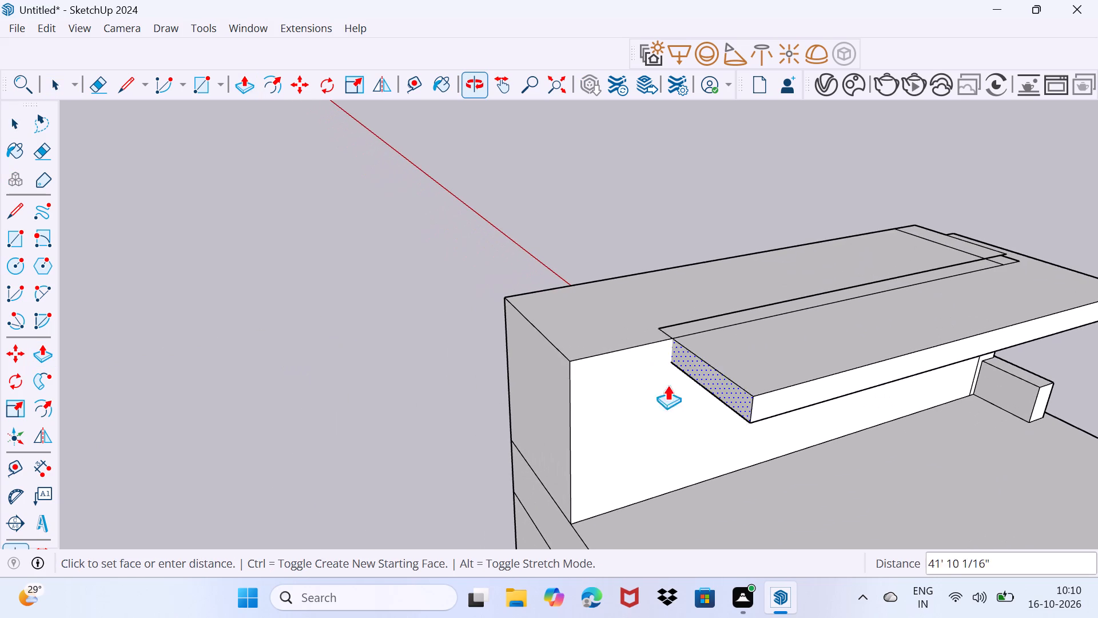
pyautogui.click(551, 471)
pyautogui.scroll(3, 576, 397)
pyautogui.press('space')
pyautogui.moveTo(546, 404); pyautogui.dragTo(584, 381)
pyautogui.scroll(2, 540, 384)
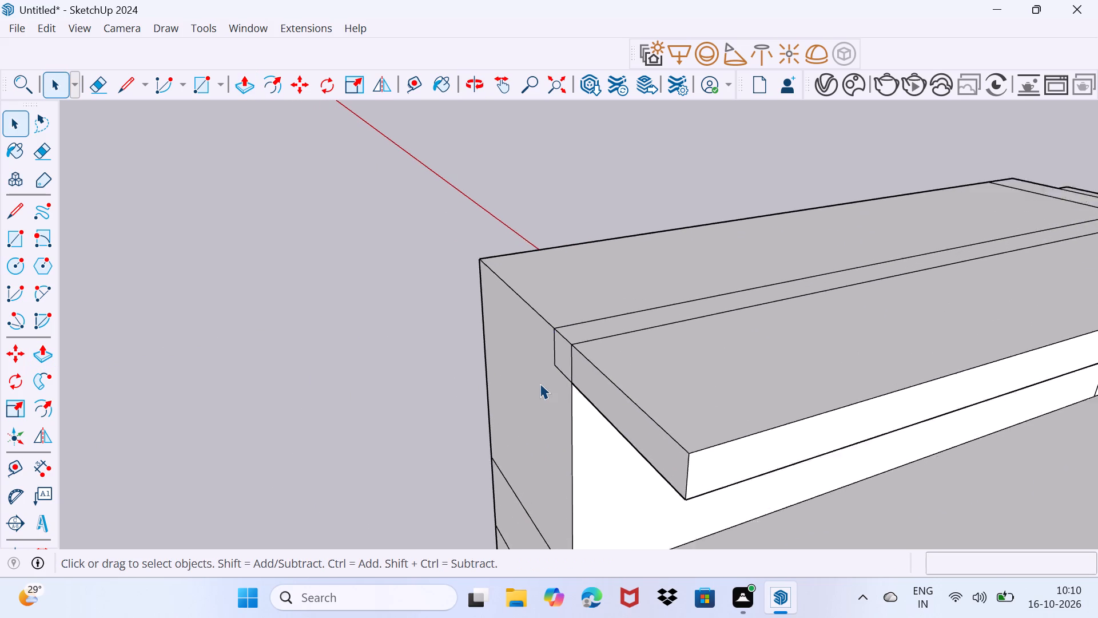
pyautogui.scroll(2, 540, 383)
pyautogui.moveTo(546, 381); pyautogui.dragTo(646, 403, button='middle')
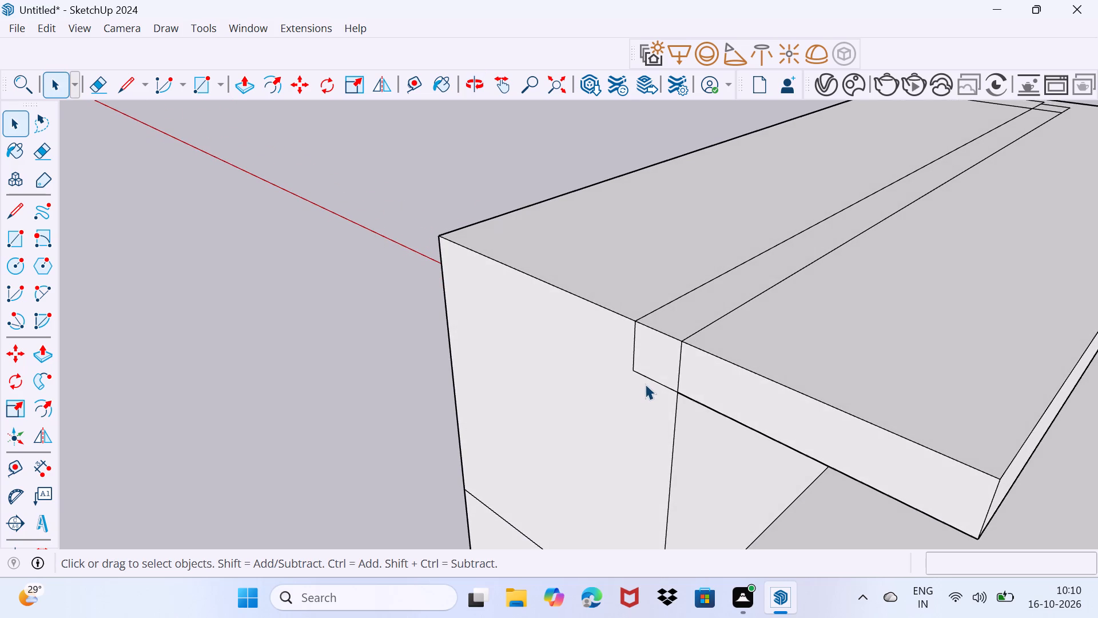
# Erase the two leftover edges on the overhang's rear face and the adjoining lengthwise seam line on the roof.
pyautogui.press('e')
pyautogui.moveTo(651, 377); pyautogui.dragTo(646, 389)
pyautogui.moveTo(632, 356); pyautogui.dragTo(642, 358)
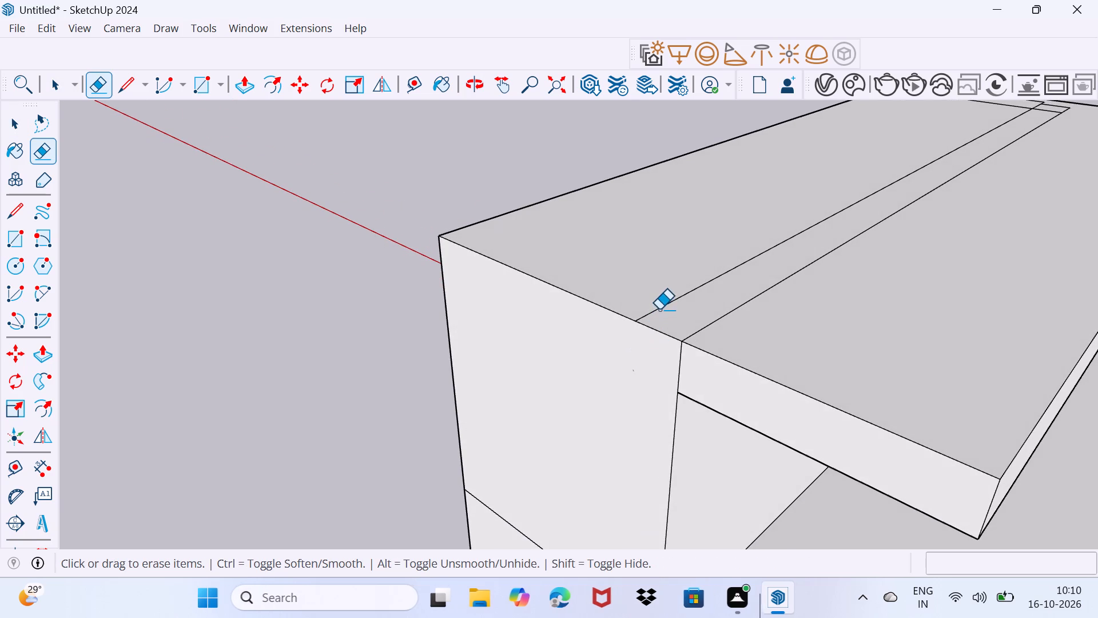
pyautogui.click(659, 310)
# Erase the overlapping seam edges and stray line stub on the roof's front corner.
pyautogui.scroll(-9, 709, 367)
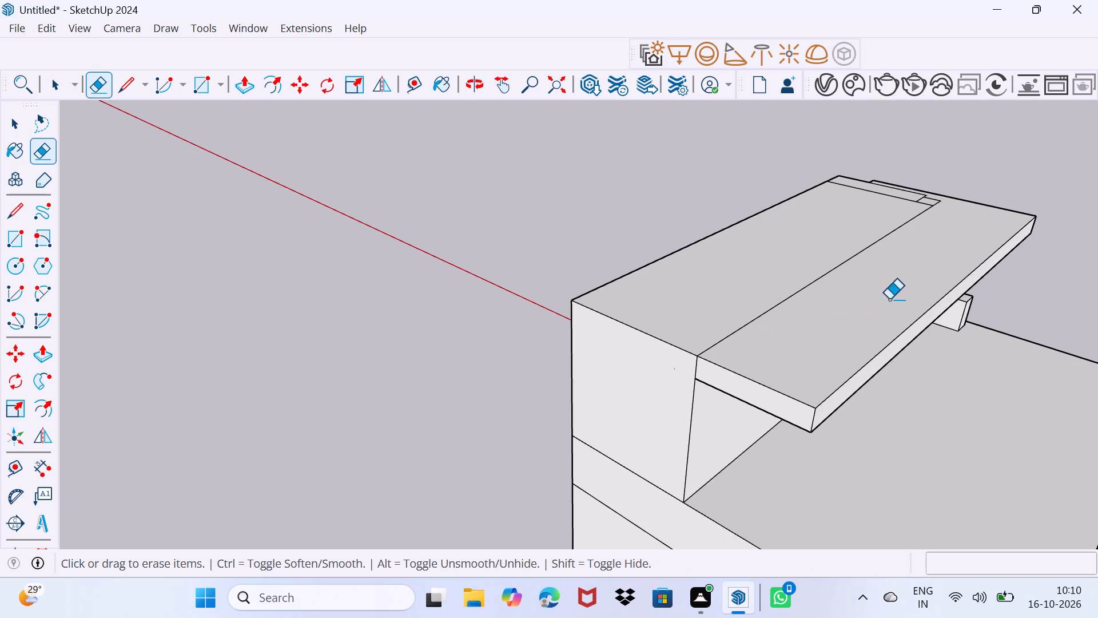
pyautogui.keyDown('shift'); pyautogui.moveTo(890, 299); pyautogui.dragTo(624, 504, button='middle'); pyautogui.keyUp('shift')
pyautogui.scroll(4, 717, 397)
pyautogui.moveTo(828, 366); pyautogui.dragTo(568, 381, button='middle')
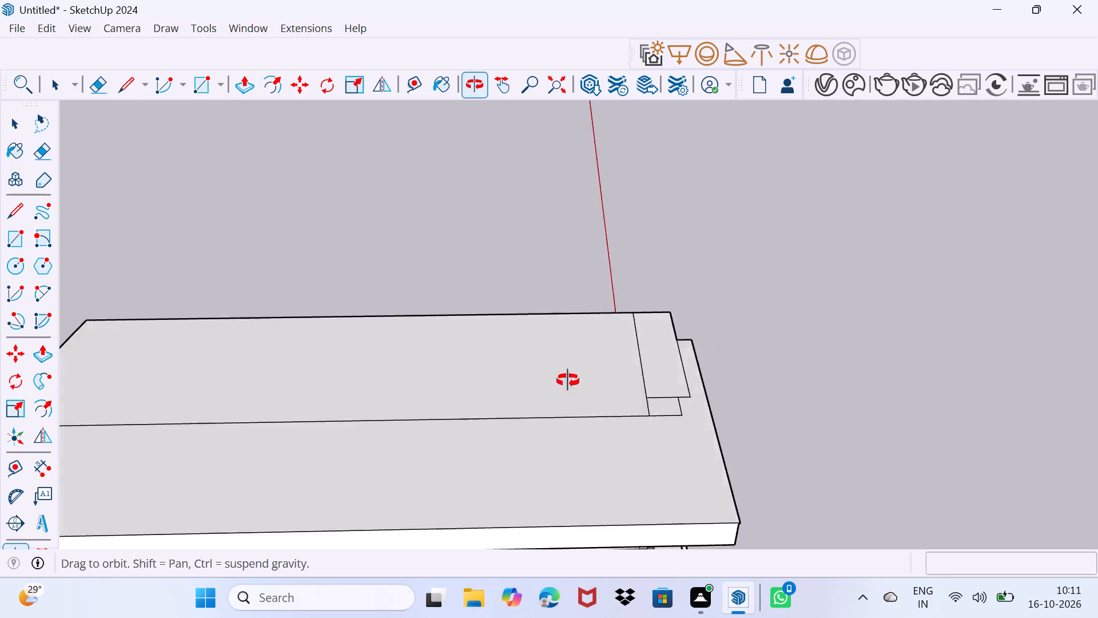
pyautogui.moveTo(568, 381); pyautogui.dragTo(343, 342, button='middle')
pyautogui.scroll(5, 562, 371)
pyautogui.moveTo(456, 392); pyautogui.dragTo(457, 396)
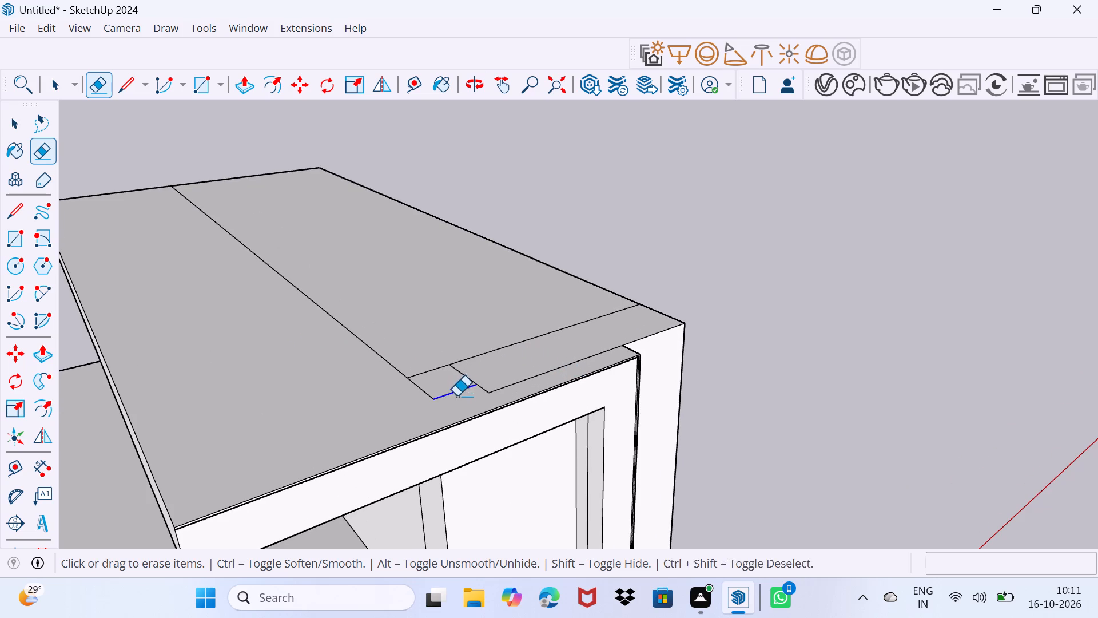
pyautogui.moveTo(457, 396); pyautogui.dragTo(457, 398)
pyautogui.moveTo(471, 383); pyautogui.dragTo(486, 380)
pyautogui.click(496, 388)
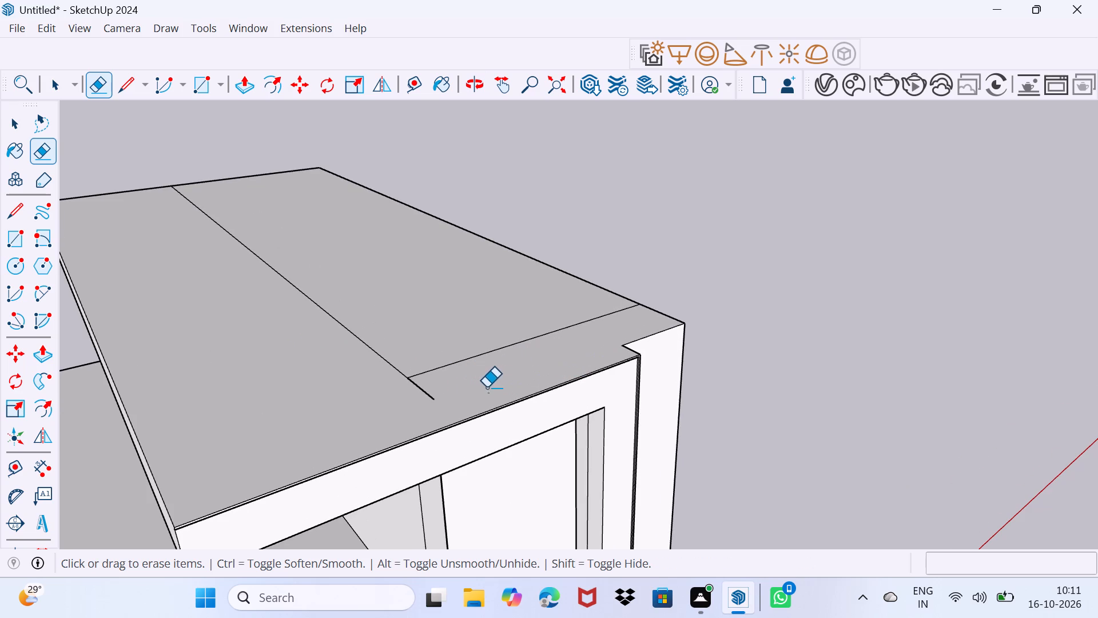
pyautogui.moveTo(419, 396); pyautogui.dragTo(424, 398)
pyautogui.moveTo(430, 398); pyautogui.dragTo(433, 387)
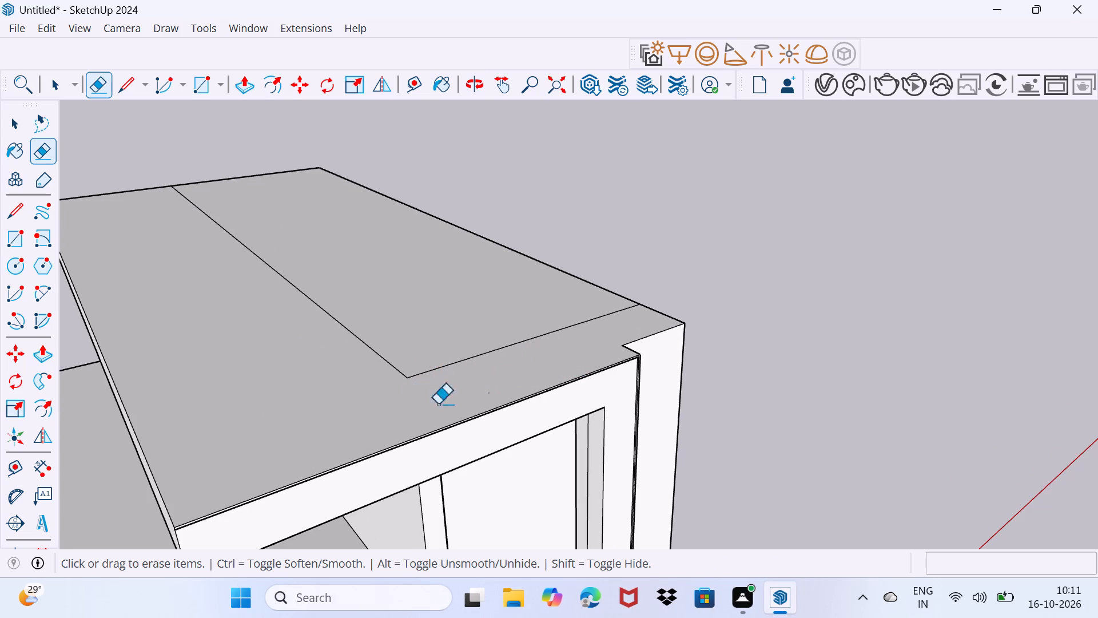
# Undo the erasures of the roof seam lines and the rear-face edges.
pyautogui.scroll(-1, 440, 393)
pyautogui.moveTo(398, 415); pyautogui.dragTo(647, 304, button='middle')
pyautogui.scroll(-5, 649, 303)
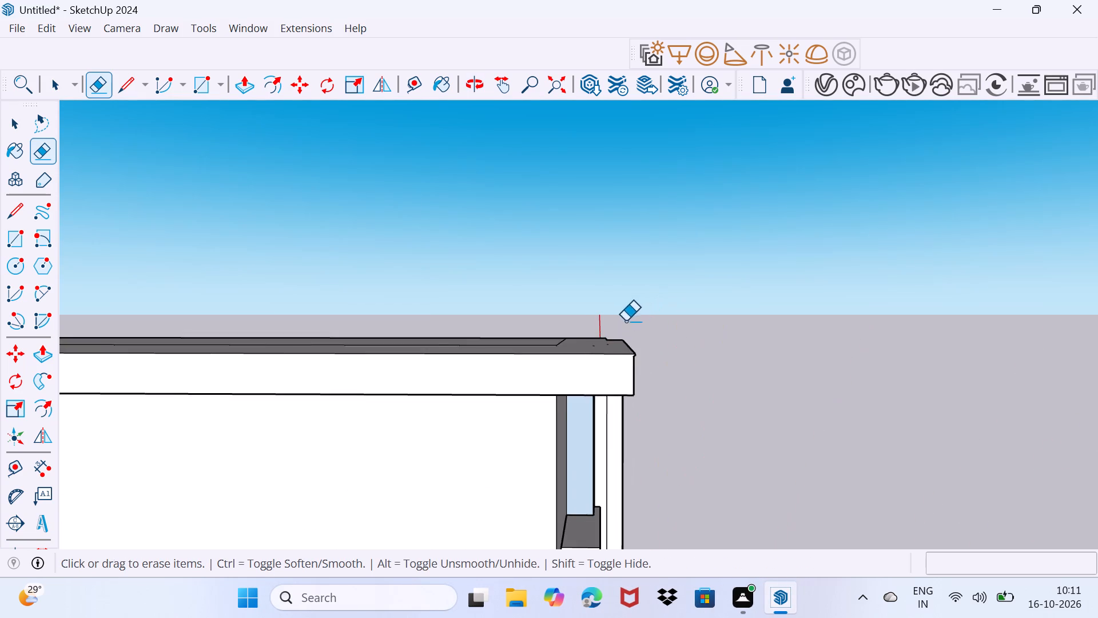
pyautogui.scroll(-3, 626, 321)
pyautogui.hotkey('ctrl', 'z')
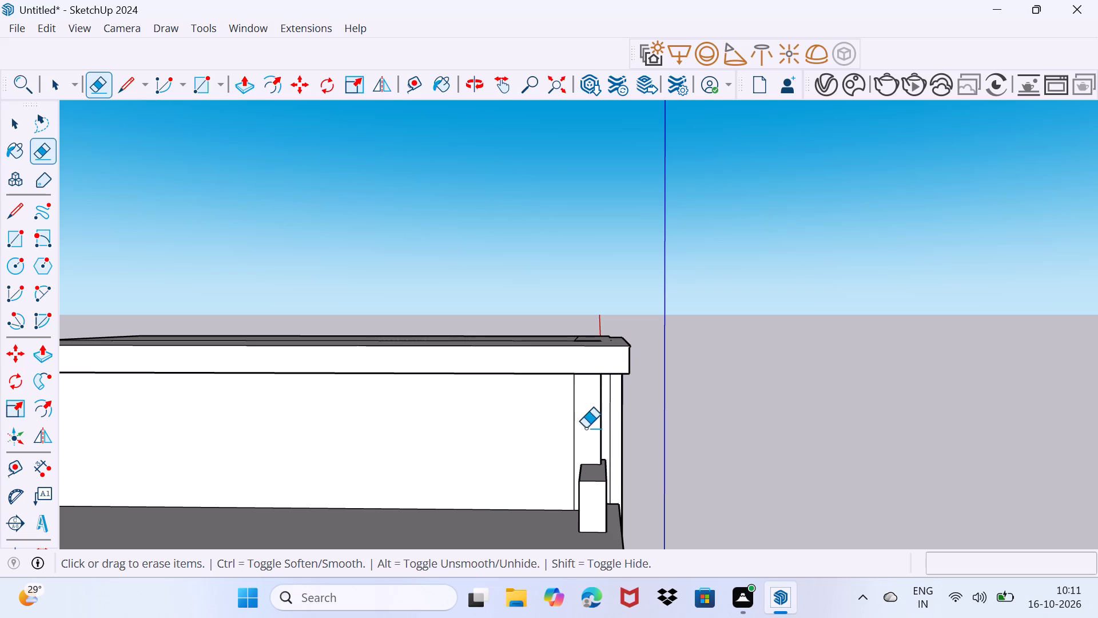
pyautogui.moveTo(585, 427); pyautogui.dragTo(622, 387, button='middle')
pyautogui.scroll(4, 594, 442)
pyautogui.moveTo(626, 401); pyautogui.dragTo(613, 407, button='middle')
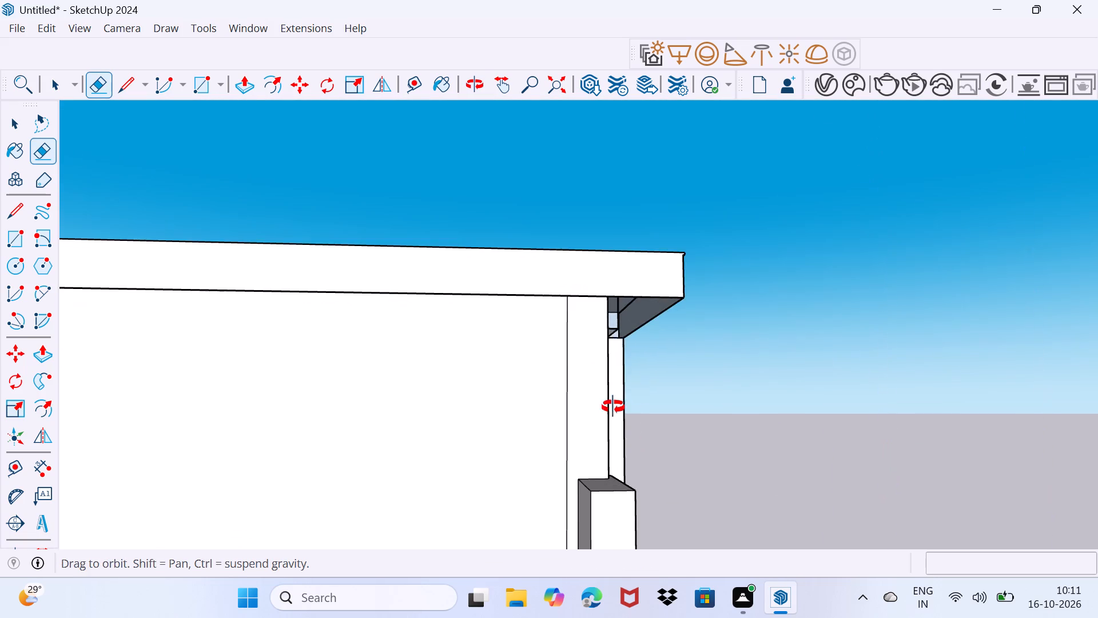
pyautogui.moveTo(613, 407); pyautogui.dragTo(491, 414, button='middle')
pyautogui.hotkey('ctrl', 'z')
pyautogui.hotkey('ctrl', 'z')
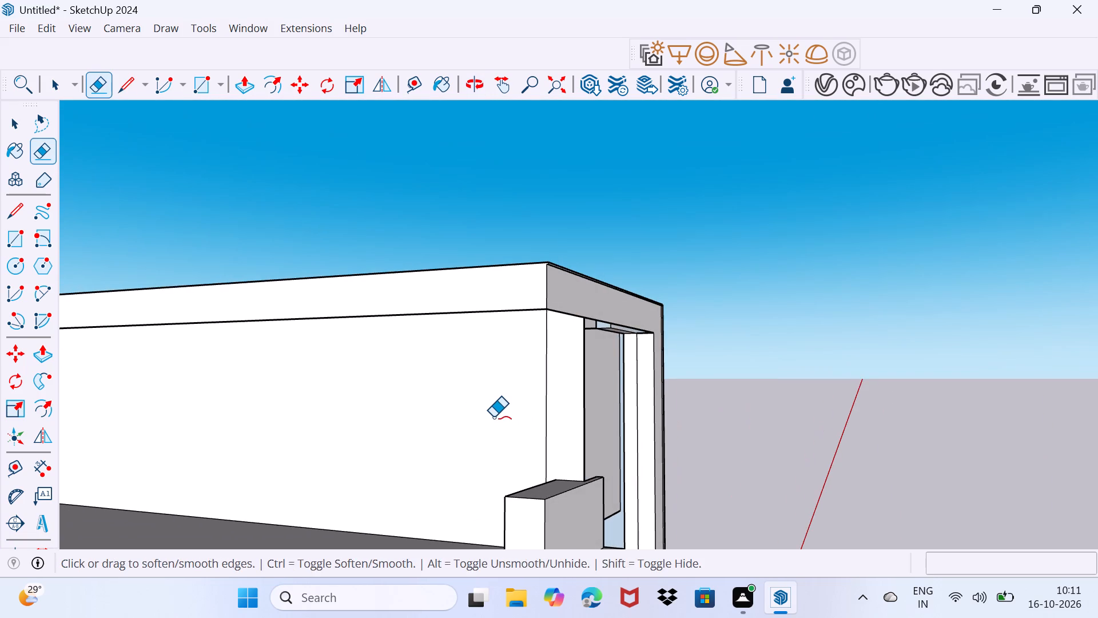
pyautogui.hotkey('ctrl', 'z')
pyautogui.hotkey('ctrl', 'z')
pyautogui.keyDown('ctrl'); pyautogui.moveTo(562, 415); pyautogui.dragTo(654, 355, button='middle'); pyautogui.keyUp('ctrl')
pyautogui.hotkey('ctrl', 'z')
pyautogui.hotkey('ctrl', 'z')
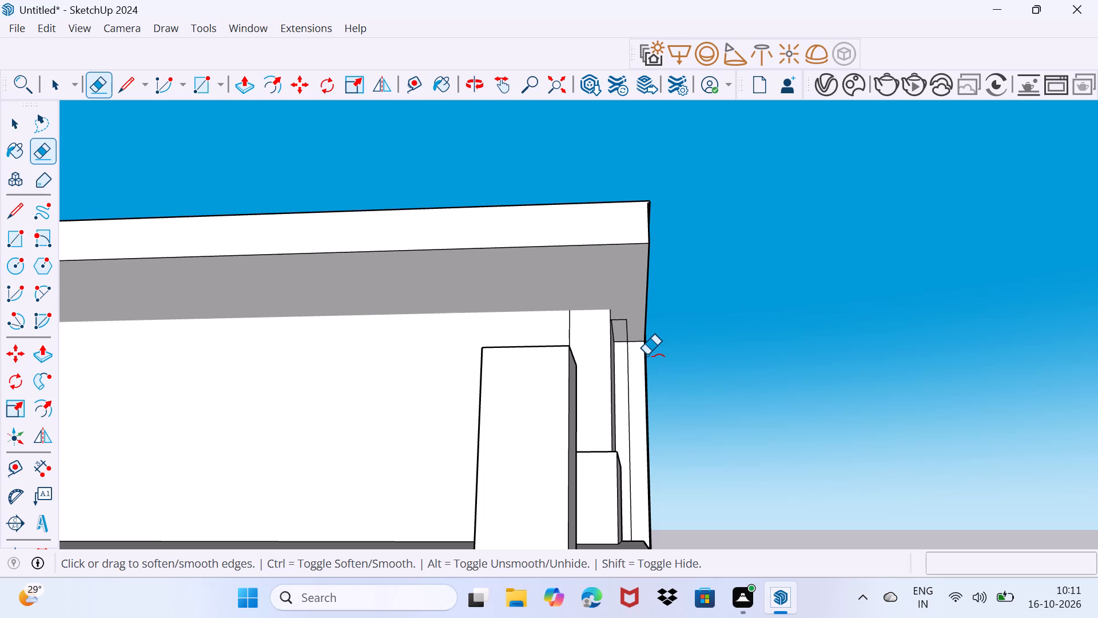
# Erase two outline edges on the overhang's underside beside the post, then try erasing the adjoining third edge and undo it.
pyautogui.scroll(11, 630, 348)
pyautogui.moveTo(621, 328); pyautogui.dragTo(582, 342, button='middle')
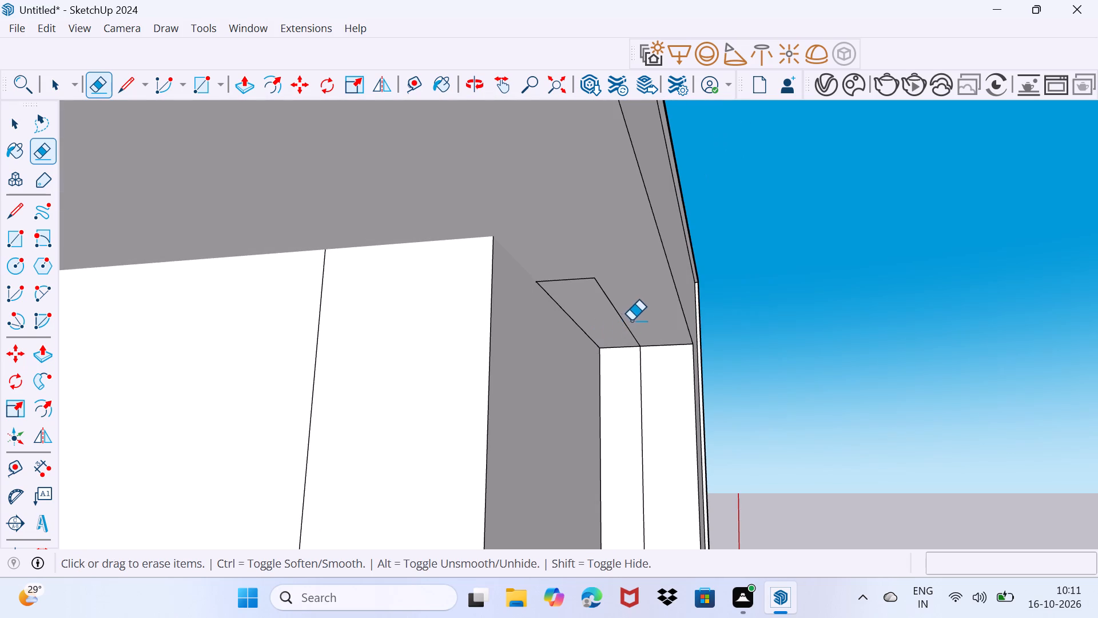
pyautogui.moveTo(631, 320); pyautogui.dragTo(615, 324)
pyautogui.moveTo(586, 277); pyautogui.dragTo(584, 289)
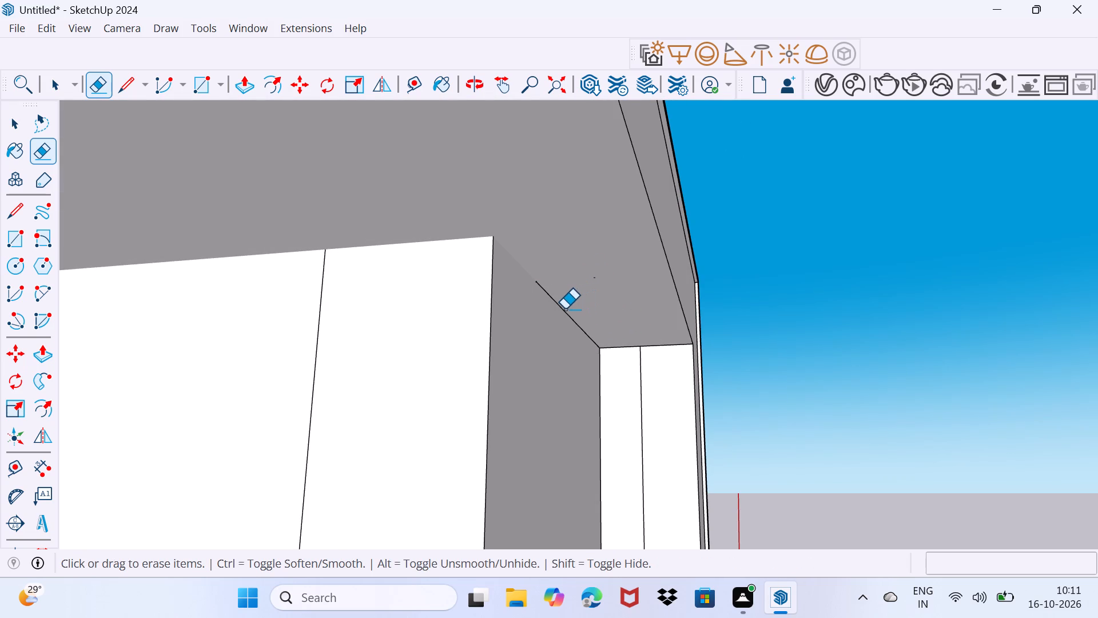
pyautogui.click(562, 310)
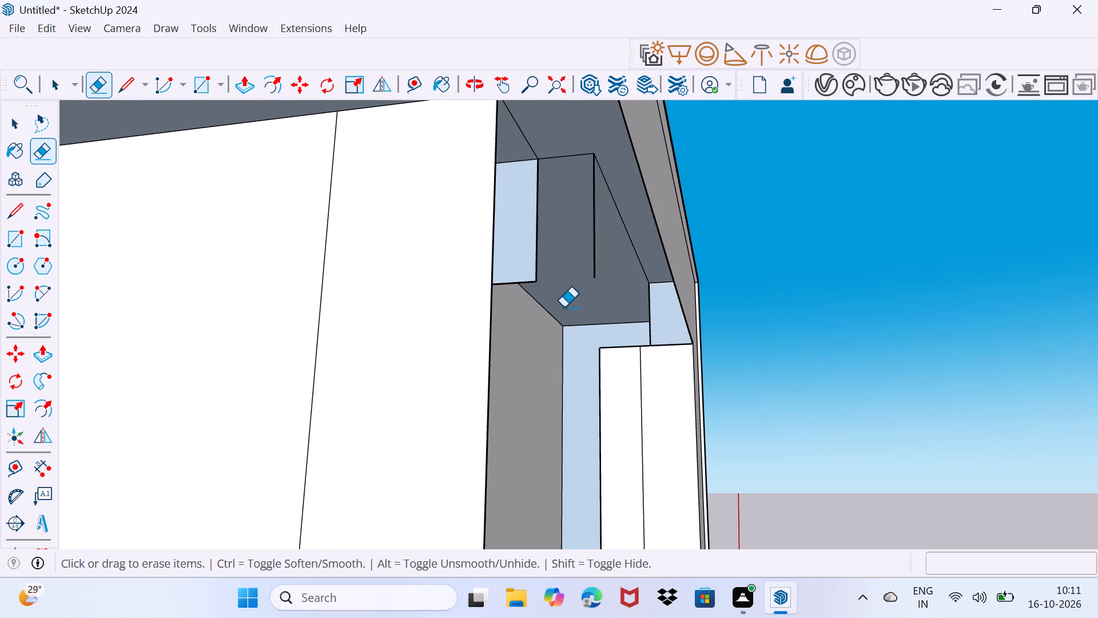
pyautogui.hotkey('ctrl', 'z')
# Examine the roof overhang, its seam lines and its junction with the wall and post from several sides.
pyautogui.scroll(-5, 562, 309)
pyautogui.moveTo(574, 288); pyautogui.dragTo(500, 443, button='middle')
pyautogui.scroll(-3, 500, 435)
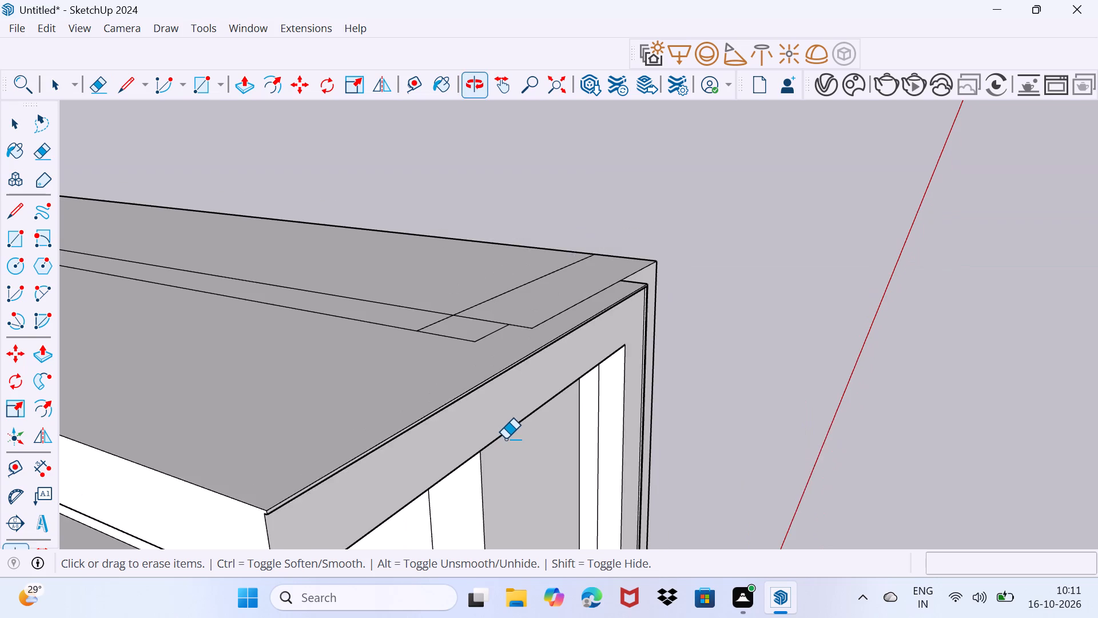
pyautogui.scroll(-3, 504, 433)
pyautogui.scroll(-1, 478, 360)
pyautogui.moveTo(488, 393); pyautogui.dragTo(311, 402, button='middle')
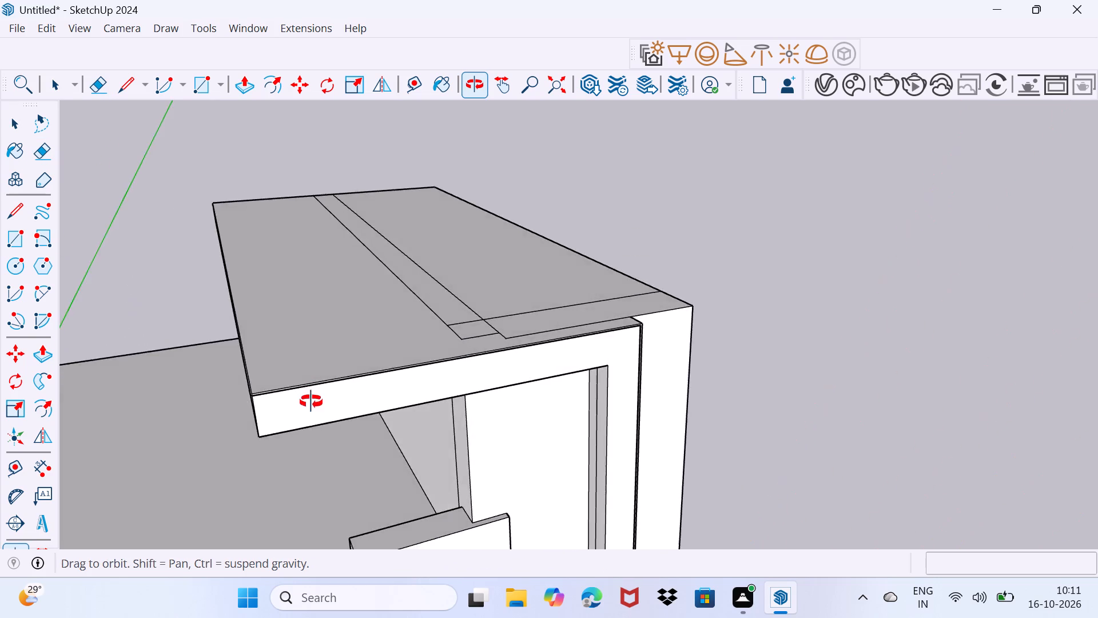
pyautogui.moveTo(311, 402); pyautogui.dragTo(771, 351, button='middle')
pyautogui.scroll(-14, 771, 351)
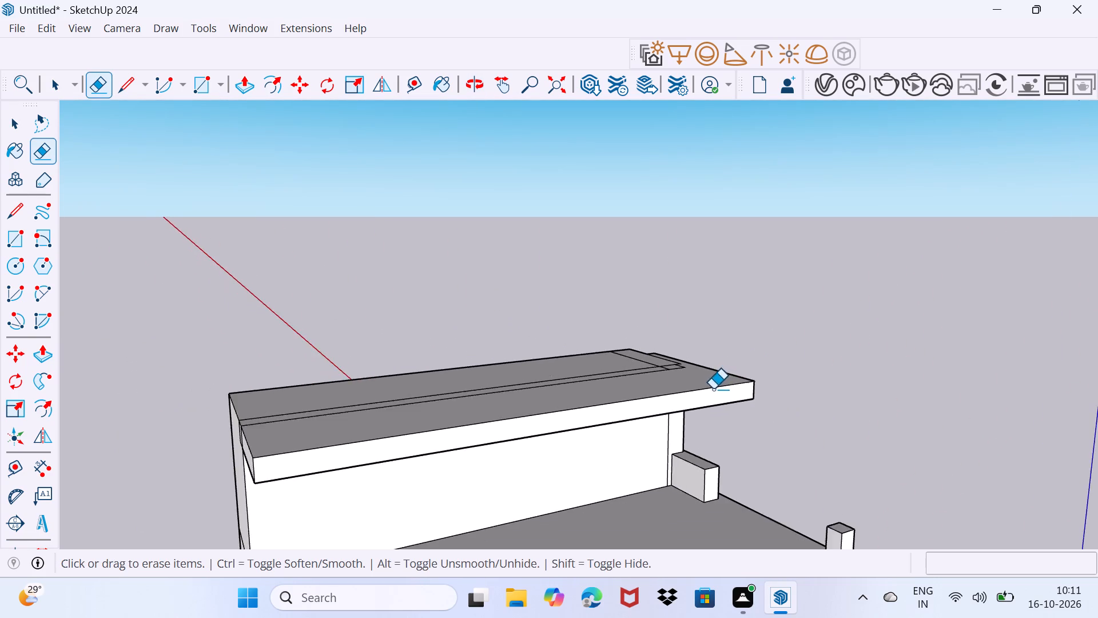
pyautogui.scroll(-2, 713, 389)
pyautogui.moveTo(685, 426); pyautogui.dragTo(606, 317, button='middle')
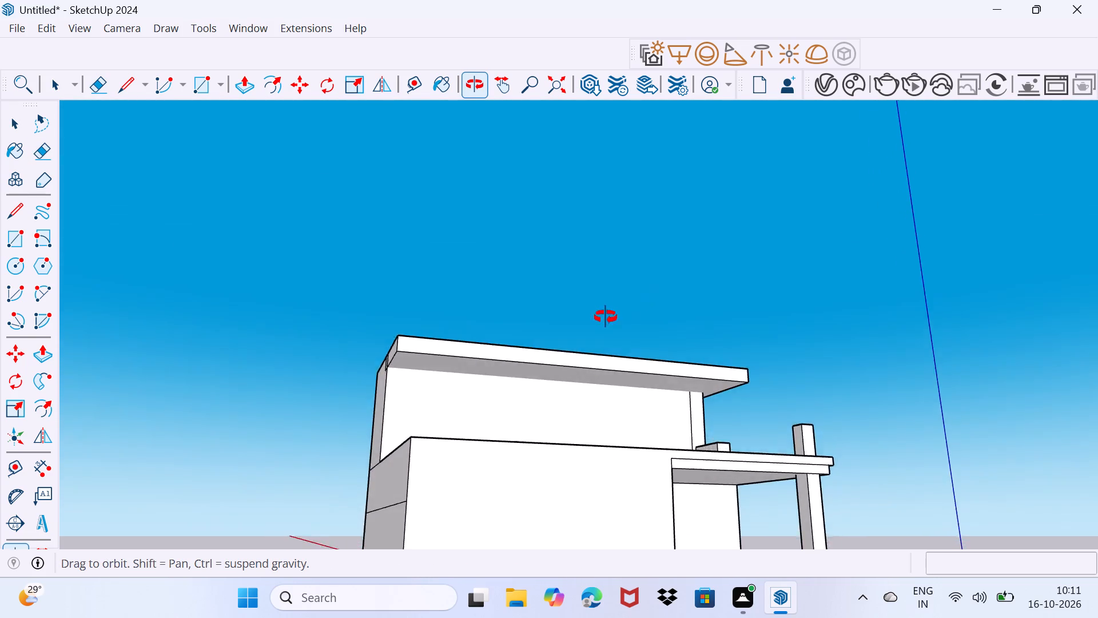
pyautogui.moveTo(606, 317); pyautogui.dragTo(494, 417, button='middle')
pyautogui.scroll(9, 715, 468)
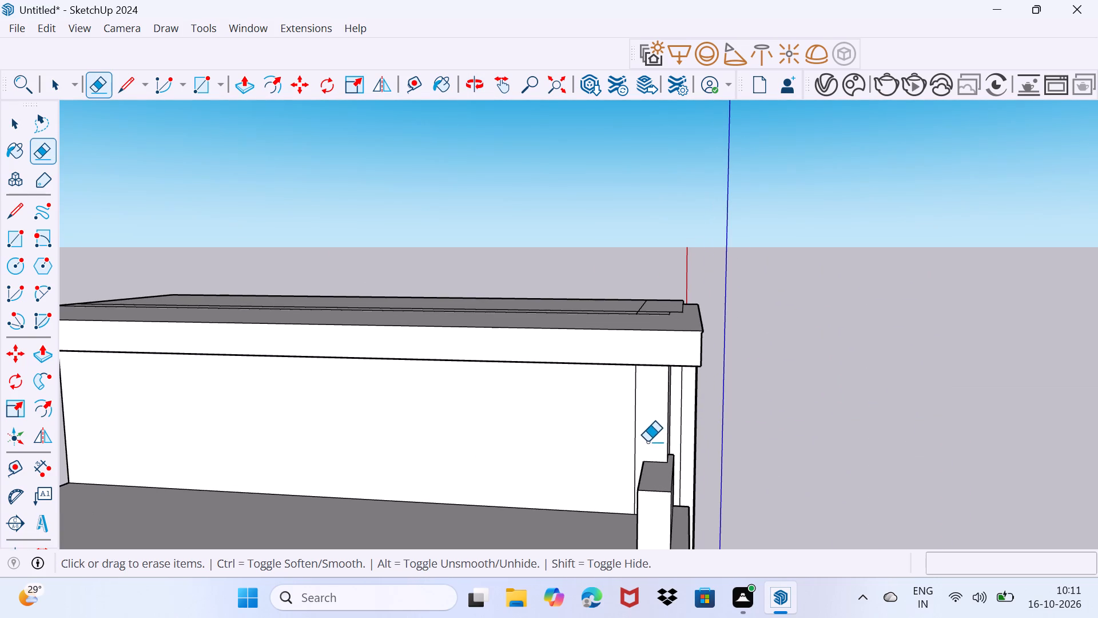
pyautogui.moveTo(651, 465); pyautogui.dragTo(491, 470, button='middle')
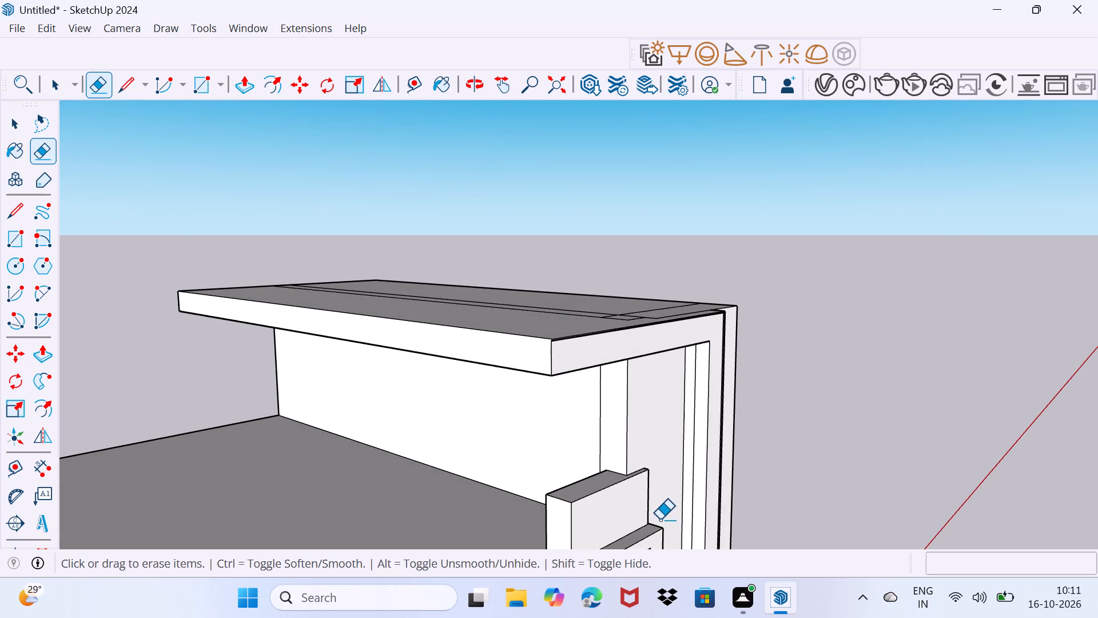
pyautogui.scroll(-2, 660, 520)
pyautogui.moveTo(654, 522); pyautogui.dragTo(607, 516, button='middle')
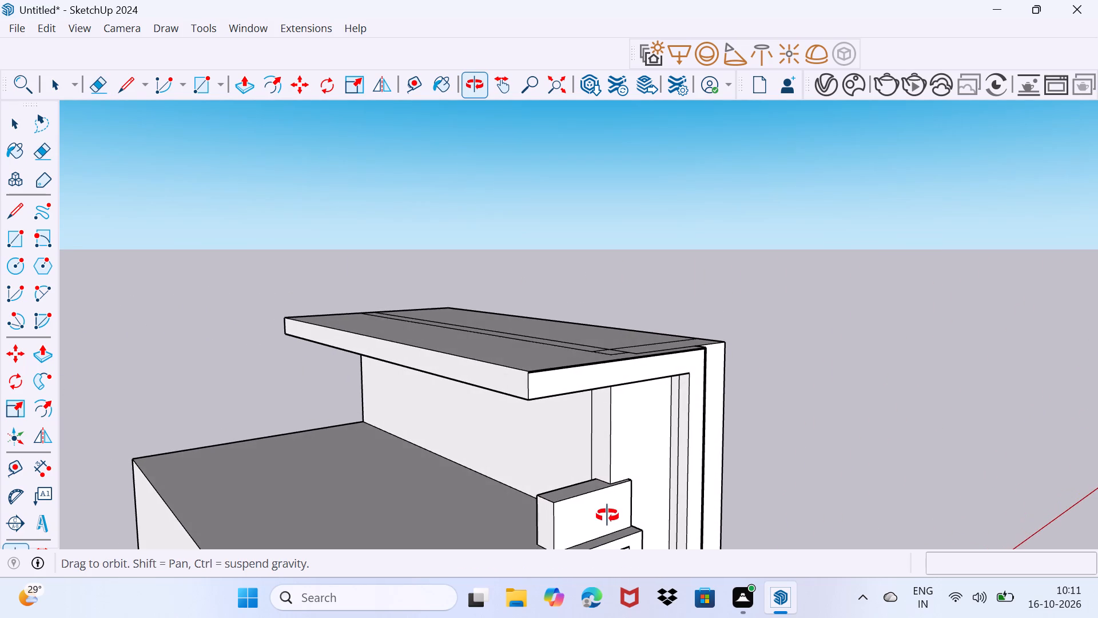
pyautogui.moveTo(607, 516); pyautogui.dragTo(563, 402, button='middle')
pyautogui.scroll(2, 558, 406)
pyautogui.moveTo(556, 405); pyautogui.dragTo(523, 431, button='middle')
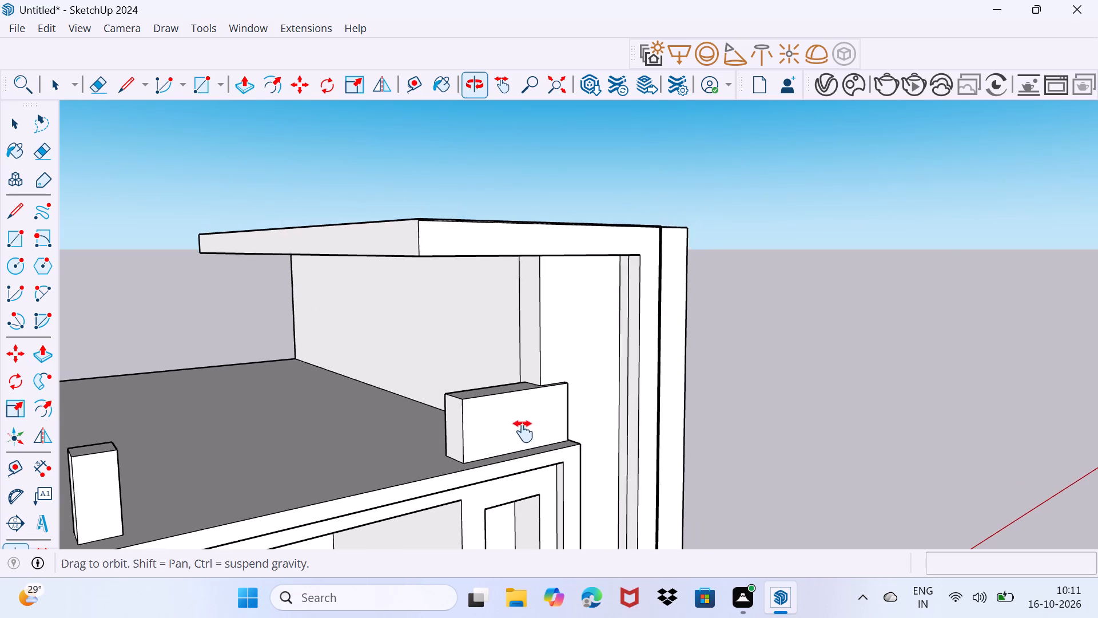
pyautogui.moveTo(523, 431); pyautogui.dragTo(517, 435, button='middle')
pyautogui.moveTo(512, 431); pyautogui.dragTo(492, 432, button='middle')
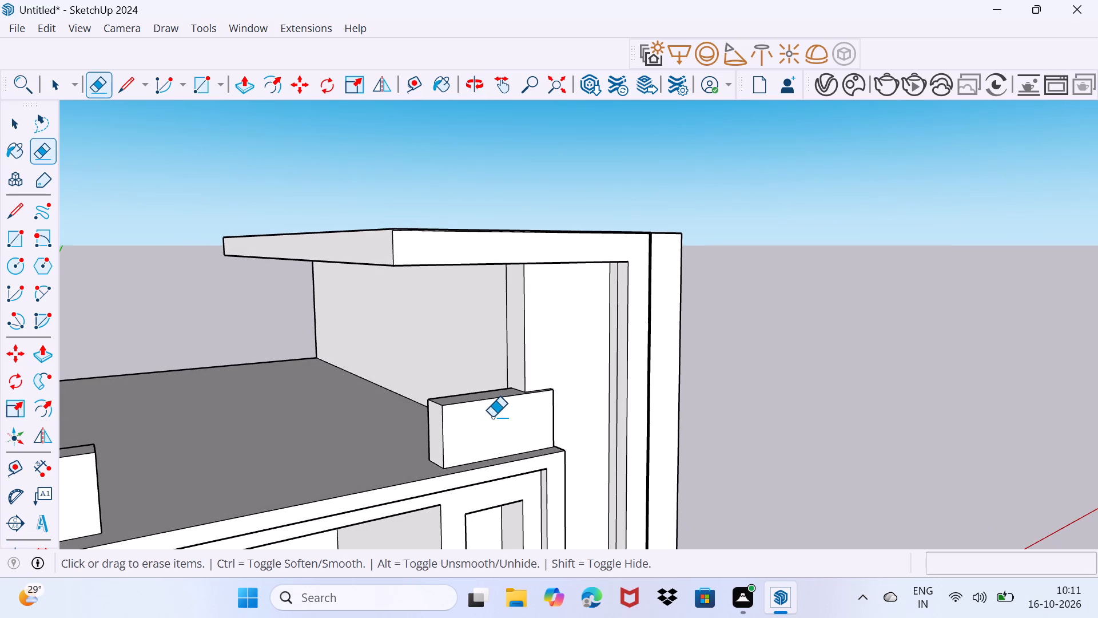
pyautogui.press('space')
pyautogui.moveTo(389, 312); pyautogui.dragTo(558, 347, button='middle')
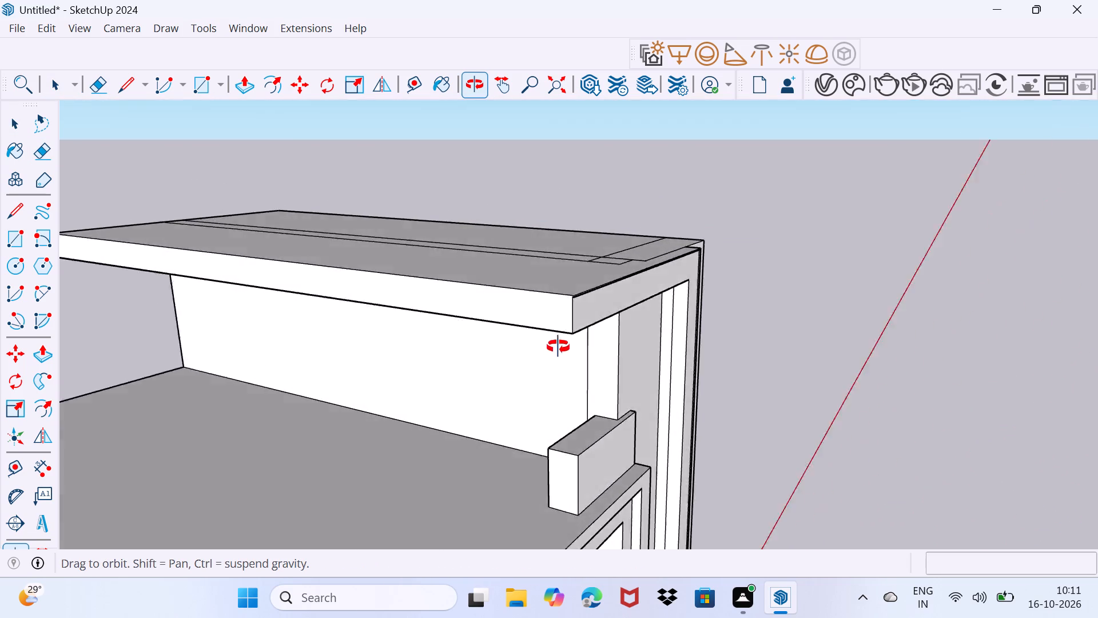
pyautogui.moveTo(558, 347); pyautogui.dragTo(605, 337, button='middle')
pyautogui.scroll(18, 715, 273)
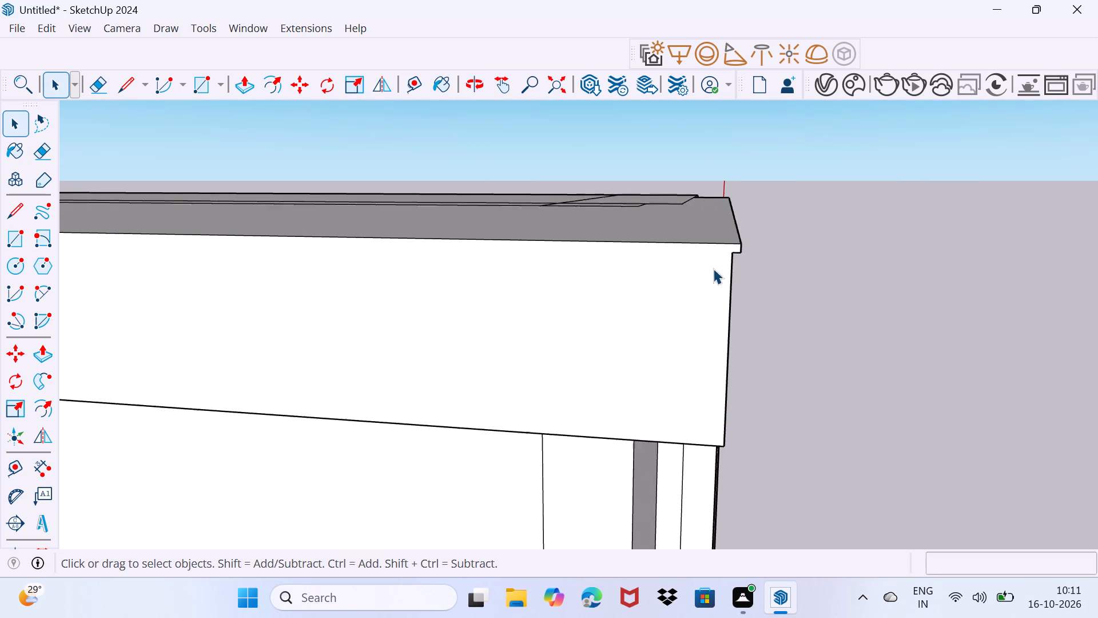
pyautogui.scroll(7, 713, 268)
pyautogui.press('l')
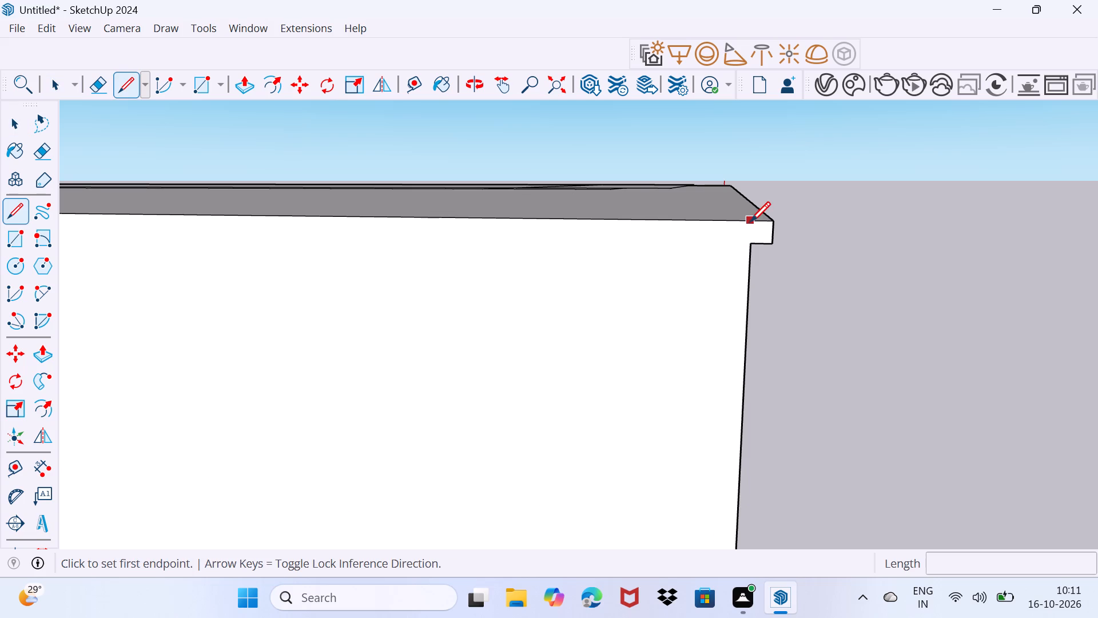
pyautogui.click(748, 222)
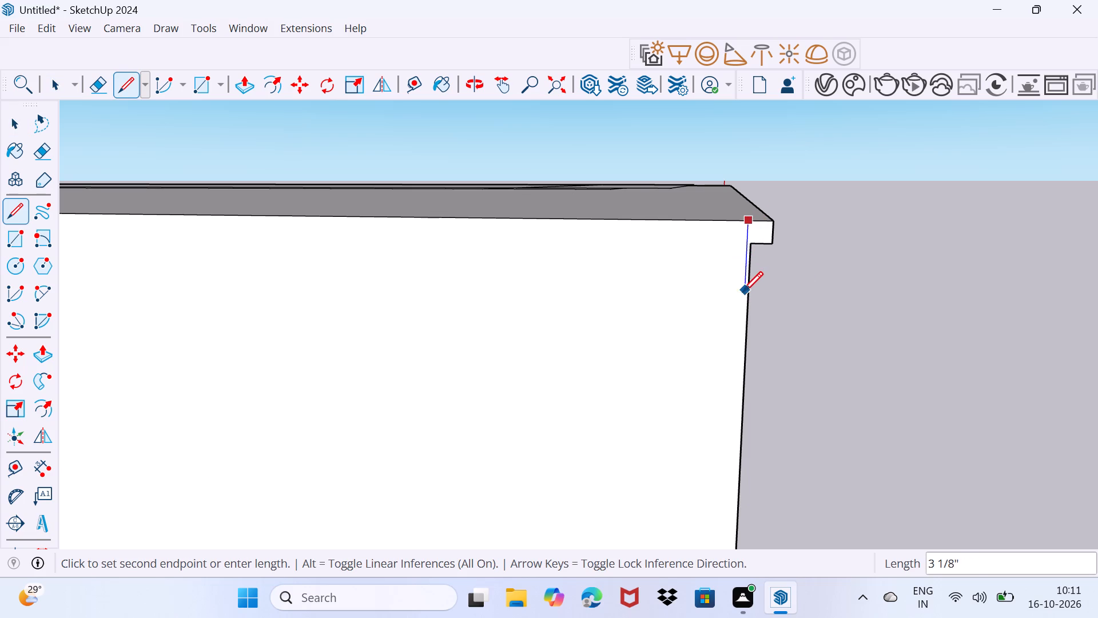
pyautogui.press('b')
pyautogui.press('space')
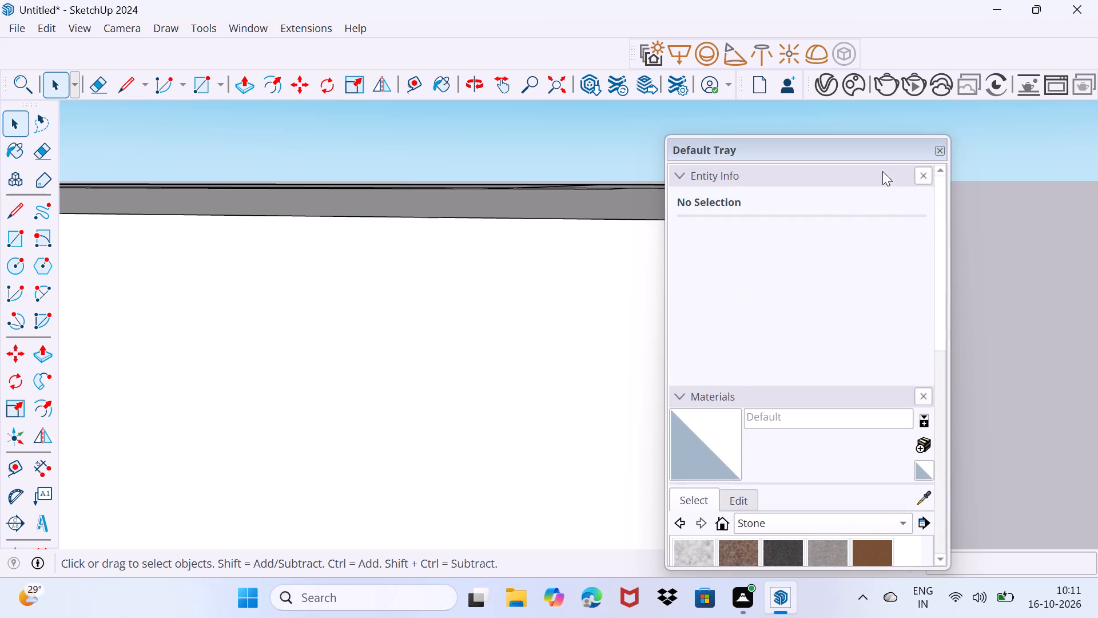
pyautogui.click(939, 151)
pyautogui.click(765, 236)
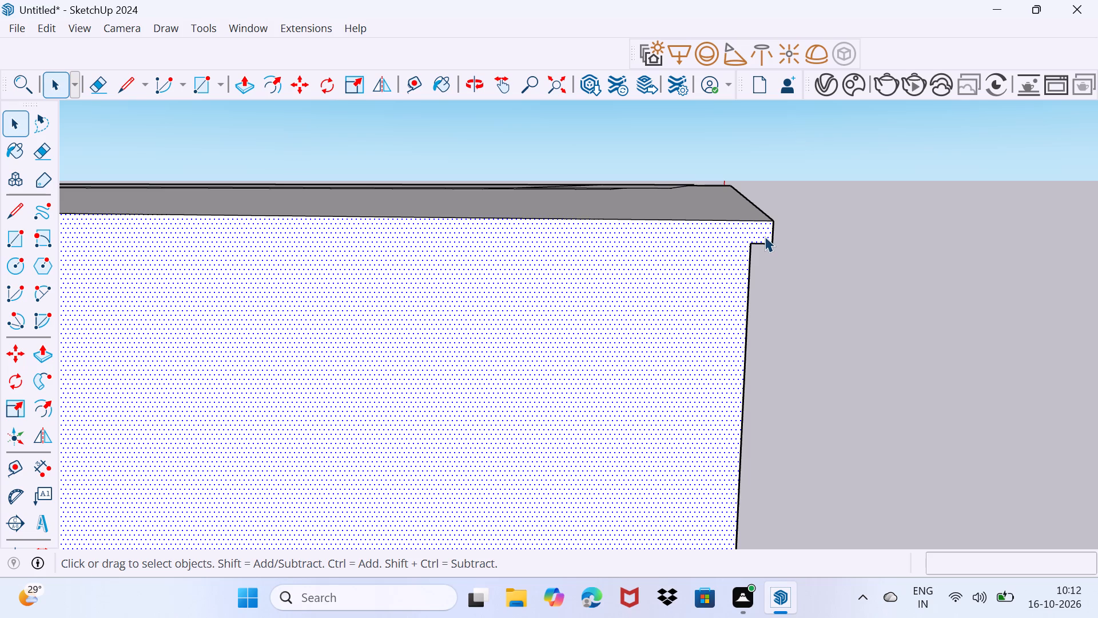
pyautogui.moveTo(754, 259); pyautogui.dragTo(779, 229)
# Draw a short vertical line separating the thin border's end face from the overhang's long side face at the front corner.
pyautogui.press('l')
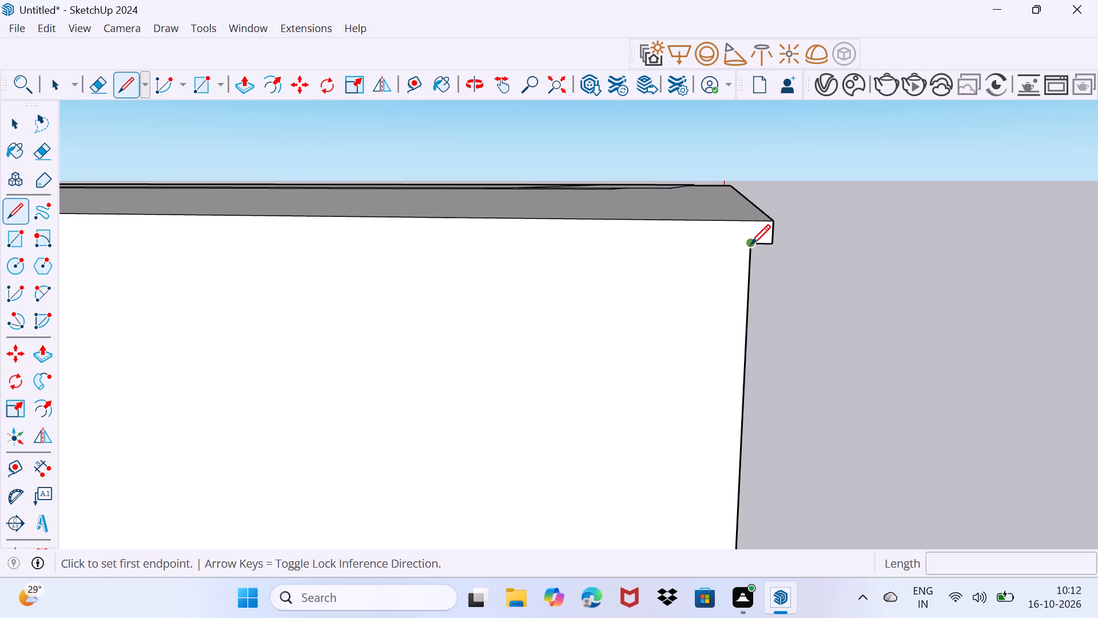
pyautogui.click(750, 244)
pyautogui.click(751, 221)
pyautogui.press('space')
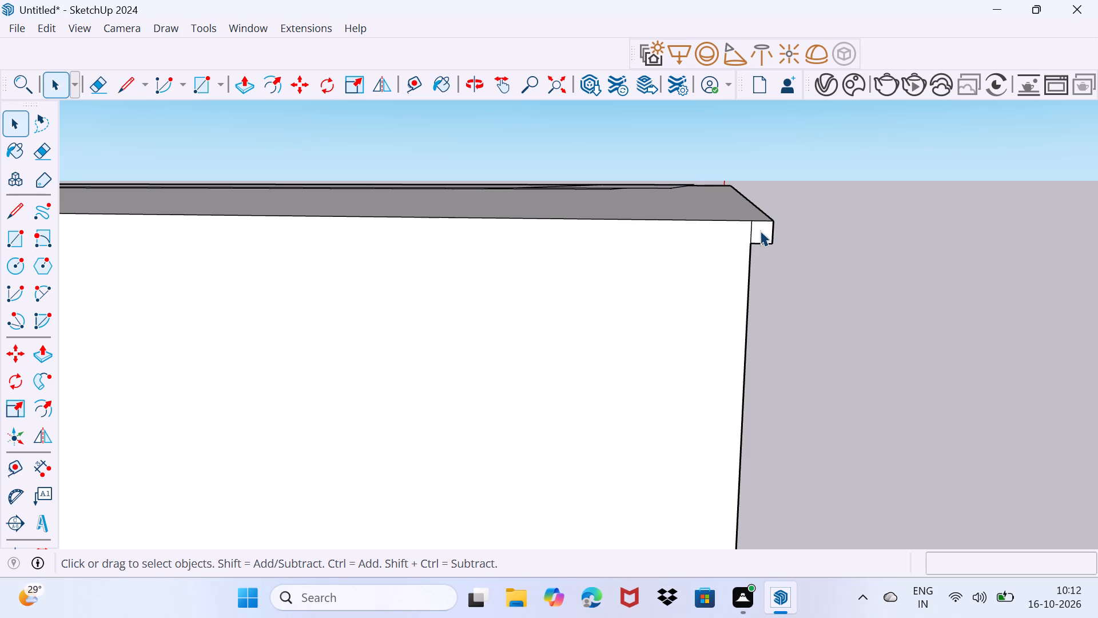
# Extrude the thin border's small end face outward about 5 3/8".
pyautogui.click(760, 231)
pyautogui.press('p')
pyautogui.click(760, 231)
pyautogui.click(765, 241)
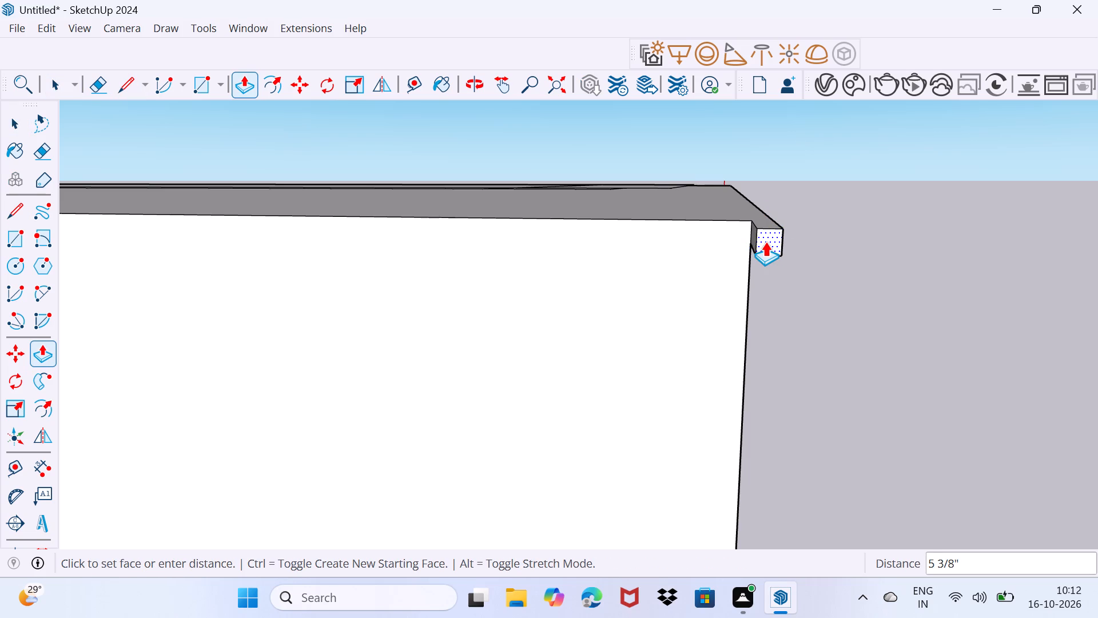
pyautogui.press('space')
# Push the projecting border strip's small end face back about 2 1/8".
pyautogui.moveTo(763, 277); pyautogui.dragTo(975, 274, button='middle')
pyautogui.moveTo(815, 288); pyautogui.dragTo(866, 288, button='middle')
pyautogui.scroll(-1, 776, 282)
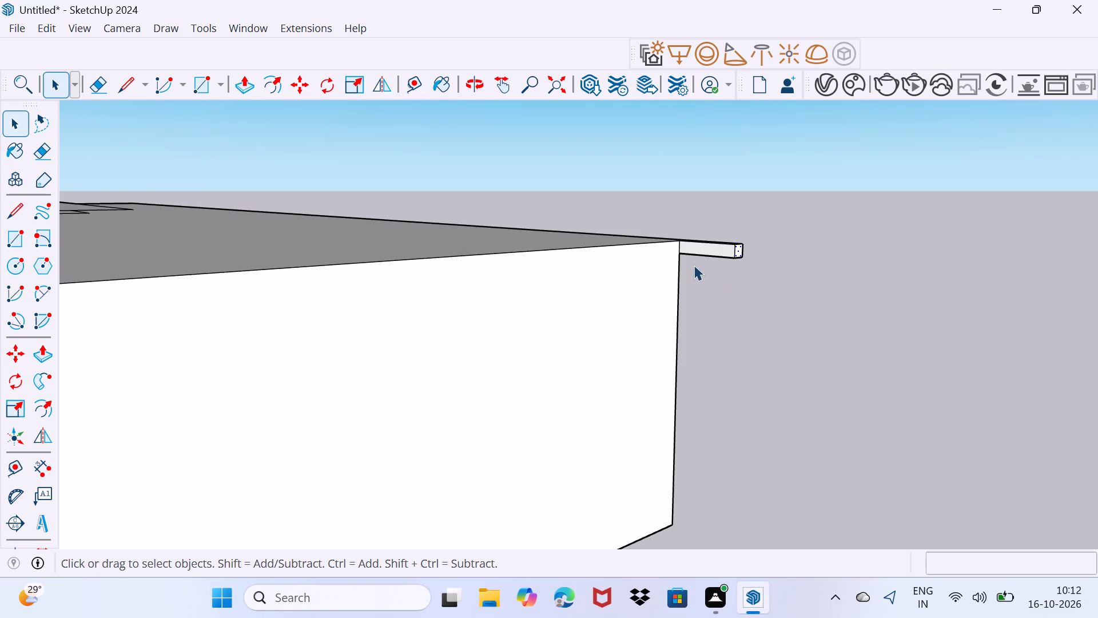
pyautogui.moveTo(686, 270); pyautogui.dragTo(695, 260)
pyautogui.scroll(-3, 686, 259)
pyautogui.moveTo(667, 284); pyautogui.dragTo(615, 304, button='middle')
pyautogui.scroll(6, 641, 287)
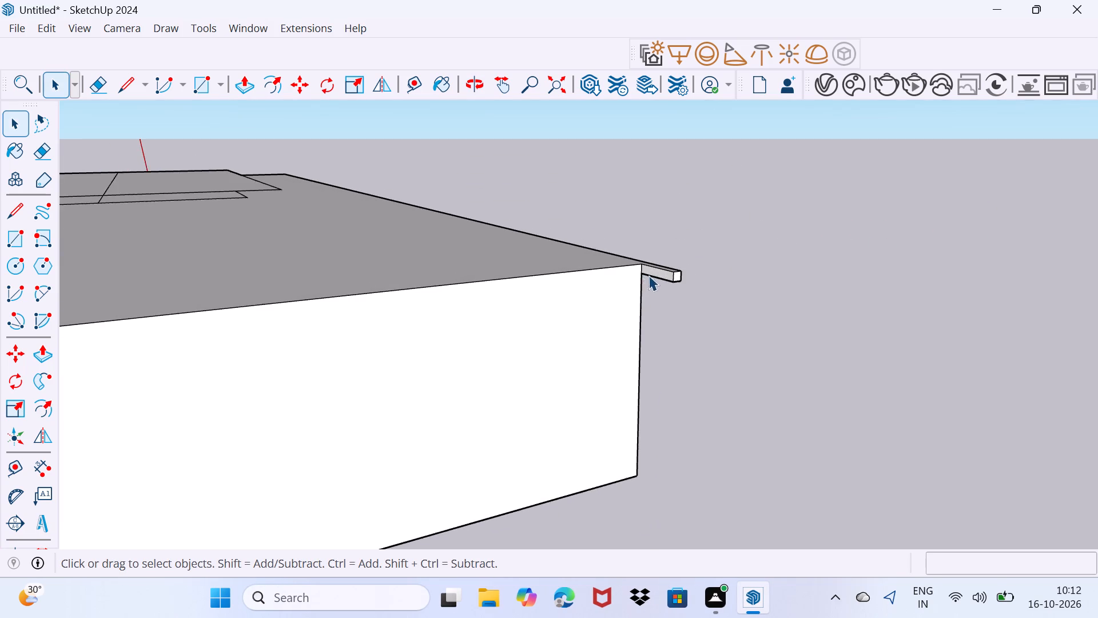
pyautogui.scroll(8, 649, 275)
pyautogui.click(728, 286)
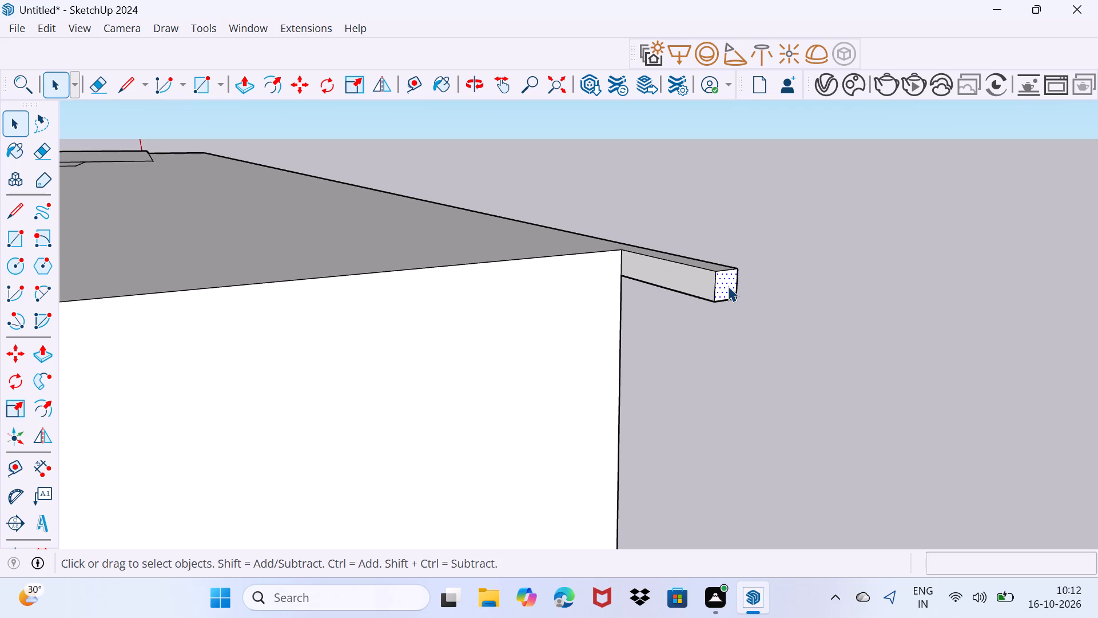
pyautogui.press('p')
pyautogui.click(728, 286)
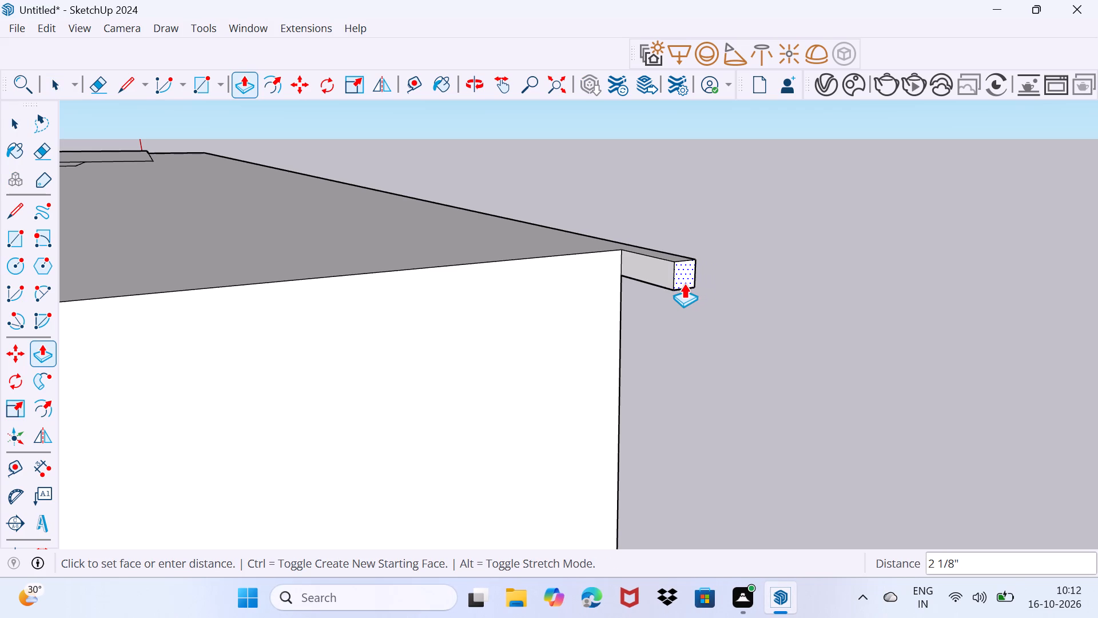
pyautogui.click(684, 283)
pyautogui.press('space')
# Extrude the border strip's short side face about 51' 1 11/16" along the roof overhang, up to its far end.
pyautogui.click(662, 274)
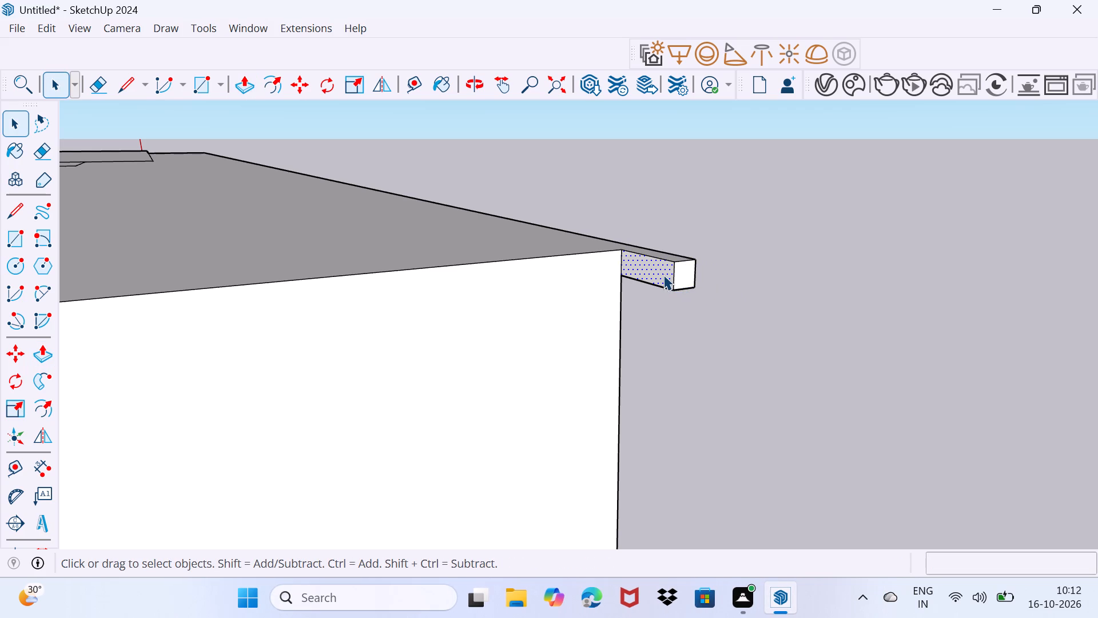
pyautogui.press('p')
pyautogui.click(663, 275)
pyautogui.scroll(-4, 530, 302)
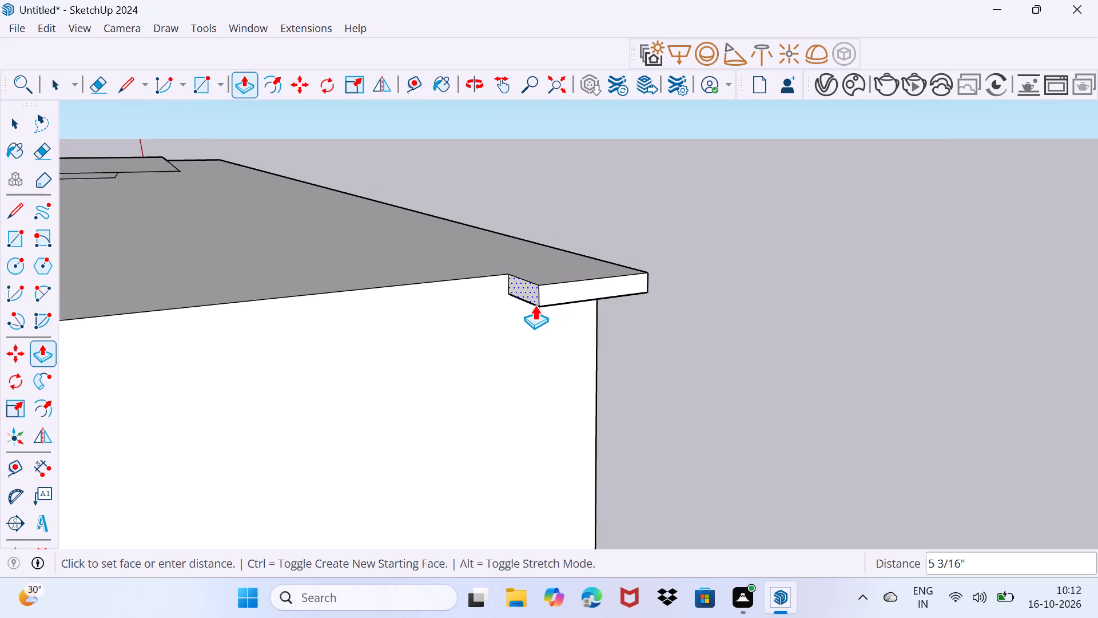
pyautogui.scroll(-10, 535, 305)
pyautogui.moveTo(396, 344); pyautogui.dragTo(661, 299, button='middle')
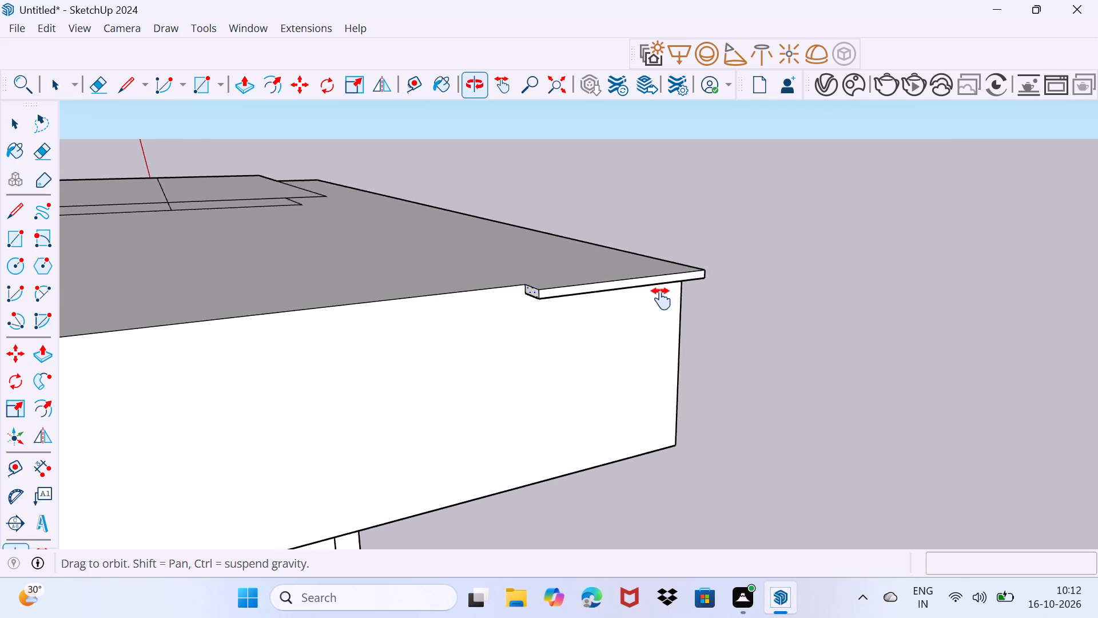
pyautogui.moveTo(661, 299); pyautogui.dragTo(1097, 244, button='middle')
pyautogui.scroll(-20, 1028, 257)
pyautogui.scroll(-5, 1028, 257)
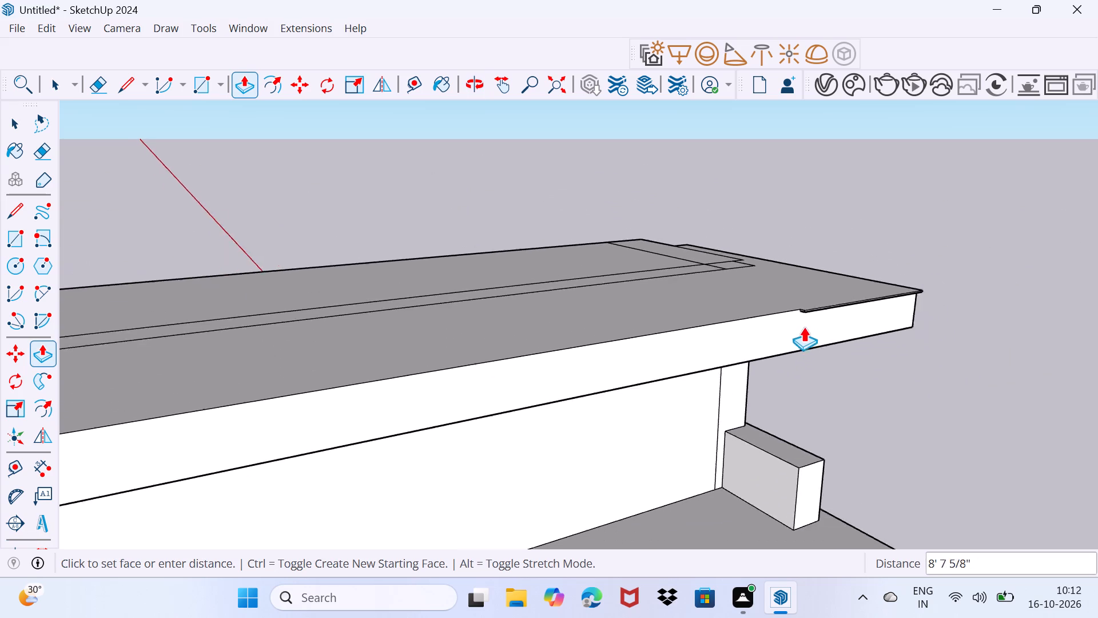
pyautogui.scroll(-6, 803, 327)
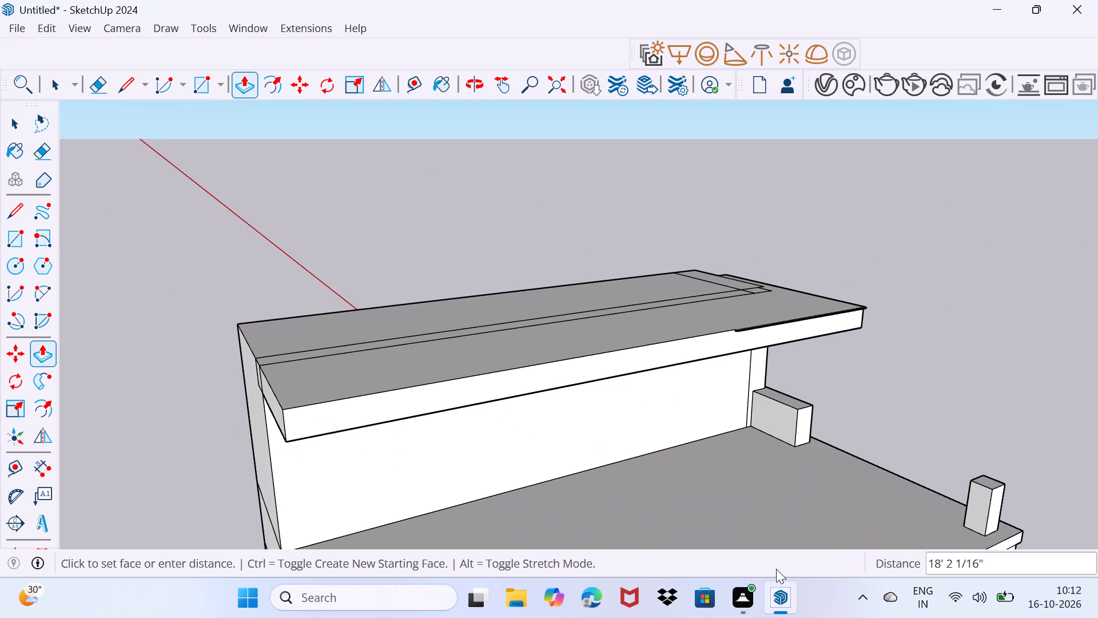
pyautogui.scroll(4, 464, 454)
pyautogui.moveTo(439, 451); pyautogui.dragTo(449, 443, button='middle')
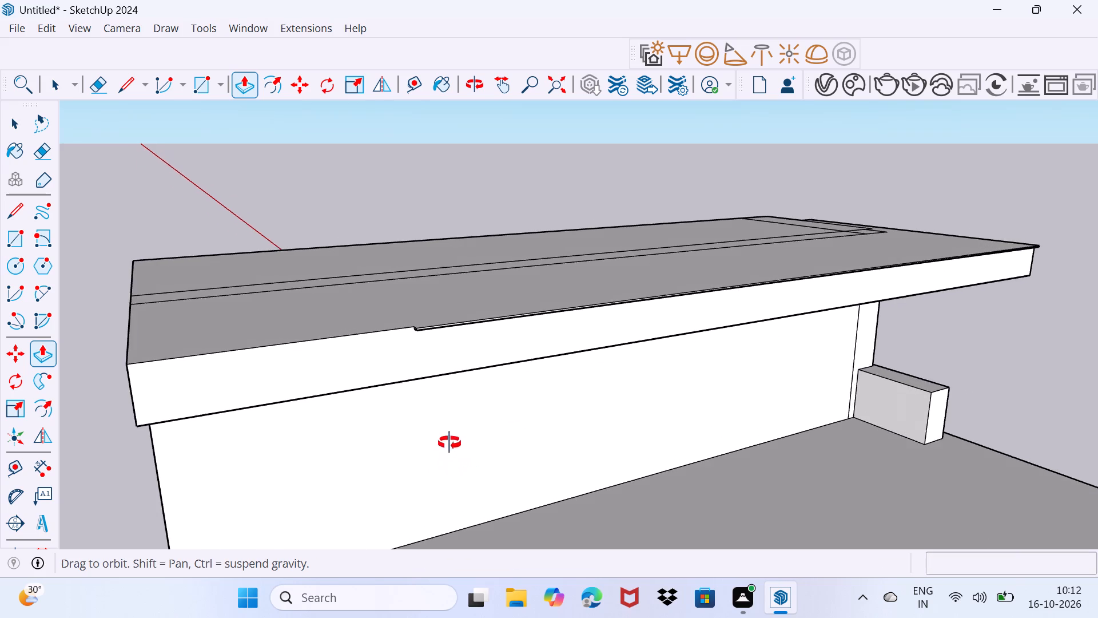
pyautogui.moveTo(449, 443); pyautogui.dragTo(842, 425, button='middle')
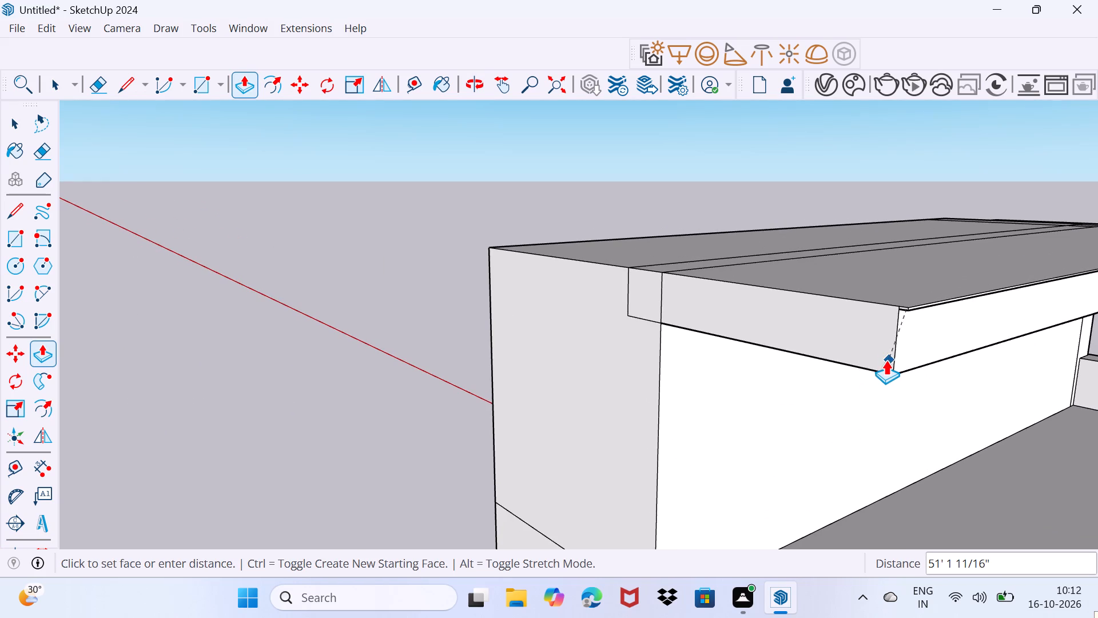
pyautogui.click(886, 360)
pyautogui.scroll(3, 916, 348)
pyautogui.press('space')
pyautogui.scroll(6, 945, 313)
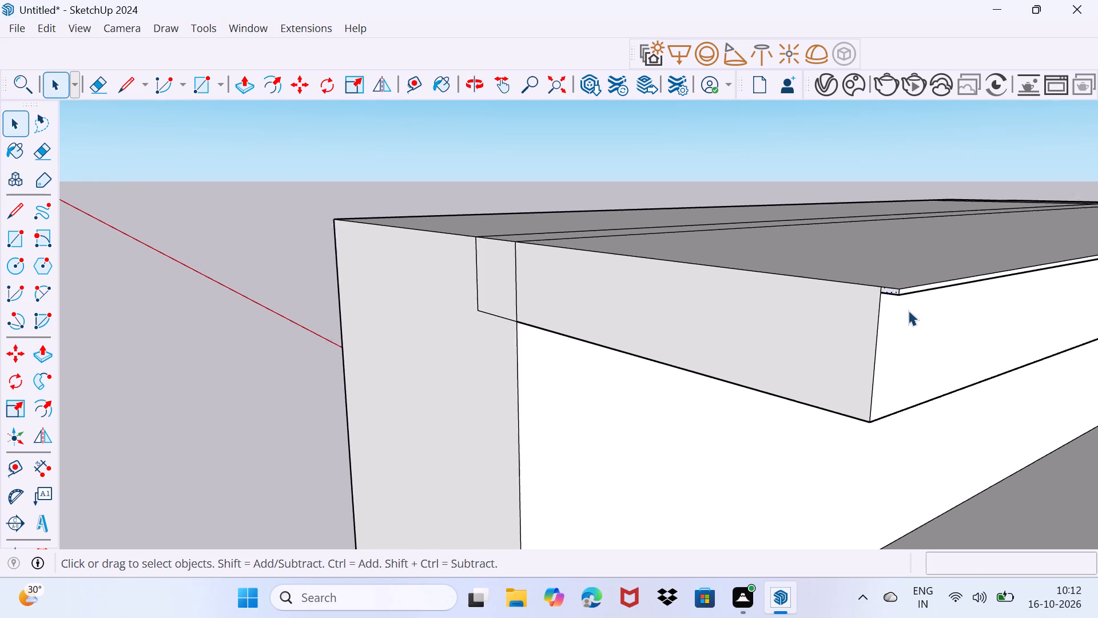
pyautogui.scroll(2, 908, 310)
pyautogui.moveTo(913, 382); pyautogui.dragTo(1001, 296)
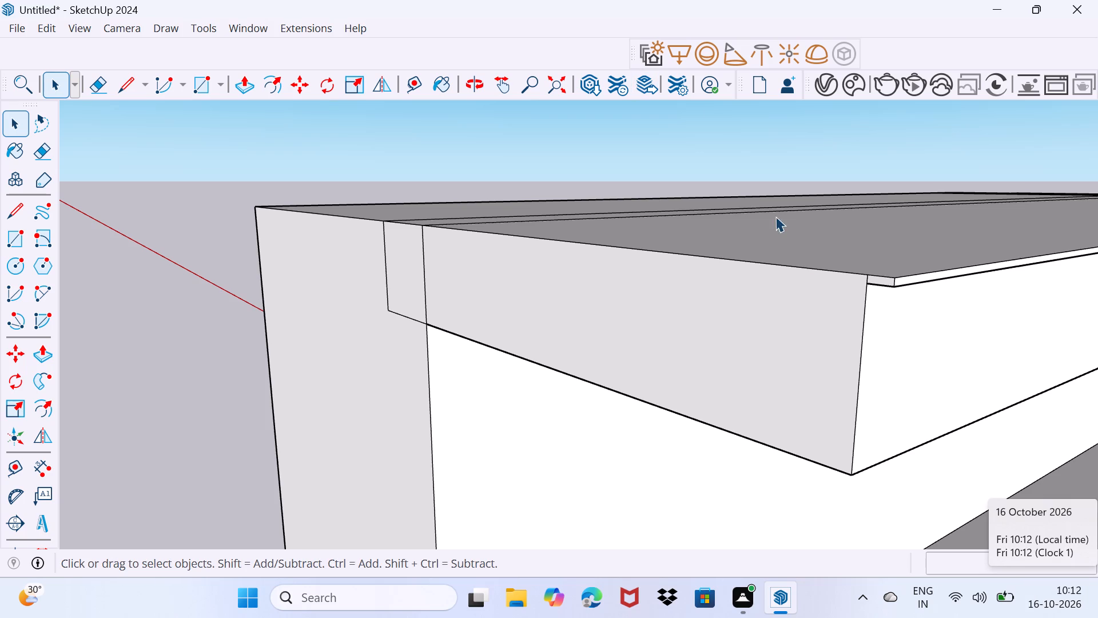
# Extrude the underside of the roof's long border strip downward 1".
pyautogui.scroll(3, 897, 304)
pyautogui.moveTo(965, 356); pyautogui.dragTo(925, 240, button='middle')
pyautogui.click(913, 271)
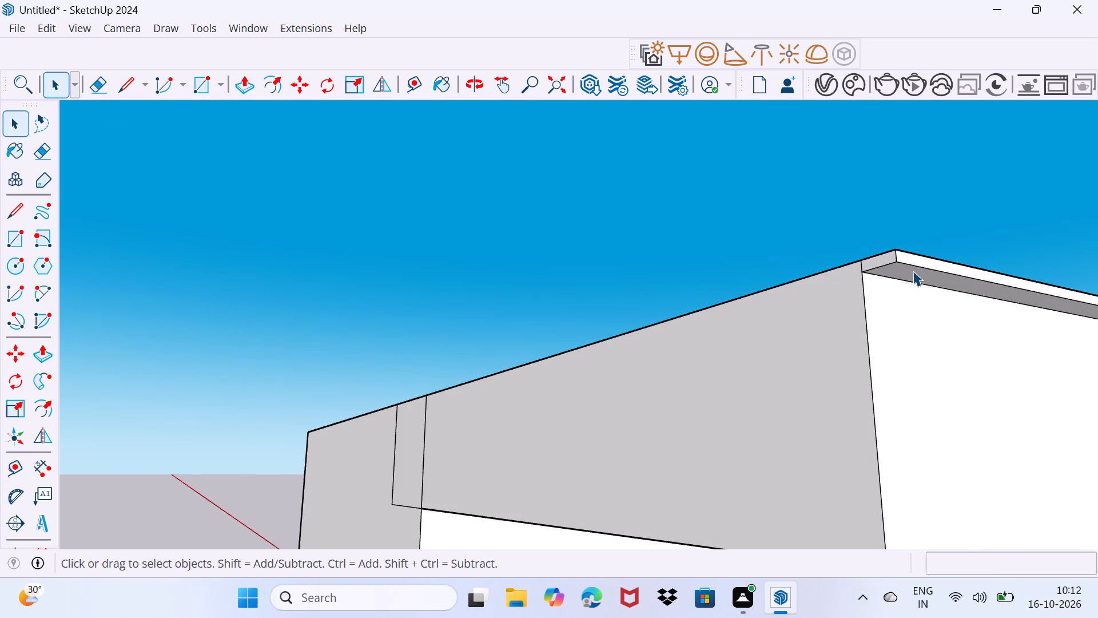
pyautogui.press('p')
pyautogui.click(913, 271)
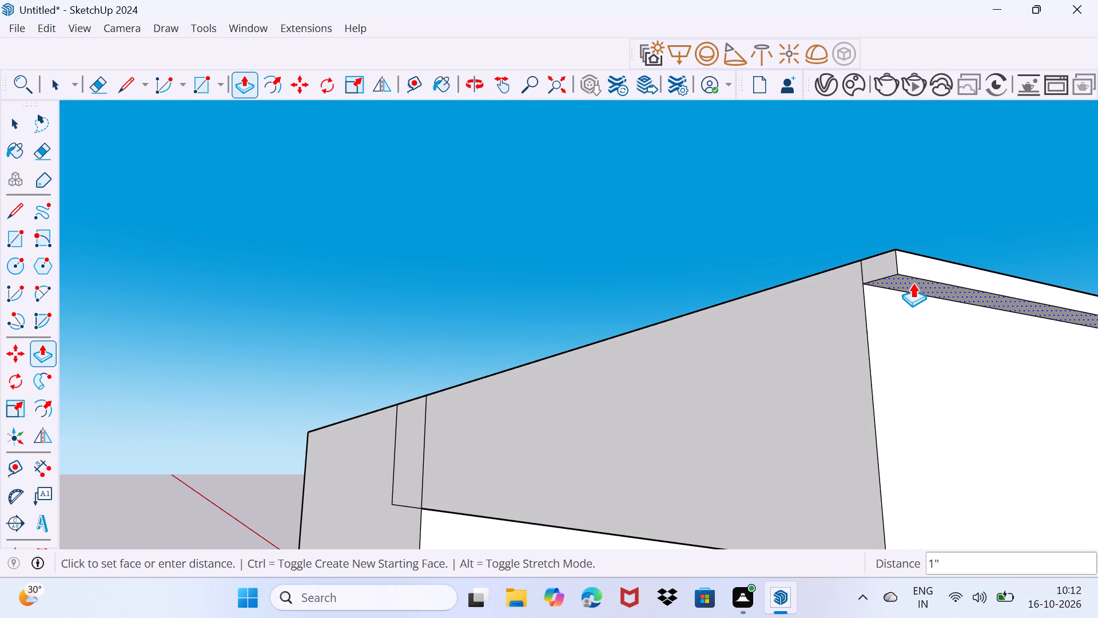
pyautogui.click(913, 289)
pyautogui.press('space')
pyautogui.moveTo(916, 365); pyautogui.dragTo(928, 324)
# Examine the roof border, the overhang's underside and the wall, post and low block below from several sides.
pyautogui.scroll(-5, 917, 320)
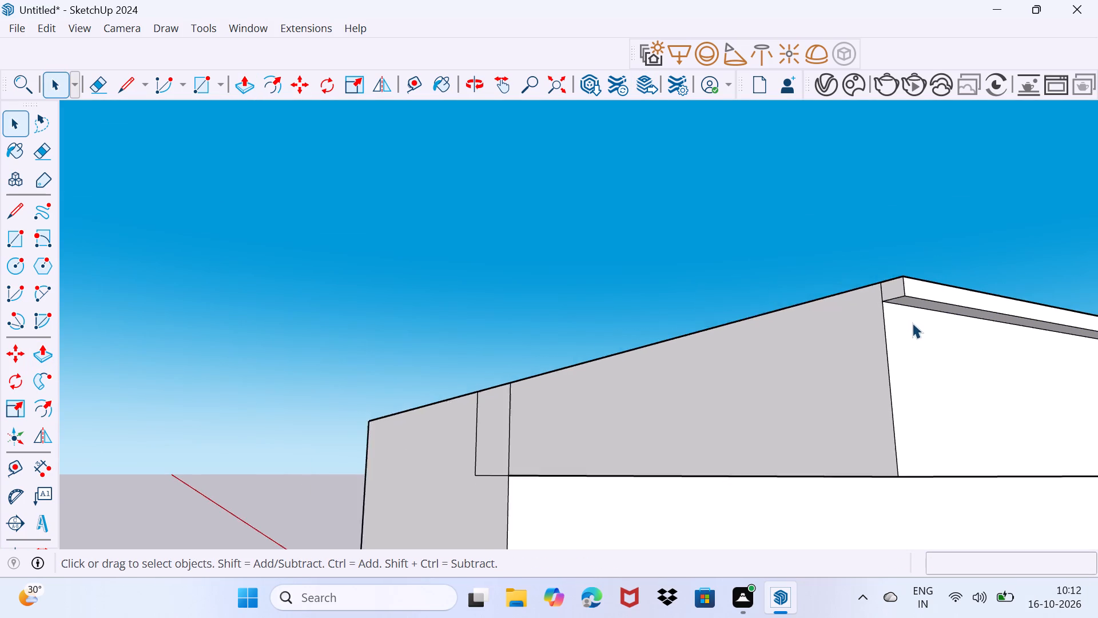
pyautogui.scroll(-10, 912, 323)
pyautogui.middleClick(912, 323)
pyautogui.moveTo(946, 346); pyautogui.dragTo(864, 374, button='middle')
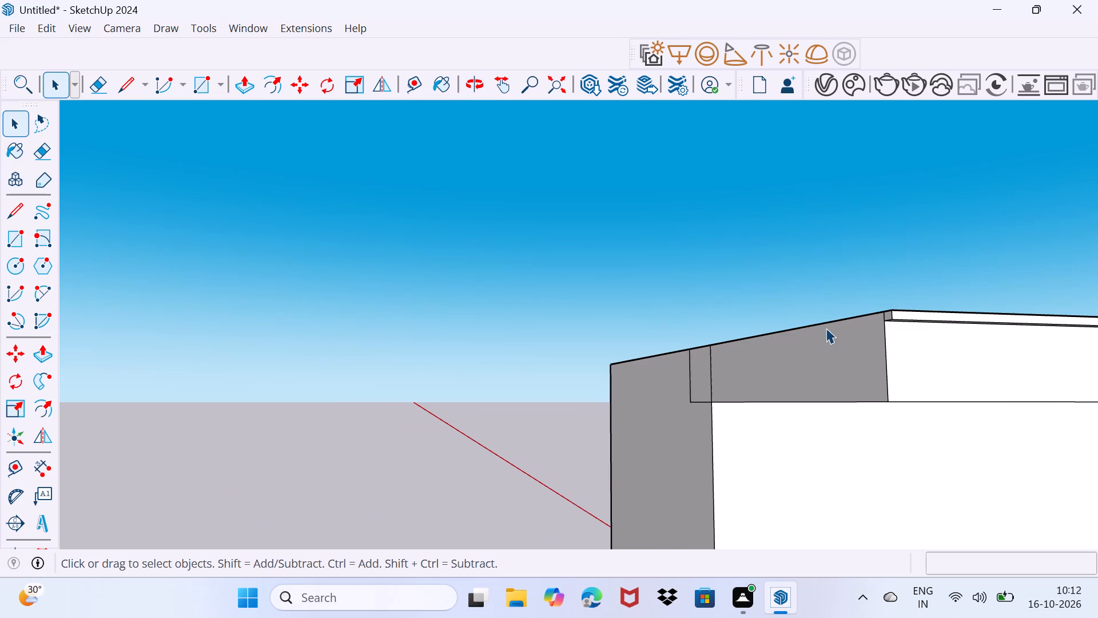
pyautogui.scroll(-6, 897, 373)
pyautogui.moveTo(964, 410); pyautogui.dragTo(801, 445, button='middle')
pyautogui.scroll(-1, 964, 410)
pyautogui.scroll(-3, 813, 445)
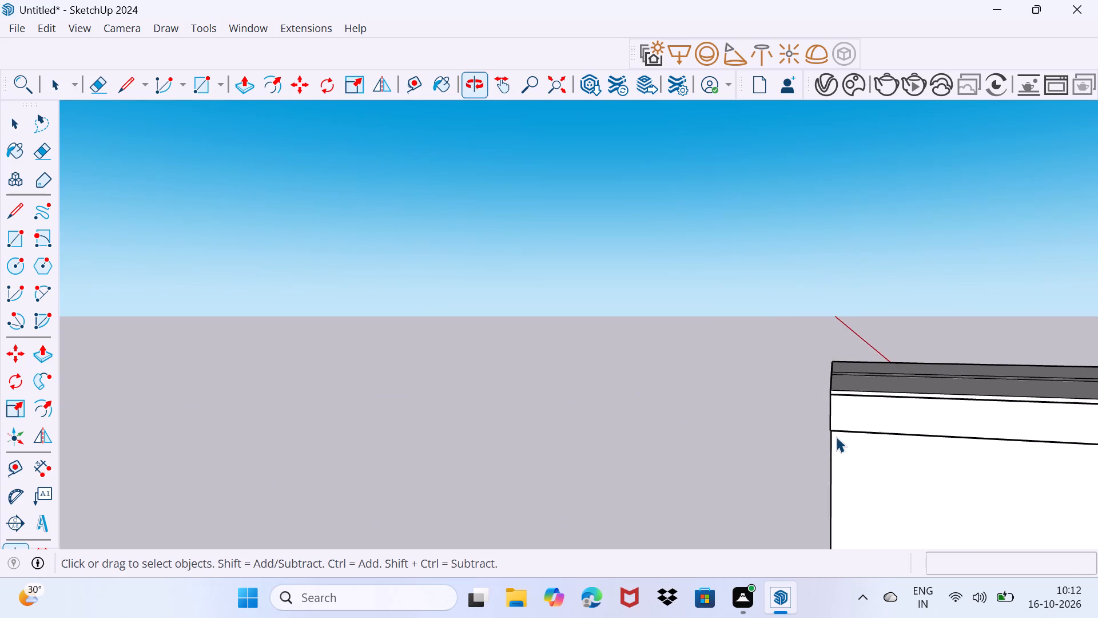
pyautogui.scroll(-6, 836, 437)
pyautogui.keyDown('shift'); pyautogui.moveTo(1025, 436); pyautogui.dragTo(301, 290, button='middle'); pyautogui.keyUp('shift')
pyautogui.scroll(2, 596, 413)
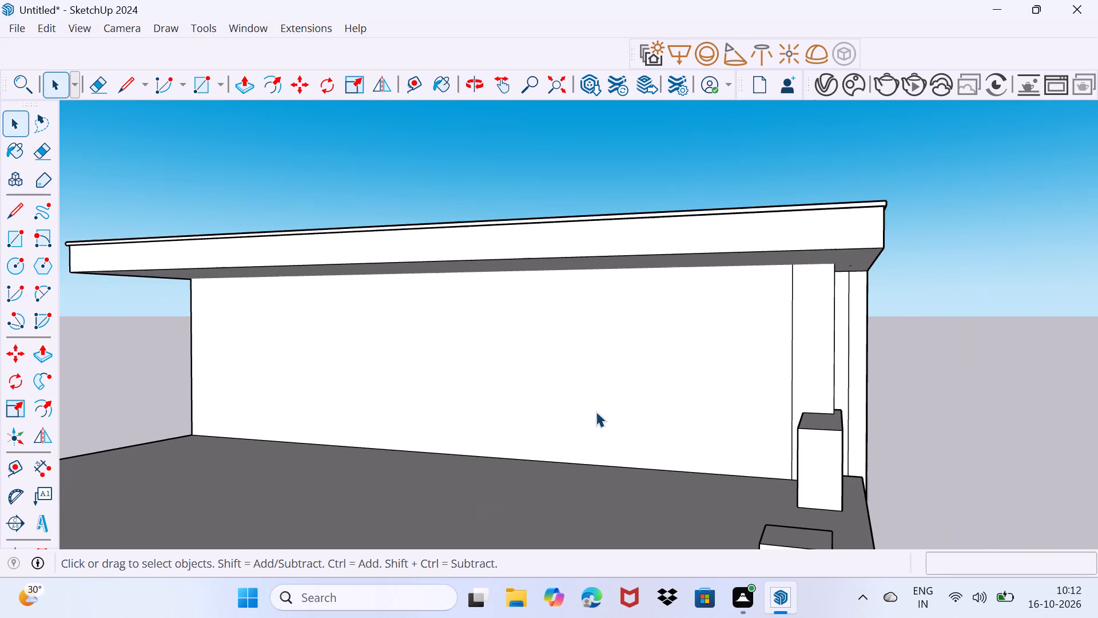
pyautogui.scroll(1, 596, 411)
pyautogui.moveTo(627, 391); pyautogui.dragTo(526, 392, button='middle')
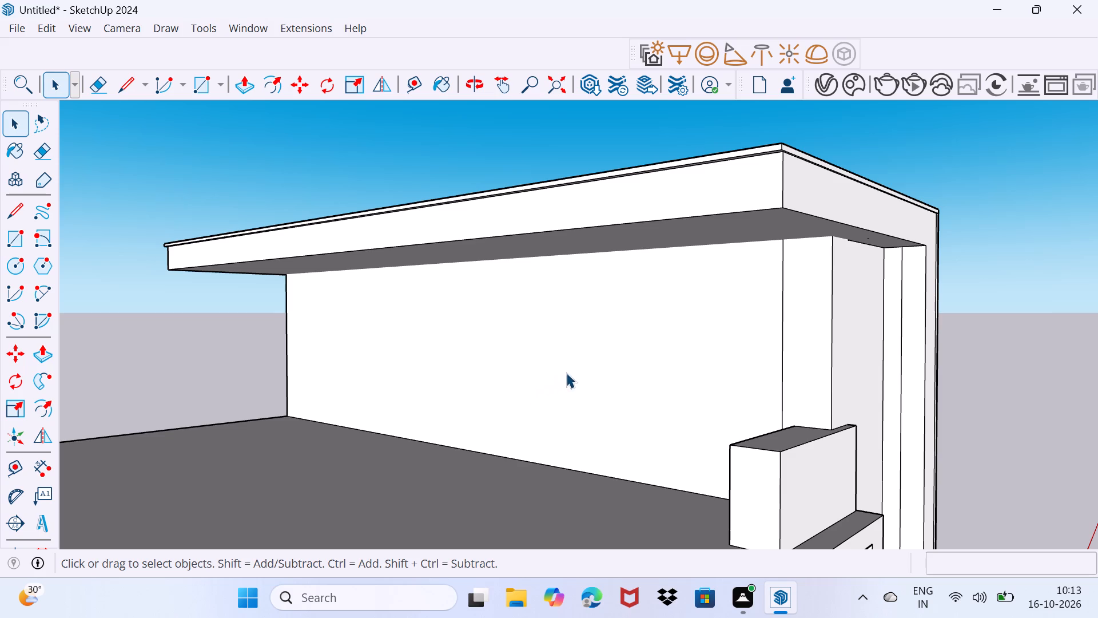
pyautogui.moveTo(733, 410); pyautogui.dragTo(634, 389, button='middle')
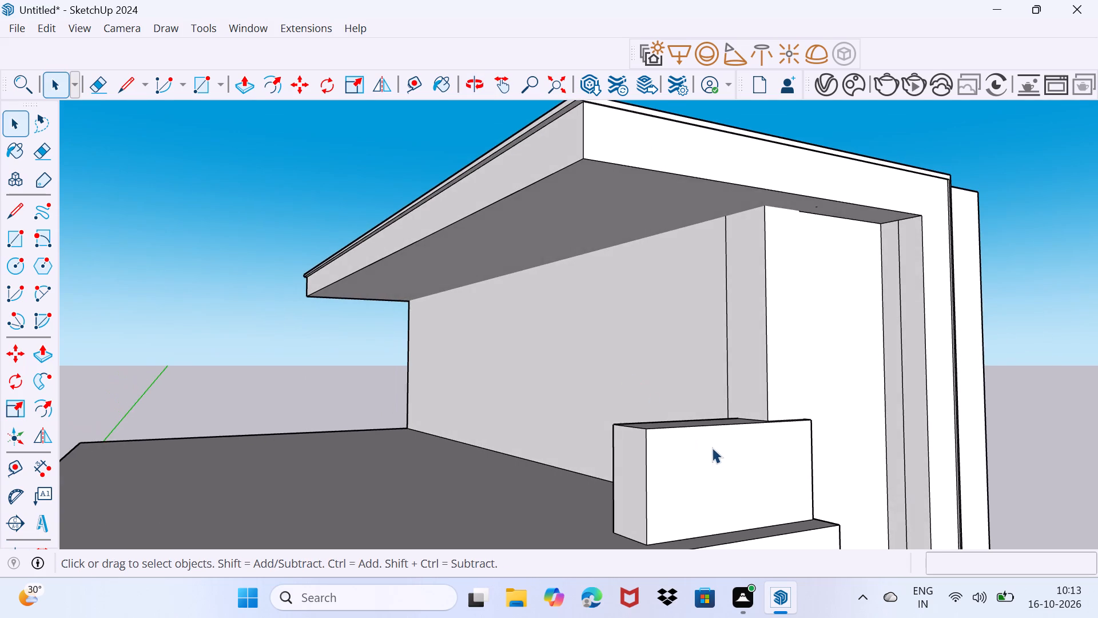
pyautogui.scroll(2, 709, 447)
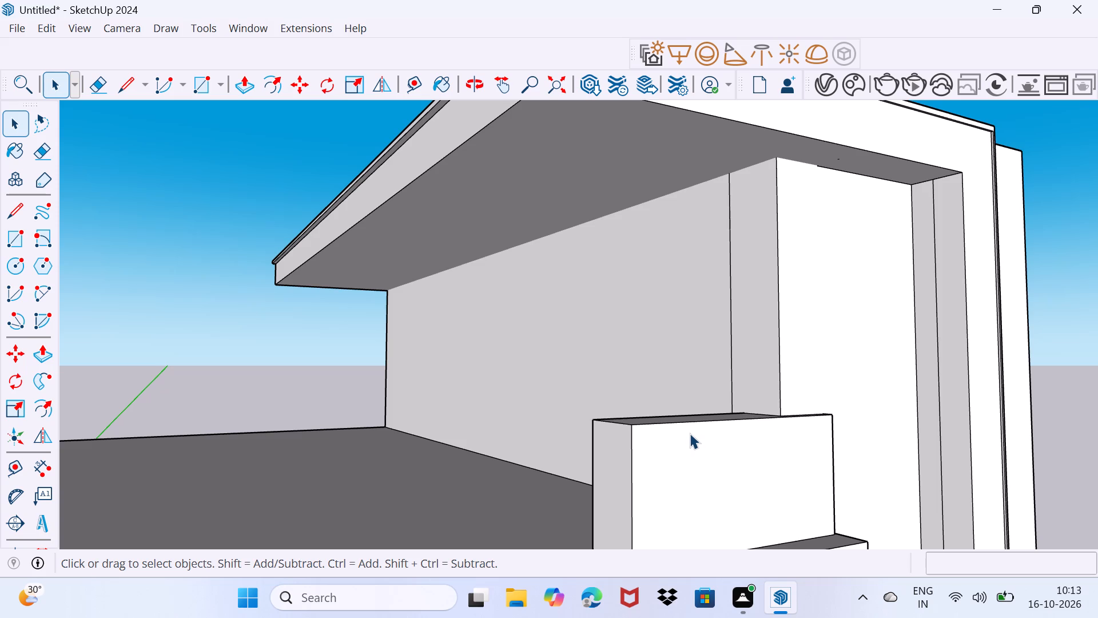
# Extrude the narrow end face of the low balcony block beside the post outward about 1 5/8".
pyautogui.press('r')
pyautogui.scroll(-3, 708, 445)
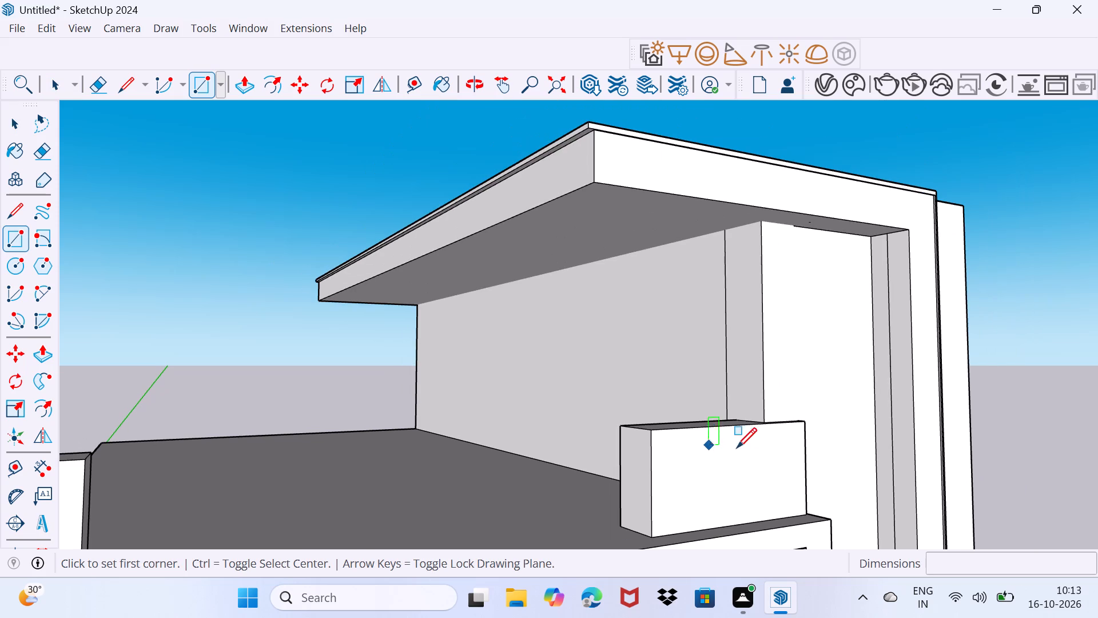
pyautogui.moveTo(762, 449); pyautogui.dragTo(687, 442, button='middle')
pyautogui.moveTo(766, 437); pyautogui.dragTo(707, 438, button='middle')
pyautogui.moveTo(829, 464); pyautogui.dragTo(586, 435, button='middle')
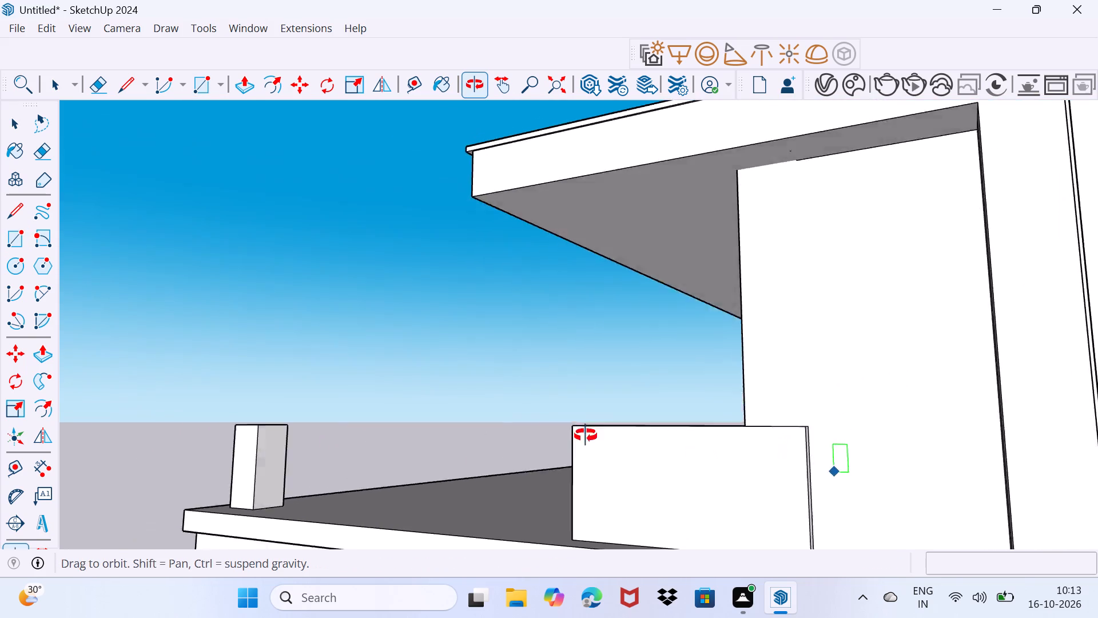
pyautogui.moveTo(586, 435); pyautogui.dragTo(566, 433, button='middle')
pyautogui.press('space')
pyautogui.click(751, 475)
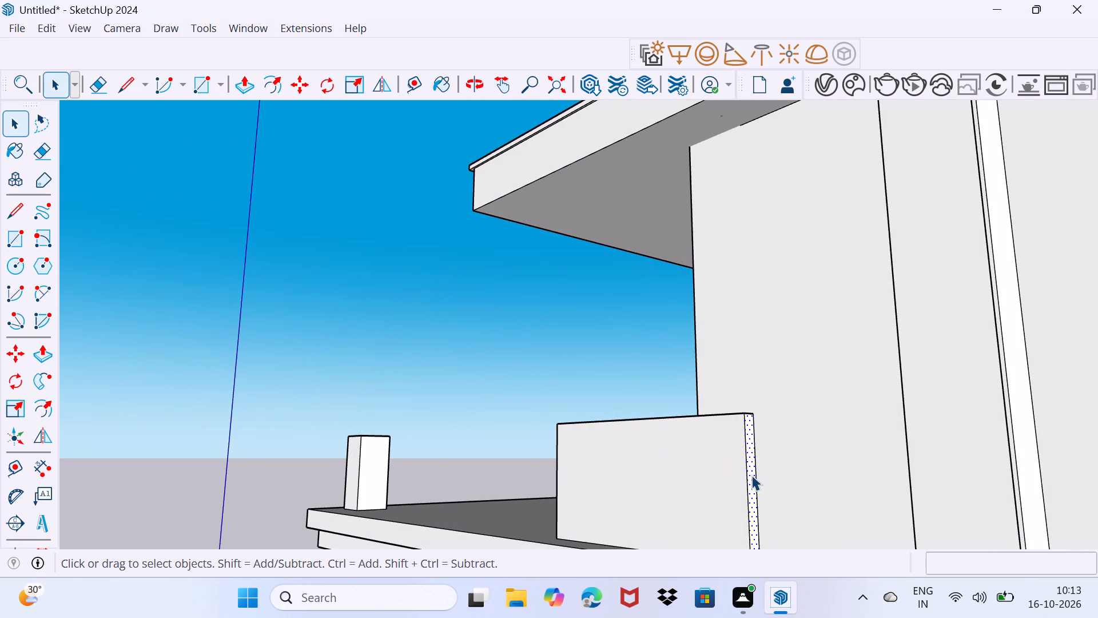
pyautogui.press('p')
pyautogui.click(751, 475)
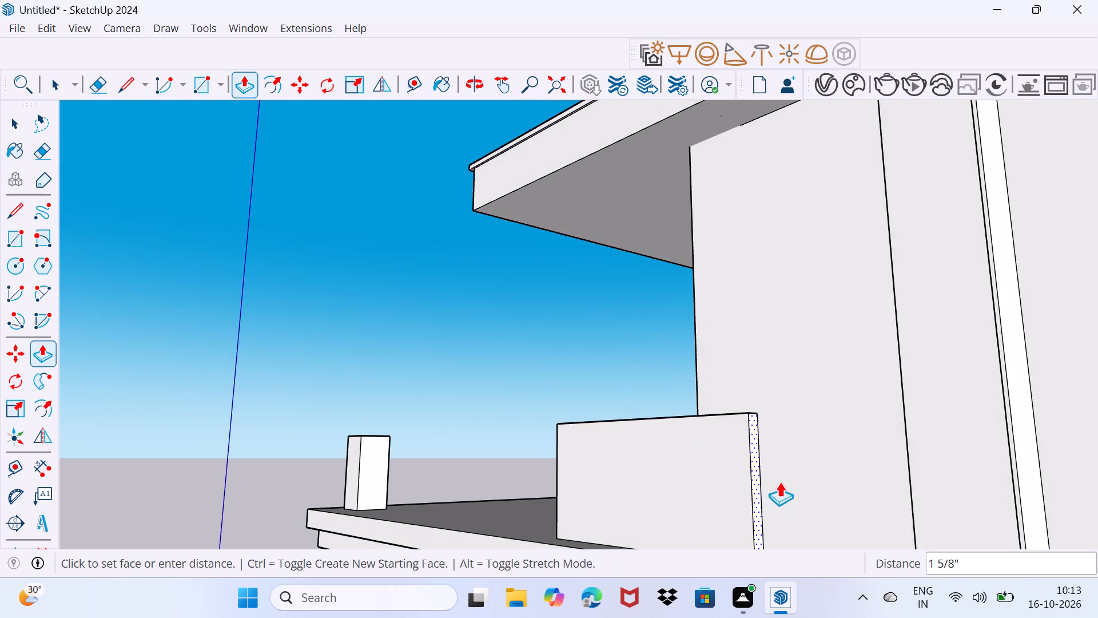
pyautogui.moveTo(774, 482); pyautogui.dragTo(805, 486)
pyautogui.press('space')
pyautogui.moveTo(803, 491); pyautogui.dragTo(858, 437)
# Draw a square about 10 11/16" wide on the low block's outer face, directly under its top edge beside the post.
pyautogui.scroll(-4, 726, 441)
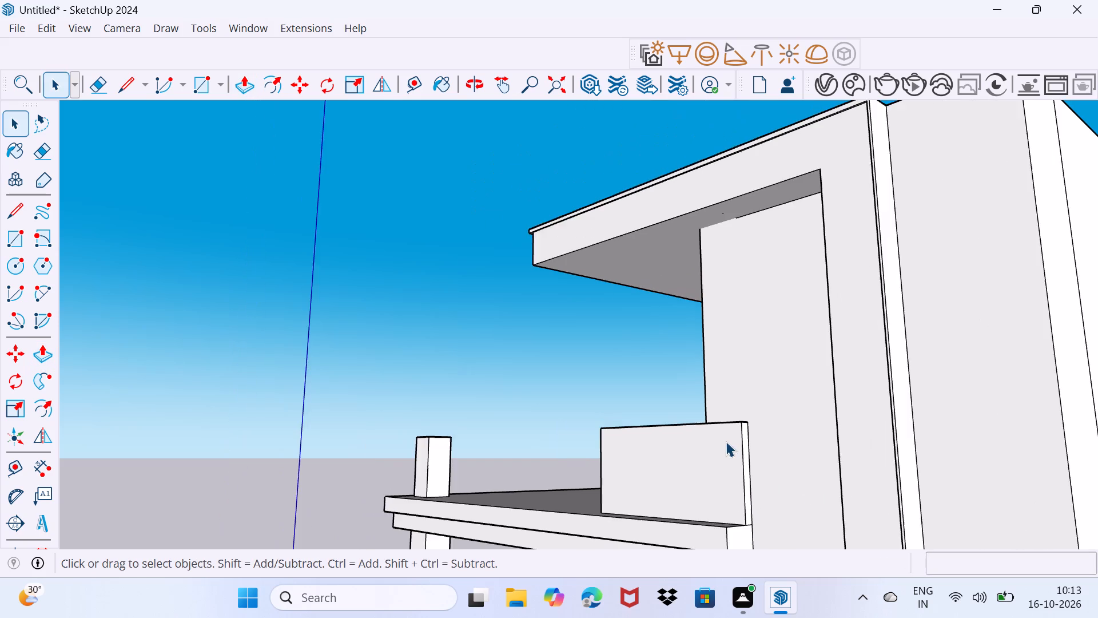
pyautogui.moveTo(720, 445); pyautogui.dragTo(805, 461, button='middle')
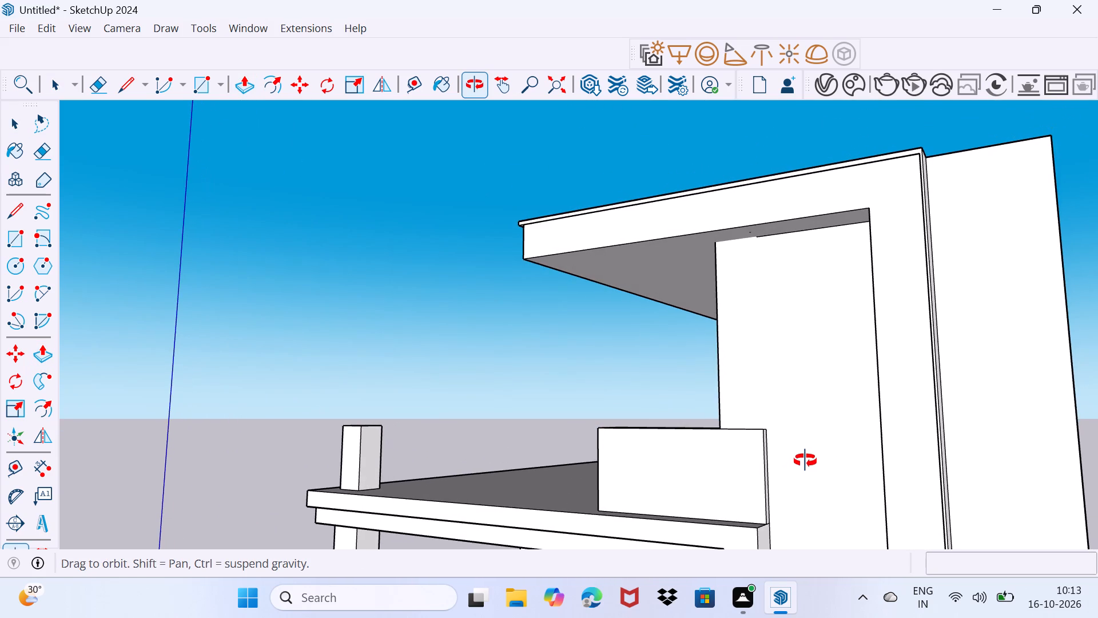
pyautogui.moveTo(805, 461); pyautogui.dragTo(747, 459, button='middle')
pyautogui.moveTo(708, 464); pyautogui.dragTo(822, 478, button='middle')
pyautogui.scroll(3, 675, 443)
pyautogui.moveTo(675, 442); pyautogui.dragTo(704, 450, button='middle')
pyautogui.scroll(2, 671, 449)
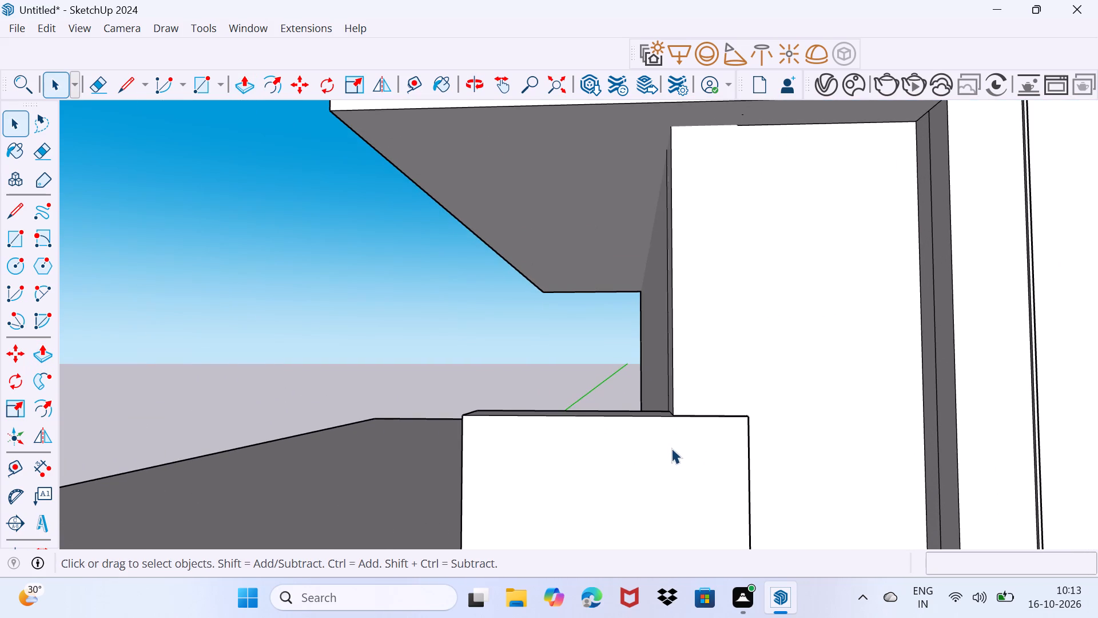
pyautogui.press('t')
pyautogui.press('r')
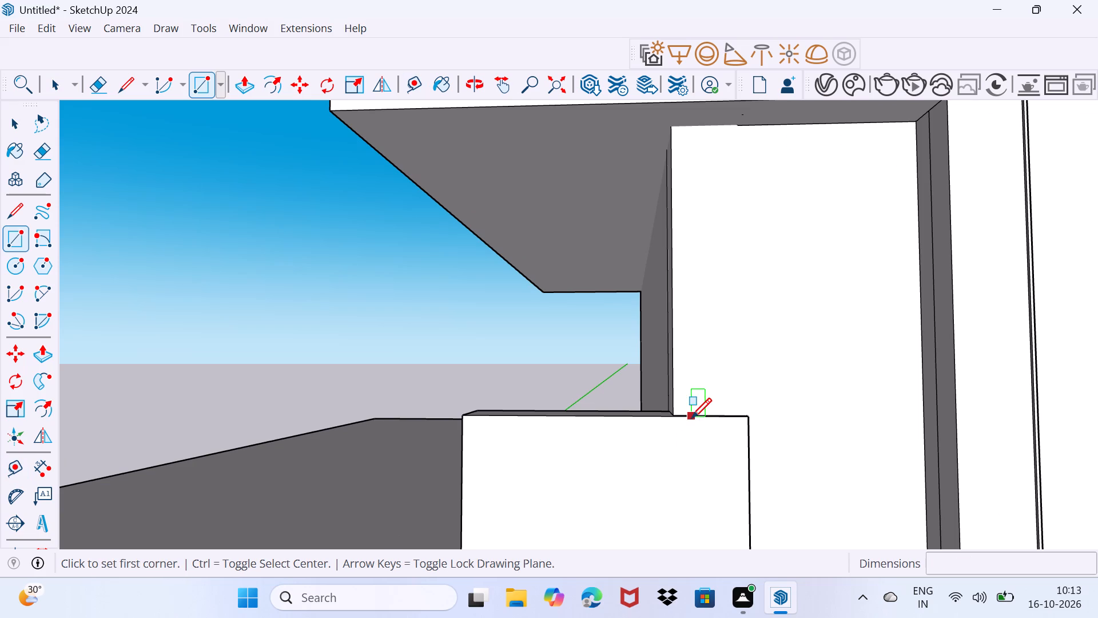
pyautogui.click(704, 421)
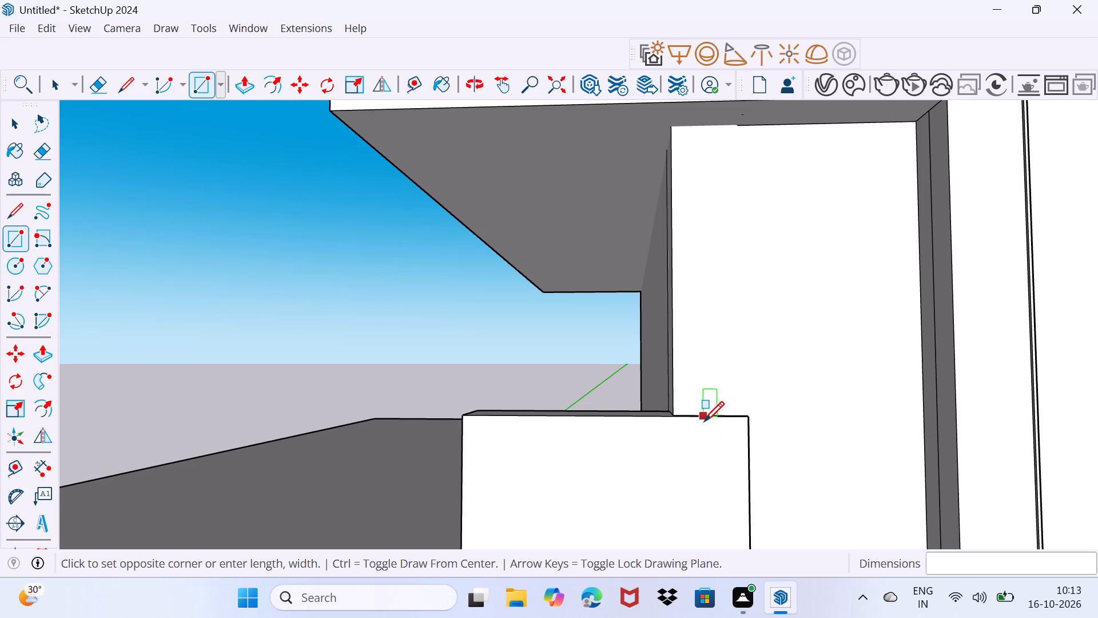
pyautogui.click(673, 447)
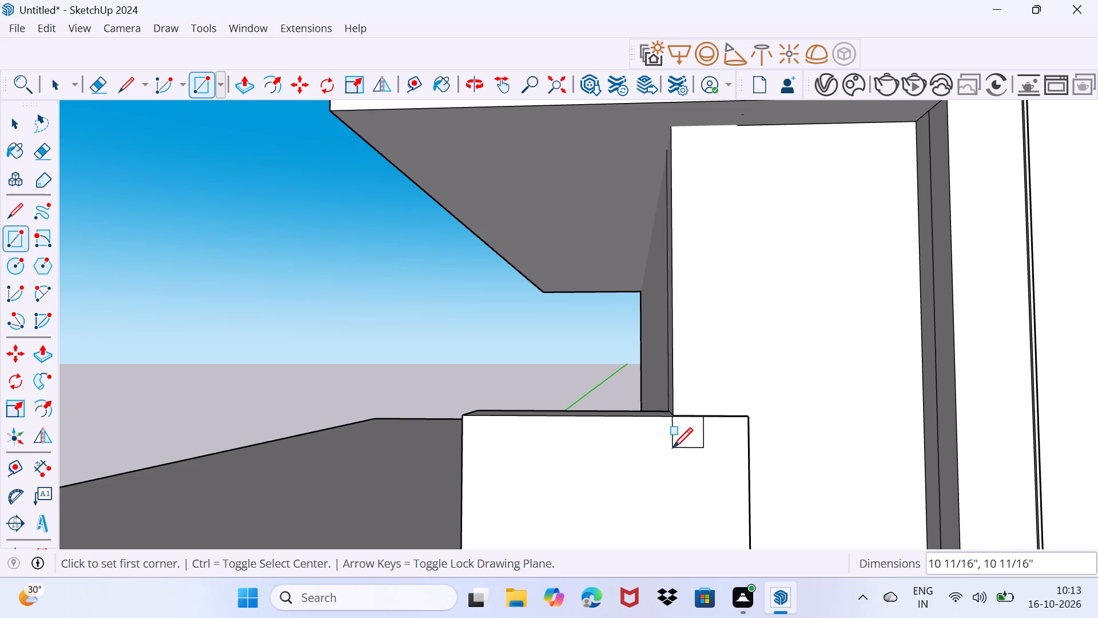
pyautogui.press('space')
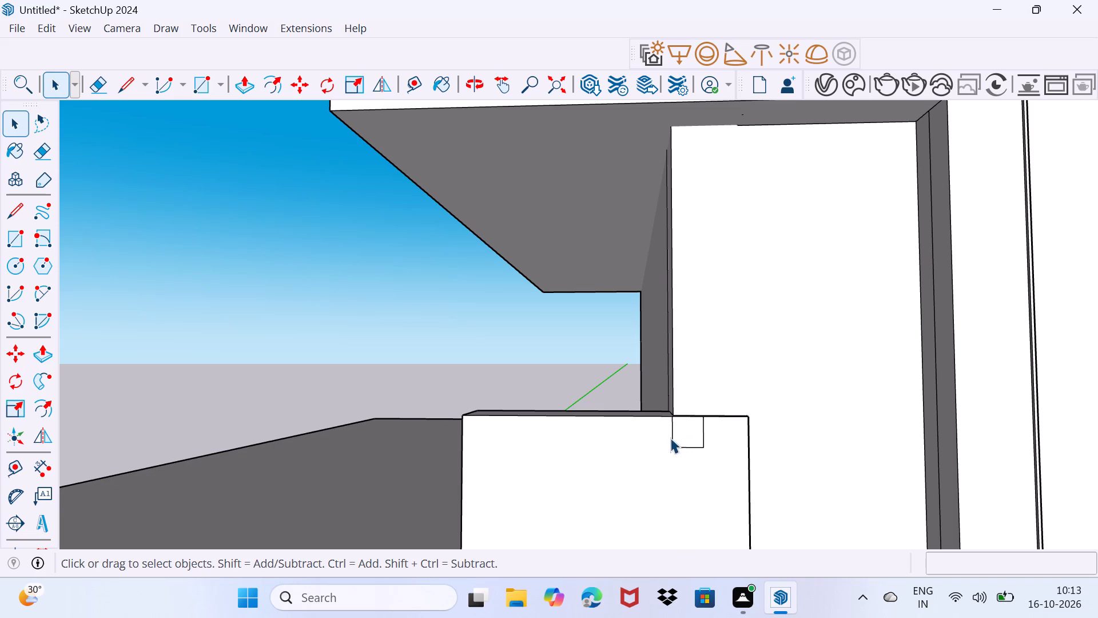
# Extrude the narrow wall strip behind the low block outward about 4' 4 9/16" beneath the overhang.
pyautogui.moveTo(657, 402); pyautogui.dragTo(783, 422, button='middle')
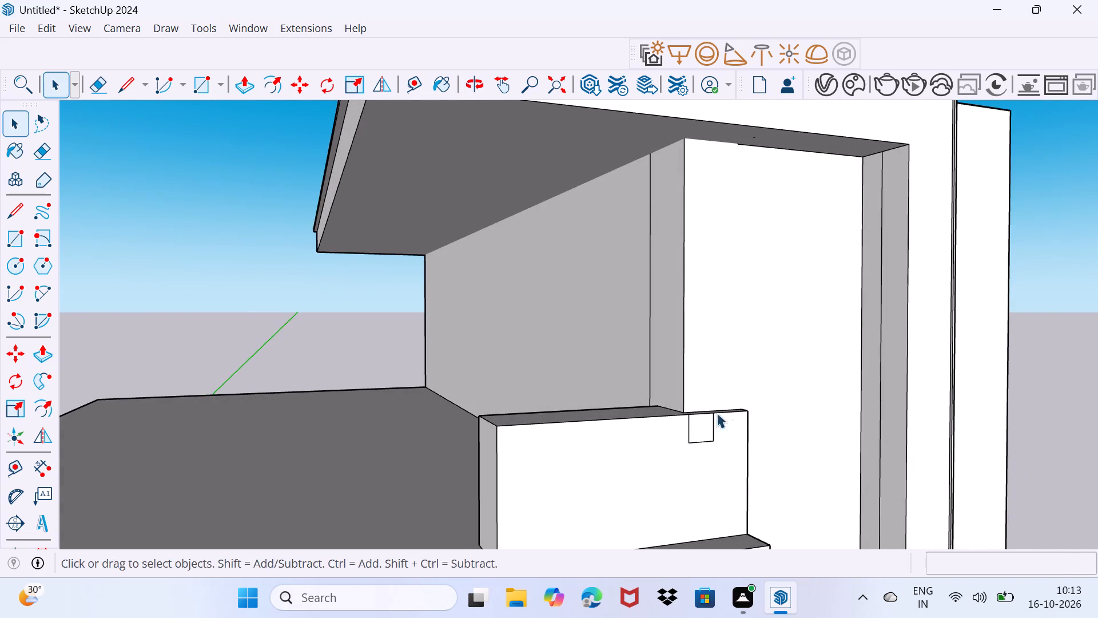
pyautogui.moveTo(669, 402); pyautogui.dragTo(758, 411, button='middle')
pyautogui.click(674, 371)
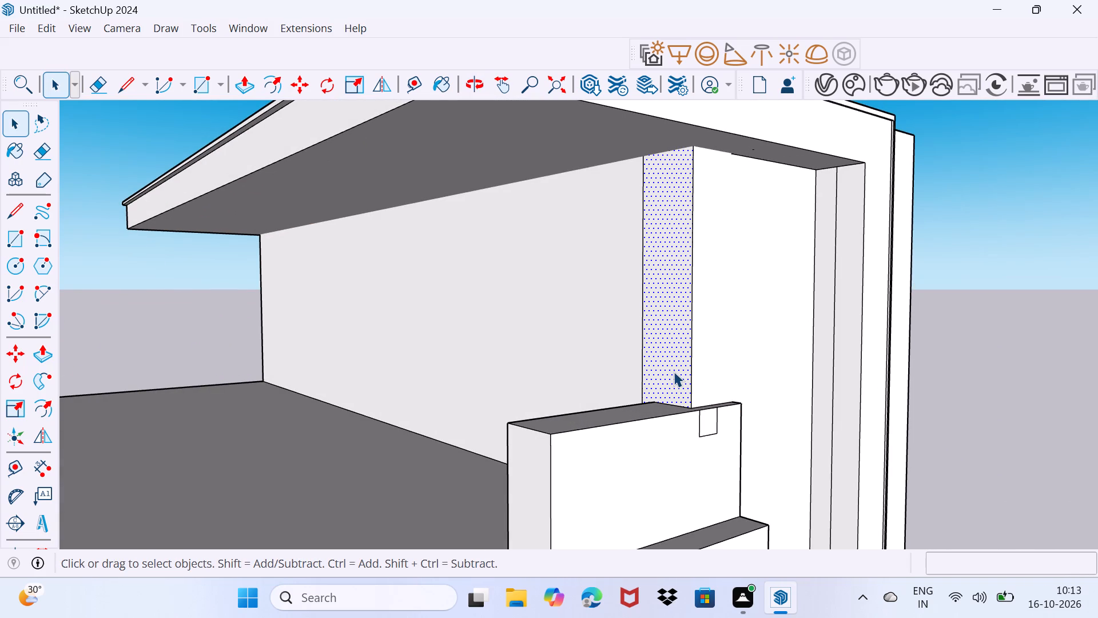
pyautogui.press('p')
pyautogui.click(674, 371)
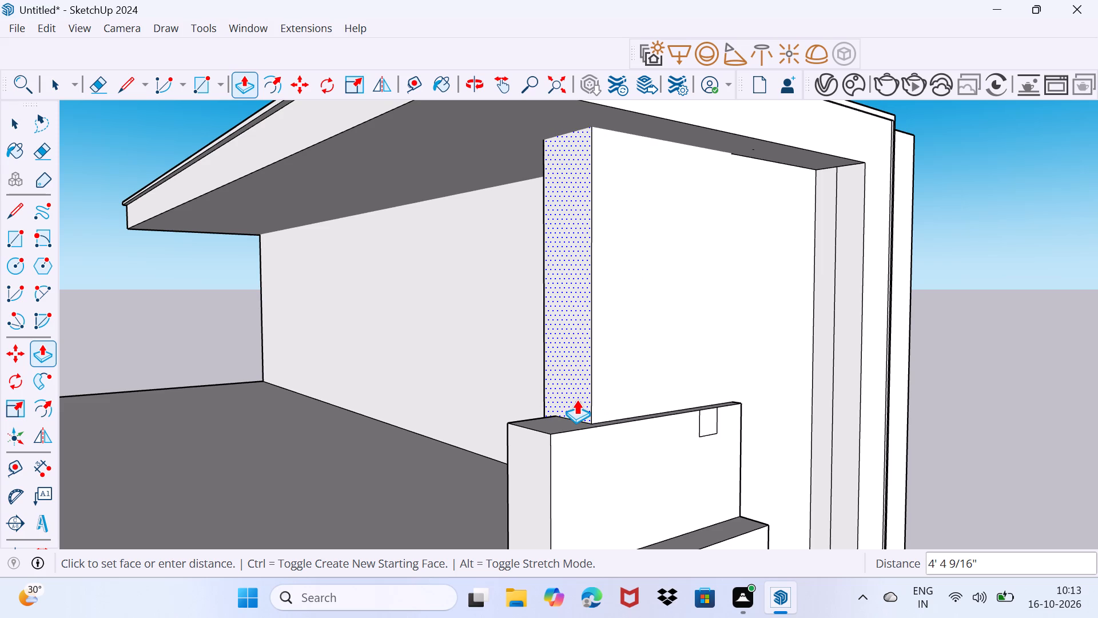
pyautogui.click(576, 399)
pyautogui.press('space')
pyautogui.moveTo(488, 334); pyautogui.dragTo(496, 318)
# Extrude the large wall face under the overhang outward, flush with the front of the extended wall strip.
pyautogui.click(486, 308)
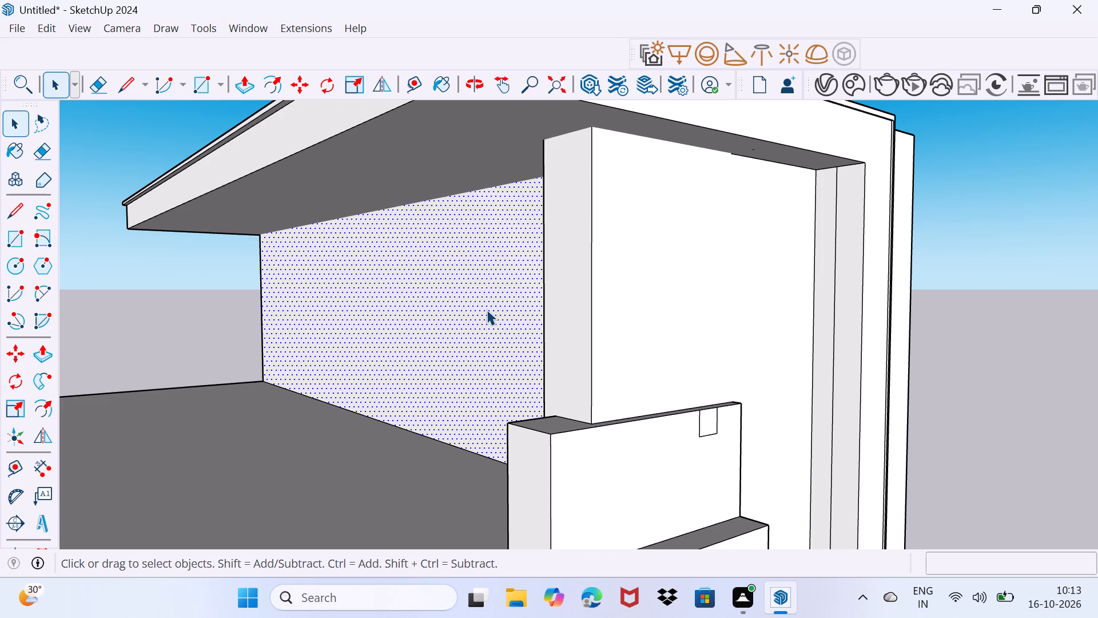
pyautogui.press('p')
pyautogui.click(487, 310)
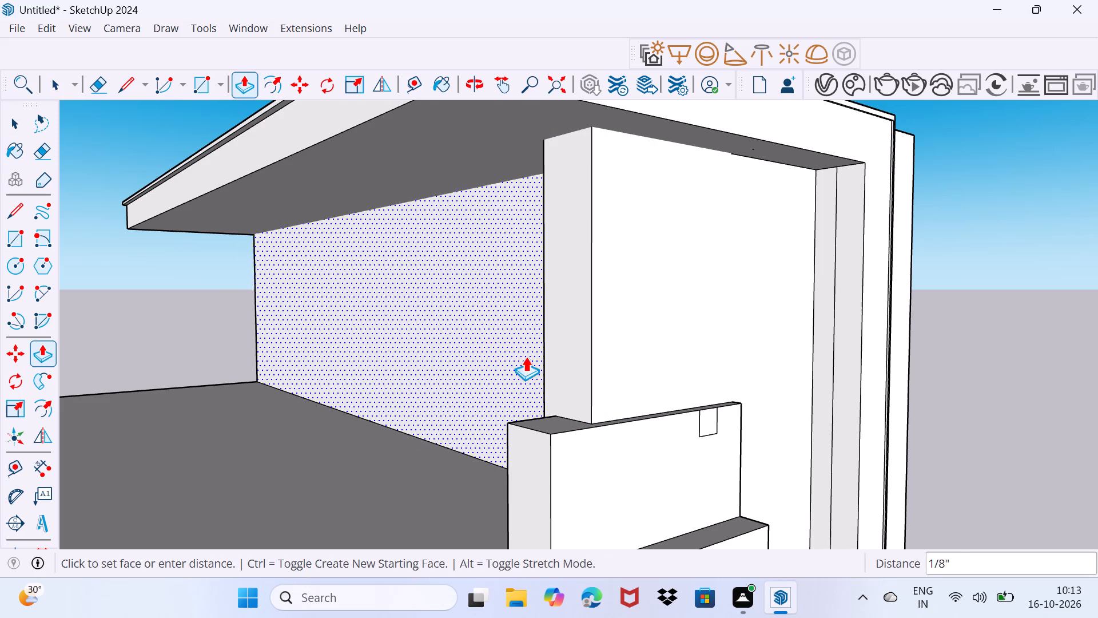
pyautogui.click(570, 369)
pyautogui.press('space')
pyautogui.moveTo(570, 369); pyautogui.dragTo(518, 375, button='middle')
pyautogui.scroll(-1, 518, 375)
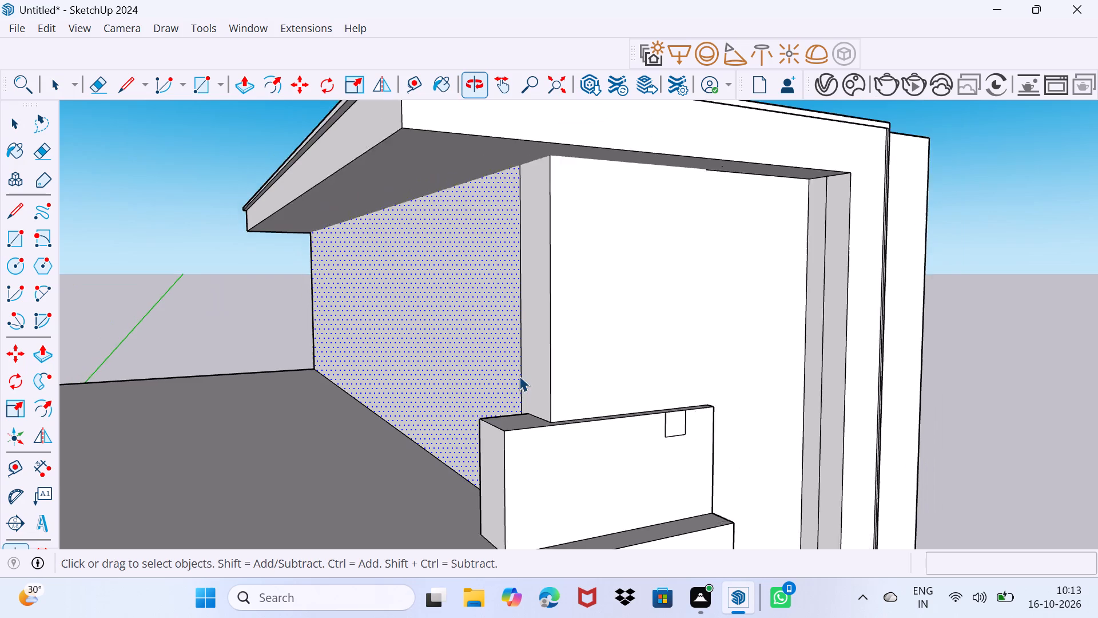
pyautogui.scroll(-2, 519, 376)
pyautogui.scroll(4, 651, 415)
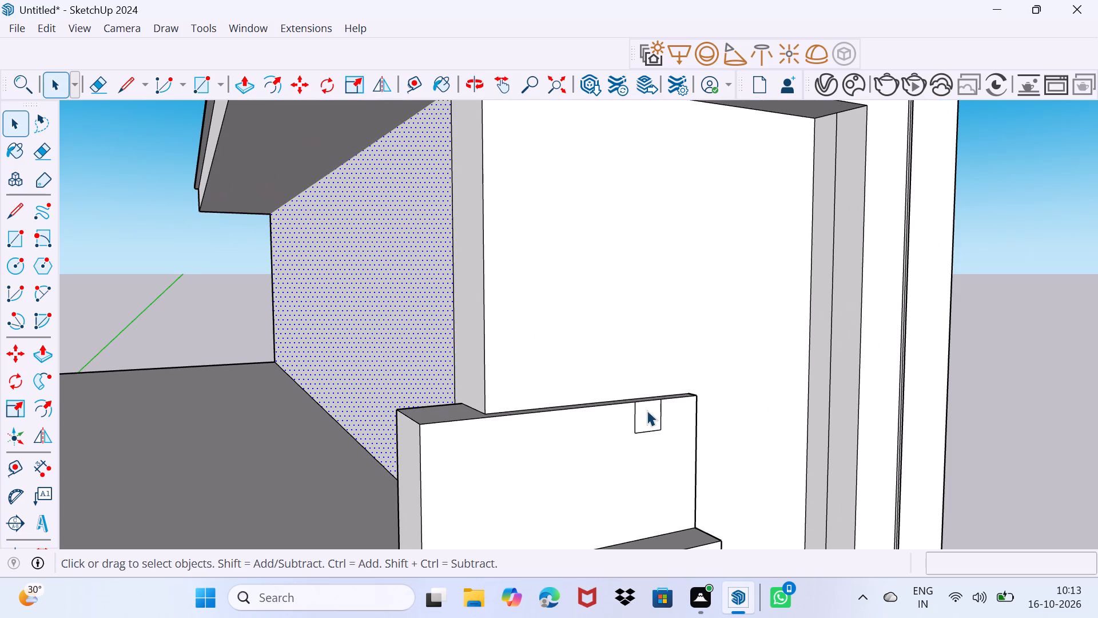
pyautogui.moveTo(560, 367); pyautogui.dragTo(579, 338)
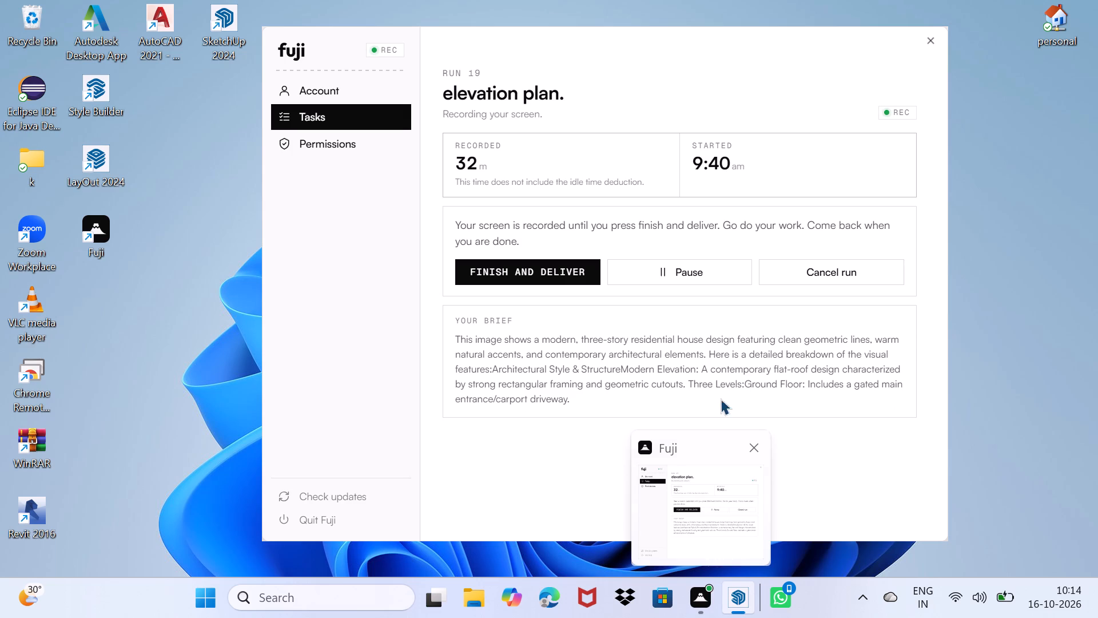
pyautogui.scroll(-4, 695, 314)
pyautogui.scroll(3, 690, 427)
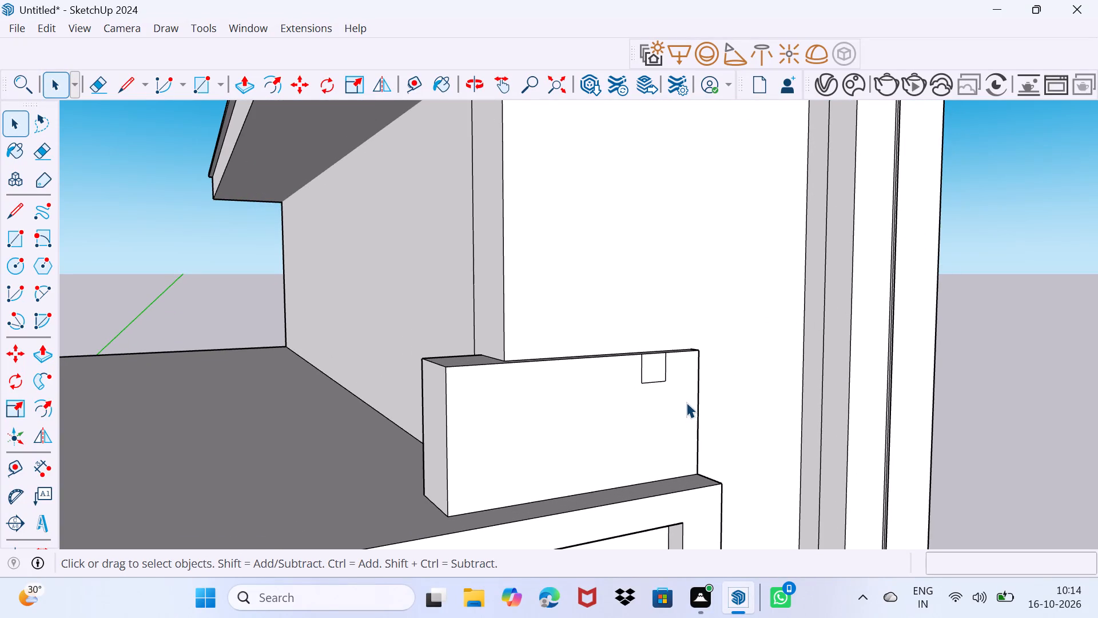
# Copy the square outline along the low block's top edge about 3' 6 3/16" away from the post, dividing the spacing by 2.
pyautogui.keyDown('shift'); pyautogui.moveTo(661, 381); pyautogui.dragTo(651, 453, button='middle'); pyautogui.keyUp('shift')
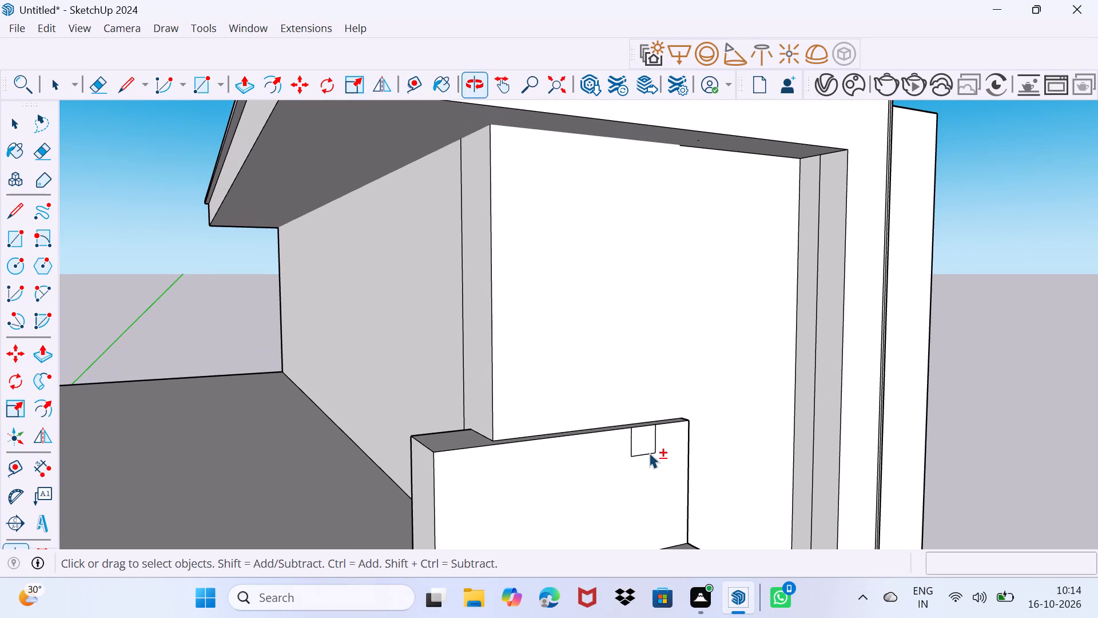
pyautogui.keyDown('shift'); pyautogui.click(645, 453); pyautogui.keyUp('shift')
pyautogui.keyDown('shift'); pyautogui.click(632, 448); pyautogui.keyUp('shift')
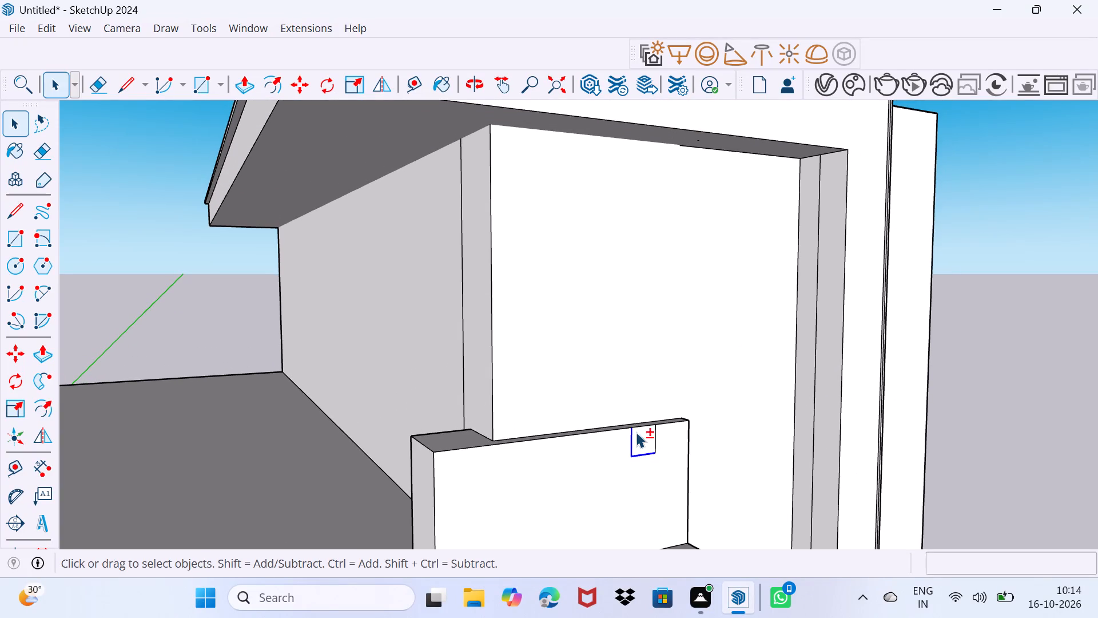
pyautogui.keyDown('shift'); pyautogui.click(643, 426); pyautogui.keyUp('shift')
pyautogui.keyDown('shift'); pyautogui.click(655, 439); pyautogui.keyUp('shift')
pyautogui.press('m')
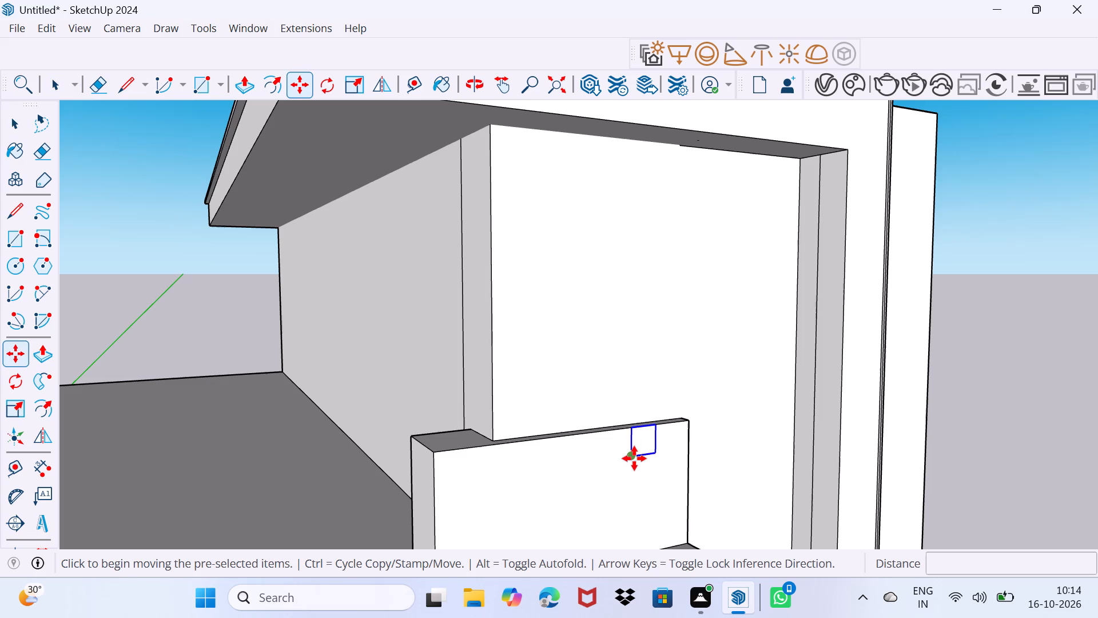
pyautogui.click(634, 458)
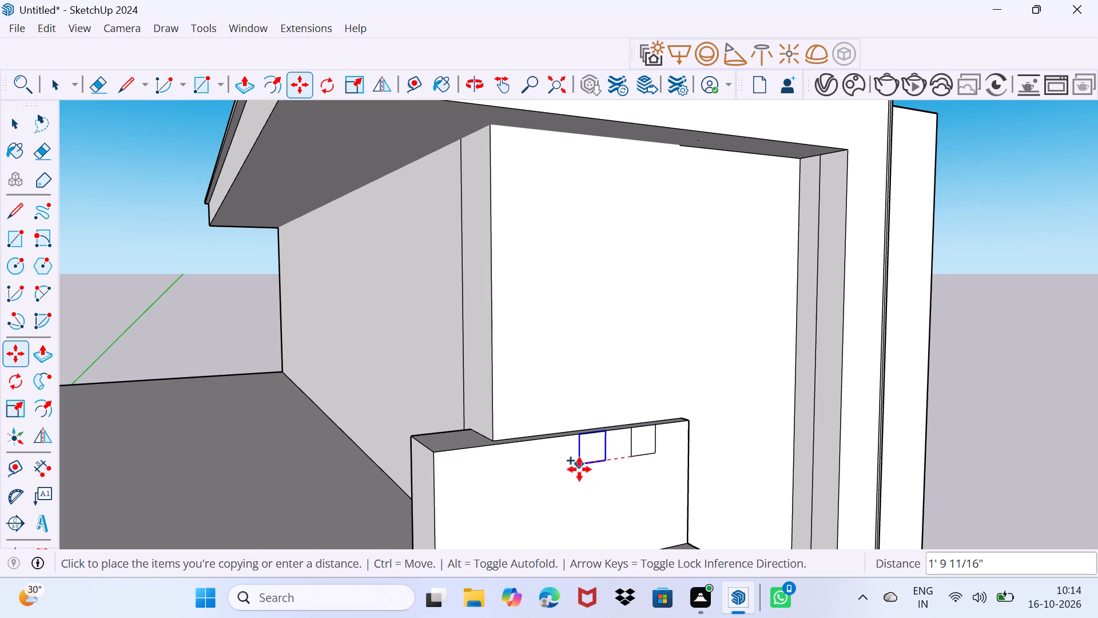
pyautogui.scroll(-16, 575, 471)
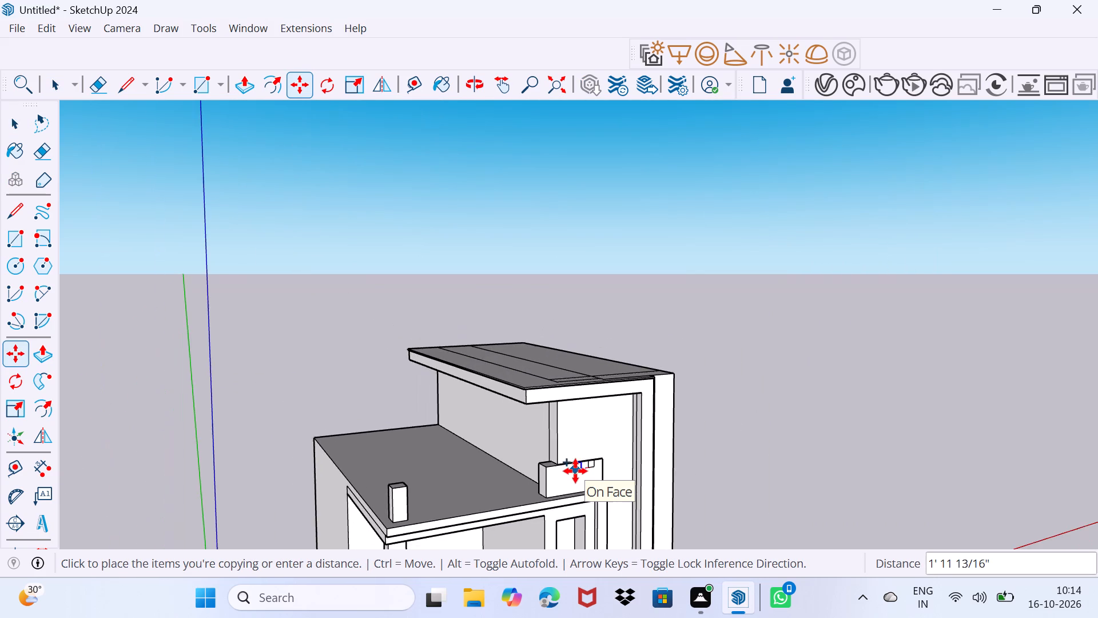
pyautogui.keyDown('shift'); pyautogui.moveTo(575, 471); pyautogui.dragTo(524, 181, button='middle'); pyautogui.keyUp('shift')
pyautogui.scroll(3, 523, 181)
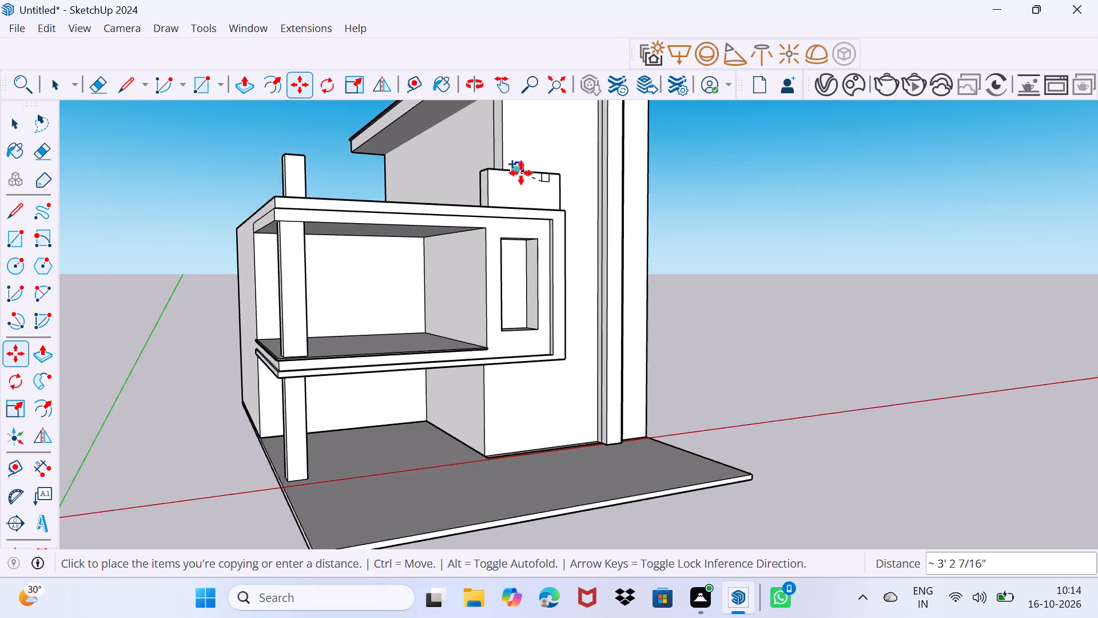
pyautogui.scroll(4, 521, 172)
pyautogui.moveTo(524, 182); pyautogui.dragTo(460, 322, button='middle')
pyautogui.scroll(8, 458, 335)
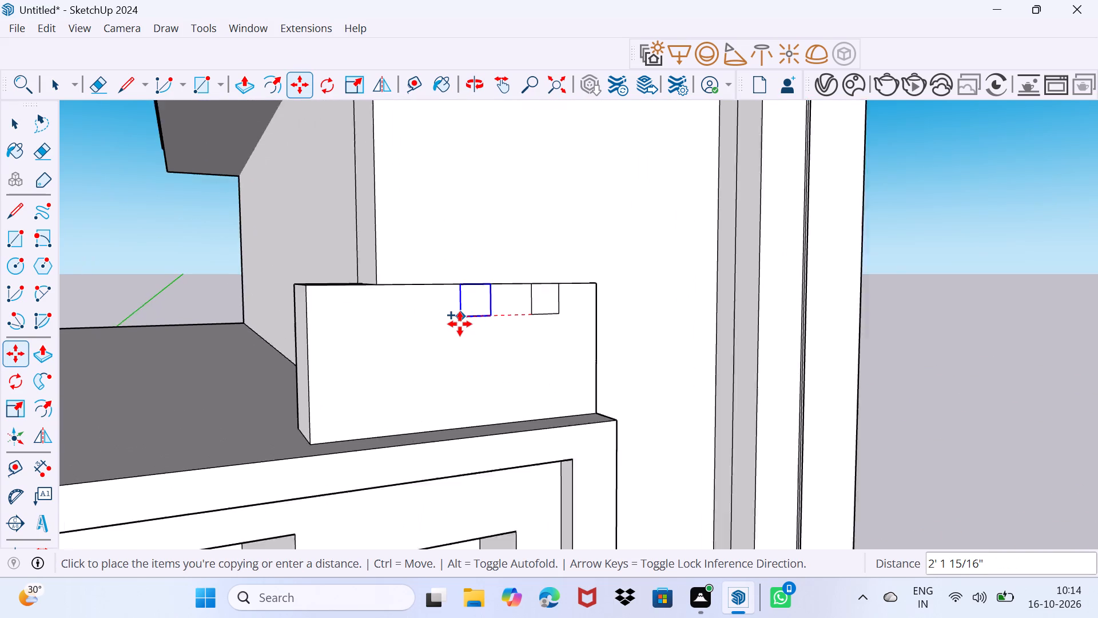
pyautogui.scroll(1, 460, 324)
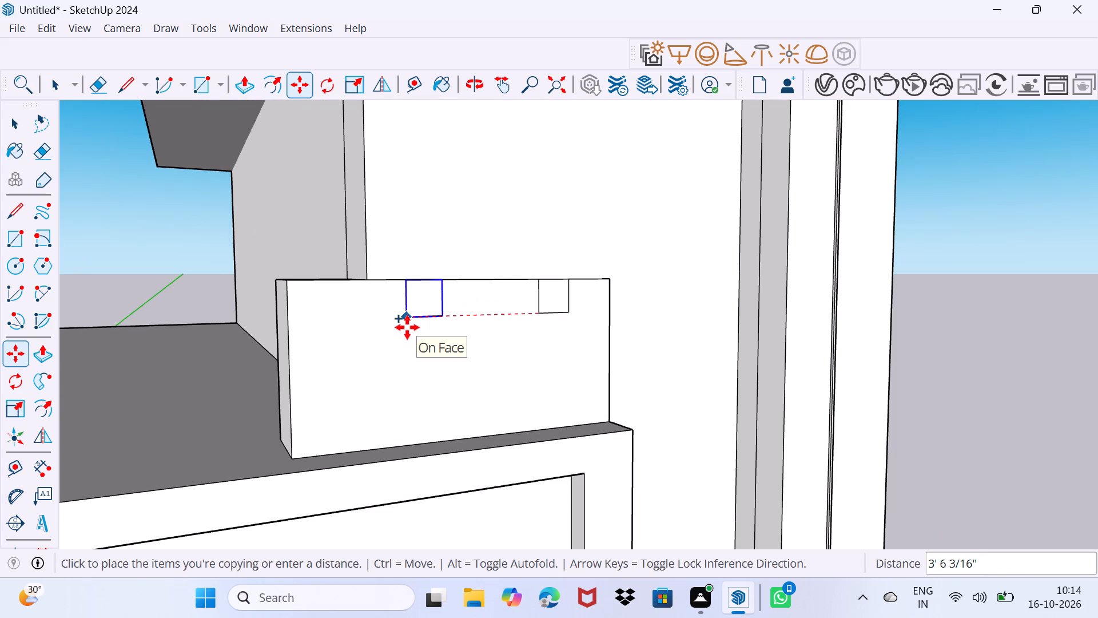
pyautogui.click(407, 327)
pyautogui.write('/2')
pyautogui.press('Return')
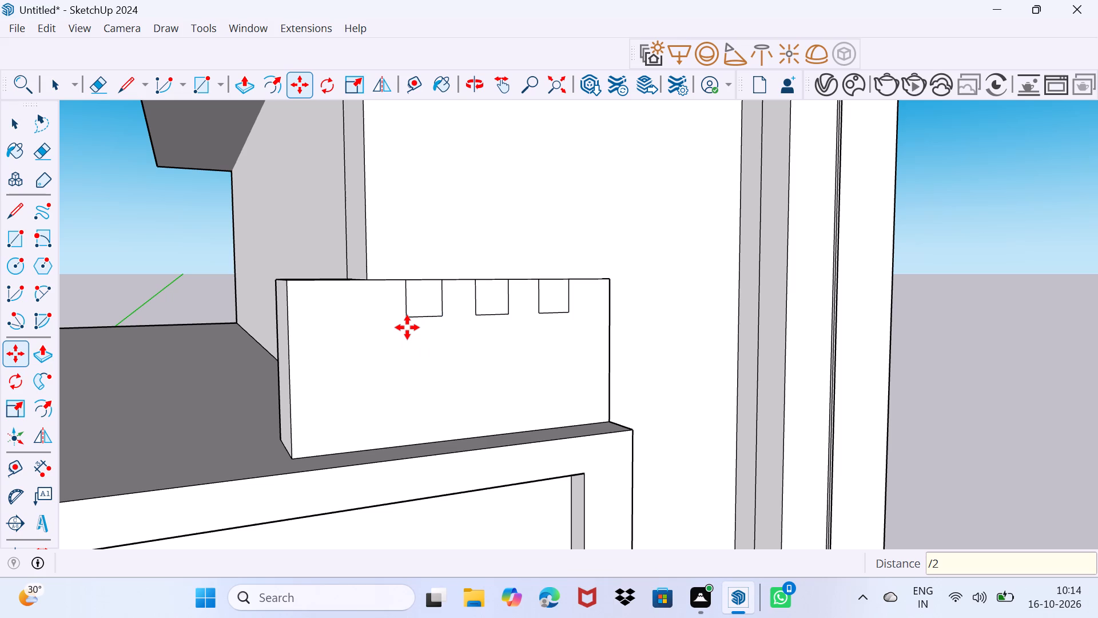
pyautogui.press('space')
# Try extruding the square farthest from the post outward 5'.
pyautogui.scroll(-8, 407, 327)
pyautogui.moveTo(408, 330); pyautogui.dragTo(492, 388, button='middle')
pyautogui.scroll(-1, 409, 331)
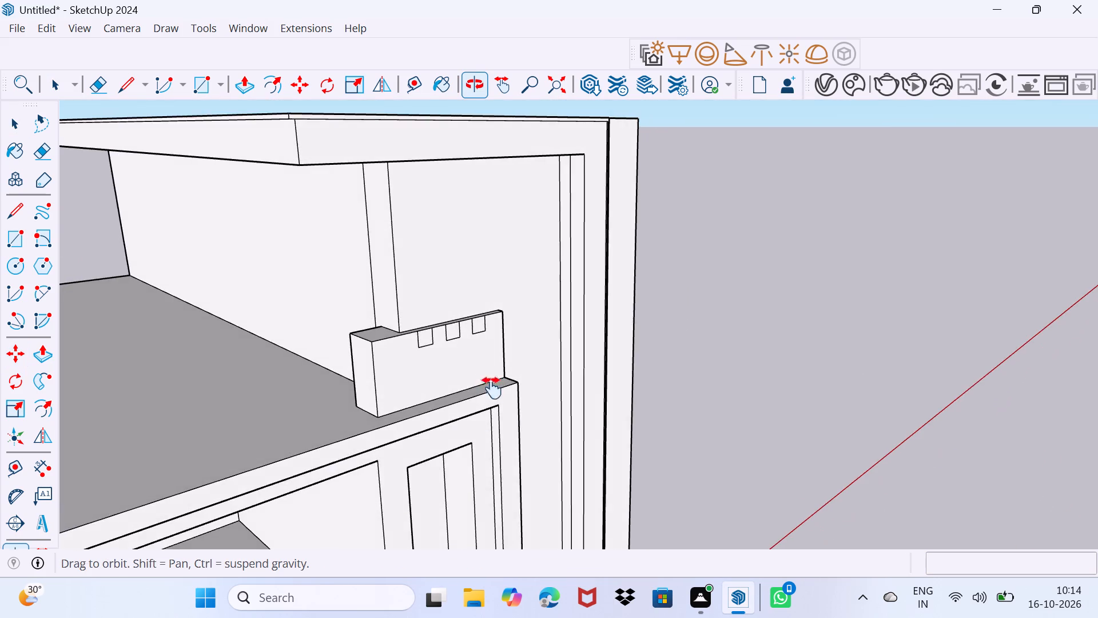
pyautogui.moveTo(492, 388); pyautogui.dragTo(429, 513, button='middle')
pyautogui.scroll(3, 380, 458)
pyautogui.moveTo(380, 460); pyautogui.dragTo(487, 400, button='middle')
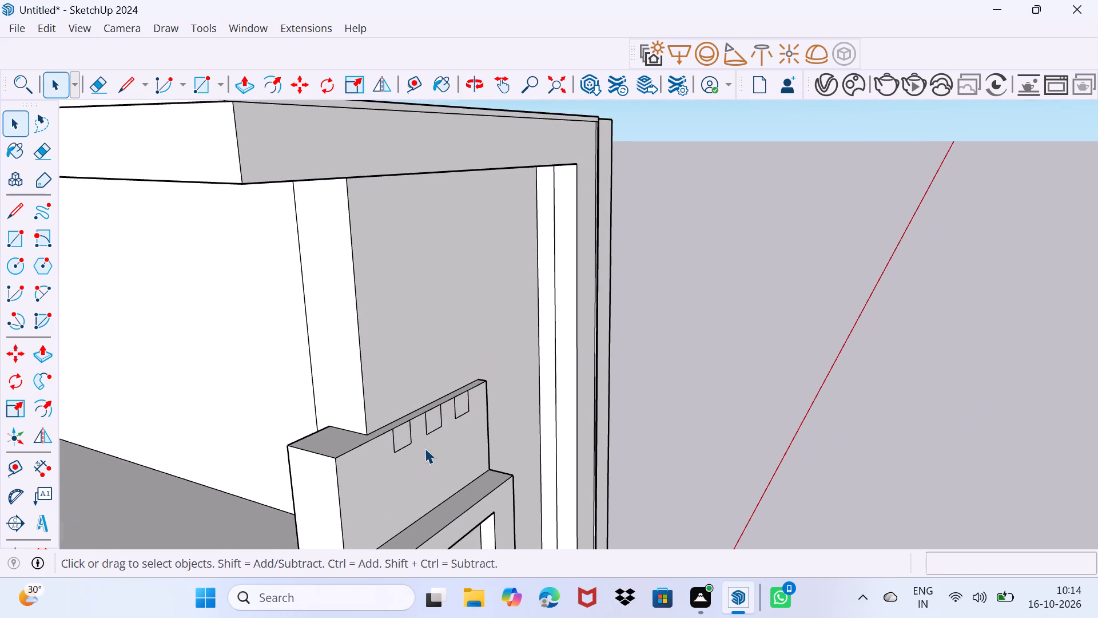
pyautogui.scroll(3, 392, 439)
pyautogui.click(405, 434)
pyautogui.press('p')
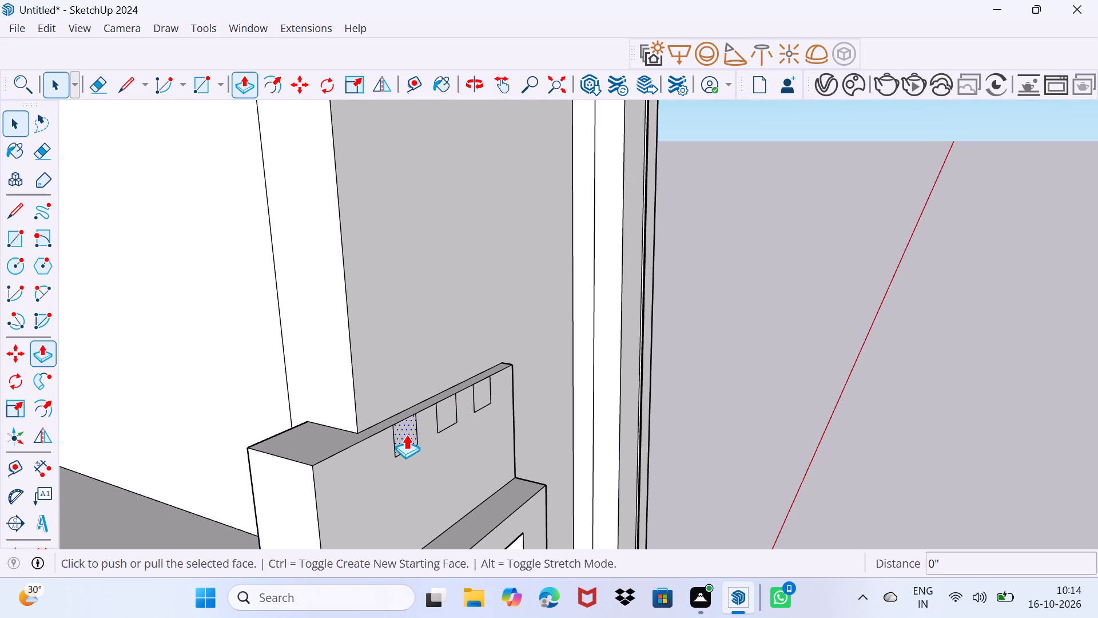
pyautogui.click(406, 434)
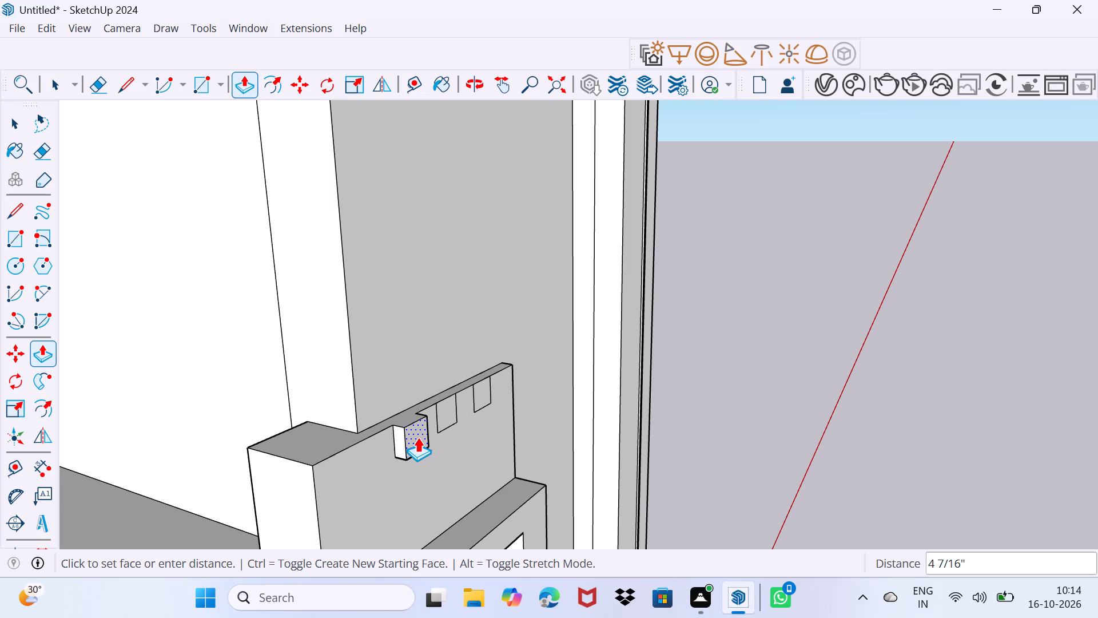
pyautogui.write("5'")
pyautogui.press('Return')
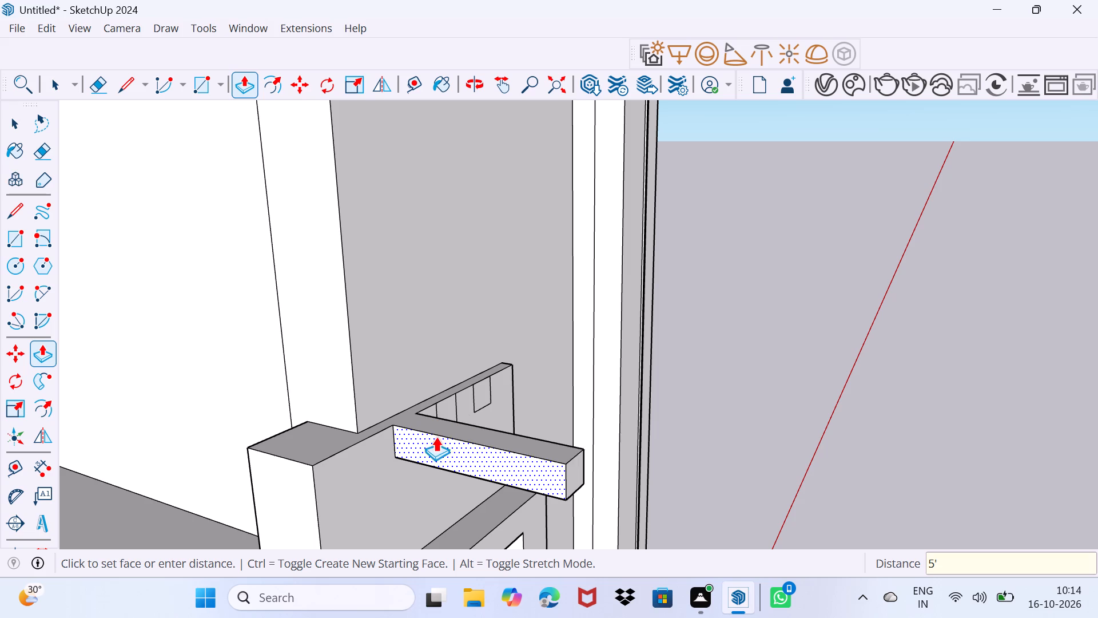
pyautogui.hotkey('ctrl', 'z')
# Extrude all three squares on the low block's face outward about 6 5/8".
pyautogui.click(407, 429)
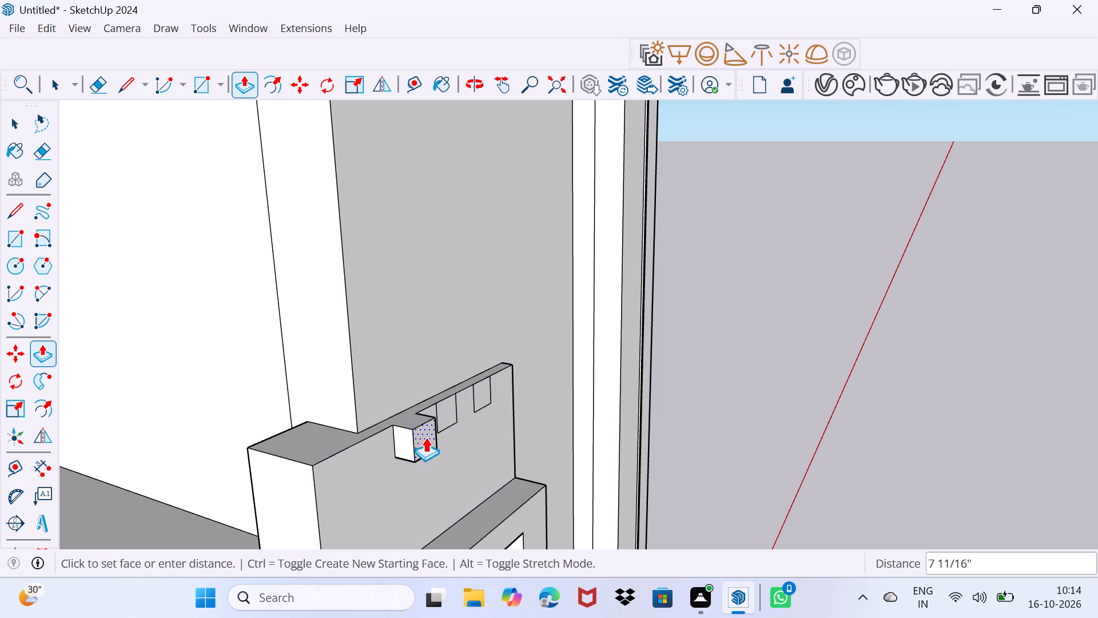
pyautogui.click(423, 437)
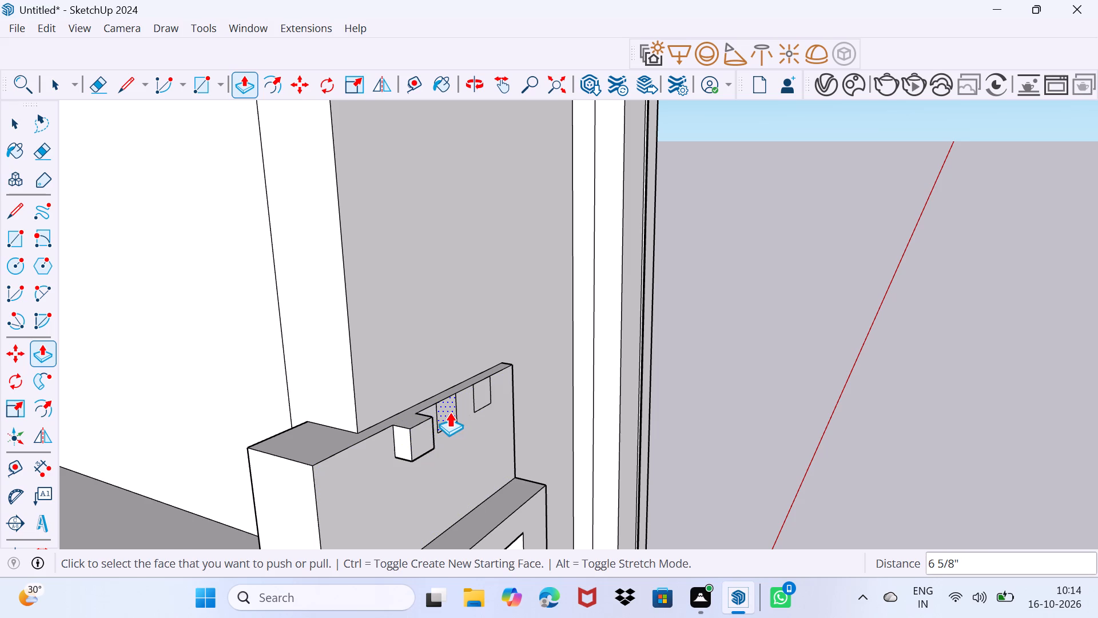
pyautogui.click(449, 412)
pyautogui.click(424, 435)
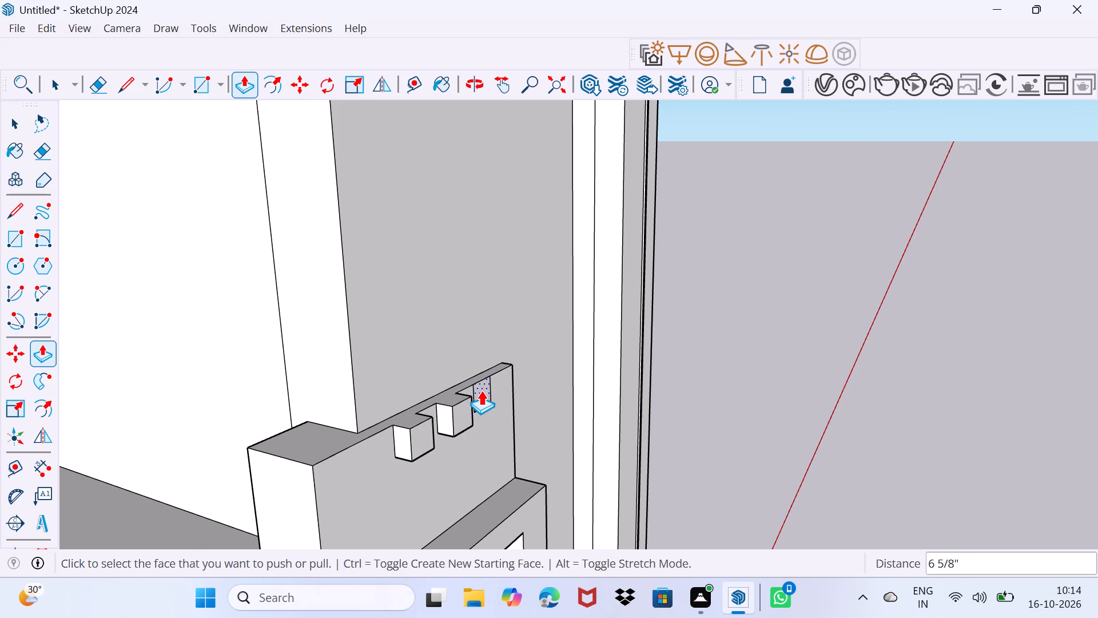
pyautogui.click(481, 390)
pyautogui.click(460, 413)
pyautogui.press('space')
pyautogui.moveTo(453, 419); pyautogui.dragTo(463, 391)
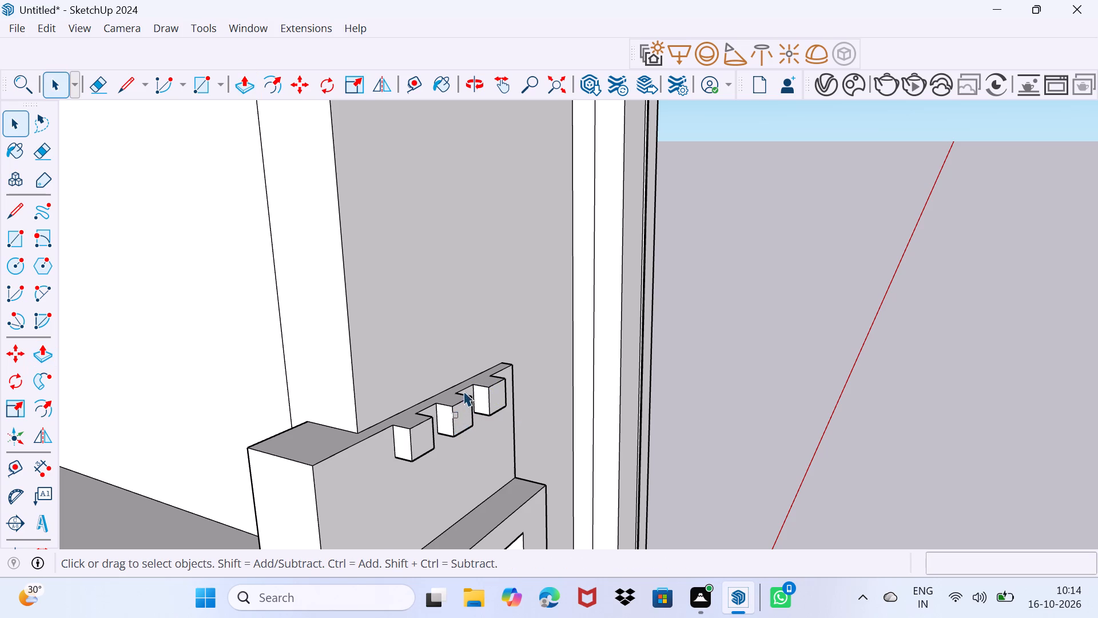
pyautogui.moveTo(463, 391); pyautogui.dragTo(463, 394)
# Draw a 10 11/16" line across the back top edge of each small cube, separating its top face from the low block's top.
pyautogui.scroll(-2, 449, 387)
pyautogui.scroll(6, 433, 413)
pyautogui.moveTo(434, 417); pyautogui.dragTo(367, 466, button='middle')
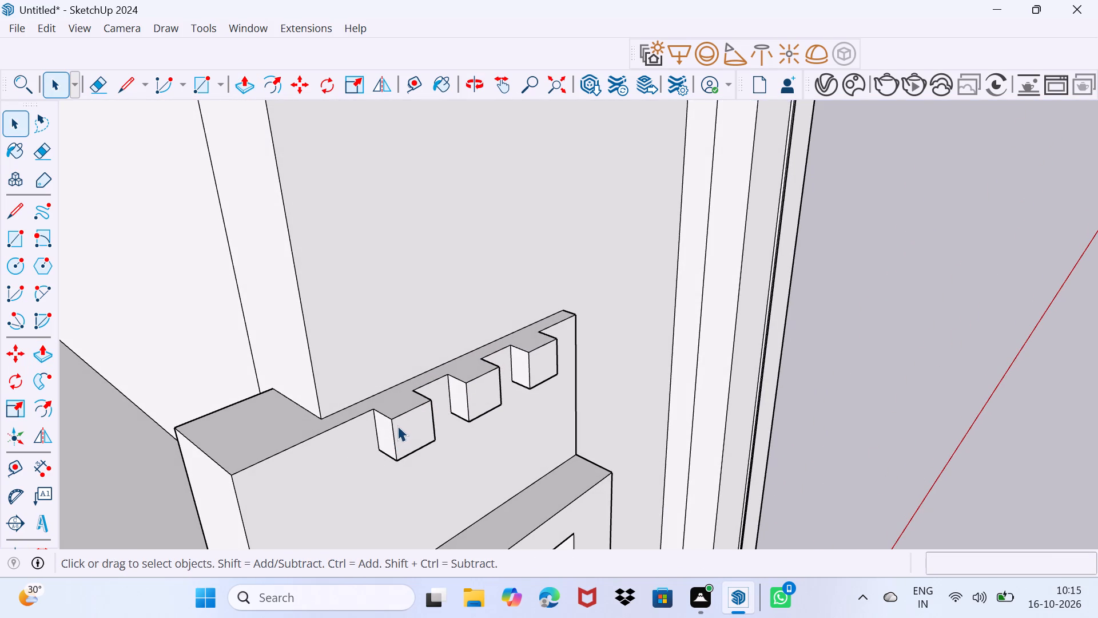
pyautogui.press('l')
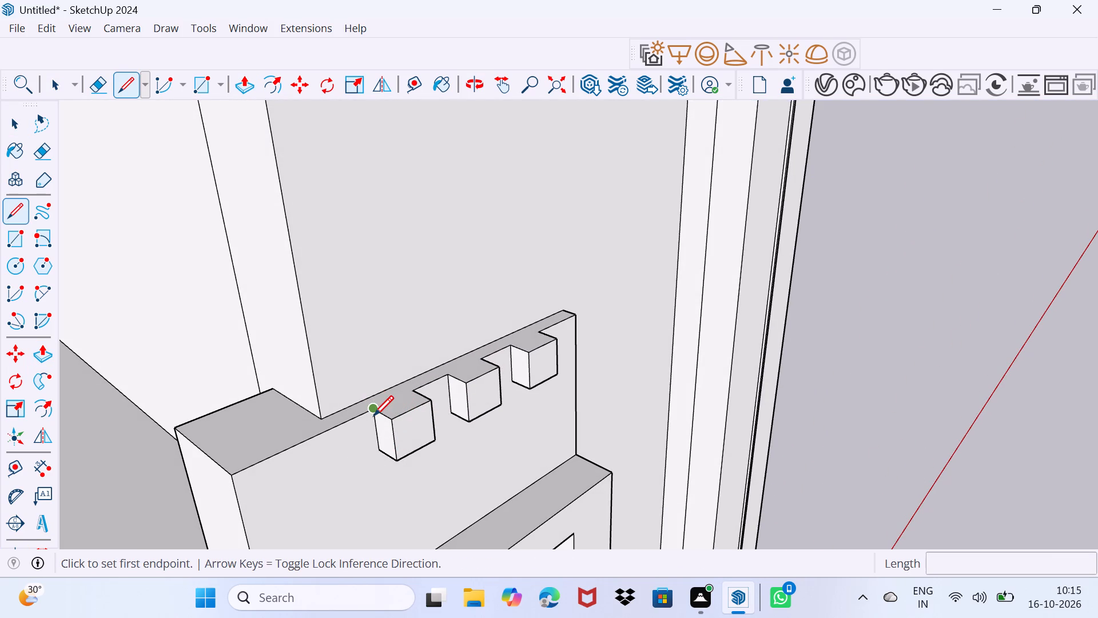
pyautogui.click(373, 415)
pyautogui.click(420, 393)
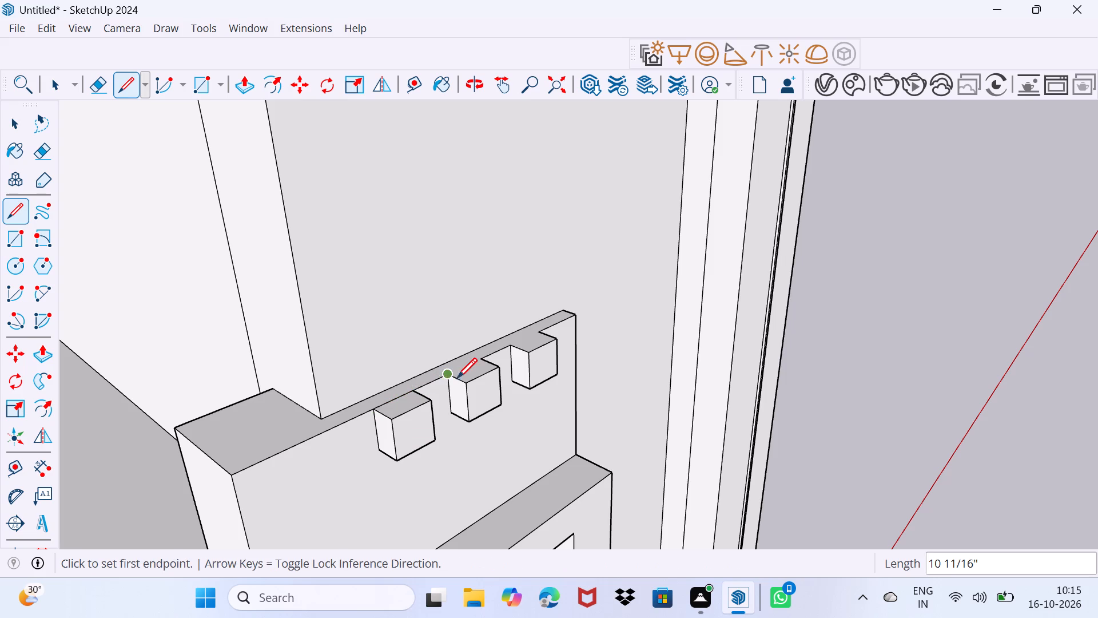
pyautogui.press('l')
pyautogui.moveTo(439, 378); pyautogui.dragTo(444, 379)
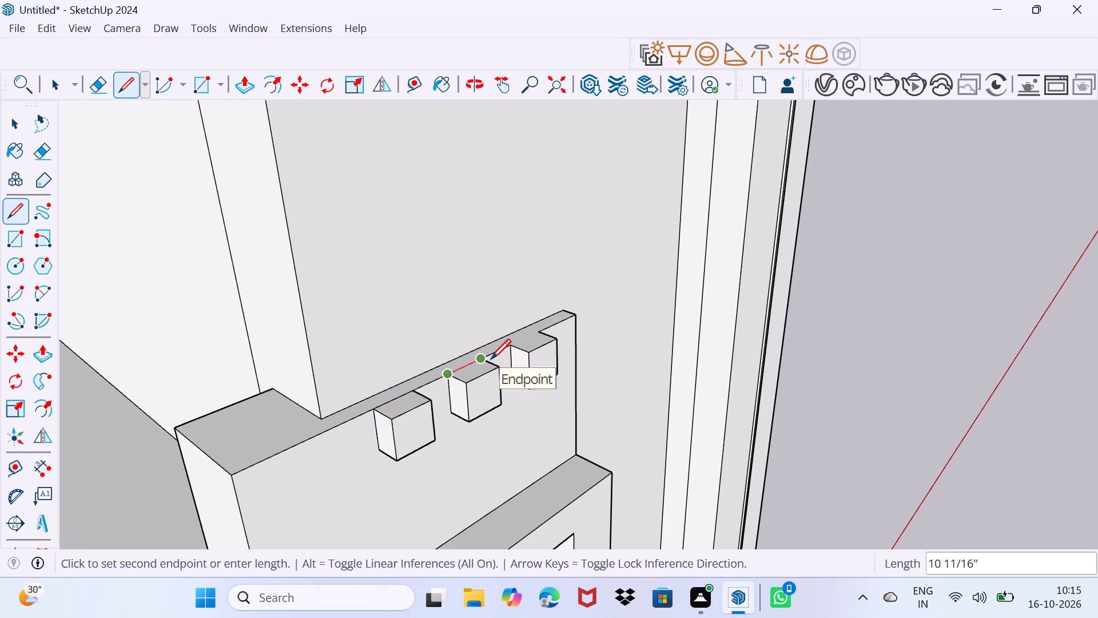
pyautogui.click(491, 359)
pyautogui.click(518, 344)
pyautogui.click(548, 329)
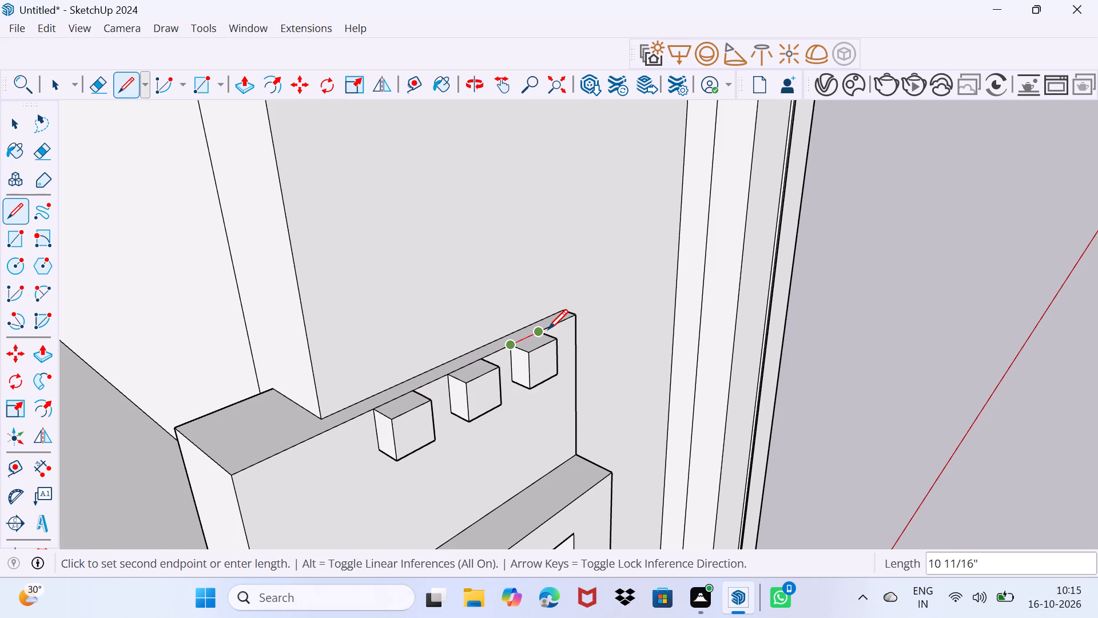
pyautogui.press('space')
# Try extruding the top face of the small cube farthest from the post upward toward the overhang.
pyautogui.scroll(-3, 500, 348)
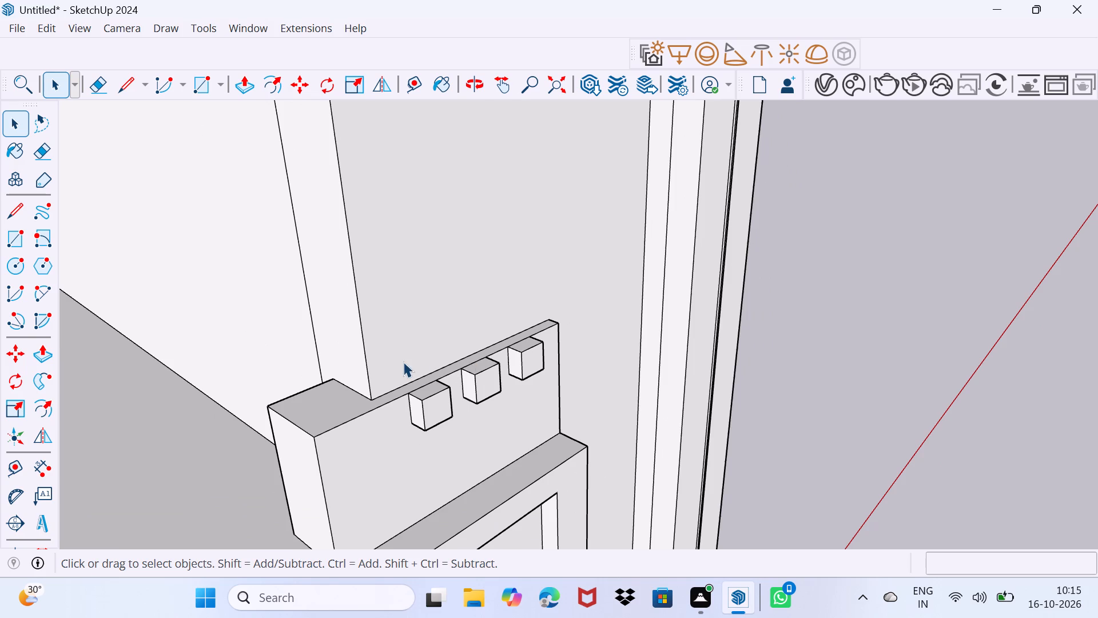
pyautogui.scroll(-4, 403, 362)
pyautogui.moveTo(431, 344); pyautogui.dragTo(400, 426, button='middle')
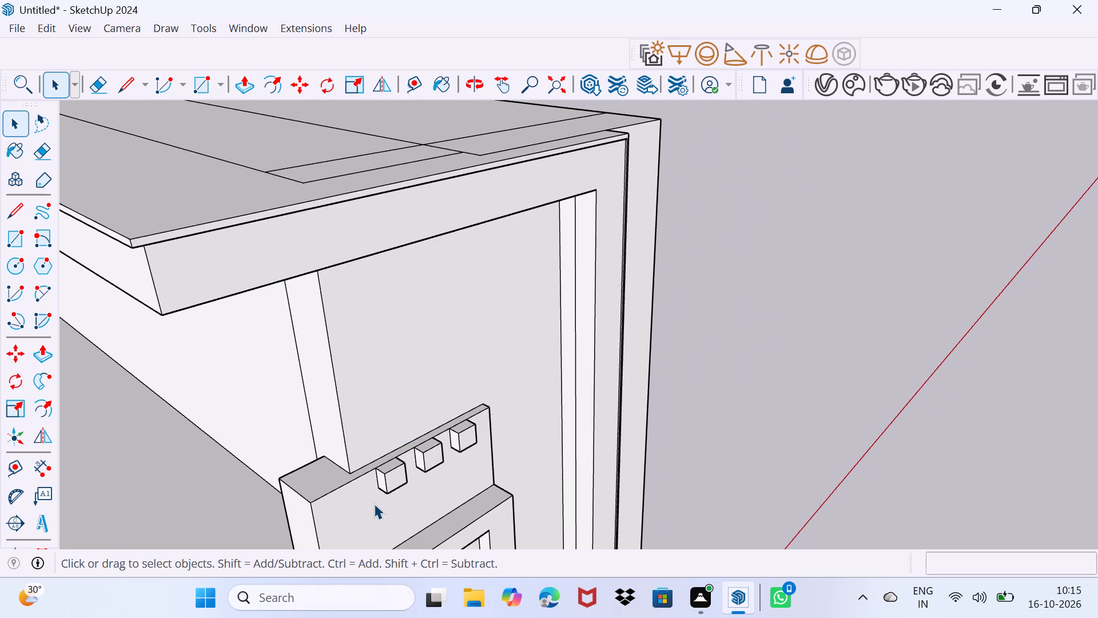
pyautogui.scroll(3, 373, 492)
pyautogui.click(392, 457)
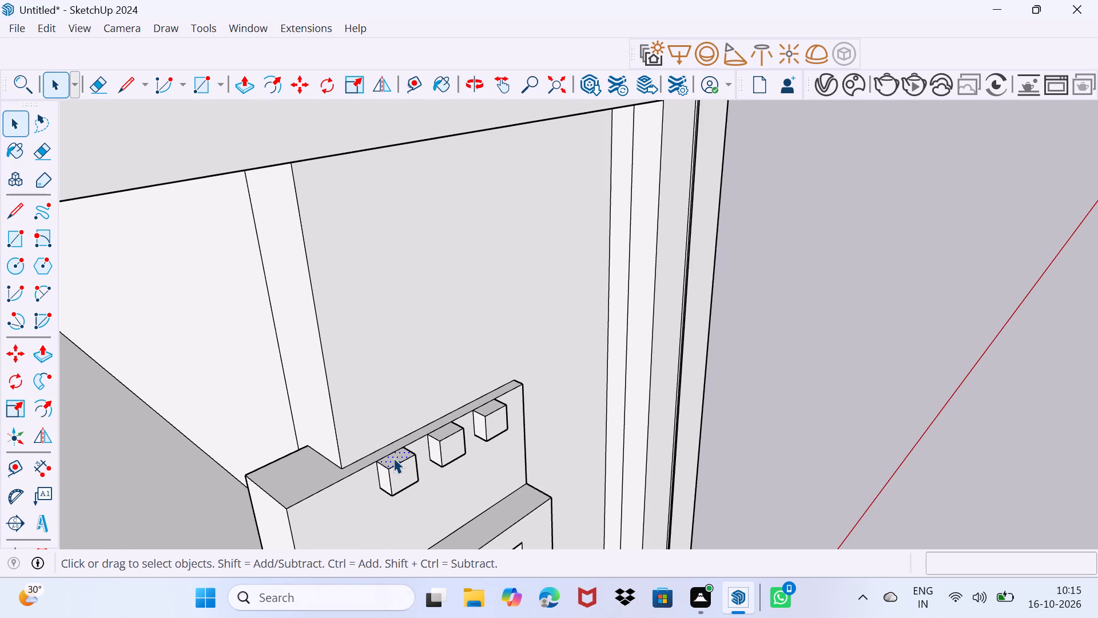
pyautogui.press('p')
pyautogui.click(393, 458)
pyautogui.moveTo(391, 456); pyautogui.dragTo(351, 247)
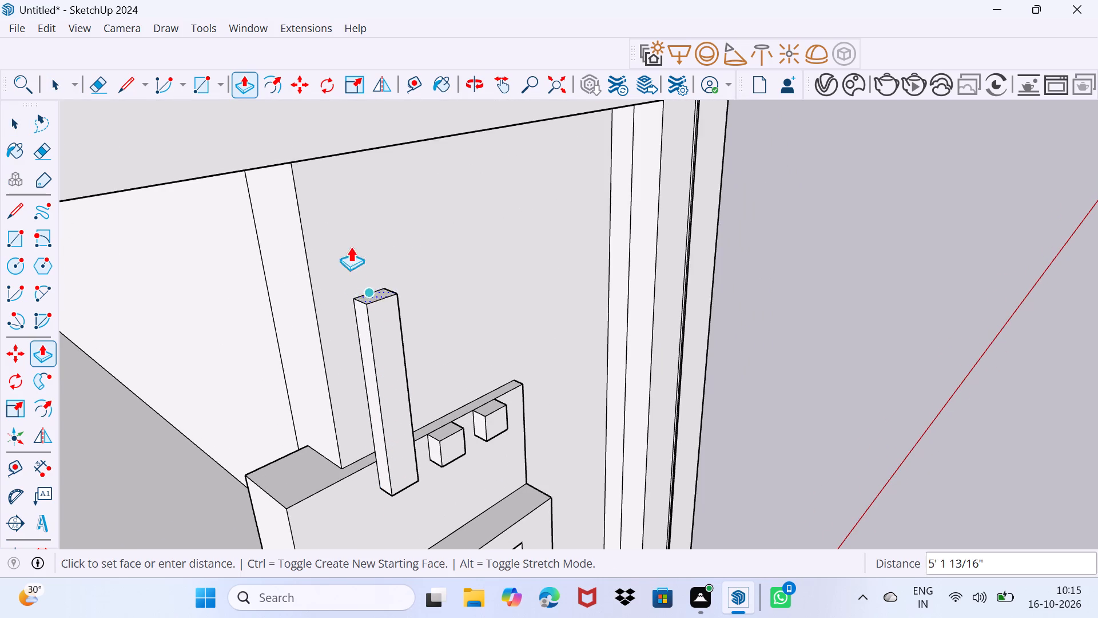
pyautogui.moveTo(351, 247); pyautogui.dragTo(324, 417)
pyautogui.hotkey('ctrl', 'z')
# Push the facade beam-and-post face beneath the roof overhang slightly inward.
pyautogui.scroll(-11, 323, 425)
pyautogui.keyDown('shift'); pyautogui.moveTo(371, 518); pyautogui.dragTo(372, 518, button='middle'); pyautogui.keyUp('shift')
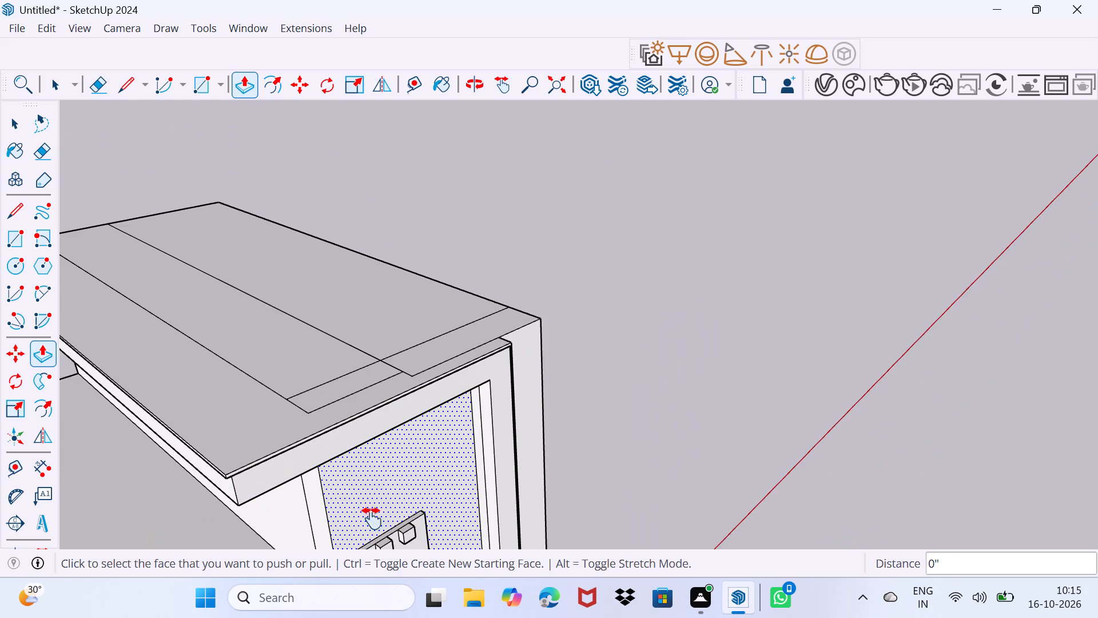
pyautogui.keyDown('shift'); pyautogui.moveTo(372, 518); pyautogui.dragTo(339, 323, button='middle'); pyautogui.keyUp('shift')
pyautogui.scroll(4, 321, 343)
pyautogui.moveTo(327, 366); pyautogui.dragTo(428, 388, button='middle')
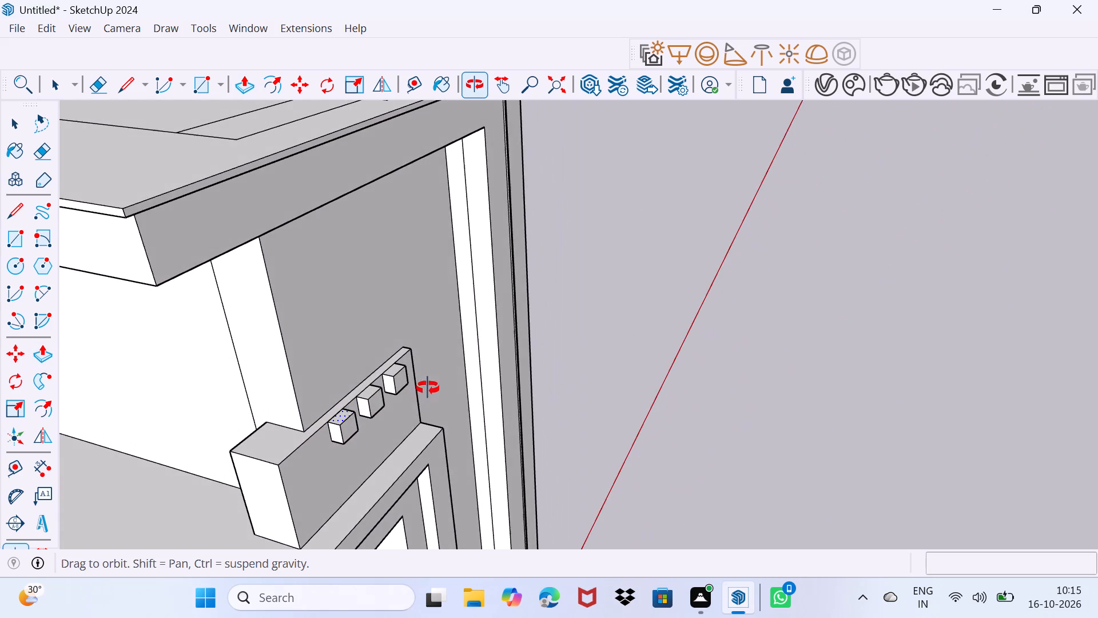
pyautogui.moveTo(428, 388); pyautogui.dragTo(430, 388, button='middle')
pyautogui.press('space')
pyautogui.click(226, 211)
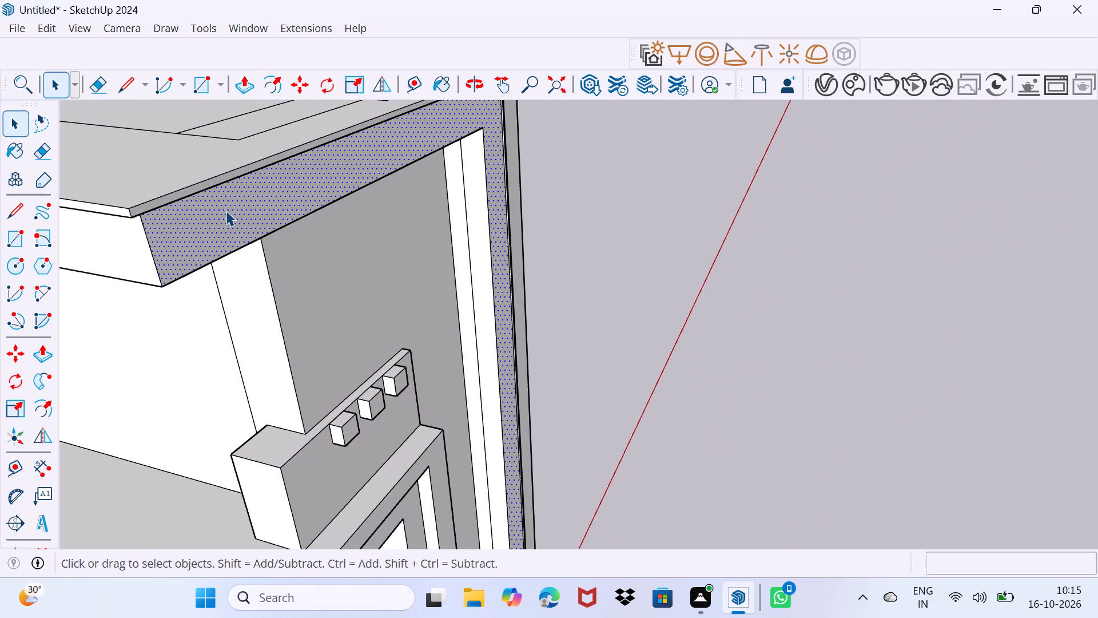
pyautogui.scroll(2, 351, 435)
pyautogui.moveTo(348, 431); pyautogui.dragTo(369, 438, button='middle')
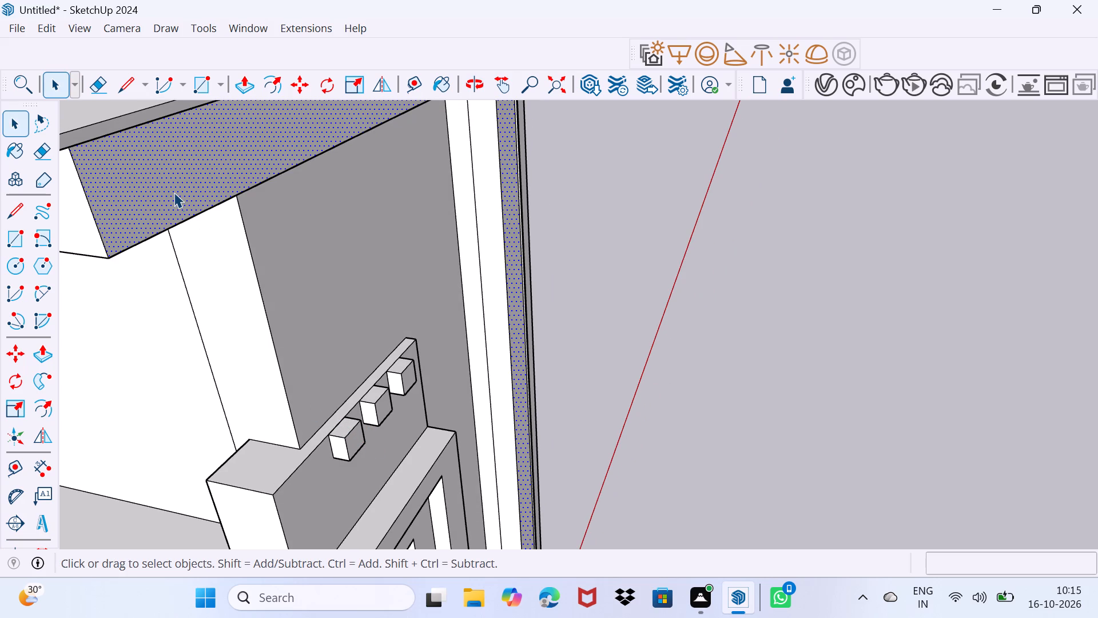
pyautogui.press('p')
pyautogui.click(174, 192)
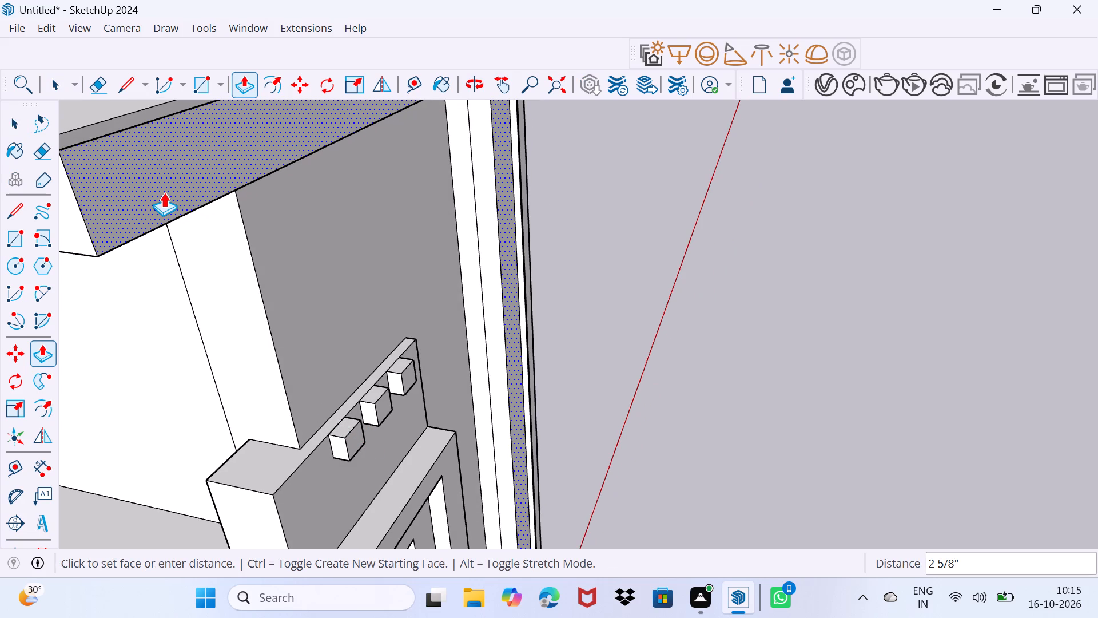
pyautogui.click(153, 192)
pyautogui.press('space')
pyautogui.moveTo(158, 254); pyautogui.dragTo(180, 222)
# Pull the narrow inner side face of the outer facade strip toward the facade post, widening the strip.
pyautogui.moveTo(464, 320); pyautogui.dragTo(208, 270, button='middle')
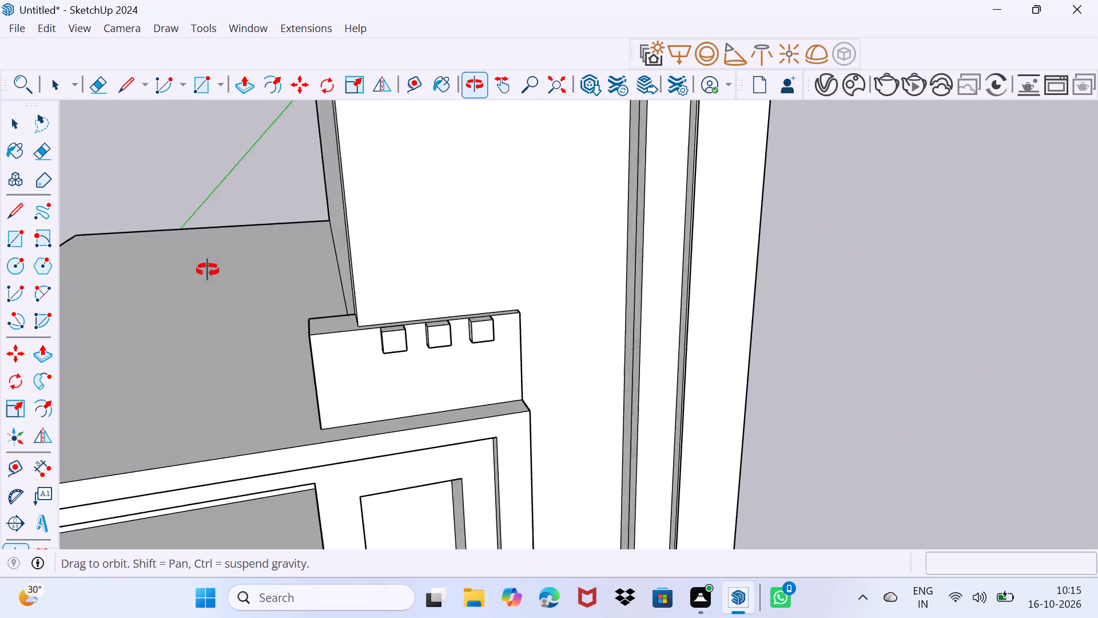
pyautogui.moveTo(208, 270); pyautogui.dragTo(225, 280, button='middle')
pyautogui.scroll(6, 550, 343)
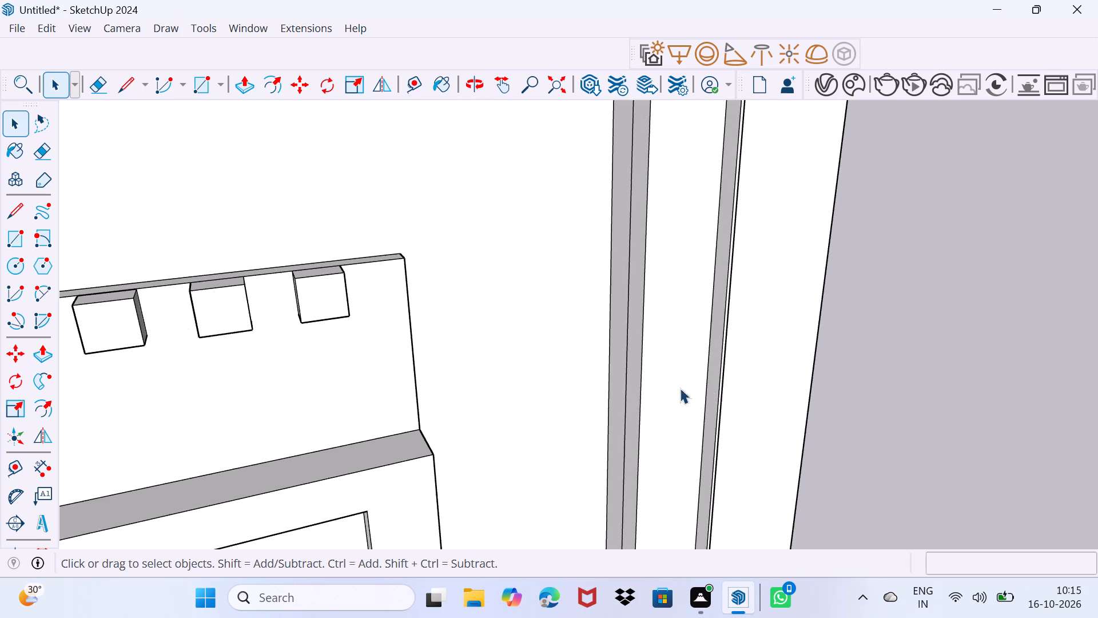
pyautogui.moveTo(710, 390); pyautogui.dragTo(647, 385, button='middle')
pyautogui.scroll(10, 729, 423)
pyautogui.click(732, 427)
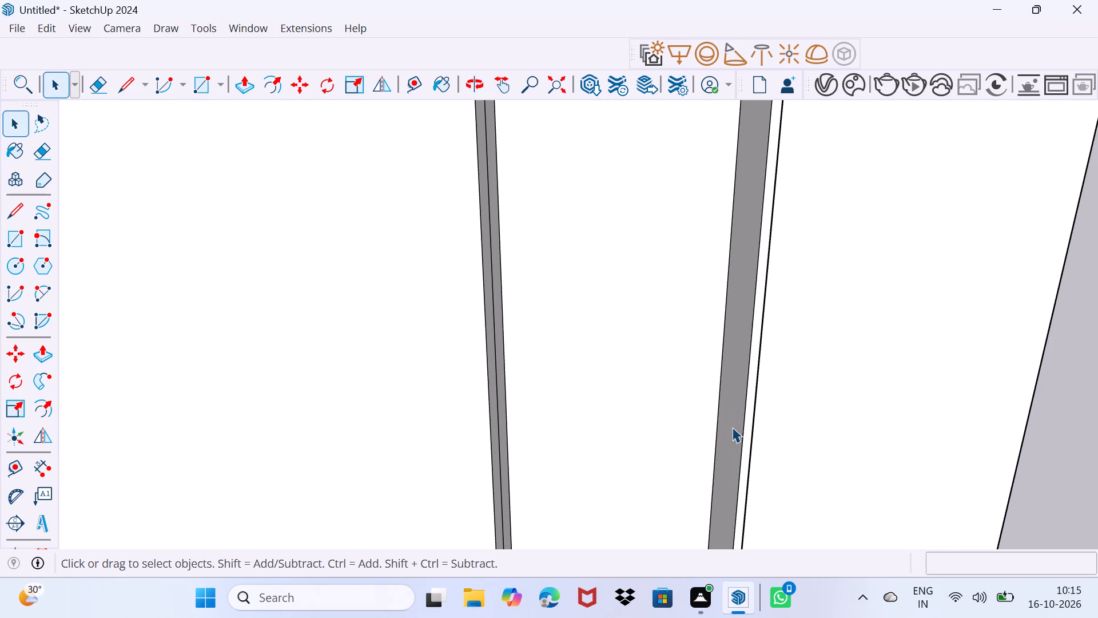
pyautogui.press('p')
pyautogui.click(732, 427)
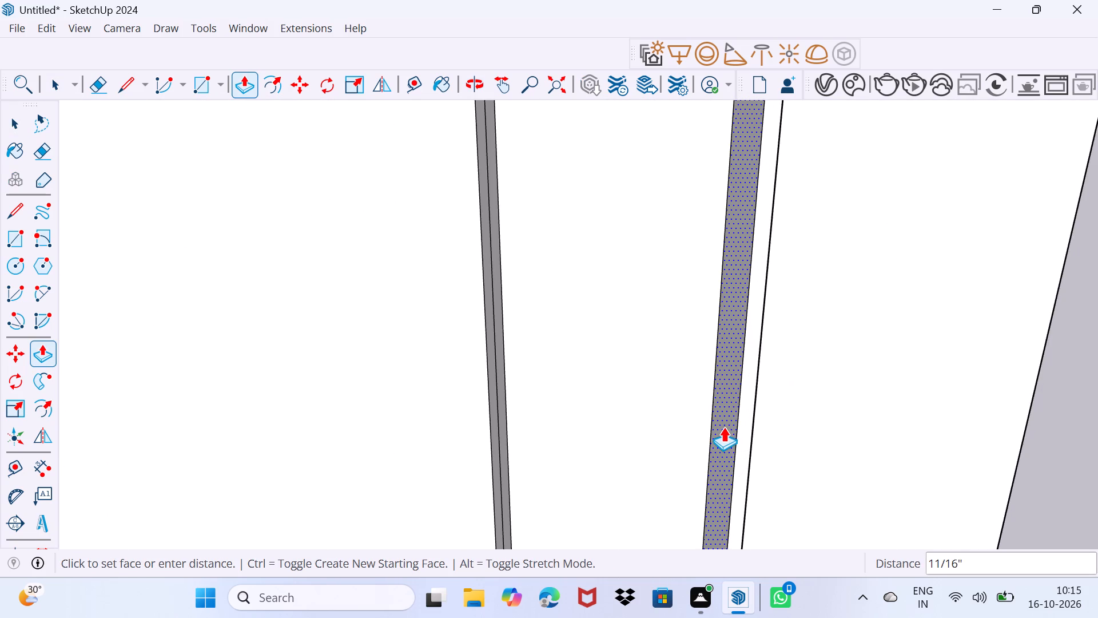
pyautogui.click(696, 427)
pyautogui.press('space')
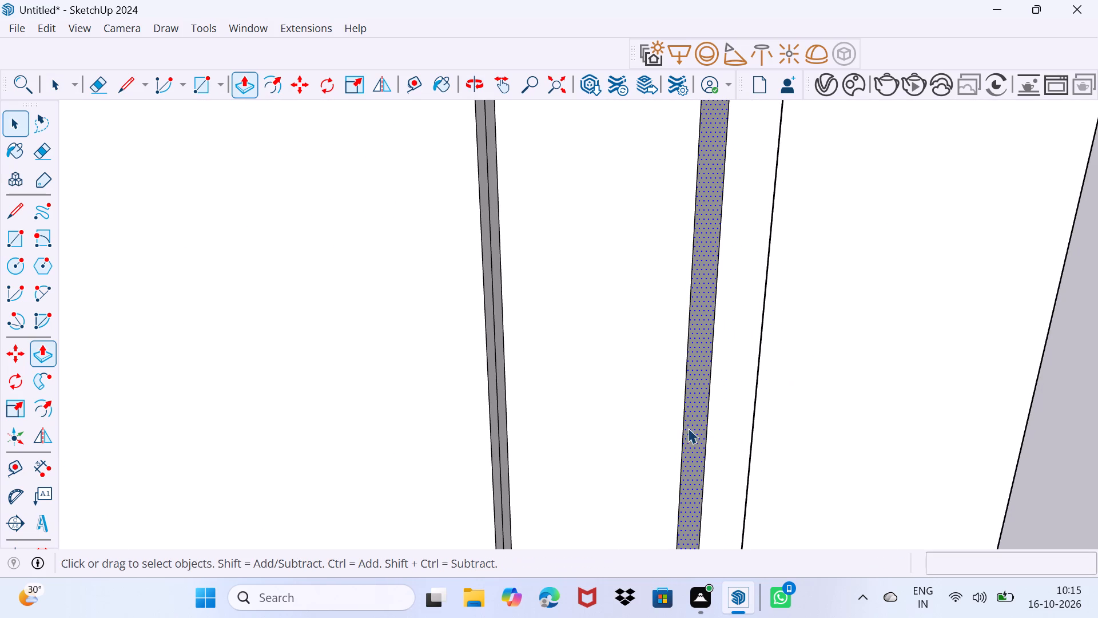
pyautogui.moveTo(647, 438); pyautogui.dragTo(662, 418)
# Extrude the top face of the small cube farthest from the facade post upward about 7' 5 9/16".
pyautogui.scroll(-15, 632, 392)
pyautogui.moveTo(539, 398); pyautogui.dragTo(573, 397, button='middle')
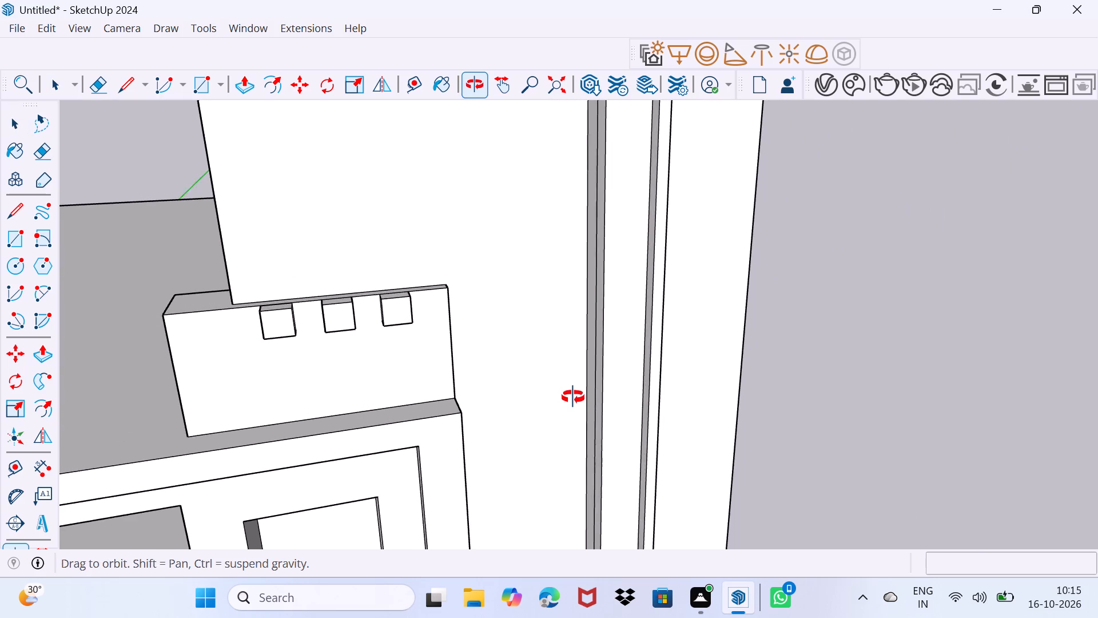
pyautogui.moveTo(573, 397); pyautogui.dragTo(566, 397, button='middle')
pyautogui.moveTo(361, 340); pyautogui.dragTo(561, 529, button='middle')
pyautogui.moveTo(497, 498); pyautogui.dragTo(560, 504, button='middle')
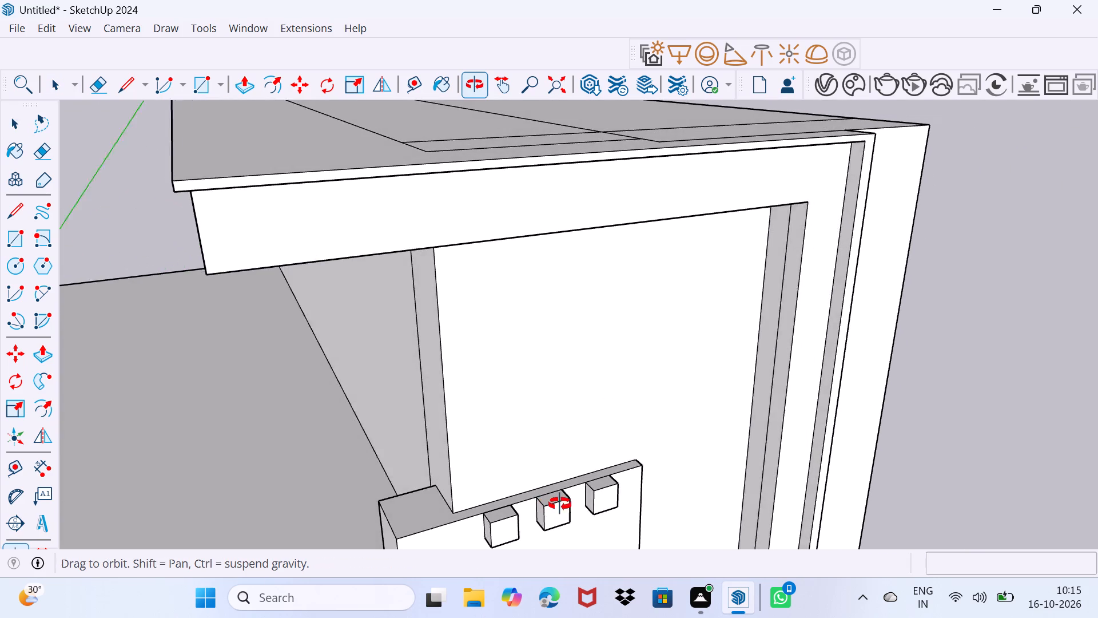
pyautogui.moveTo(560, 504); pyautogui.dragTo(604, 433, button='middle')
pyautogui.scroll(3, 546, 457)
pyautogui.click(547, 441)
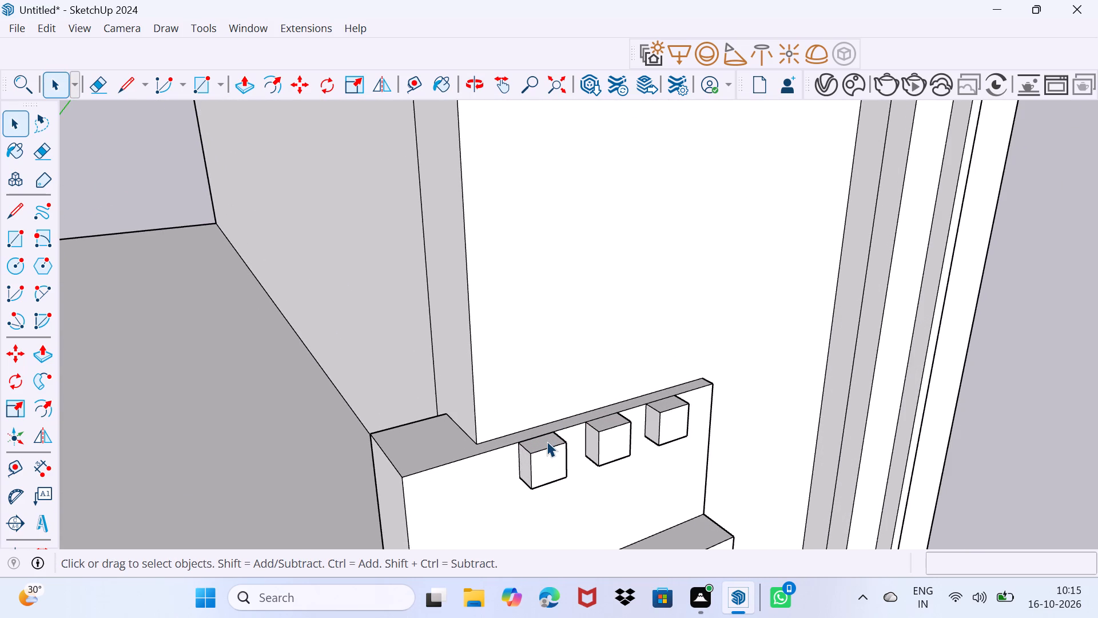
pyautogui.press('p')
pyautogui.click(547, 441)
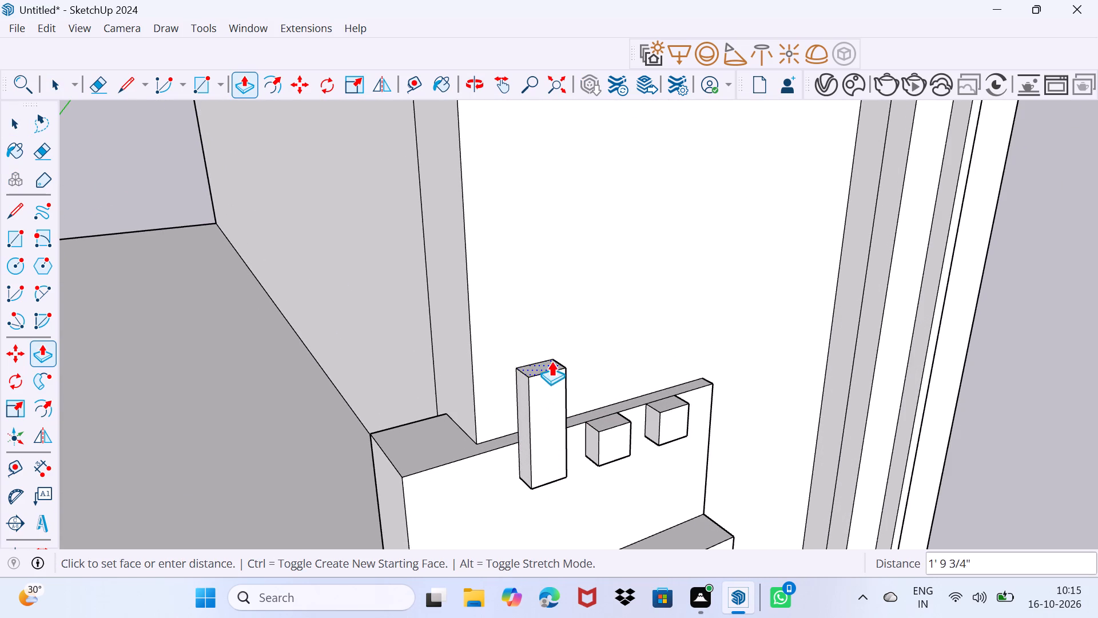
pyautogui.scroll(-9, 549, 339)
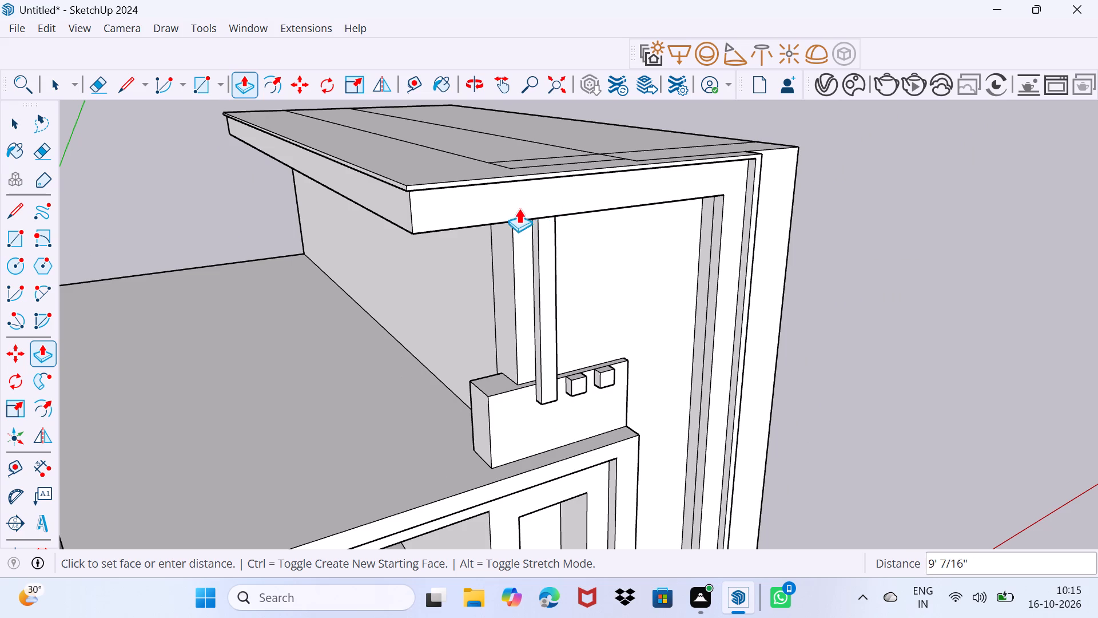
pyautogui.click(546, 238)
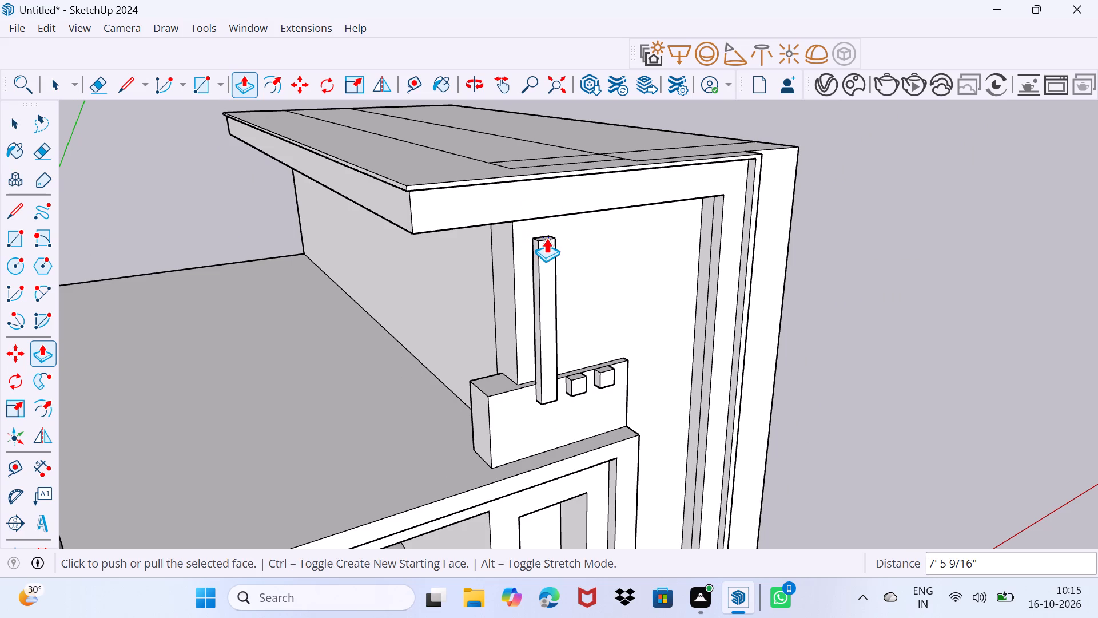
# Extrude the middle cube's top face upward about 7' 5 7/16", matching the height of the first small post.
pyautogui.moveTo(535, 376); pyautogui.dragTo(750, 392, button='middle')
pyautogui.scroll(3, 594, 371)
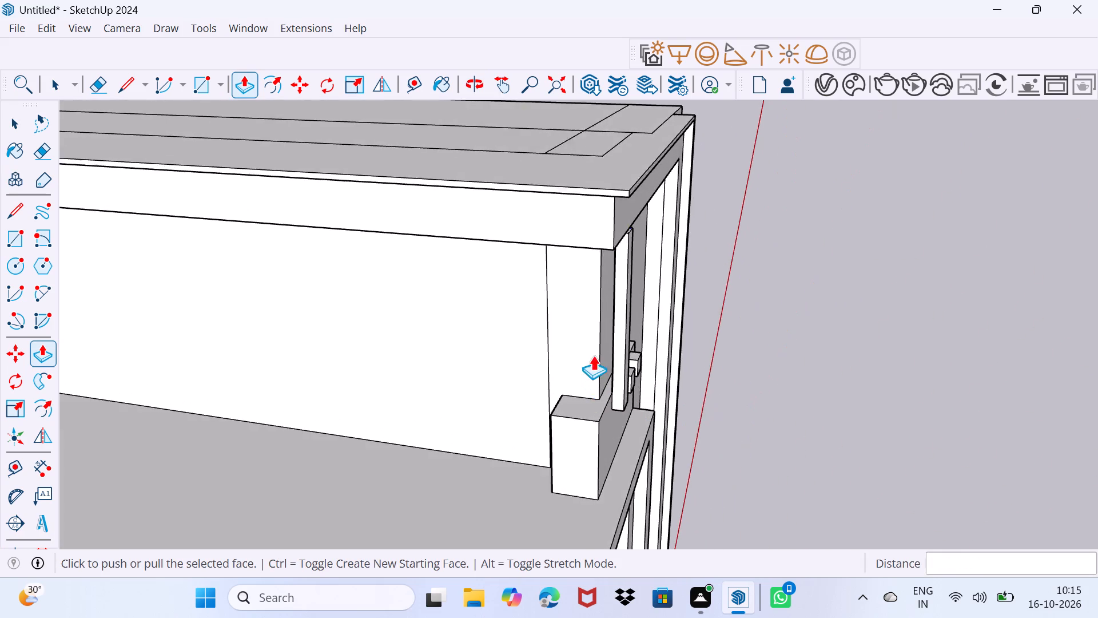
pyautogui.scroll(4, 595, 356)
pyautogui.moveTo(659, 401); pyautogui.dragTo(455, 390, button='middle')
pyautogui.press('space')
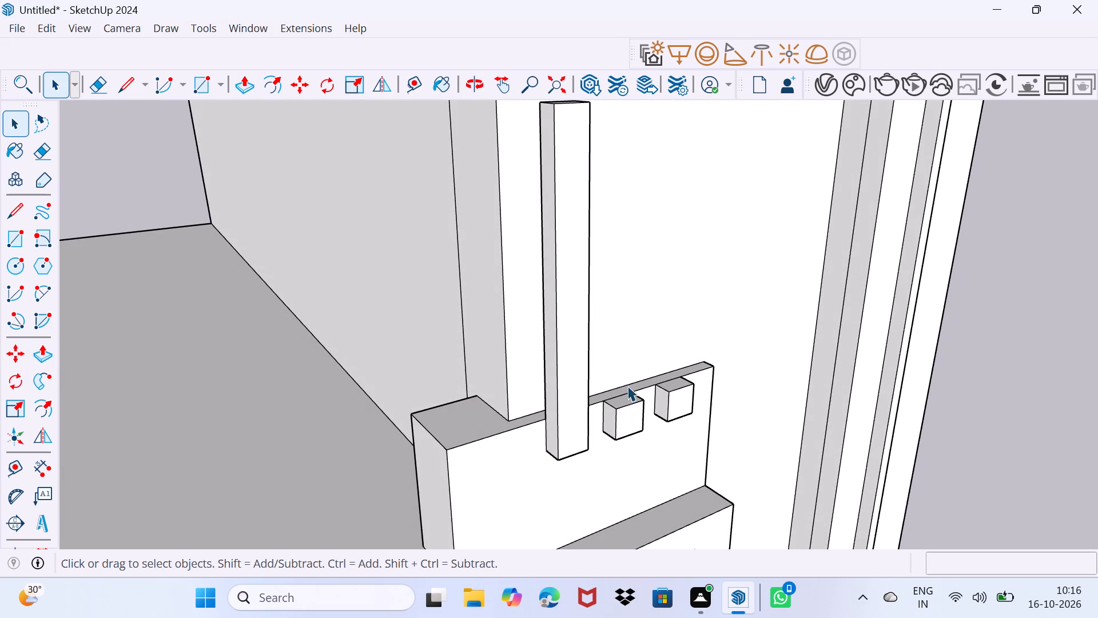
pyautogui.click(627, 397)
pyautogui.moveTo(627, 401); pyautogui.dragTo(638, 390)
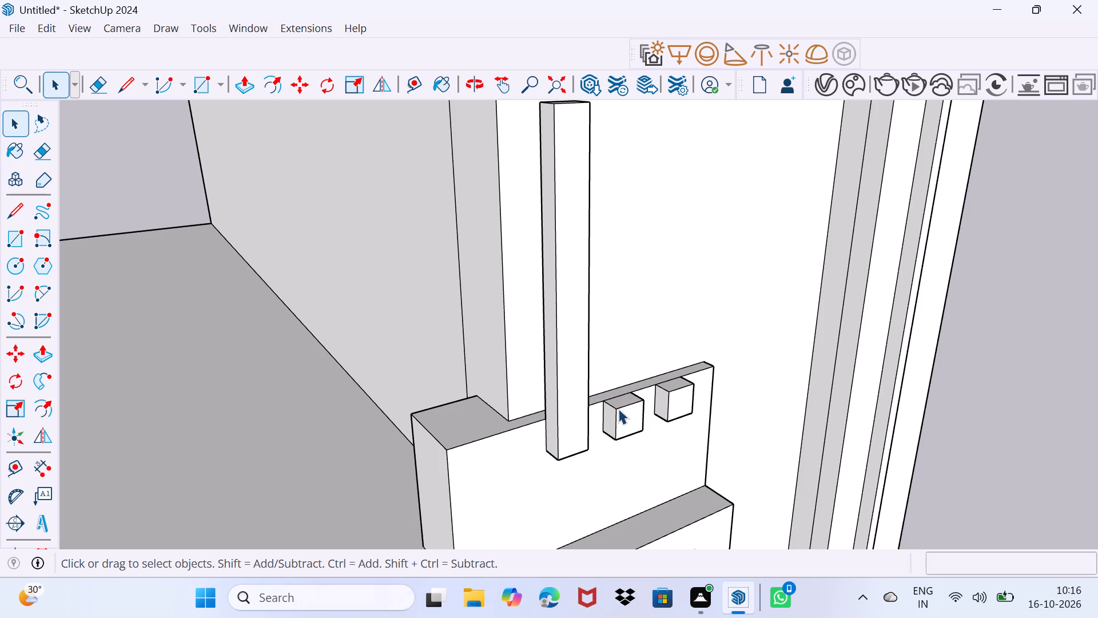
pyautogui.click(621, 402)
pyautogui.press('p')
pyautogui.click(621, 402)
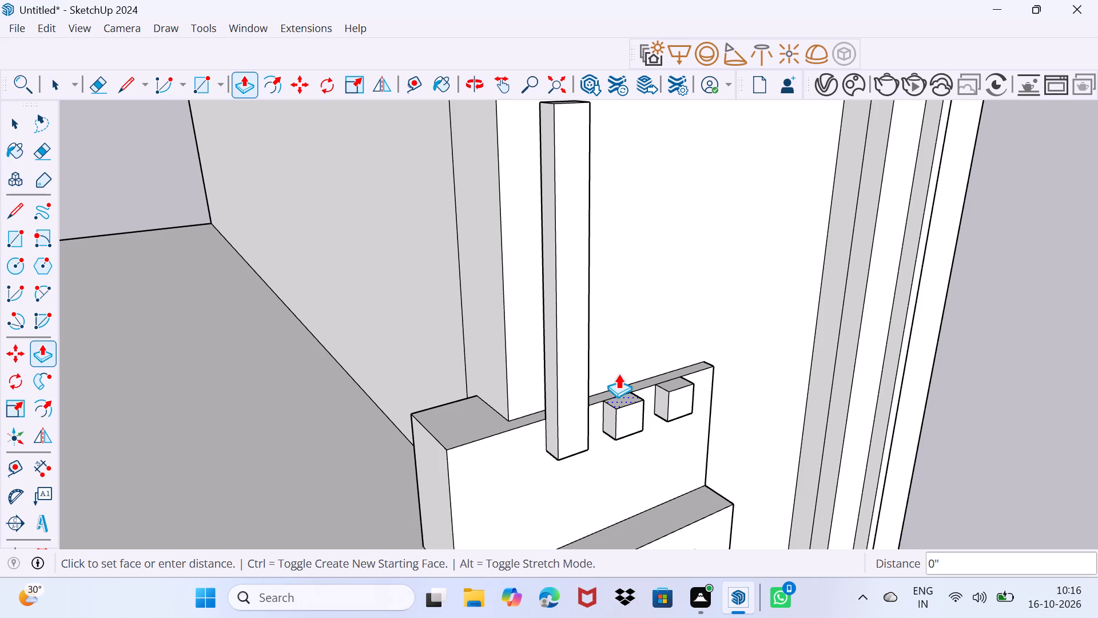
pyautogui.scroll(-3, 617, 301)
pyautogui.keyDown('shift'); pyautogui.moveTo(617, 301); pyautogui.dragTo(625, 449, button='middle'); pyautogui.keyUp('shift')
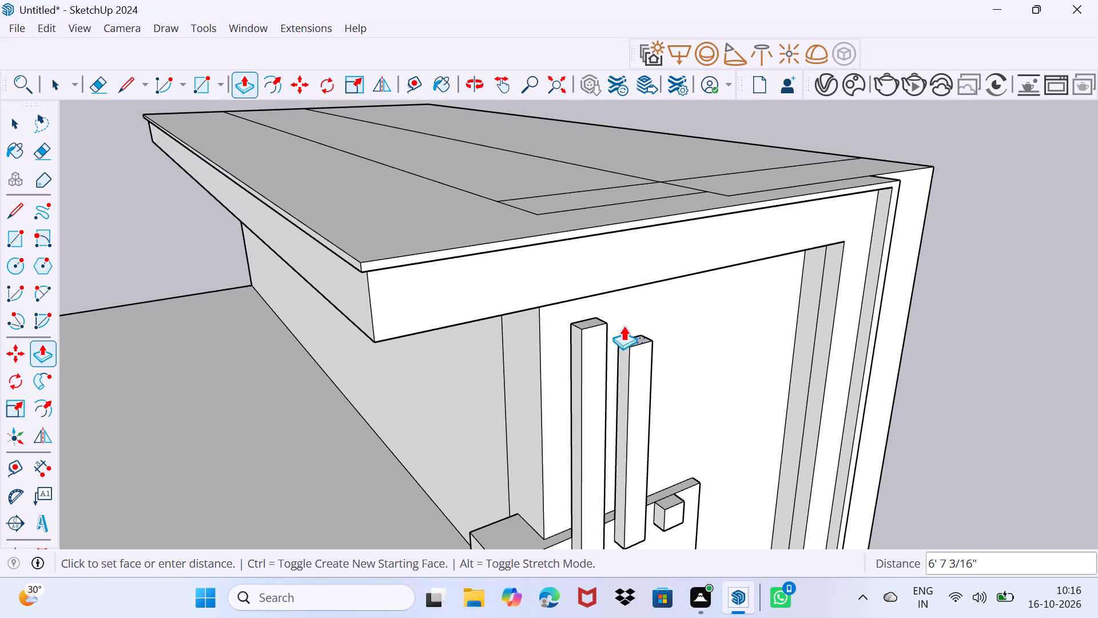
pyautogui.click(596, 319)
# Extrude the top face of the small cube nearest the facade post upward to match the middle small post.
pyautogui.scroll(3, 675, 493)
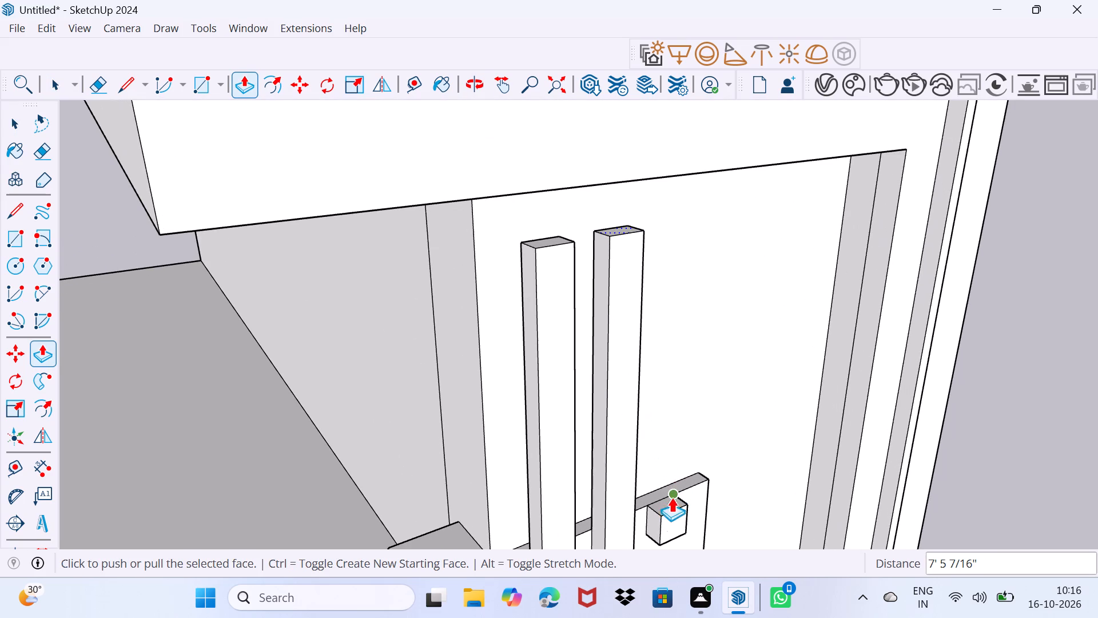
pyautogui.press('space')
pyautogui.moveTo(662, 512); pyautogui.dragTo(681, 482)
pyautogui.scroll(3, 670, 508)
pyautogui.click(667, 503)
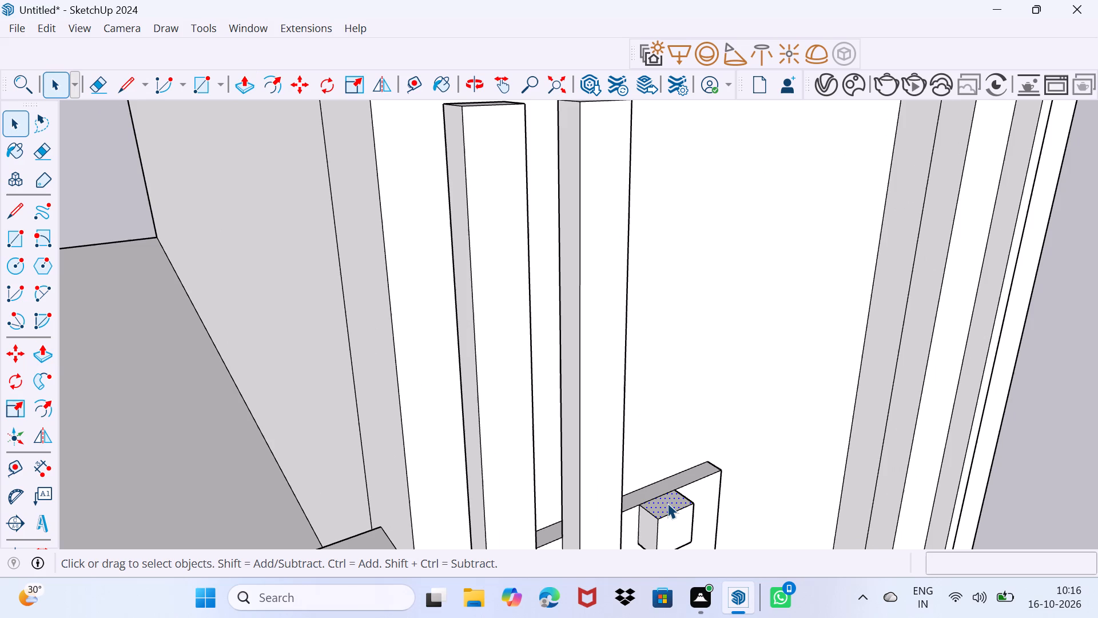
pyautogui.press('p')
pyautogui.click(667, 503)
pyautogui.scroll(-4, 652, 347)
pyautogui.keyDown('shift'); pyautogui.moveTo(652, 347); pyautogui.dragTo(663, 453, button='middle'); pyautogui.keyUp('shift')
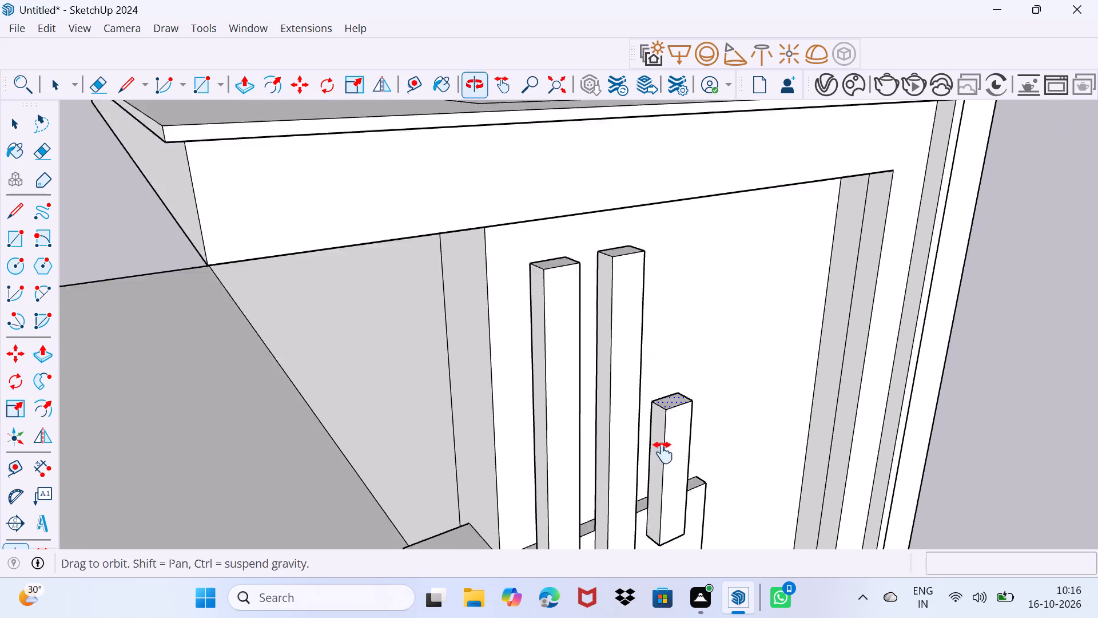
pyautogui.keyDown('shift'); pyautogui.moveTo(663, 453); pyautogui.dragTo(674, 504, button='middle'); pyautogui.keyUp('shift')
pyautogui.click(636, 369)
# Pull the front face of the small post farthest from the facade post outward about 5 7/8".
pyautogui.moveTo(599, 412); pyautogui.dragTo(646, 390, button='middle')
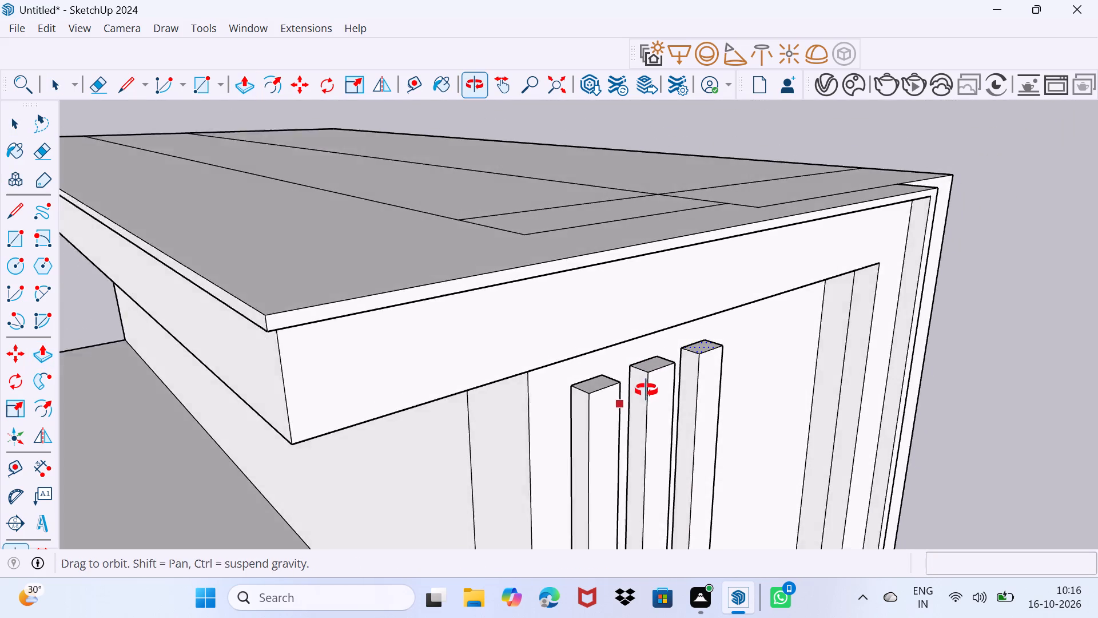
pyautogui.moveTo(646, 390); pyautogui.dragTo(647, 390, button='middle')
pyautogui.press('space')
pyautogui.scroll(-3, 620, 446)
pyautogui.keyDown('shift'); pyautogui.moveTo(633, 429); pyautogui.dragTo(627, 360, button='middle'); pyautogui.keyUp('shift')
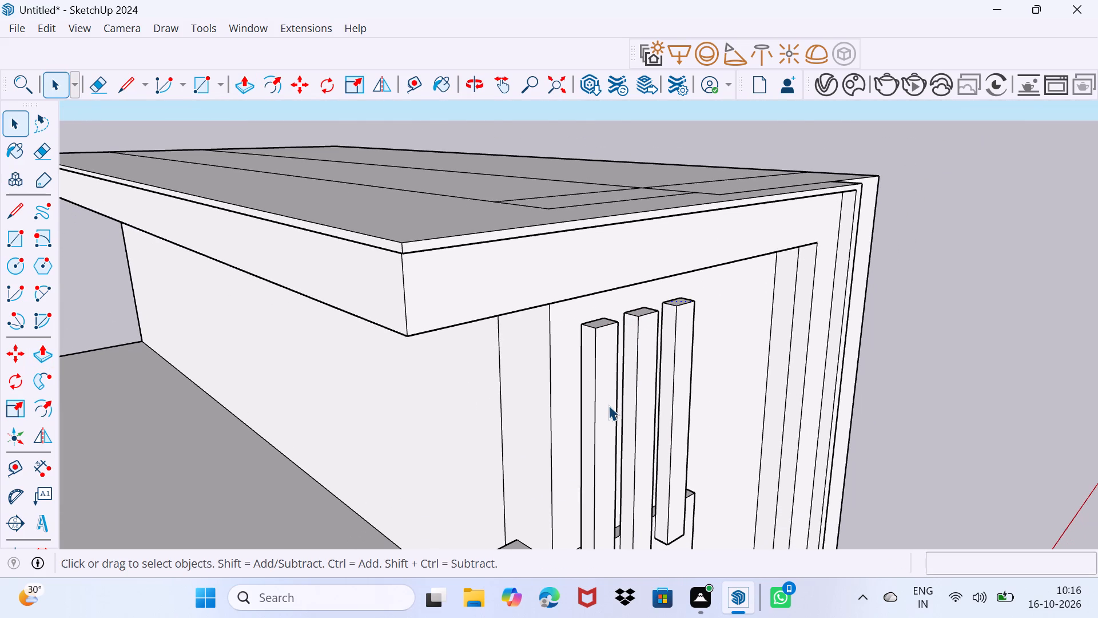
pyautogui.click(608, 405)
pyautogui.press('p')
pyautogui.click(608, 405)
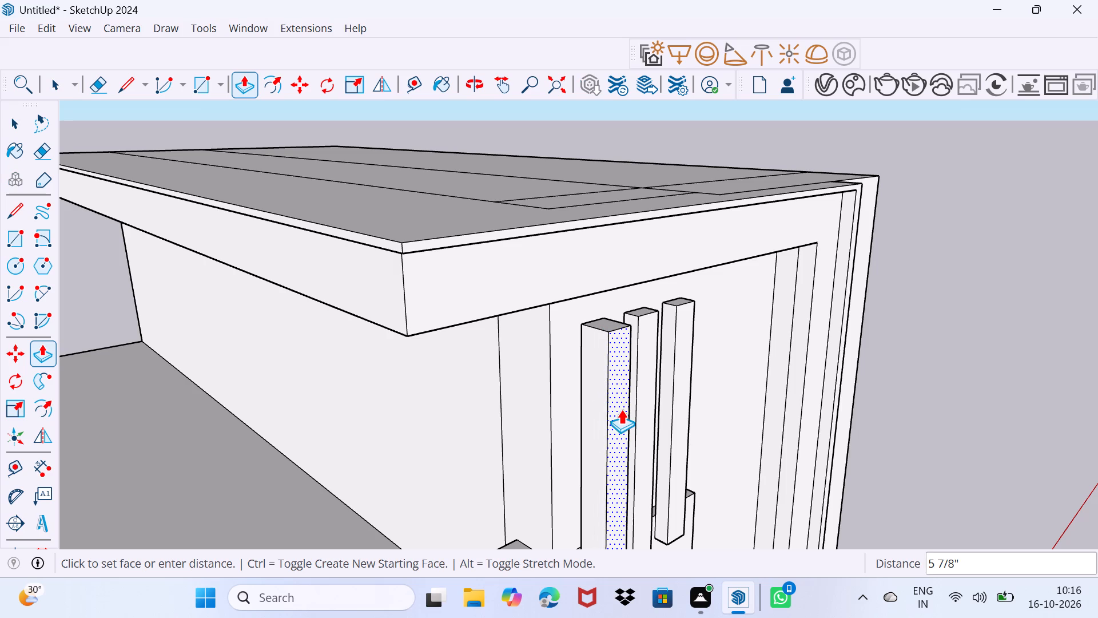
pyautogui.click(621, 409)
# Push the back face of the same small post outward, thinning the post and shifting it away from the wall.
pyautogui.moveTo(590, 423); pyautogui.dragTo(751, 415, button='middle')
pyautogui.scroll(3, 652, 420)
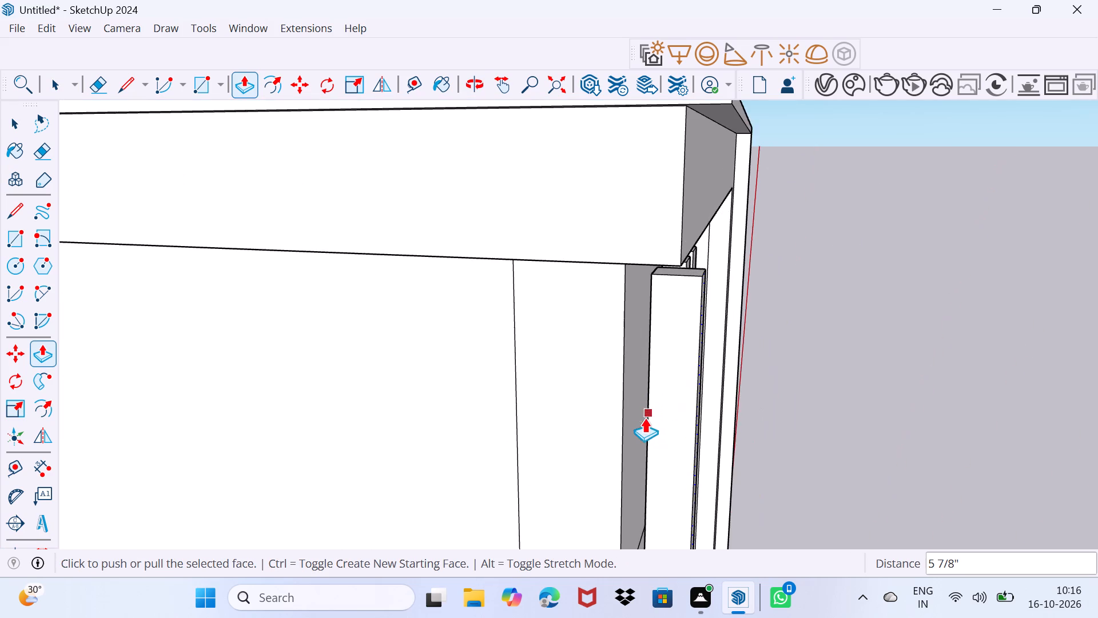
pyautogui.moveTo(645, 418); pyautogui.dragTo(710, 414, button='middle')
pyautogui.press('space')
pyautogui.scroll(3, 692, 411)
pyautogui.click(692, 407)
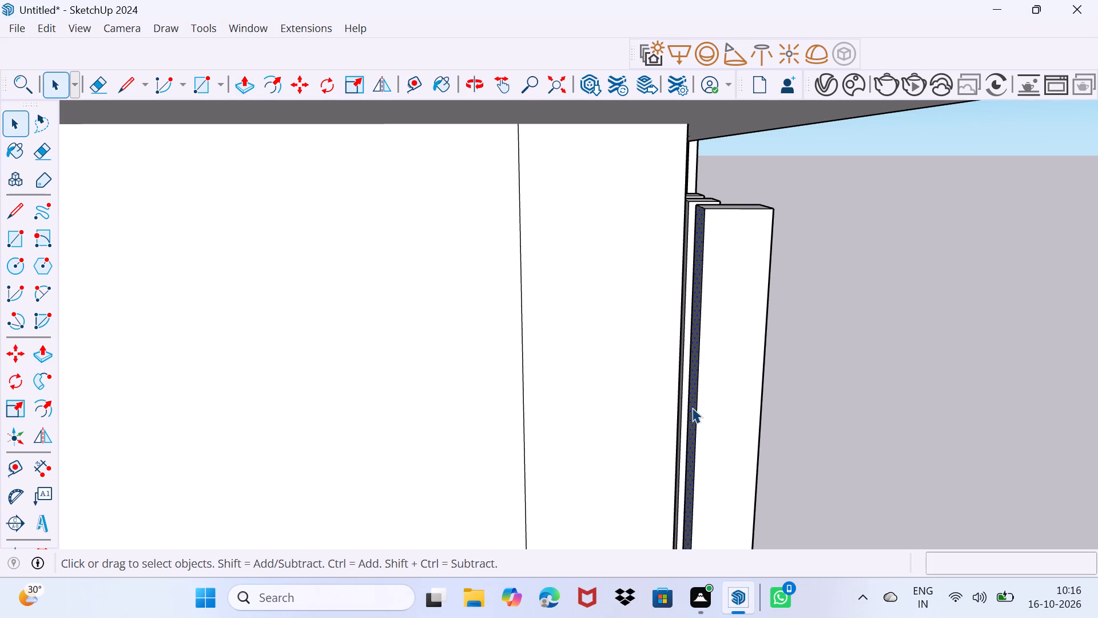
pyautogui.press('p')
pyautogui.click(692, 407)
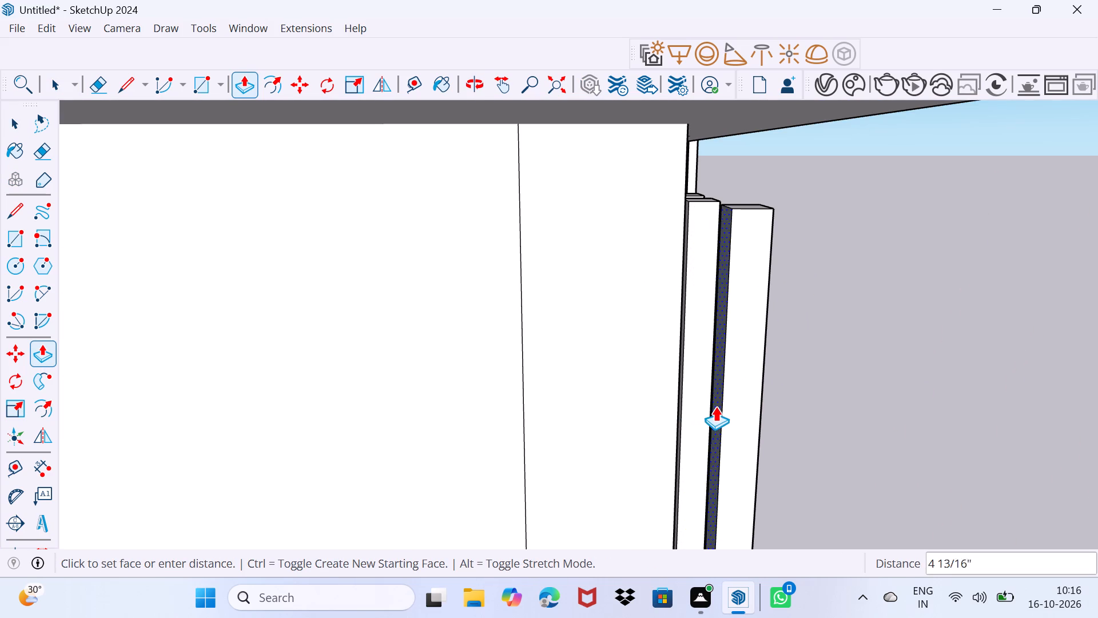
pyautogui.click(726, 406)
# Push the top face of the outward-shifted small post down about 15/16".
pyautogui.moveTo(754, 402); pyautogui.dragTo(580, 433, button='middle')
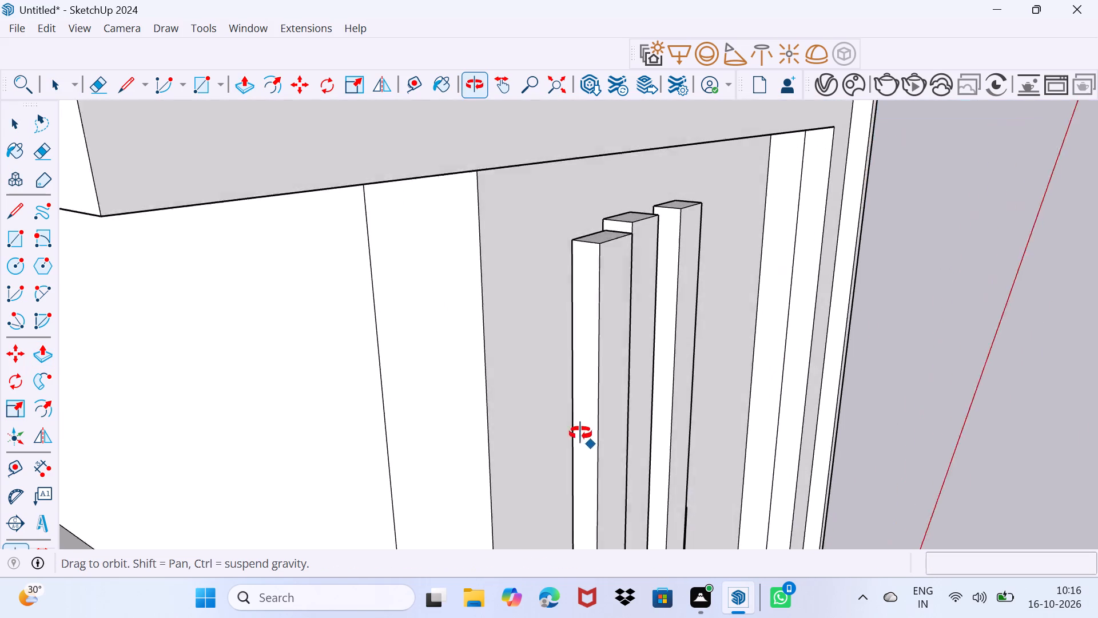
pyautogui.moveTo(580, 433); pyautogui.dragTo(576, 445, button='middle')
pyautogui.press('space')
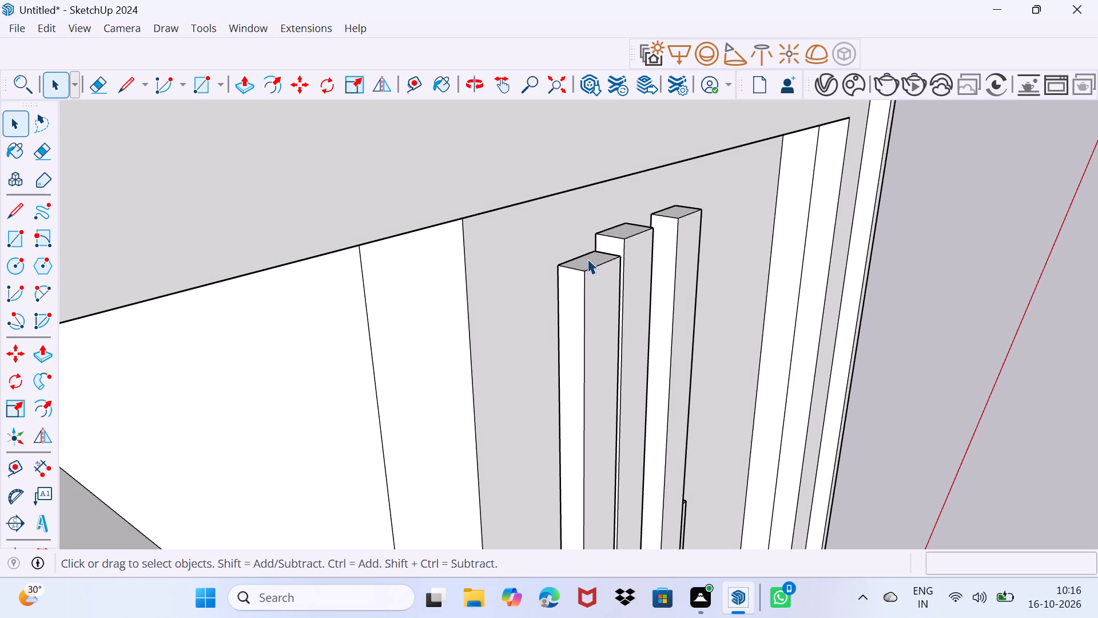
pyautogui.click(587, 259)
pyautogui.press('p')
pyautogui.moveTo(549, 249); pyautogui.dragTo(550, 255)
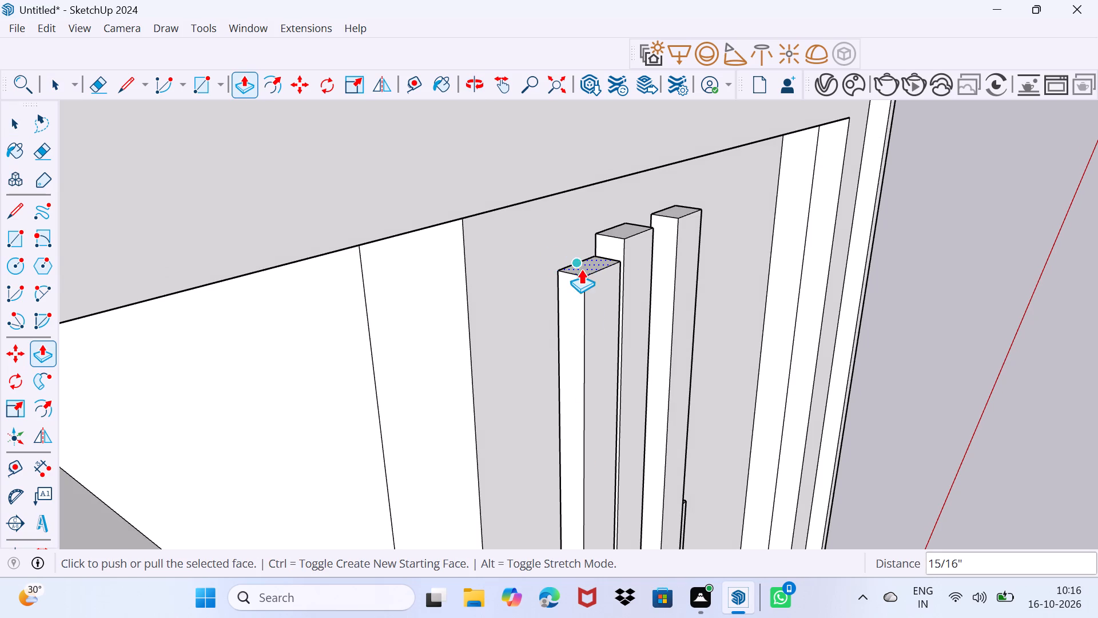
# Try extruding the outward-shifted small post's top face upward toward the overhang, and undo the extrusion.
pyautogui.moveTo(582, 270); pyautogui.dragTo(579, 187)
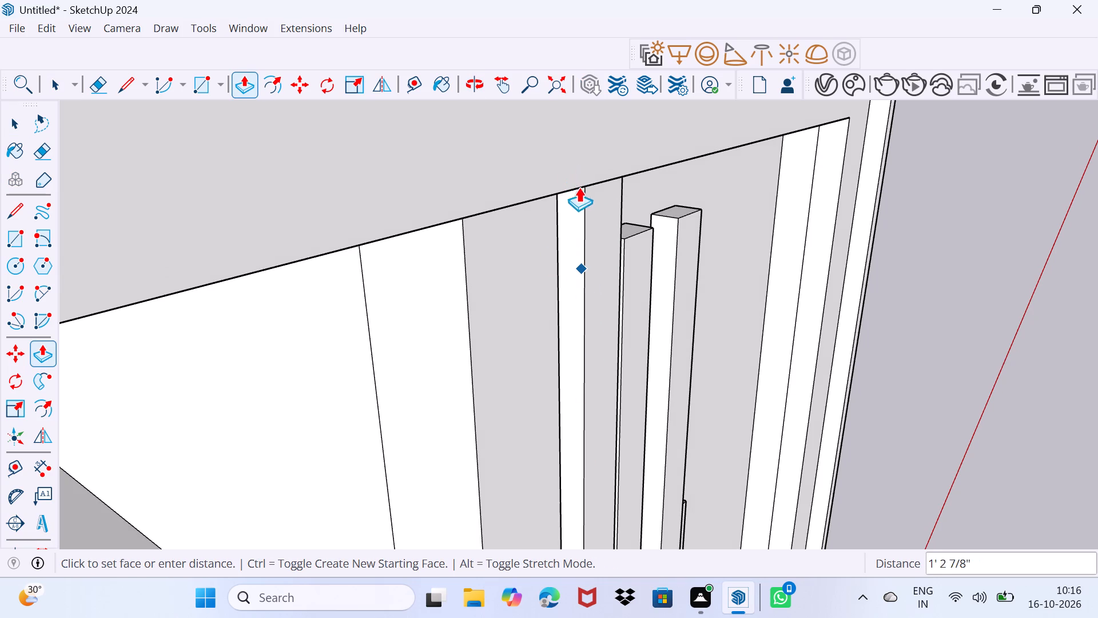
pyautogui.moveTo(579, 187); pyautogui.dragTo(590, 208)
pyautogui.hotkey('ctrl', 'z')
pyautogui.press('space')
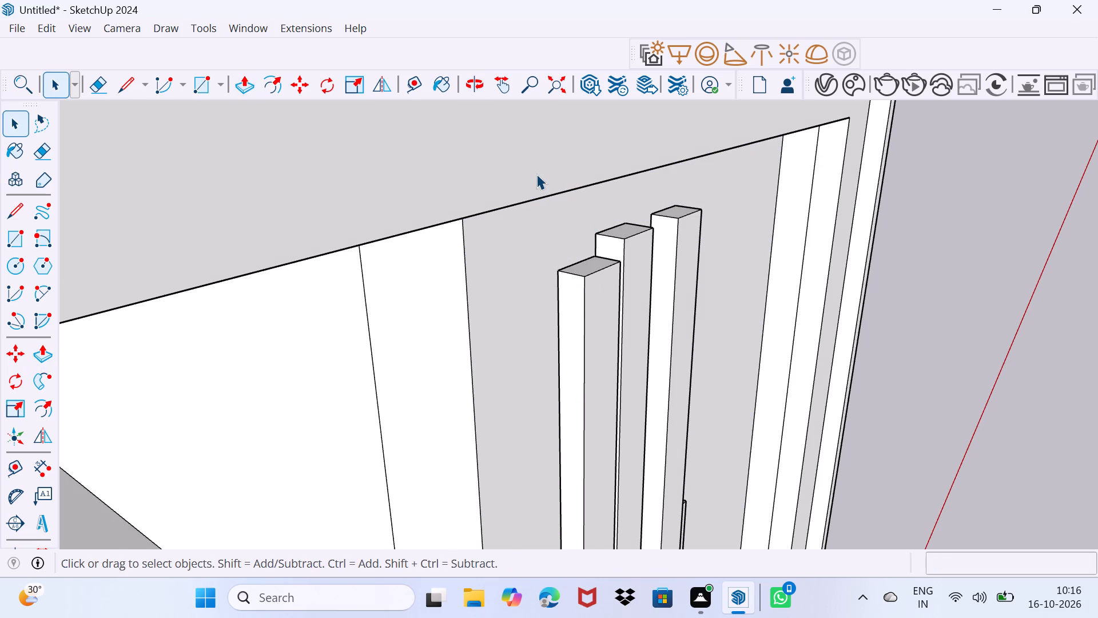
# Push the outer face of the deep fascia beam behind the small posts slightly inward toward the building.
pyautogui.click(536, 174)
pyautogui.press('p')
pyautogui.click(536, 174)
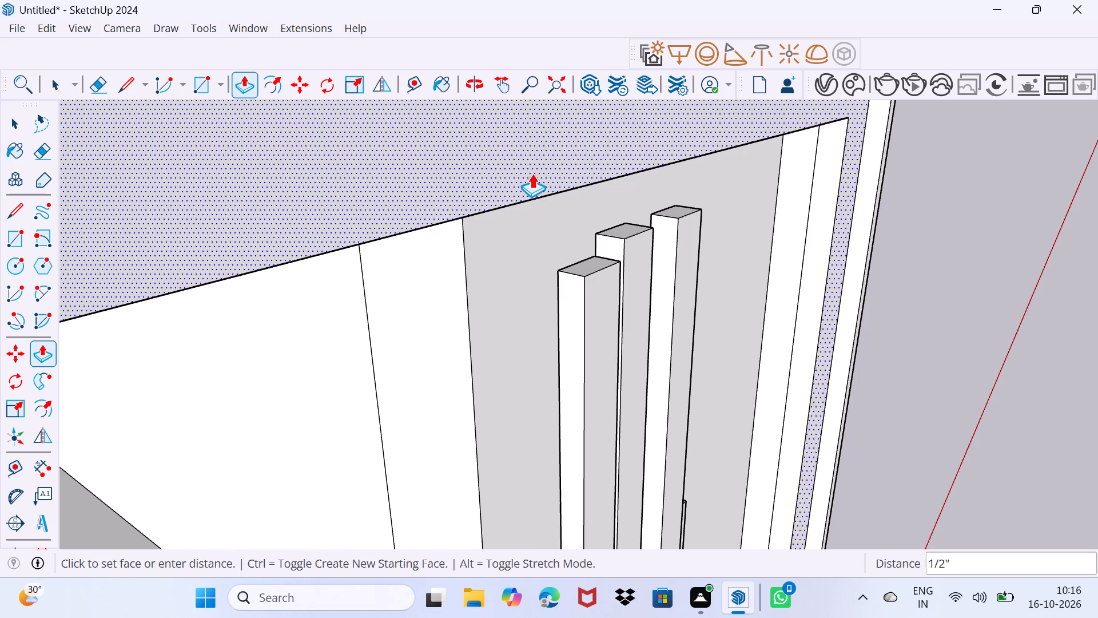
pyautogui.click(510, 168)
pyautogui.press('space')
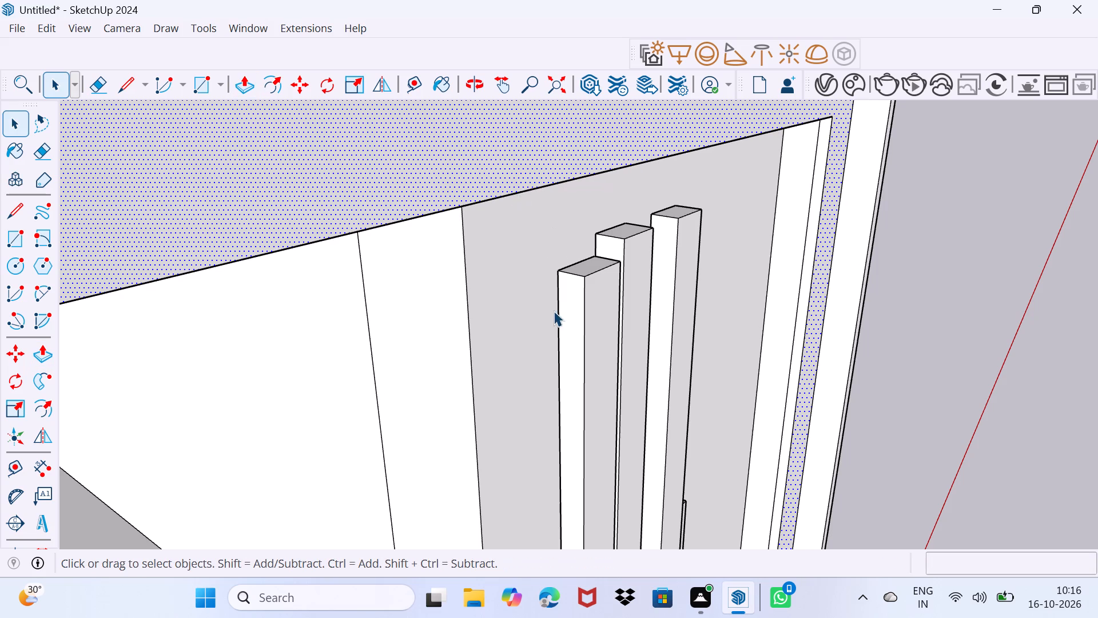
# Push the roof slab's edge face on the small-post side inward about 5 1/2", leaving a slight lip over the fascia beam.
pyautogui.scroll(-2, 552, 310)
pyautogui.moveTo(522, 324); pyautogui.dragTo(589, 344, button='middle')
pyautogui.moveTo(563, 357); pyautogui.dragTo(563, 294)
pyautogui.scroll(3, 577, 286)
pyautogui.moveTo(544, 283); pyautogui.dragTo(581, 300, button='middle')
pyautogui.scroll(-1, 561, 292)
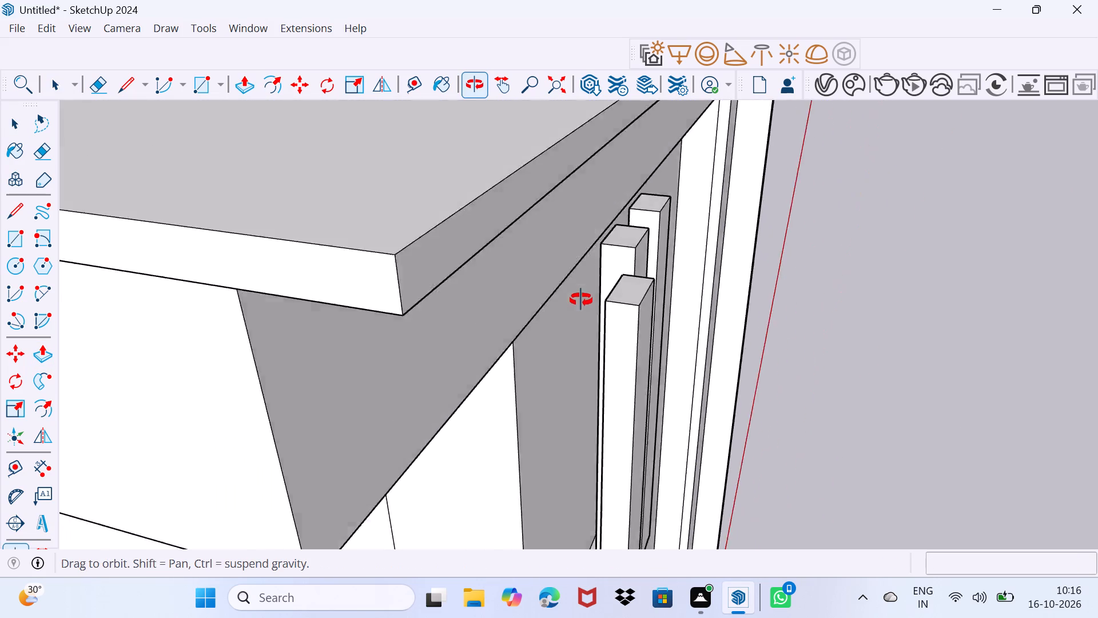
pyautogui.moveTo(581, 300); pyautogui.dragTo(583, 293, button='middle')
pyautogui.click(576, 273)
pyautogui.press('p')
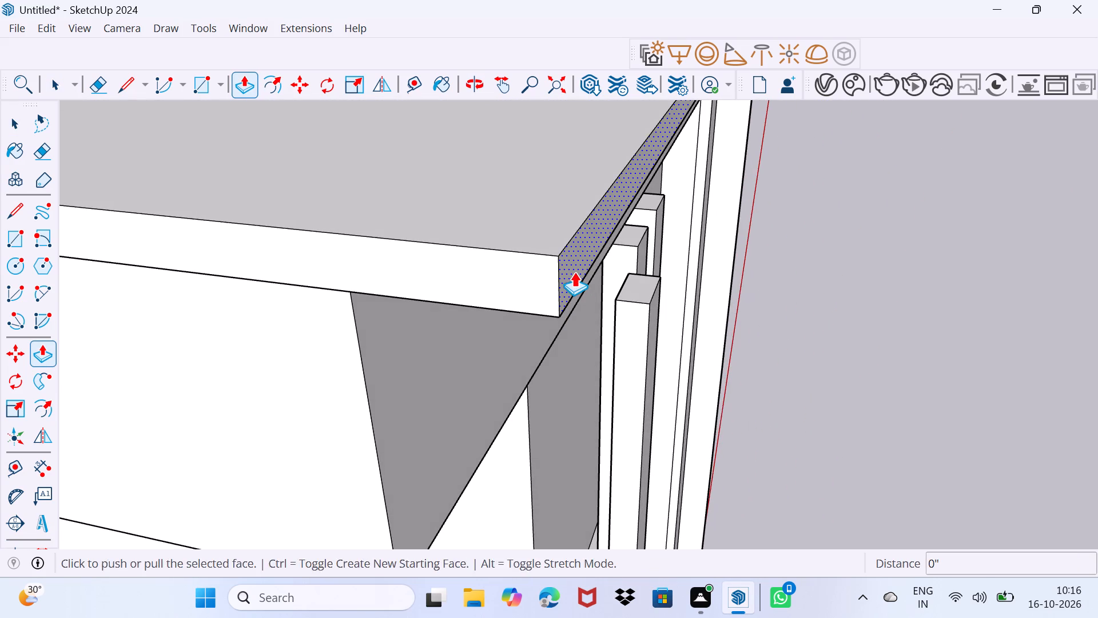
pyautogui.click(574, 272)
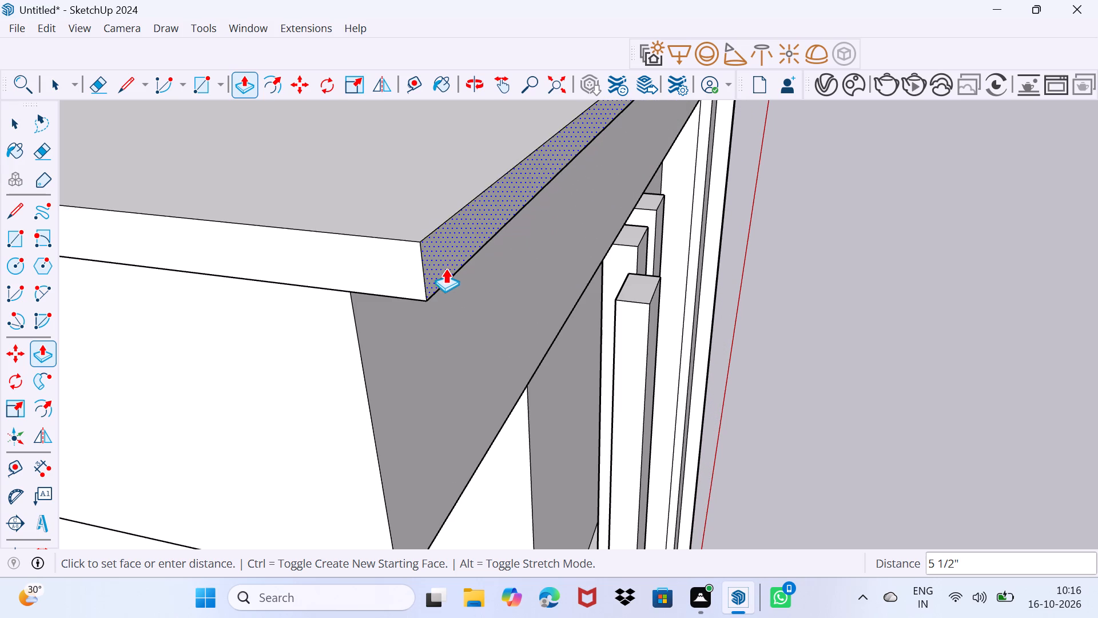
pyautogui.click(424, 269)
pyautogui.press('space')
# Pull the outward-shifted small post's top face up about 1' 10 1/2" so it overlaps the front of the fascia beam.
pyautogui.moveTo(423, 358); pyautogui.dragTo(456, 295)
pyautogui.scroll(-5, 457, 299)
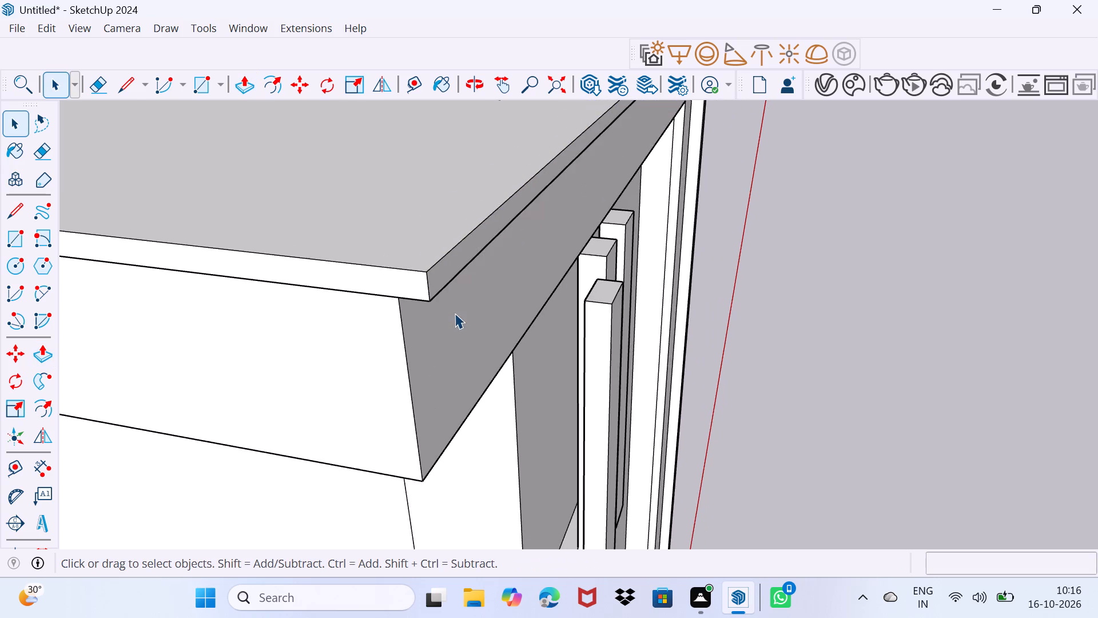
pyautogui.moveTo(603, 348); pyautogui.dragTo(456, 331, button='middle')
pyautogui.scroll(1, 511, 278)
pyautogui.keyDown('shift'); pyautogui.moveTo(524, 272); pyautogui.dragTo(539, 327, button='middle'); pyautogui.keyUp('shift')
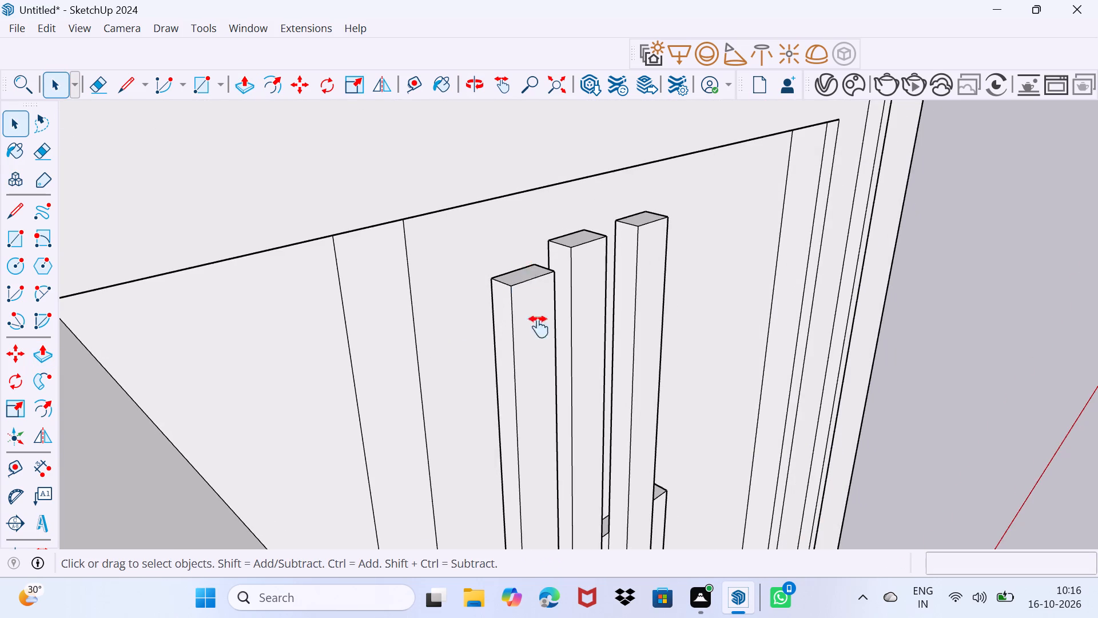
pyautogui.keyDown('shift'); pyautogui.moveTo(539, 327); pyautogui.dragTo(553, 425, button='middle'); pyautogui.keyUp('shift')
pyautogui.click(550, 430)
pyautogui.press('p')
pyautogui.click(550, 430)
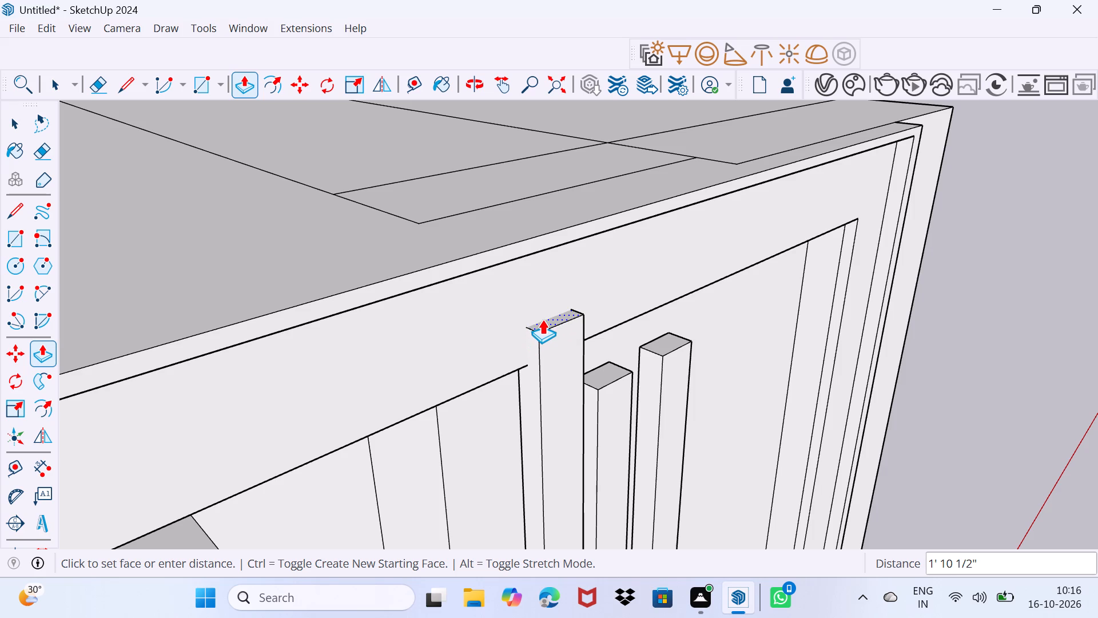
pyautogui.click(542, 319)
pyautogui.press('space')
pyautogui.moveTo(609, 379); pyautogui.dragTo(617, 359)
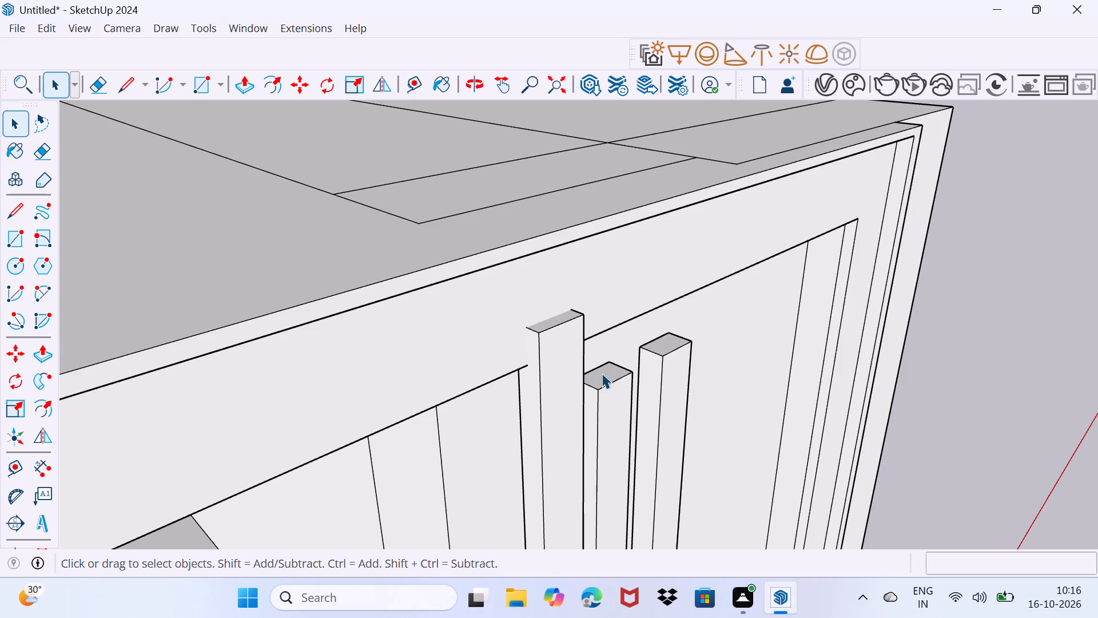
# Pull the middle small post's top face upward past the underside of the fascia beam.
pyautogui.click(602, 373)
pyautogui.press('p')
pyautogui.click(602, 373)
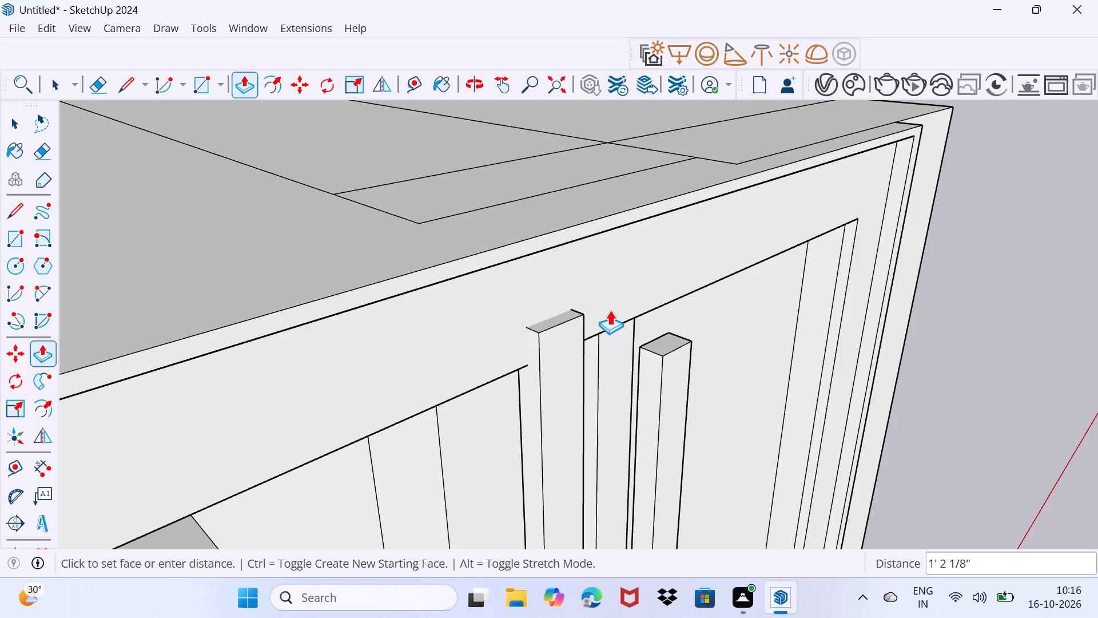
pyautogui.click(600, 304)
pyautogui.press('space')
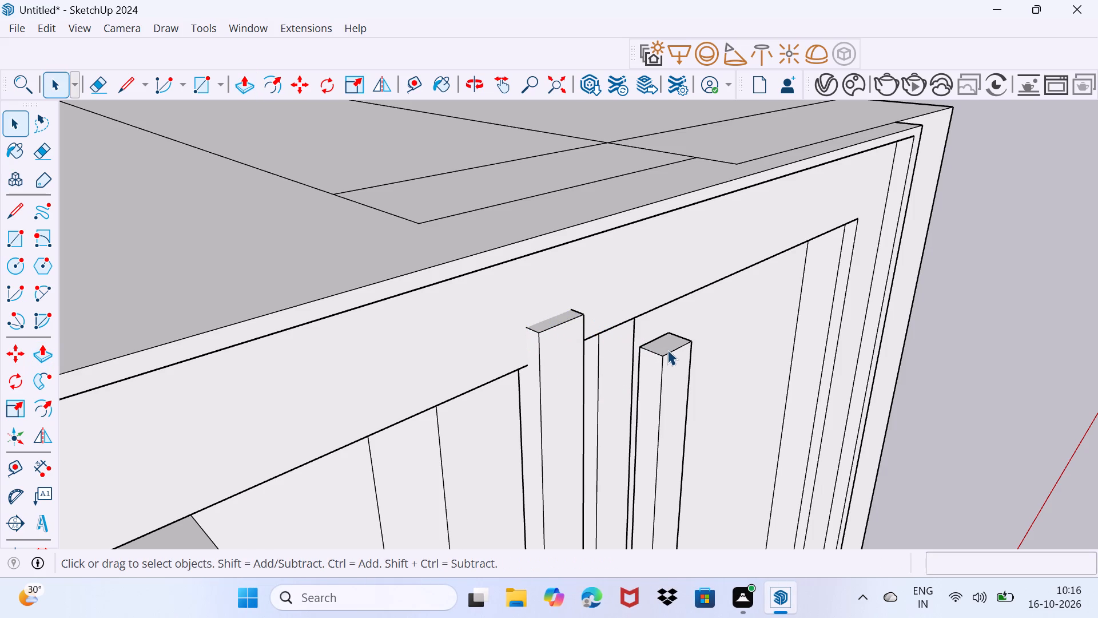
# Pull the remaining small post's top face upward past the underside of the fascia beam.
pyautogui.click(667, 349)
pyautogui.press('p')
pyautogui.click(667, 349)
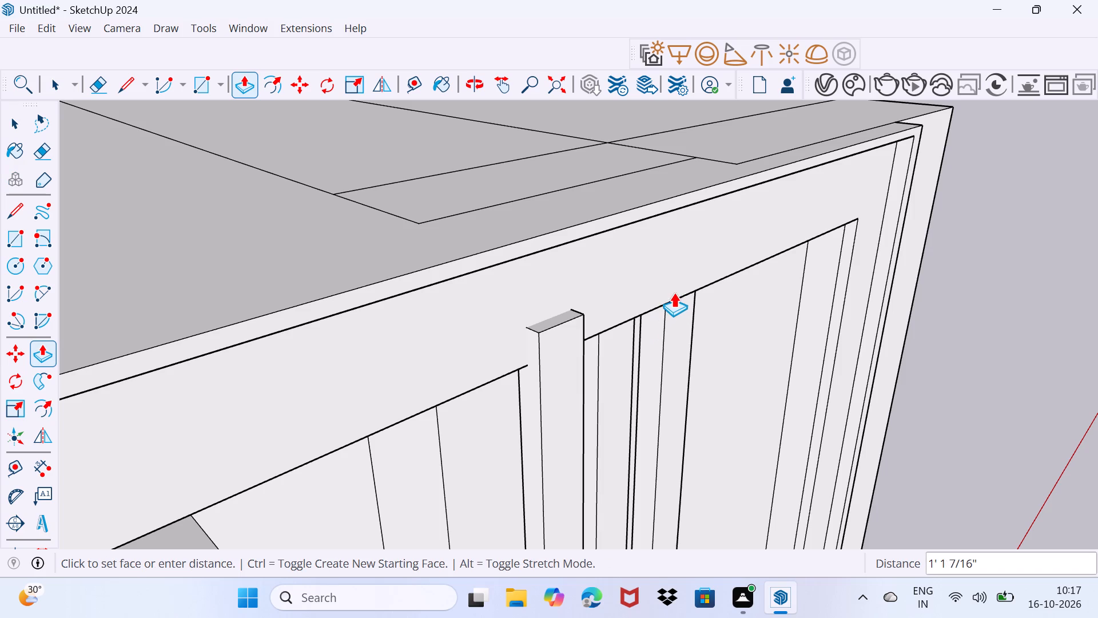
pyautogui.click(673, 278)
pyautogui.press('space')
# Examine the extended small posts from the side and front, comparing their offsets from the low balcony block and fascia beam.
pyautogui.scroll(-6, 632, 347)
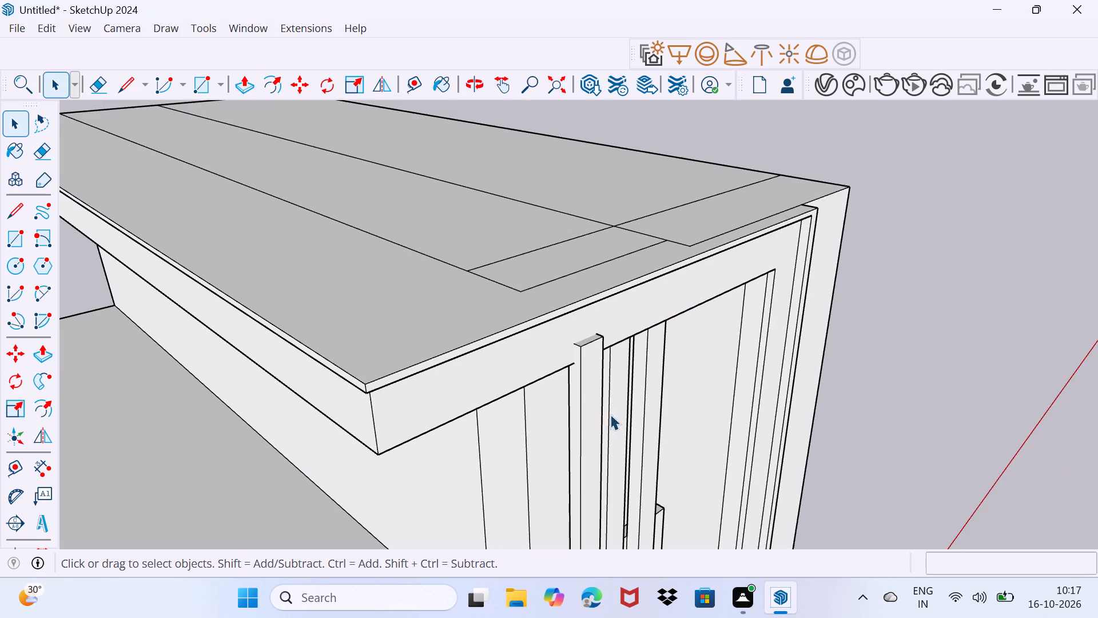
pyautogui.keyDown('shift'); pyautogui.moveTo(611, 412); pyautogui.dragTo(592, 306, button='middle'); pyautogui.keyUp('shift')
pyautogui.scroll(3, 613, 425)
pyautogui.moveTo(584, 426); pyautogui.dragTo(640, 378, button='middle')
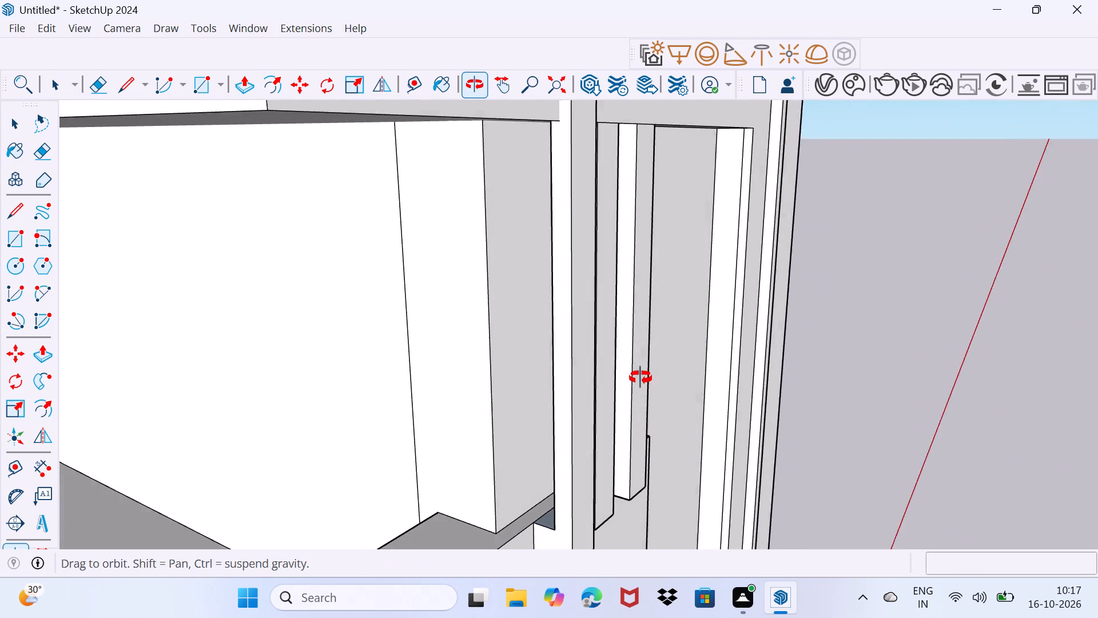
pyautogui.moveTo(640, 378); pyautogui.dragTo(627, 359, button='middle')
pyautogui.click(567, 398)
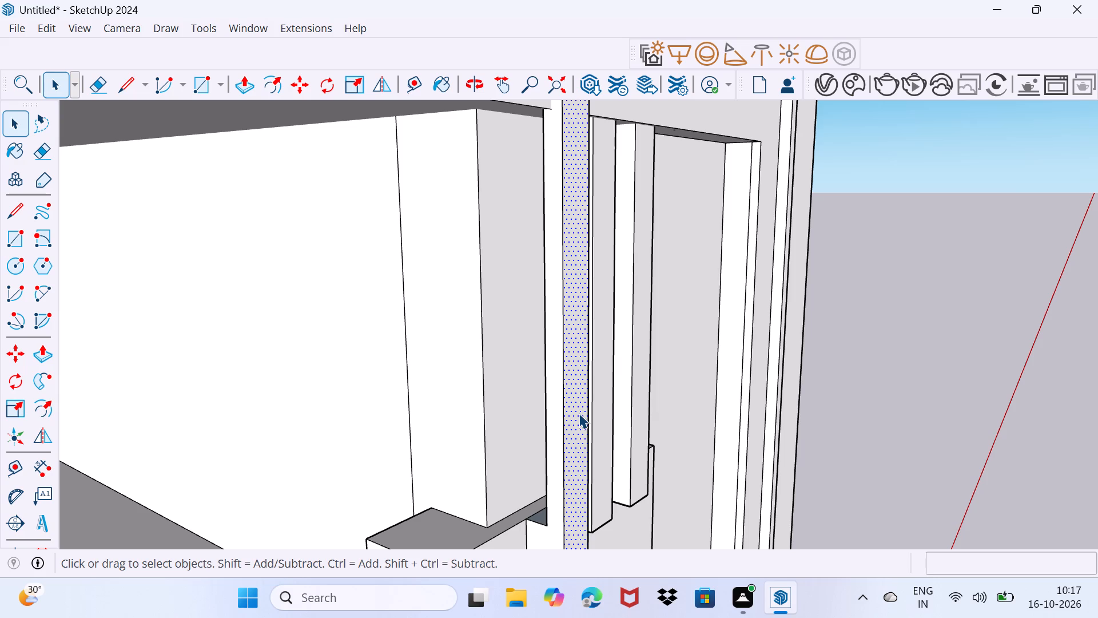
pyautogui.moveTo(566, 419); pyautogui.dragTo(670, 435, button='middle')
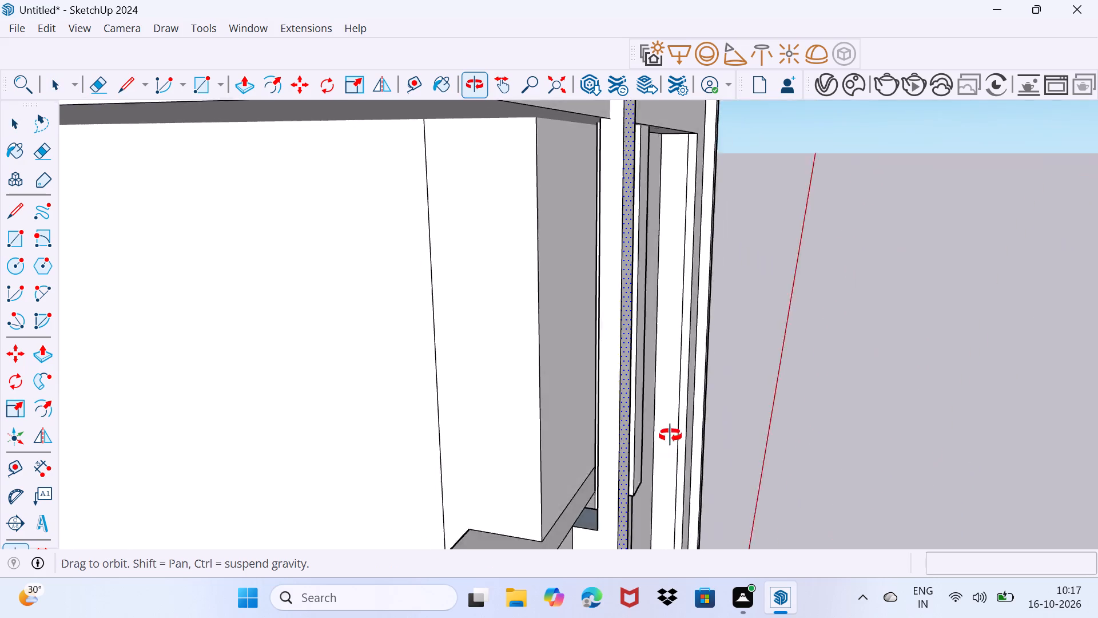
pyautogui.moveTo(670, 435); pyautogui.dragTo(626, 358, button='middle')
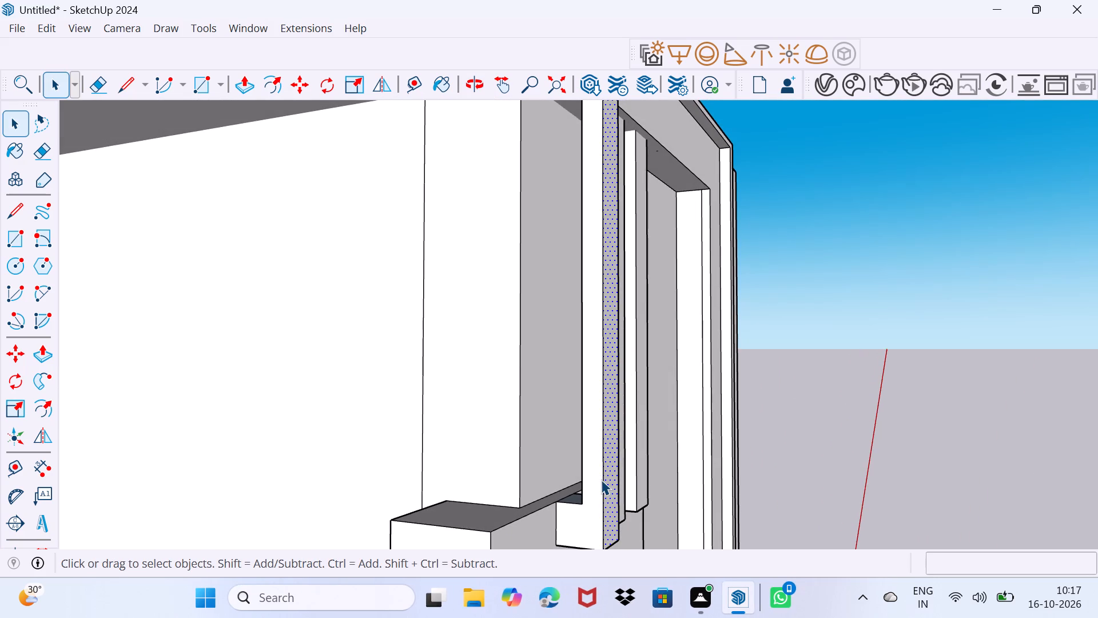
pyautogui.moveTo(599, 493); pyautogui.dragTo(606, 431, button='middle')
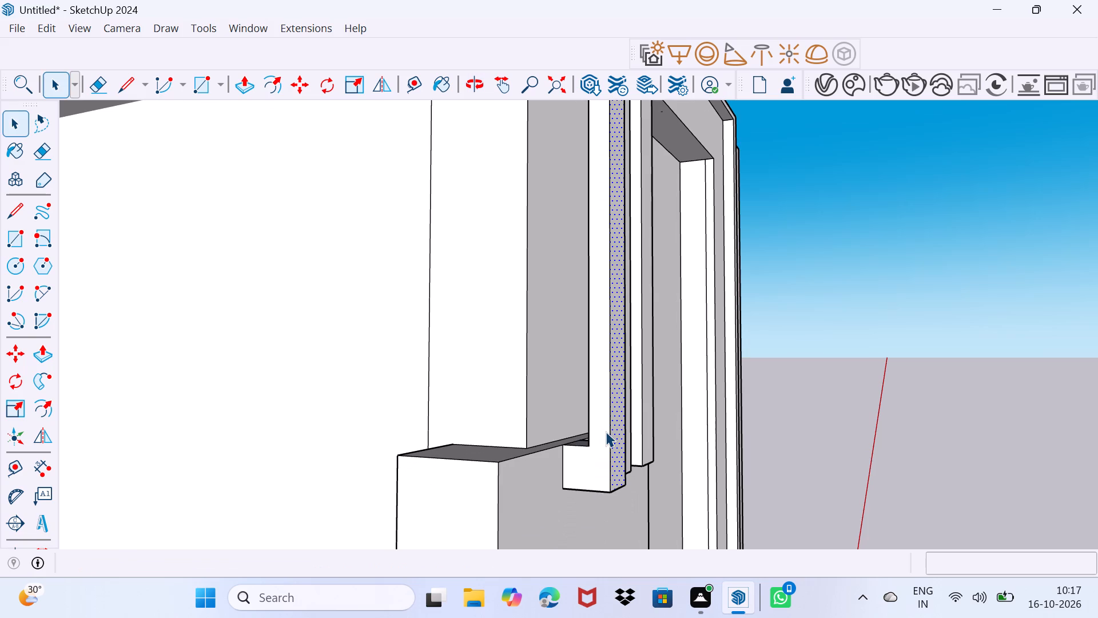
pyautogui.moveTo(605, 432); pyautogui.dragTo(534, 442, button='middle')
pyautogui.moveTo(603, 473); pyautogui.dragTo(545, 489, button='middle')
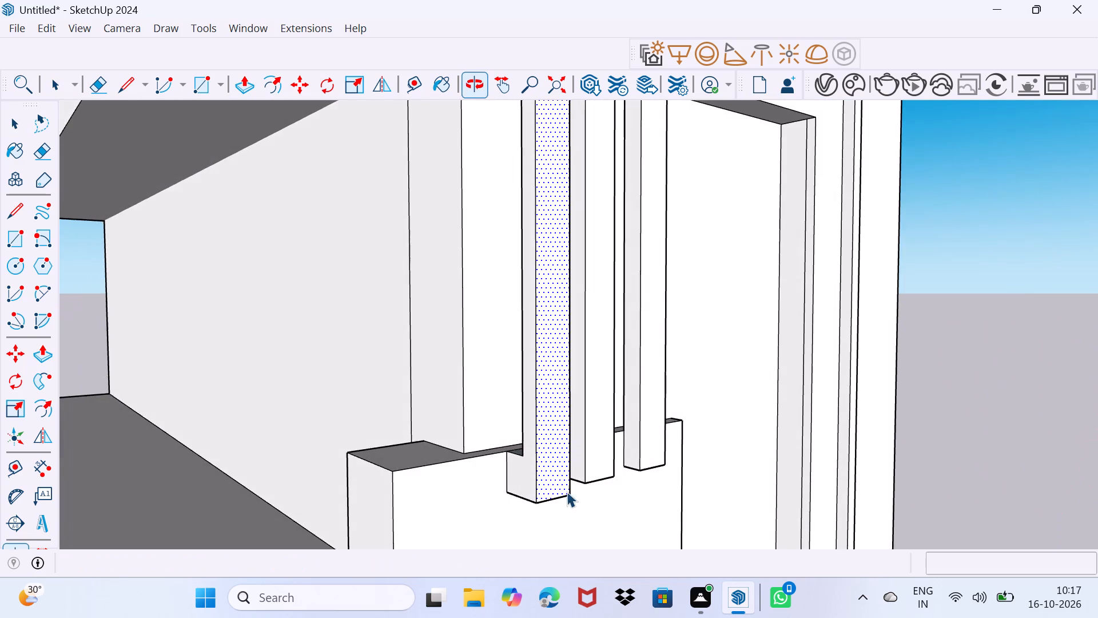
pyautogui.scroll(2, 603, 477)
pyautogui.scroll(-4, 598, 468)
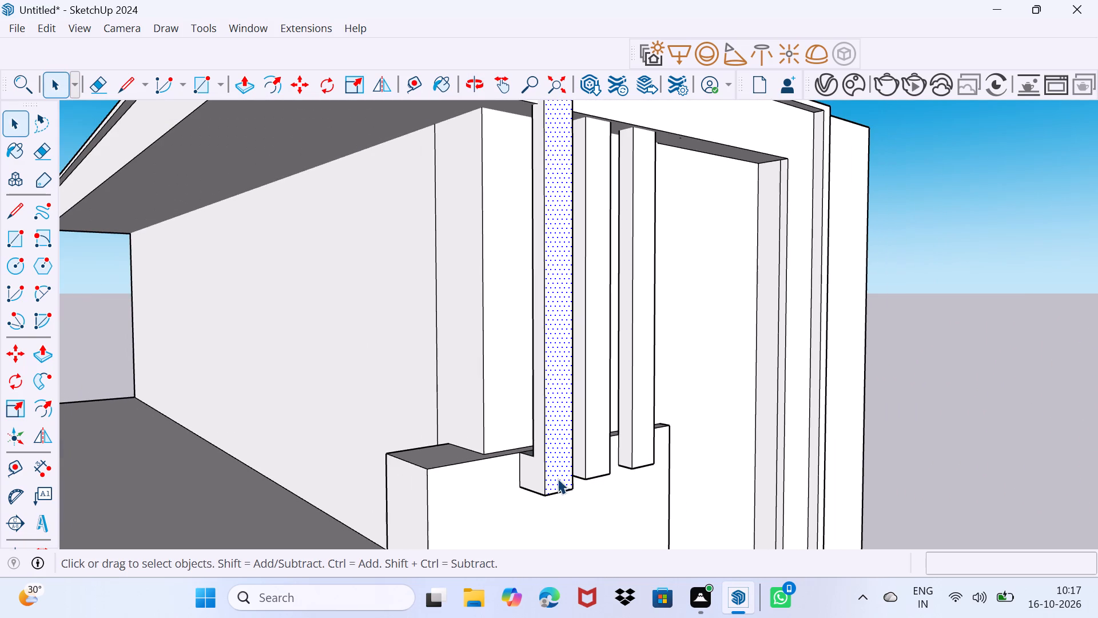
pyautogui.moveTo(557, 478); pyautogui.dragTo(739, 492, button='middle')
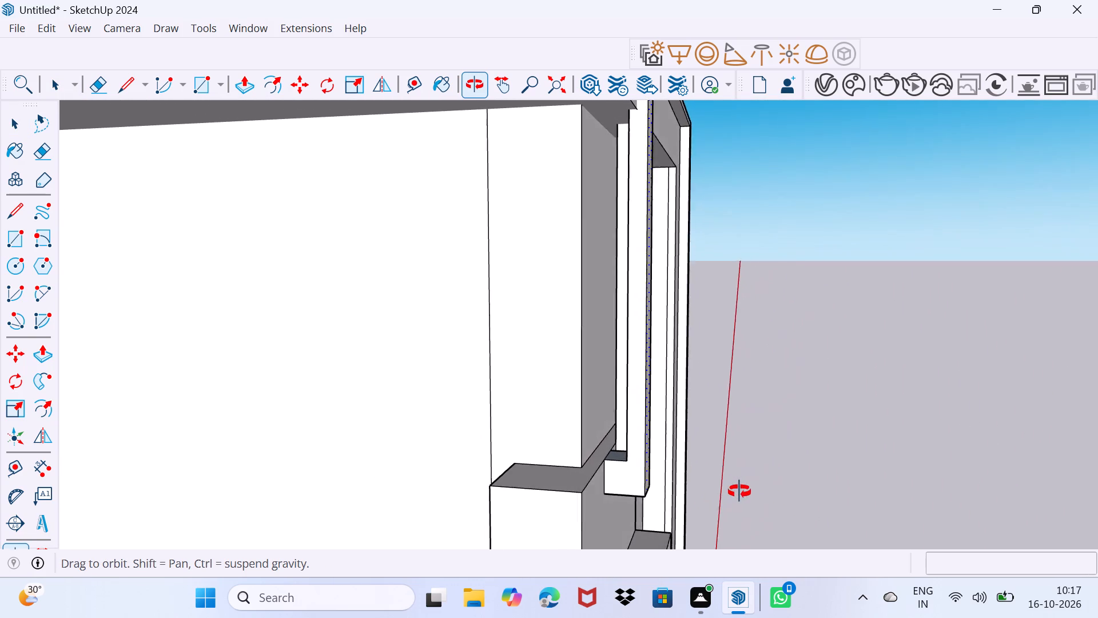
pyautogui.moveTo(739, 492); pyautogui.dragTo(636, 583, button='middle')
pyautogui.moveTo(630, 413); pyautogui.dragTo(500, 410, button='middle')
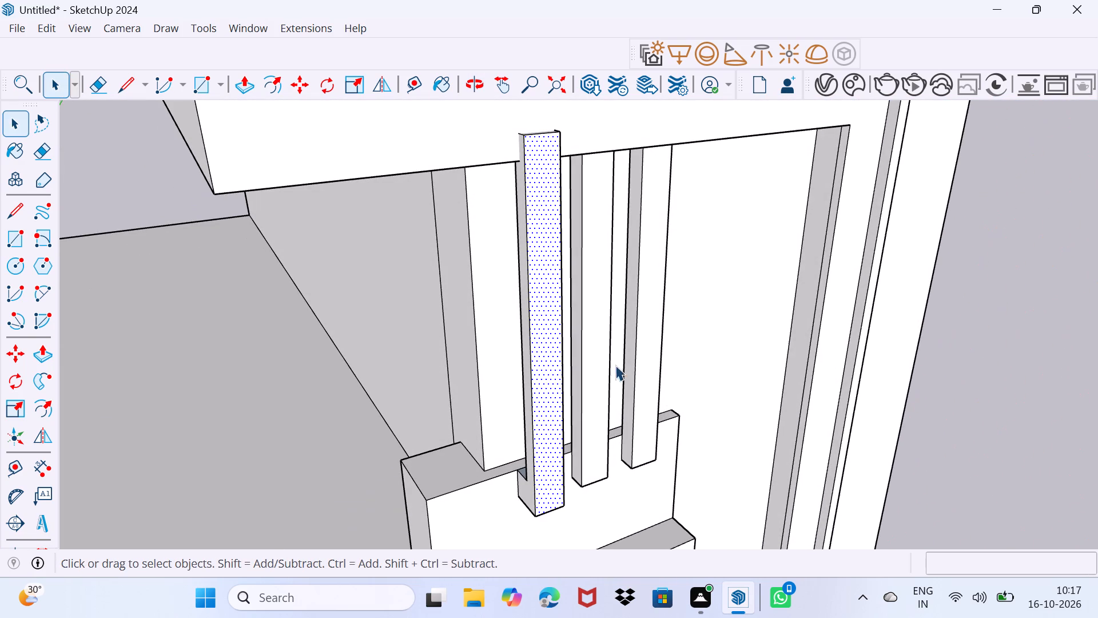
# Move the middle small post's front face outward about 10 9/16" along the green axis.
pyautogui.click(594, 341)
pyautogui.press('m')
pyautogui.click(594, 341)
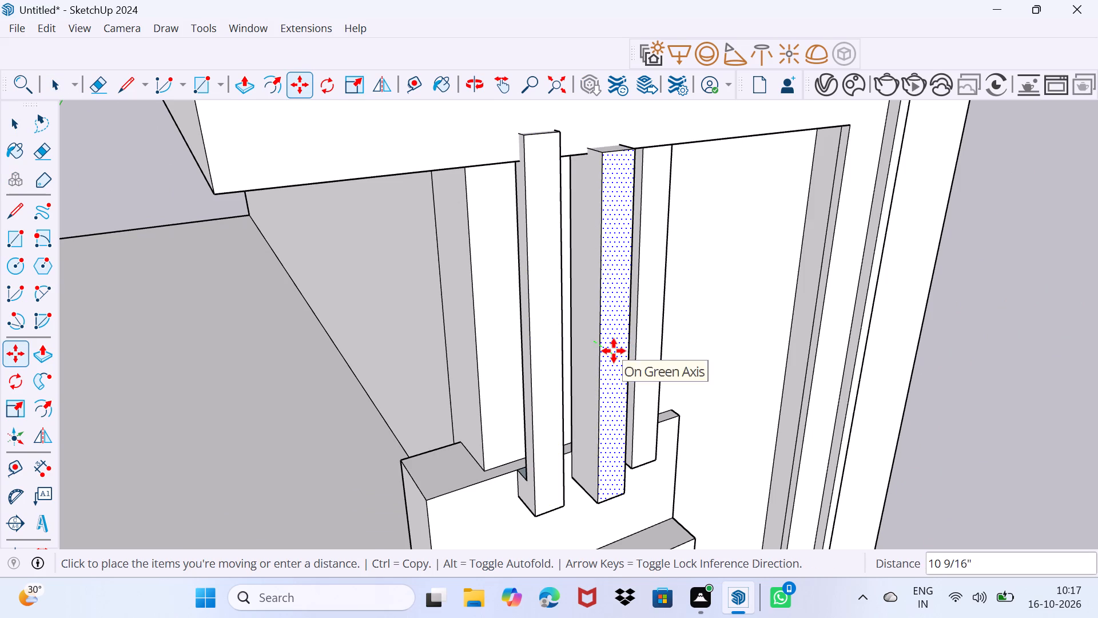
pyautogui.click(614, 351)
pyautogui.press('space')
# Pull the third small post's front face outward about 10 9/16" to match the middle post.
pyautogui.click(650, 365)
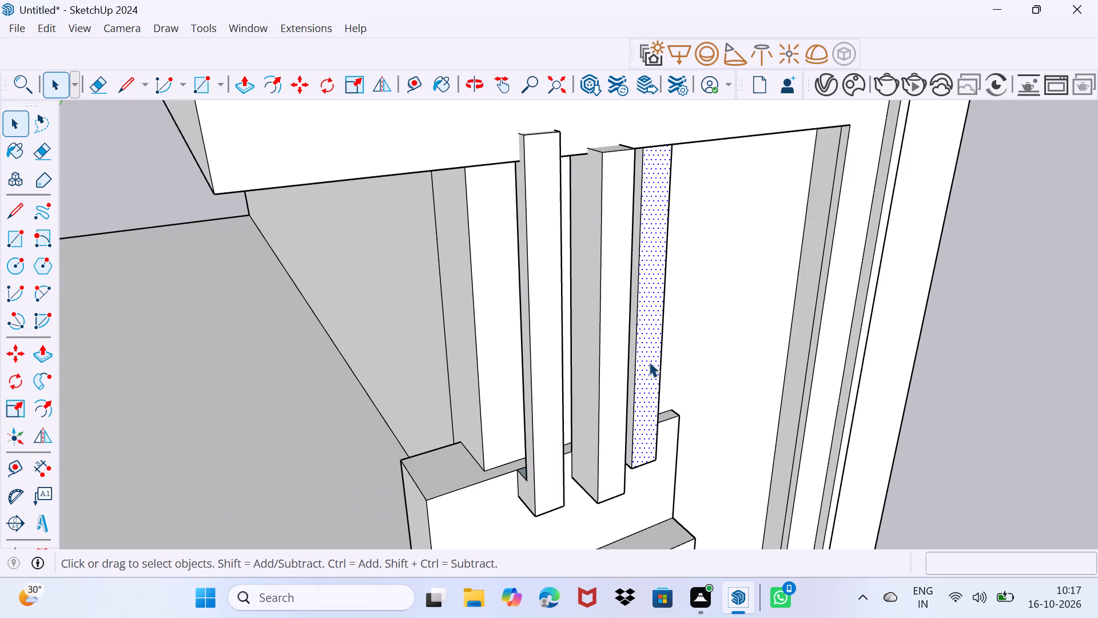
pyautogui.press('p')
pyautogui.click(649, 362)
pyautogui.click(614, 393)
# Push the middle small post's back face outward about 7", aligning it with the back of the first outward-shifted post.
pyautogui.moveTo(621, 414); pyautogui.dragTo(635, 417, button='middle')
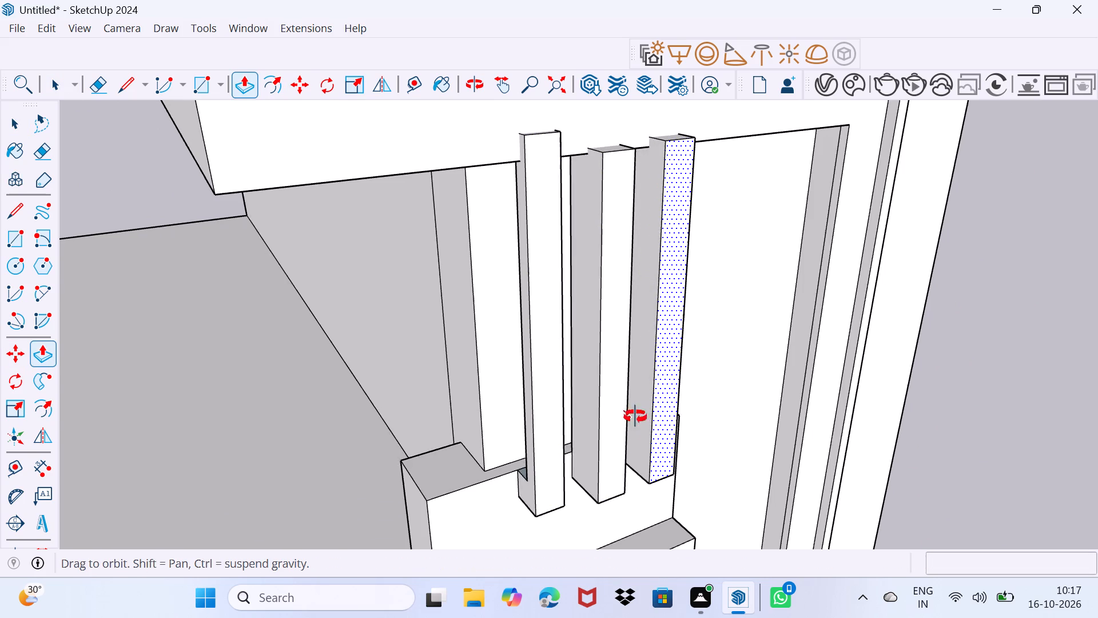
pyautogui.moveTo(635, 417); pyautogui.dragTo(844, 407, button='middle')
pyautogui.scroll(3, 620, 442)
pyautogui.moveTo(617, 443); pyautogui.dragTo(681, 437, button='middle')
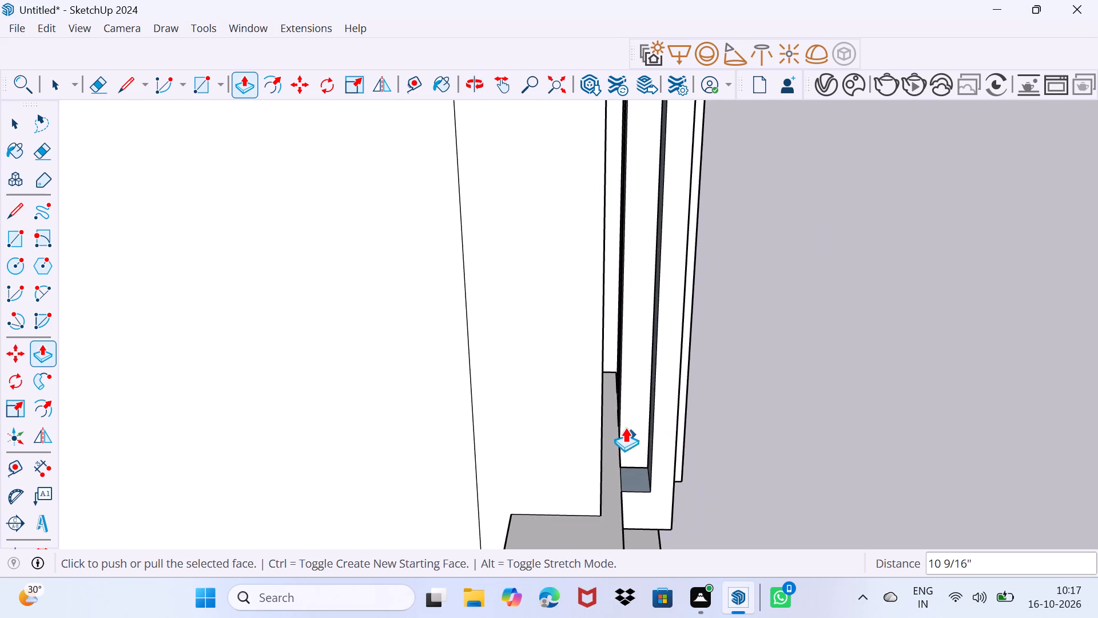
pyautogui.scroll(9, 623, 423)
pyautogui.press('space')
pyautogui.scroll(4, 600, 422)
pyautogui.moveTo(607, 417); pyautogui.dragTo(611, 411, button='middle')
pyautogui.click(642, 407)
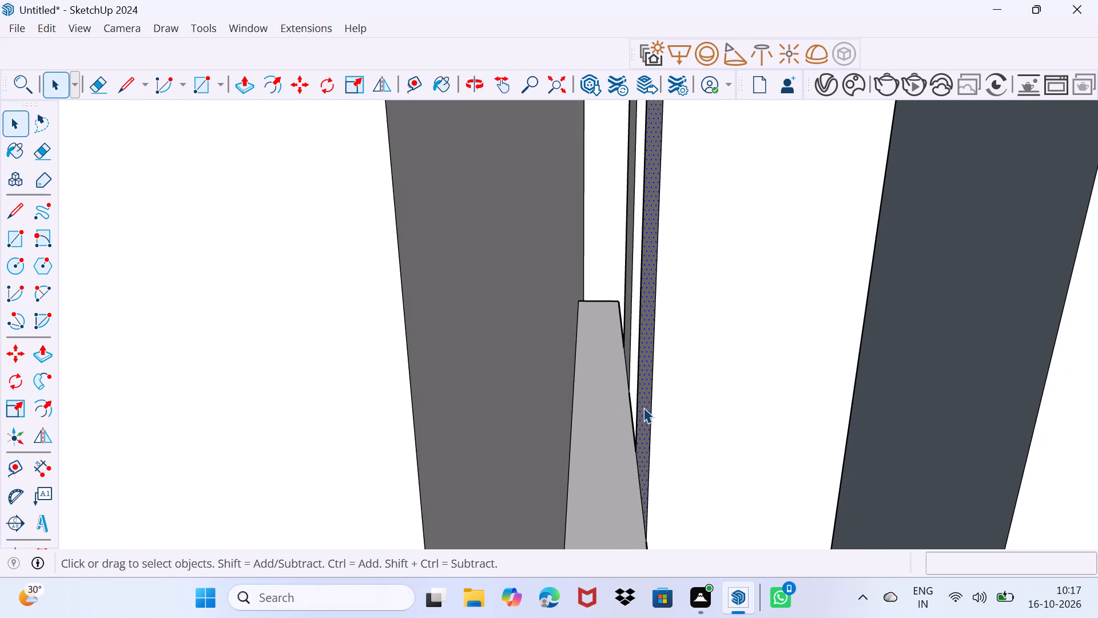
pyautogui.press('p')
pyautogui.click(643, 407)
pyautogui.click(868, 463)
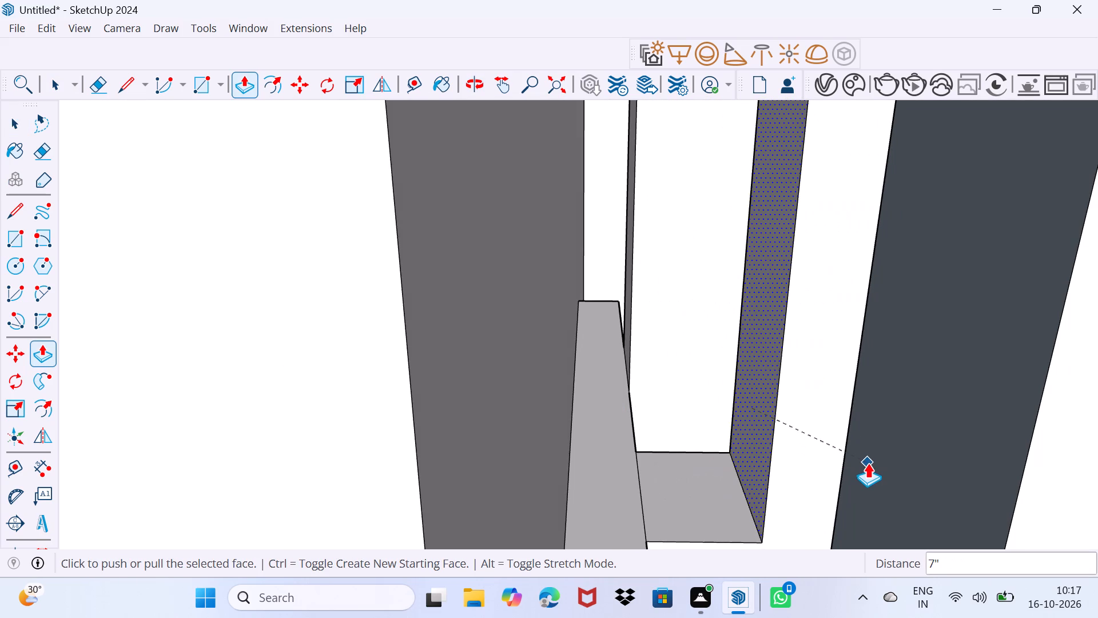
pyautogui.press('space')
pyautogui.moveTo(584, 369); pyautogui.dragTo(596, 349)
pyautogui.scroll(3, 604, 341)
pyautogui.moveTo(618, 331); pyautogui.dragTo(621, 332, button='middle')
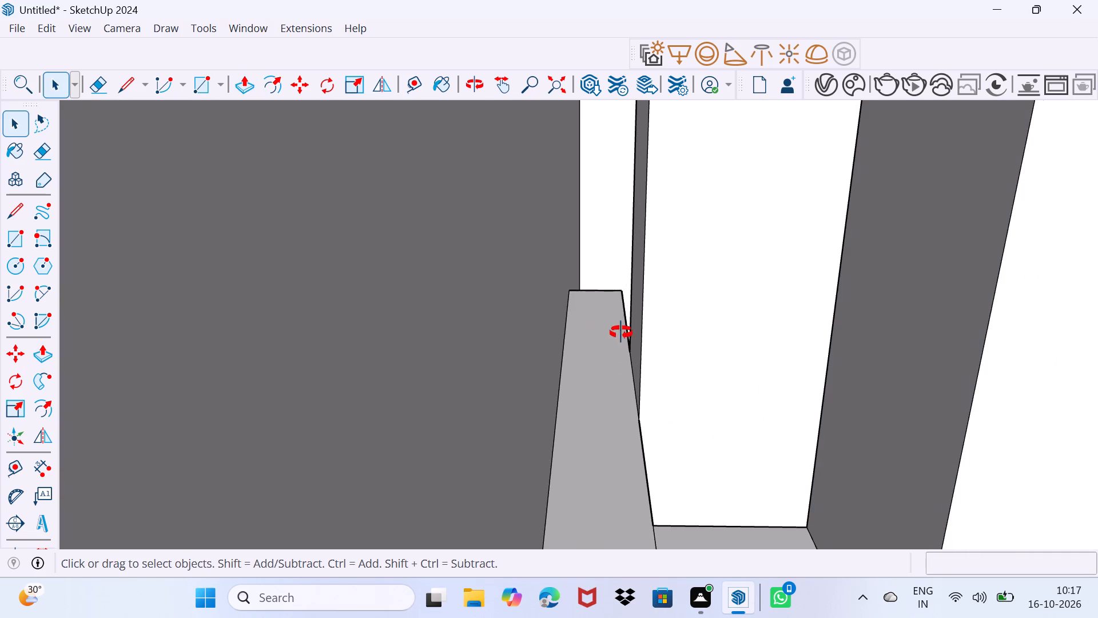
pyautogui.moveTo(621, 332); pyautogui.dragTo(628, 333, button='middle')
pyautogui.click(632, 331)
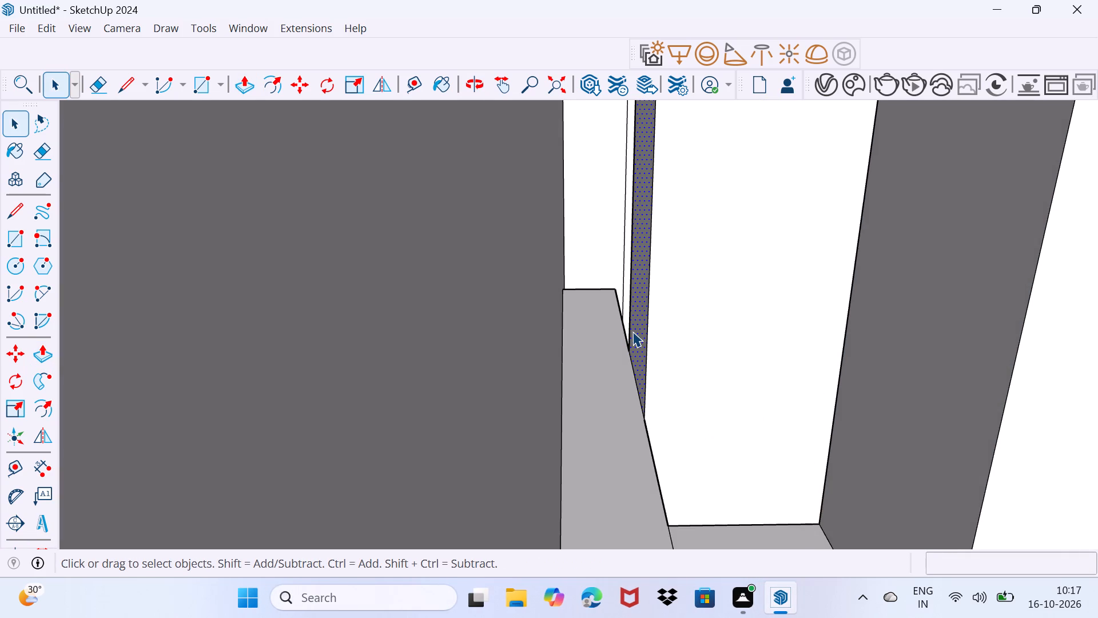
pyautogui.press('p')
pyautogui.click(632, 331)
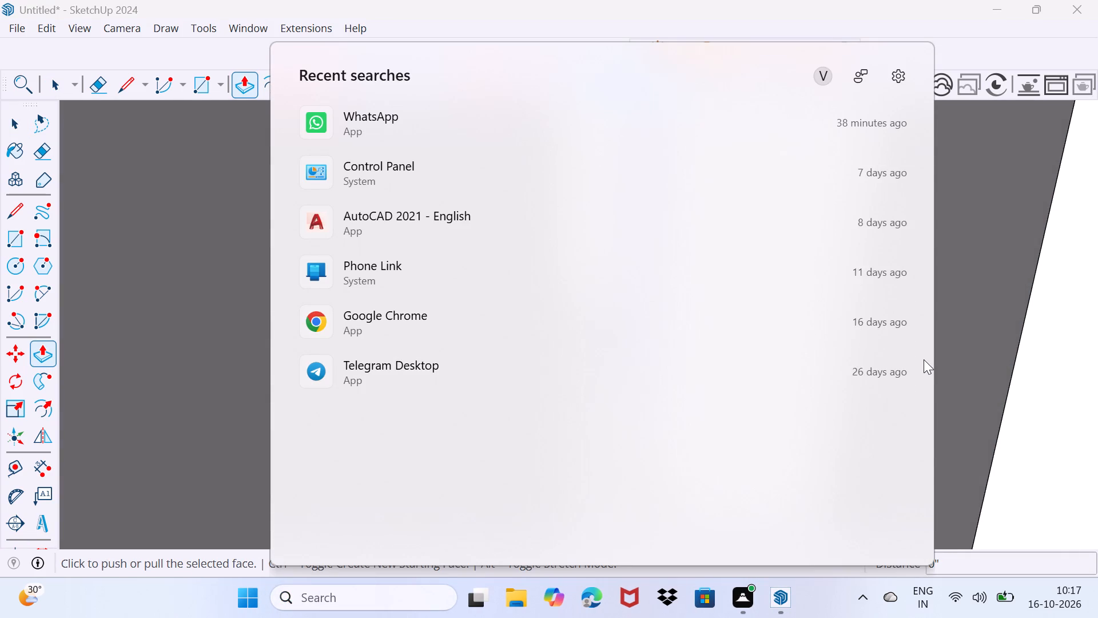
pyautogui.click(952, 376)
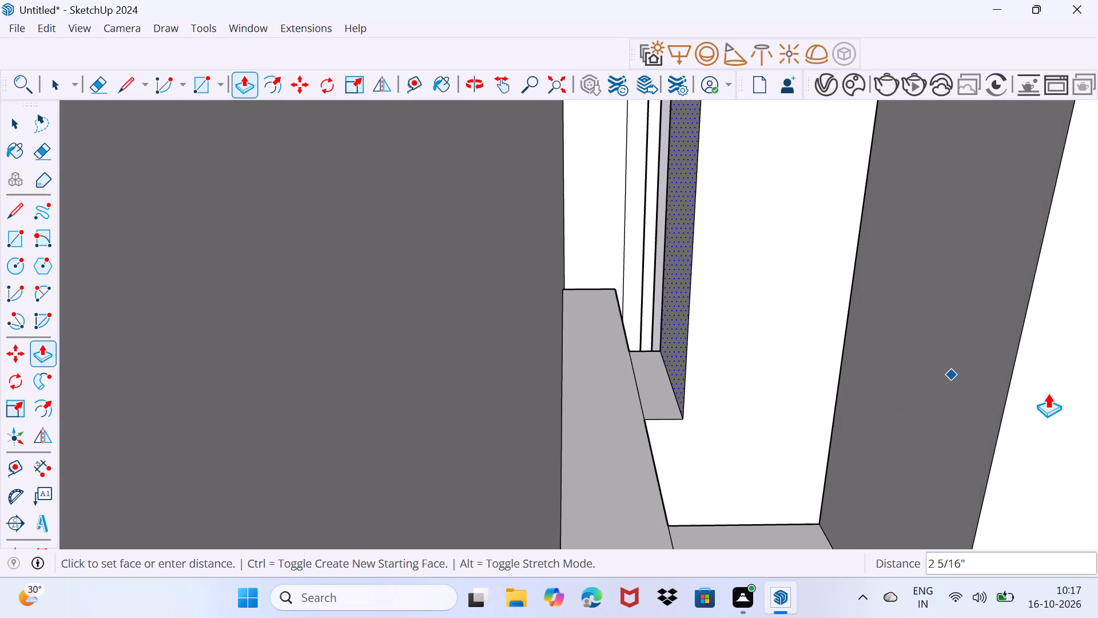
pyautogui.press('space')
# Push the third small post's back face outward about 7" to align with the other two small posts.
pyautogui.click(636, 332)
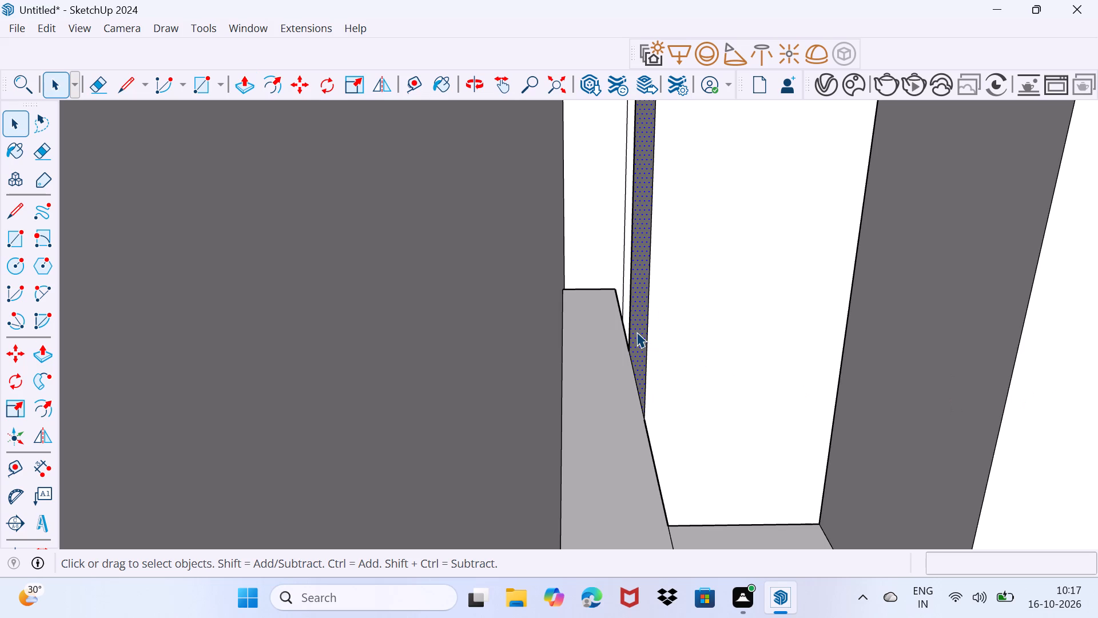
pyautogui.press('p')
pyautogui.click(636, 332)
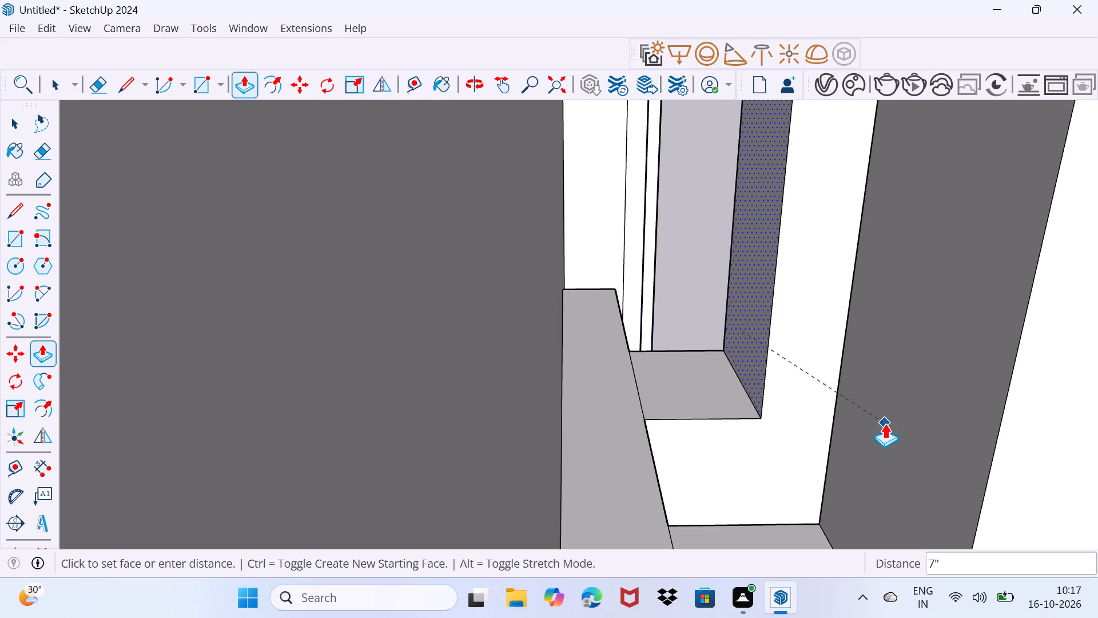
pyautogui.click(885, 423)
pyautogui.press('space')
pyautogui.moveTo(694, 373); pyautogui.dragTo(554, 369, button='middle')
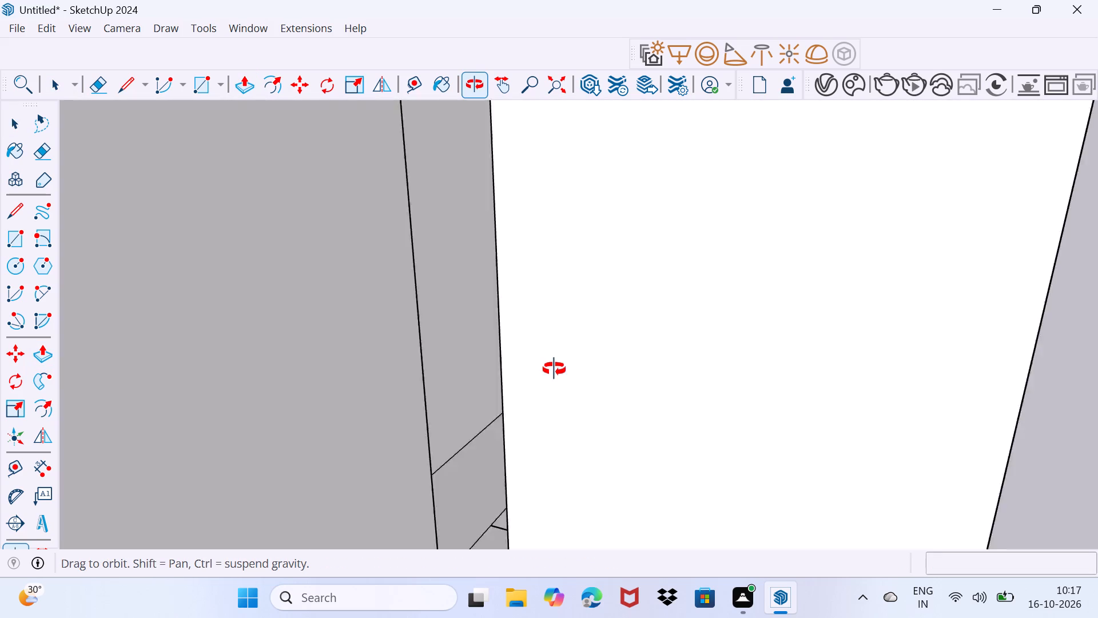
# Pull the middle small post's top face up to the height of the first small post.
pyautogui.moveTo(554, 369); pyautogui.dragTo(532, 367, button='middle')
pyautogui.scroll(-20, 532, 367)
pyautogui.scroll(-5, 532, 367)
pyautogui.middleClick(528, 370)
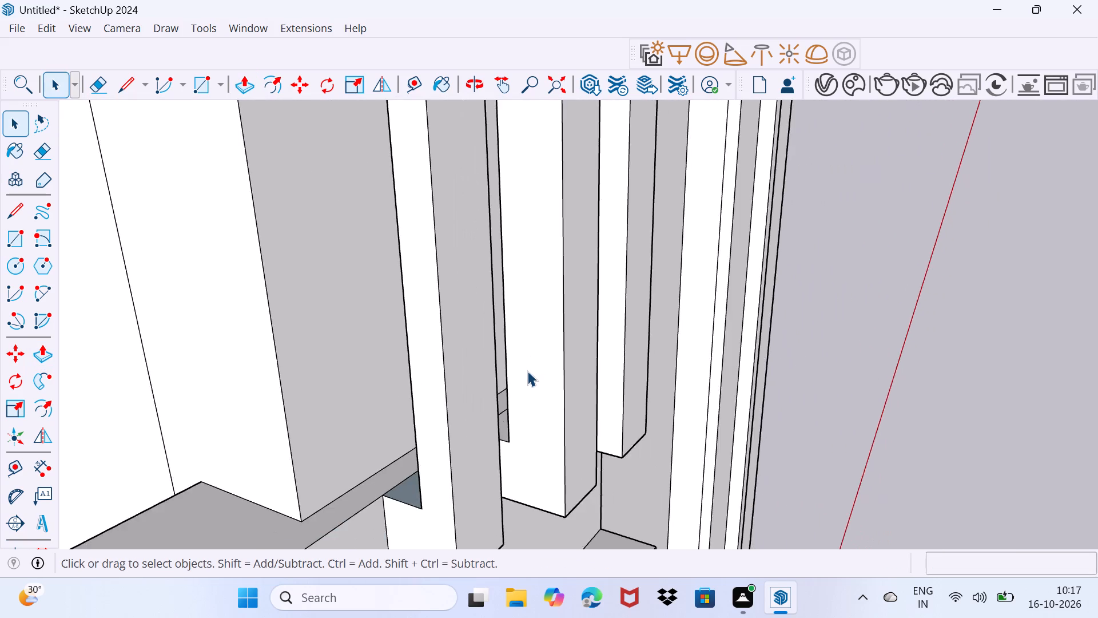
pyautogui.scroll(-2, 527, 371)
pyautogui.moveTo(570, 394); pyautogui.dragTo(400, 417, button='middle')
pyautogui.moveTo(519, 367); pyautogui.dragTo(538, 474, button='middle')
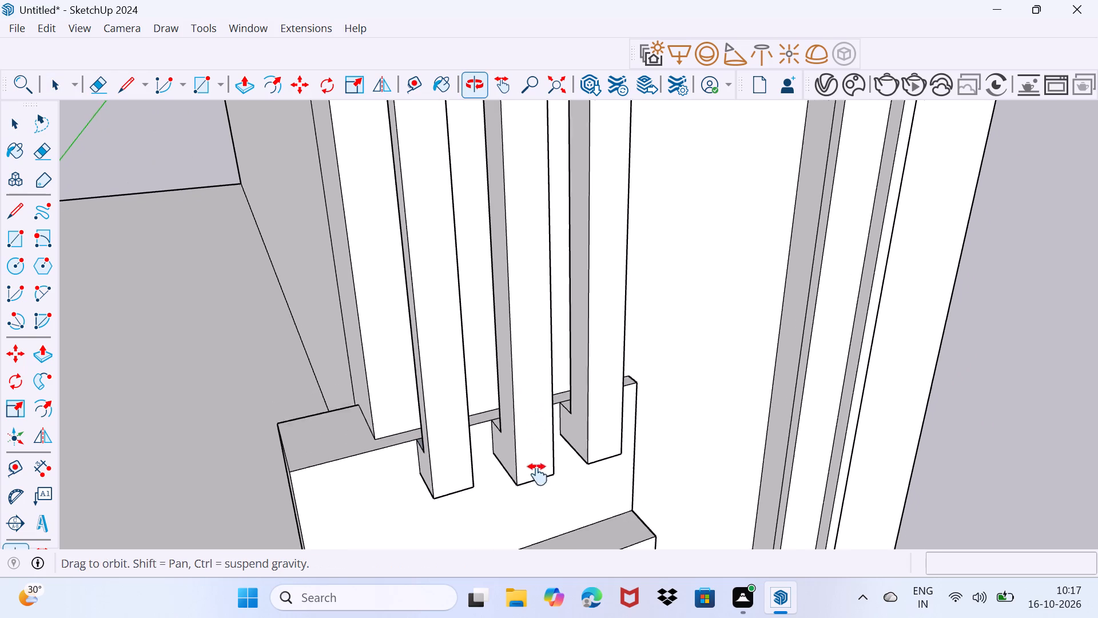
pyautogui.moveTo(538, 474); pyautogui.dragTo(543, 593, button='middle')
pyautogui.scroll(2, 515, 311)
pyautogui.moveTo(515, 300); pyautogui.dragTo(579, 429, button='middle')
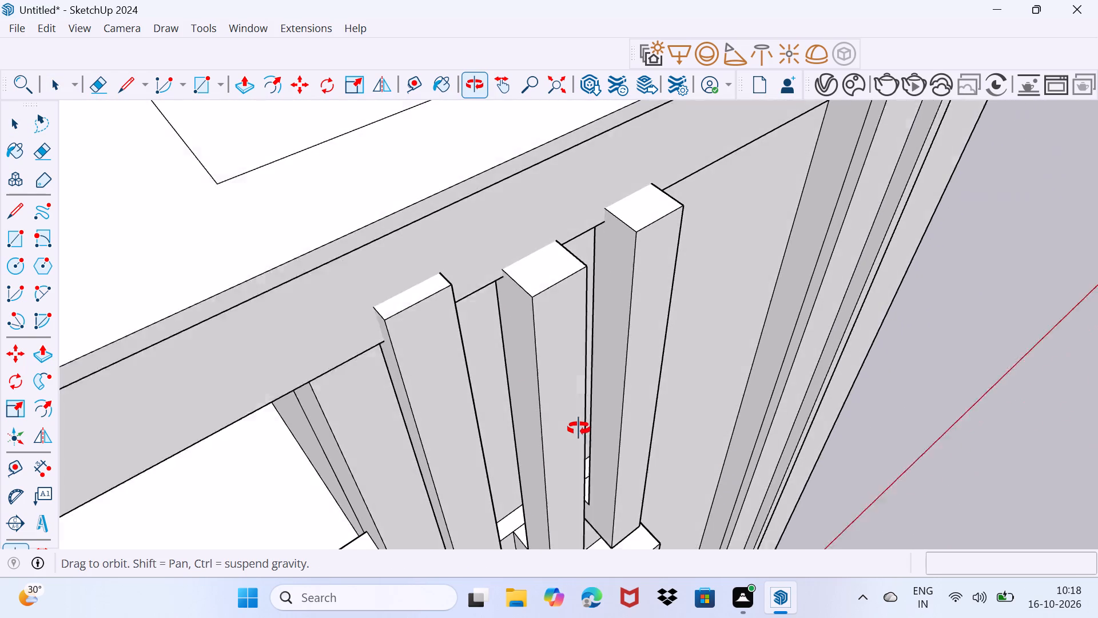
pyautogui.moveTo(579, 429); pyautogui.dragTo(649, 410, button='middle')
pyautogui.scroll(4, 558, 301)
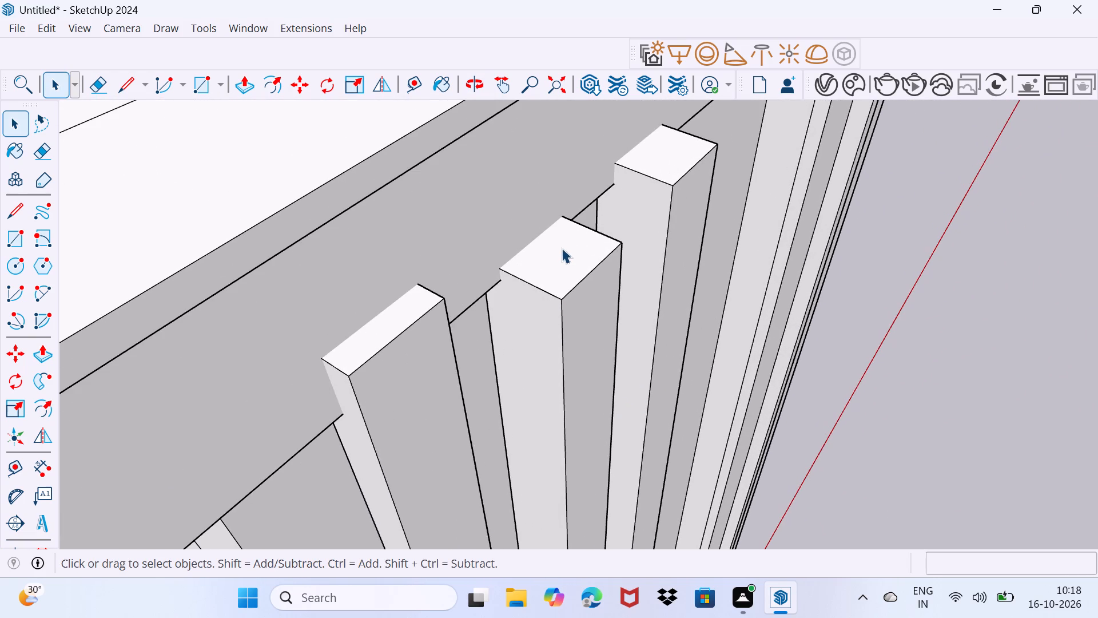
pyautogui.click(560, 251)
pyautogui.press('p')
pyautogui.click(558, 252)
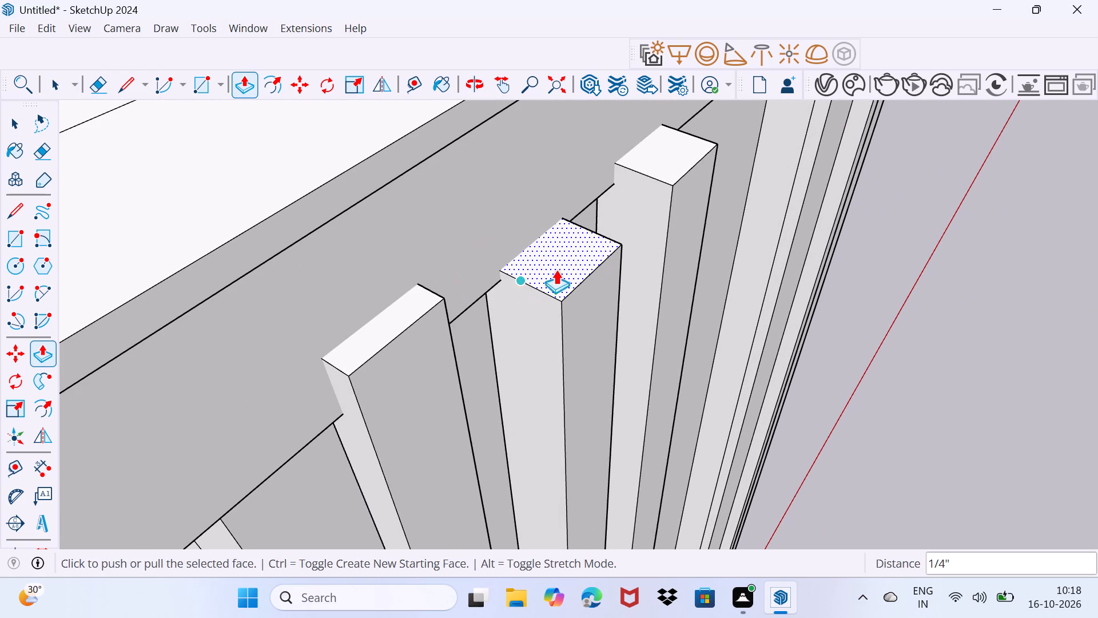
pyautogui.moveTo(561, 268); pyautogui.dragTo(404, 307)
pyautogui.click(404, 307)
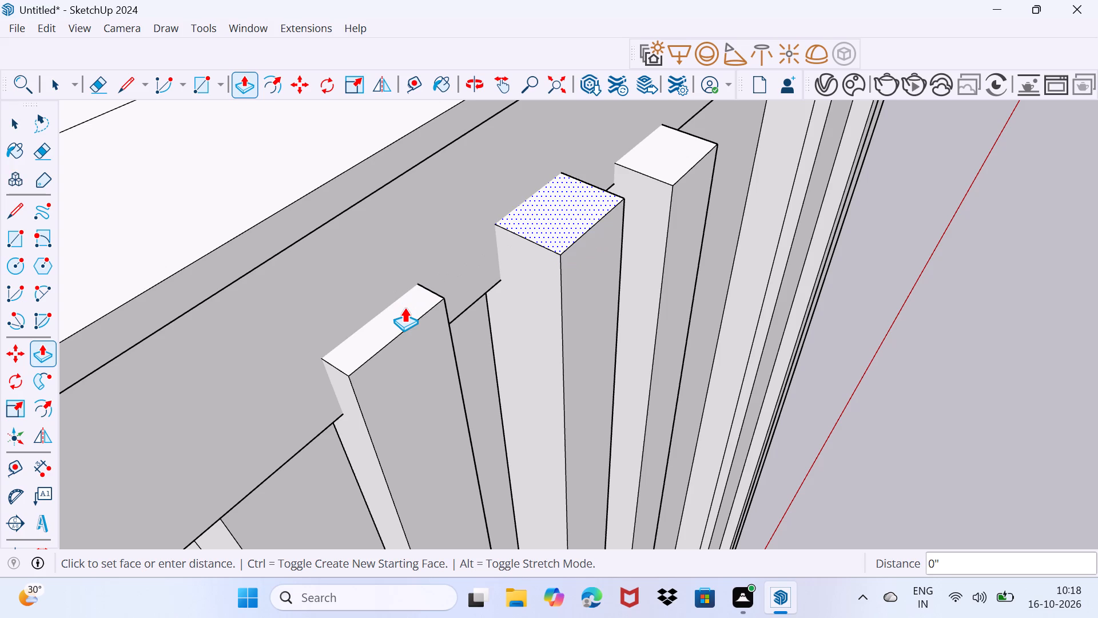
pyautogui.press('space')
# Pull the third small post's top face up about 4 5/16" to match the middle post's top.
pyautogui.scroll(3, 654, 168)
pyautogui.click(663, 161)
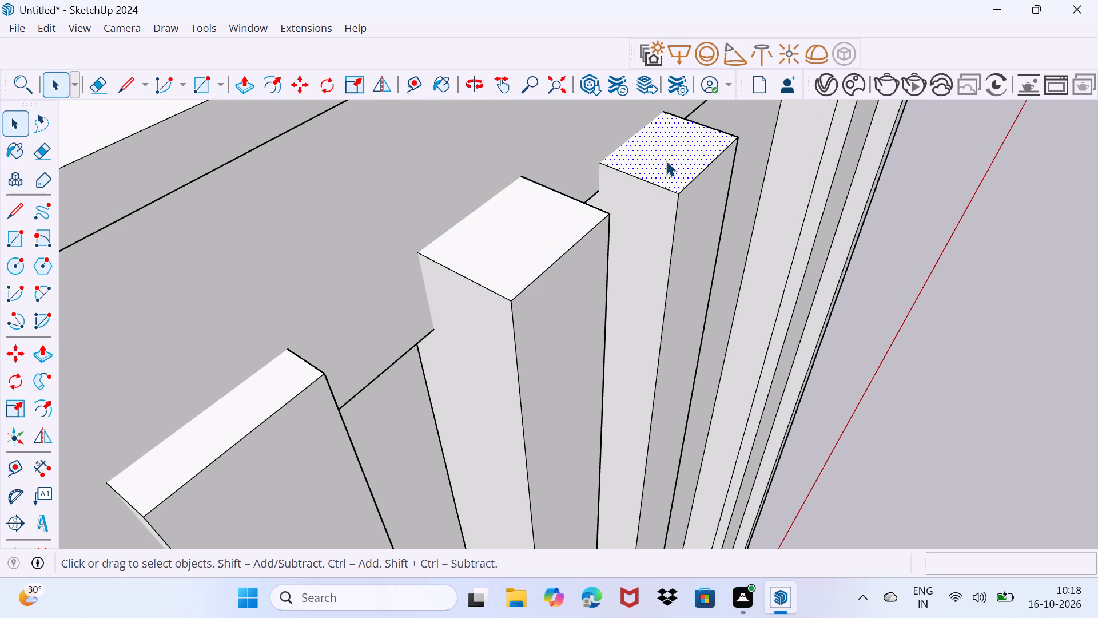
pyautogui.press('p')
pyautogui.click(666, 161)
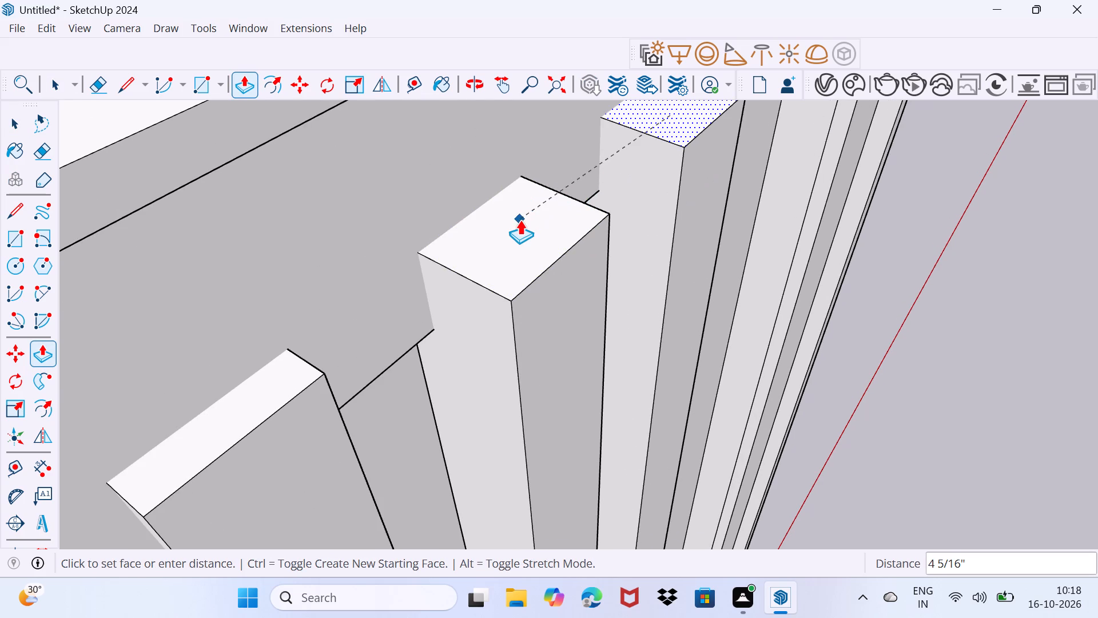
pyautogui.click(520, 220)
pyautogui.press('space')
pyautogui.moveTo(508, 258); pyautogui.dragTo(535, 235)
pyautogui.scroll(-14, 534, 225)
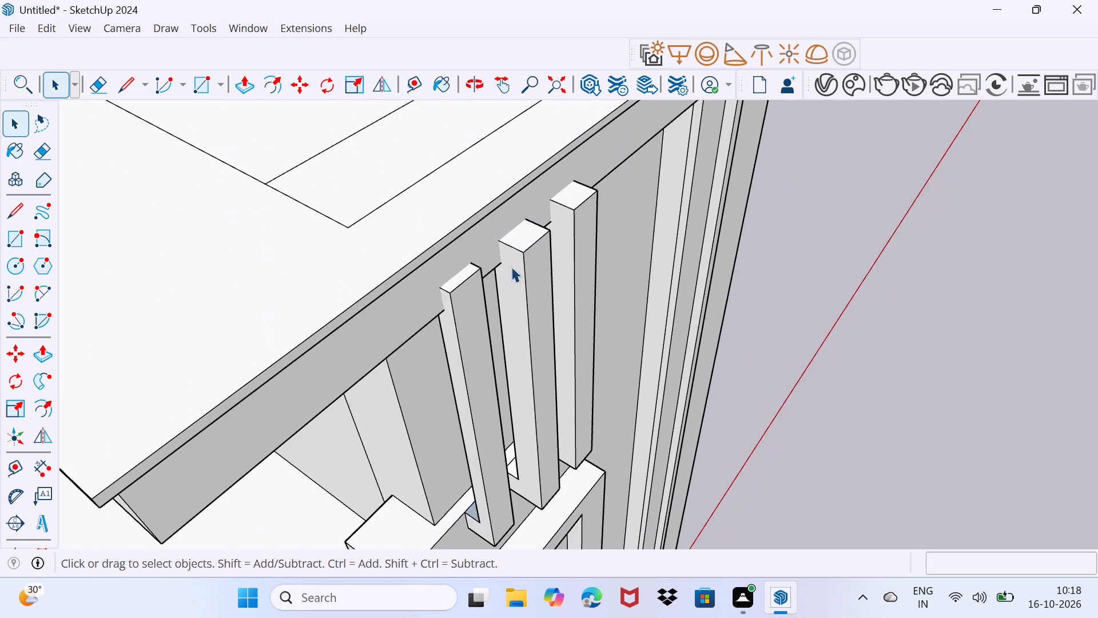
# Erase the second lengthwise line, both parts of the cross line and the leftover short stub on the roof top.
pyautogui.moveTo(488, 332); pyautogui.dragTo(529, 211, button='middle')
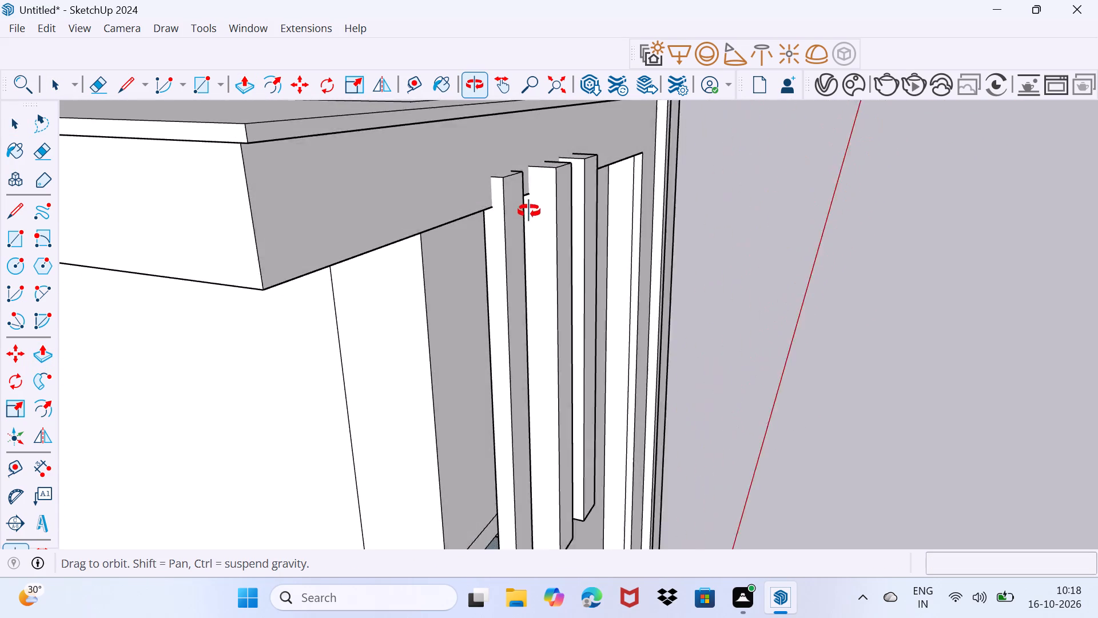
pyautogui.moveTo(529, 211); pyautogui.dragTo(526, 212, button='middle')
pyautogui.scroll(-8, 491, 234)
pyautogui.moveTo(523, 303); pyautogui.dragTo(329, 283, button='middle')
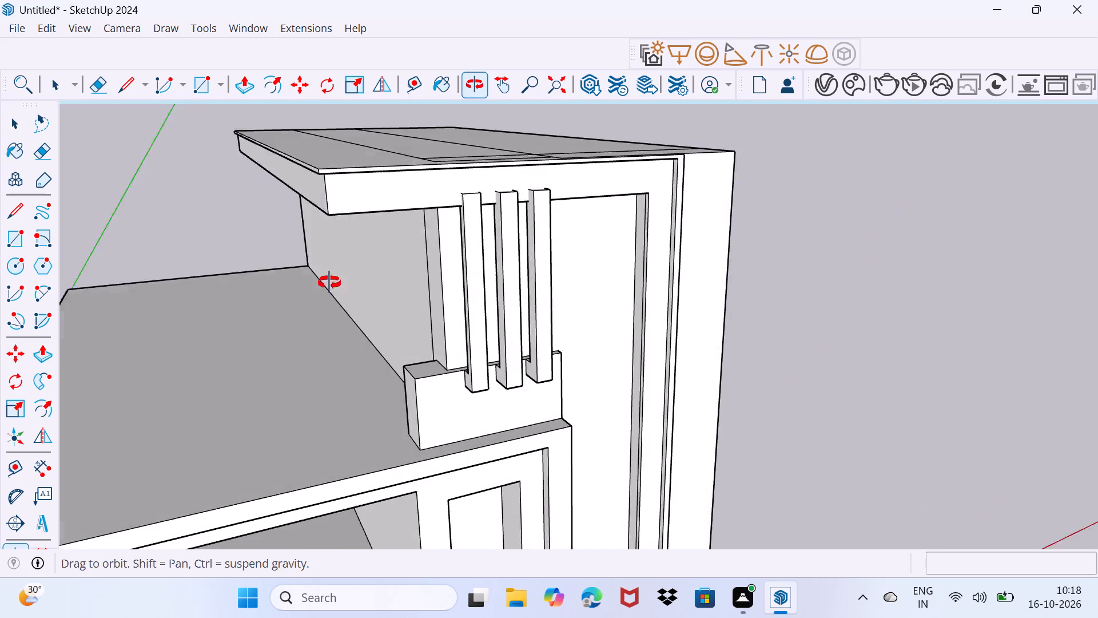
pyautogui.moveTo(329, 283); pyautogui.dragTo(324, 283, button='middle')
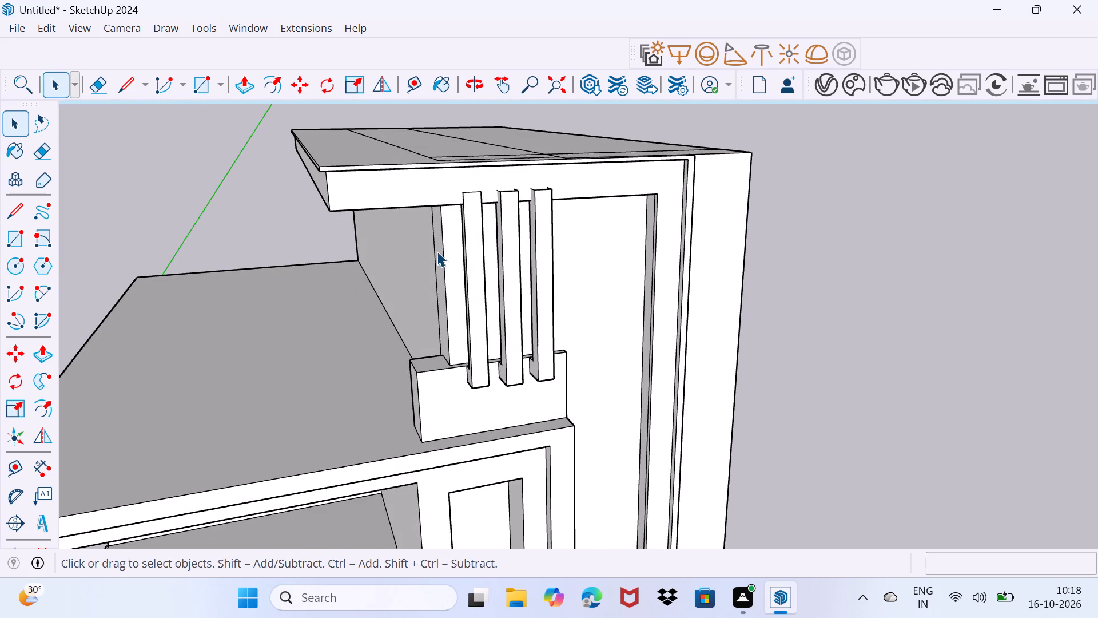
pyautogui.keyDown('shift'); pyautogui.moveTo(437, 249); pyautogui.dragTo(461, 433, button='middle'); pyautogui.keyUp('shift')
pyautogui.keyDown('shift'); pyautogui.moveTo(418, 347); pyautogui.dragTo(479, 430, button='middle'); pyautogui.keyUp('shift')
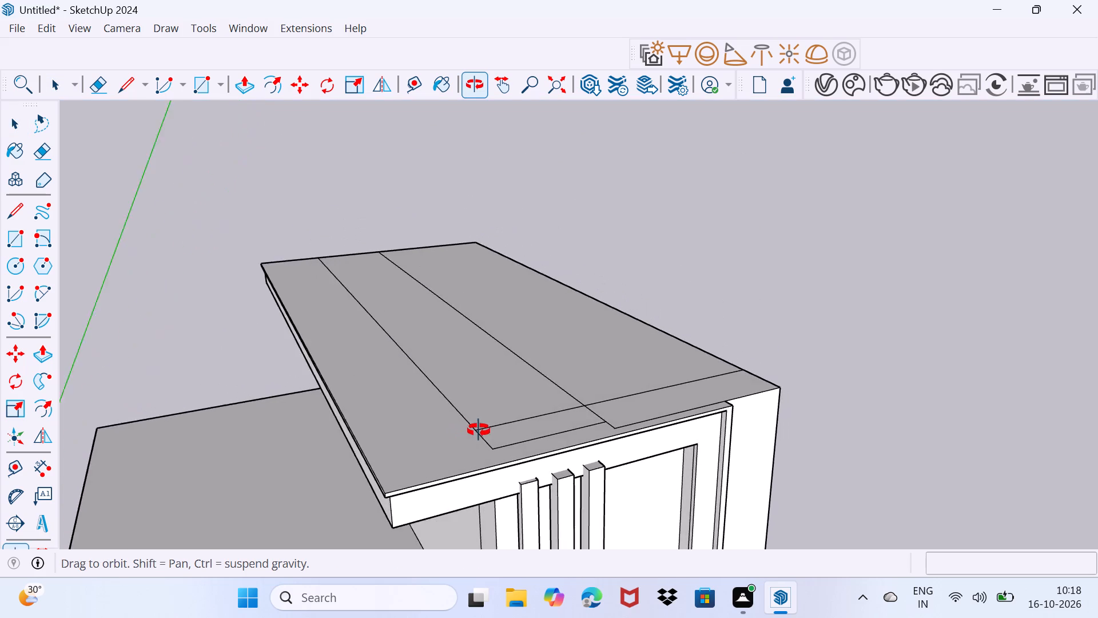
pyautogui.keyDown('shift'); pyautogui.moveTo(479, 430); pyautogui.dragTo(494, 426, button='middle'); pyautogui.keyUp('shift')
pyautogui.press('e')
pyautogui.moveTo(510, 346); pyautogui.dragTo(508, 354)
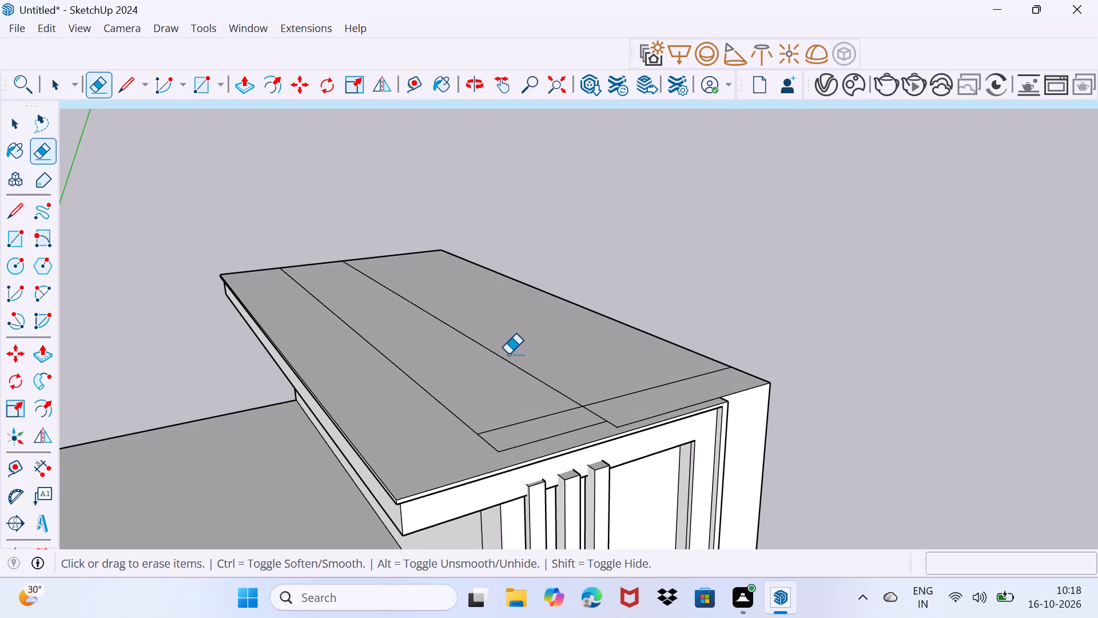
pyautogui.moveTo(508, 354); pyautogui.dragTo(494, 371)
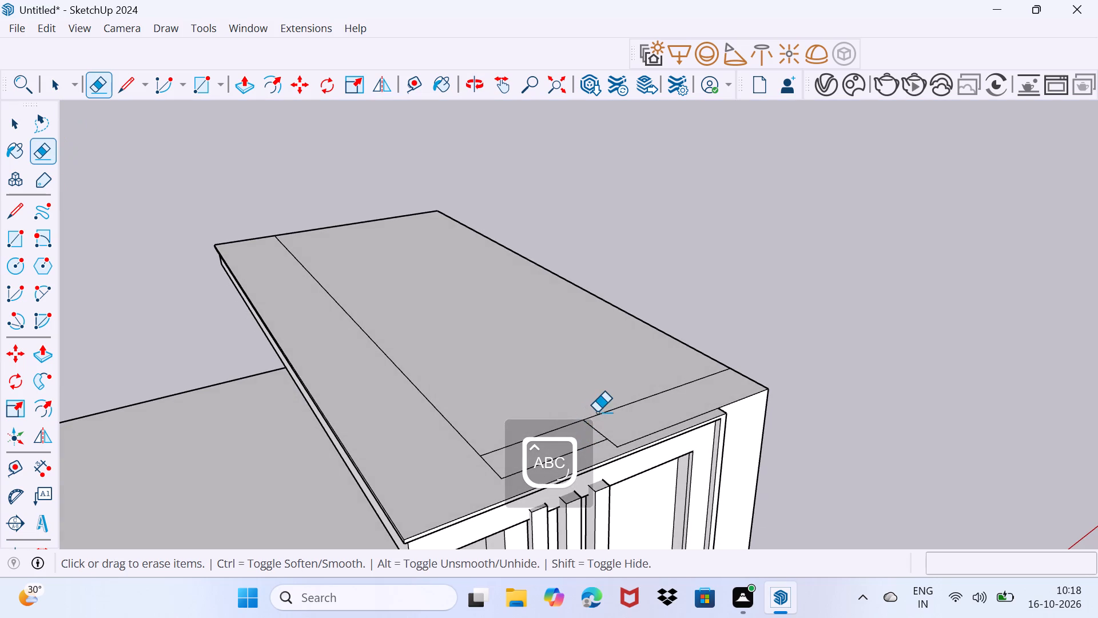
pyautogui.click(605, 414)
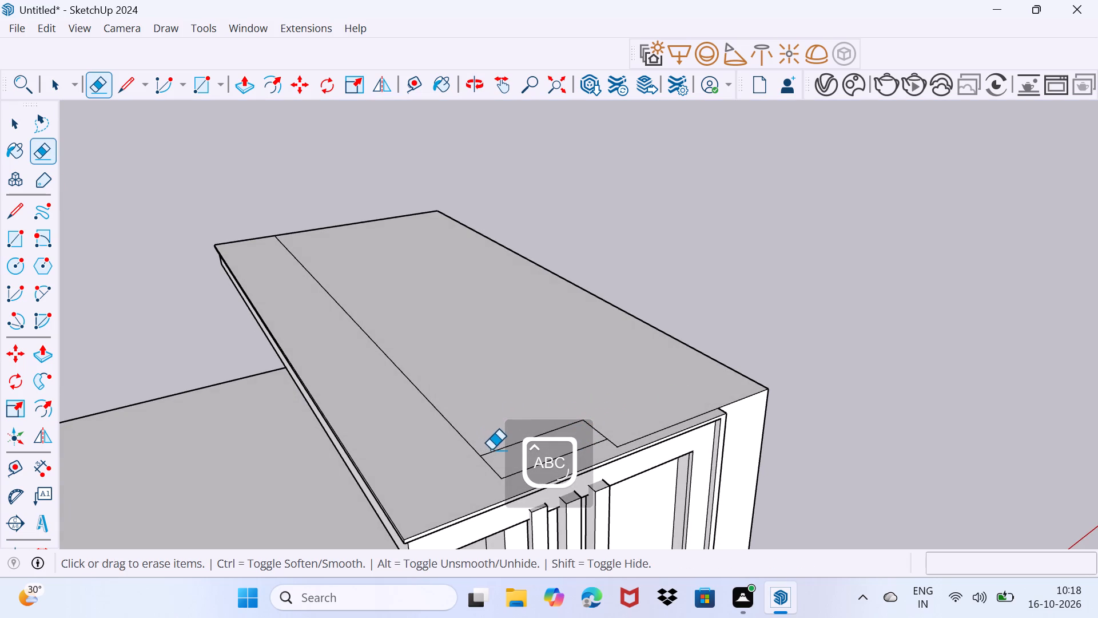
pyautogui.click(492, 450)
pyautogui.moveTo(441, 455); pyautogui.dragTo(459, 362, button='middle')
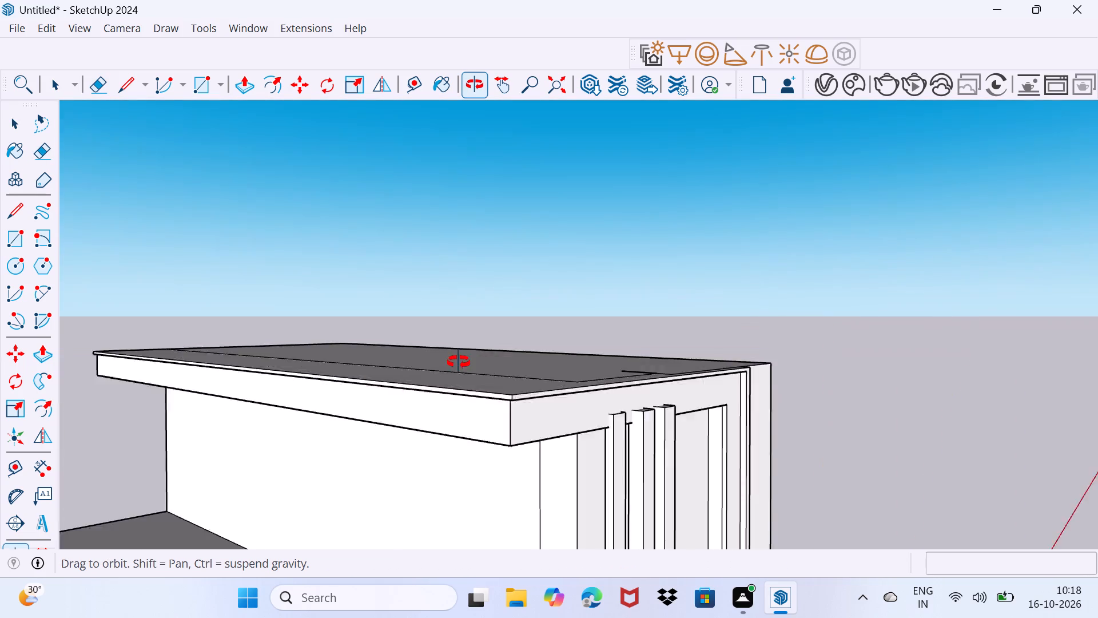
pyautogui.moveTo(459, 362); pyautogui.dragTo(605, 414, button='middle')
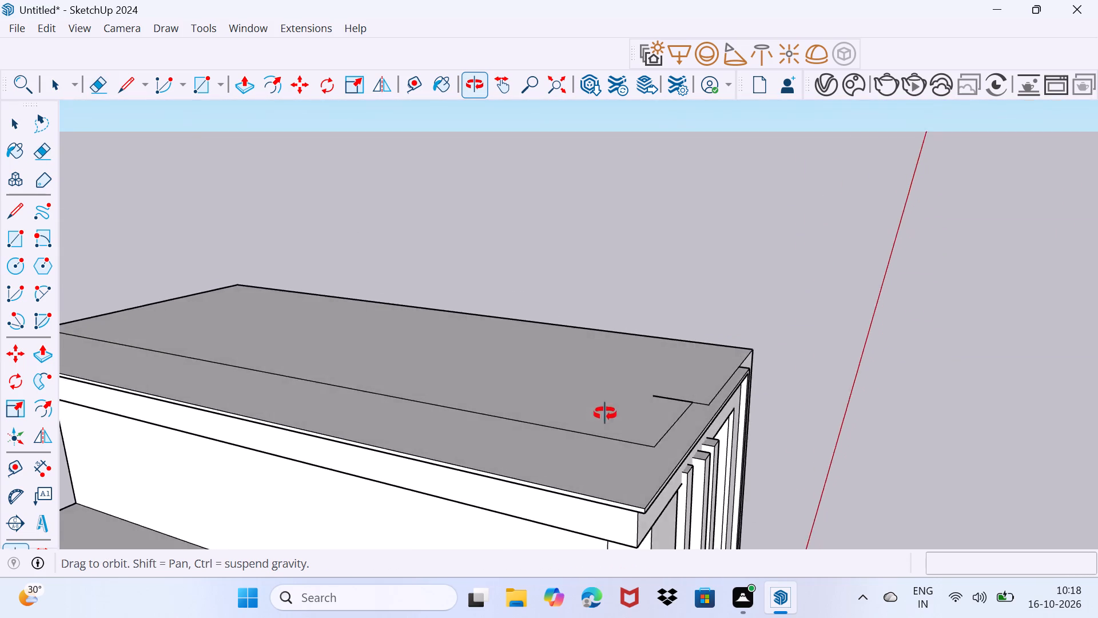
pyautogui.moveTo(605, 414); pyautogui.dragTo(681, 430, button='middle')
pyautogui.click(695, 395)
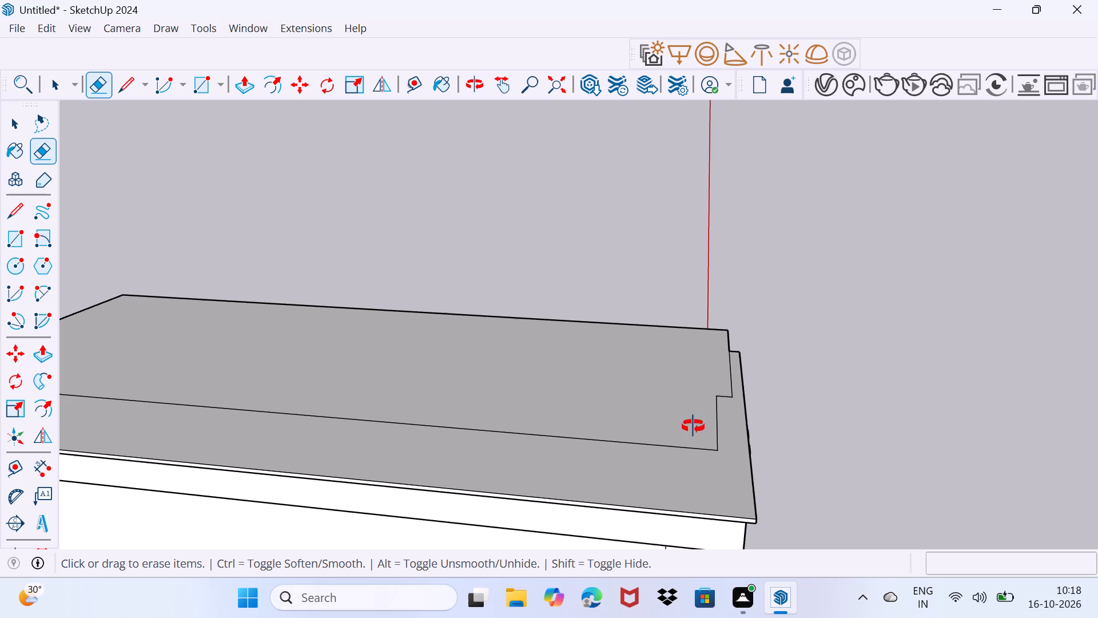
# Pull the large inner face on the roof top up 3' to form a raised block.
pyautogui.moveTo(693, 426); pyautogui.dragTo(674, 421, button='middle')
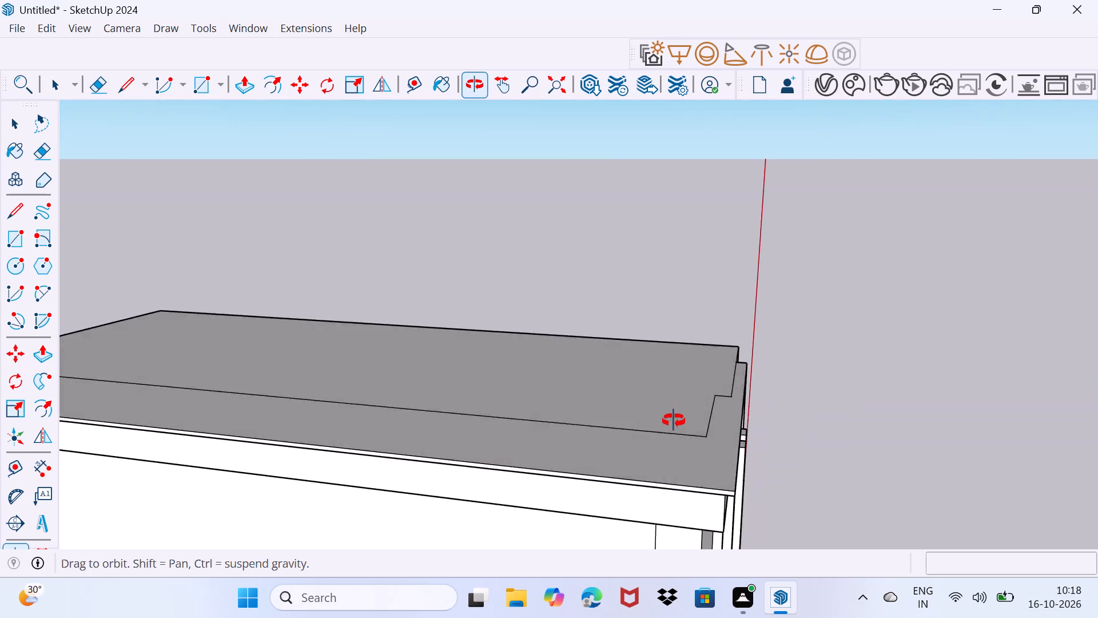
pyautogui.moveTo(674, 421); pyautogui.dragTo(546, 441, button='middle')
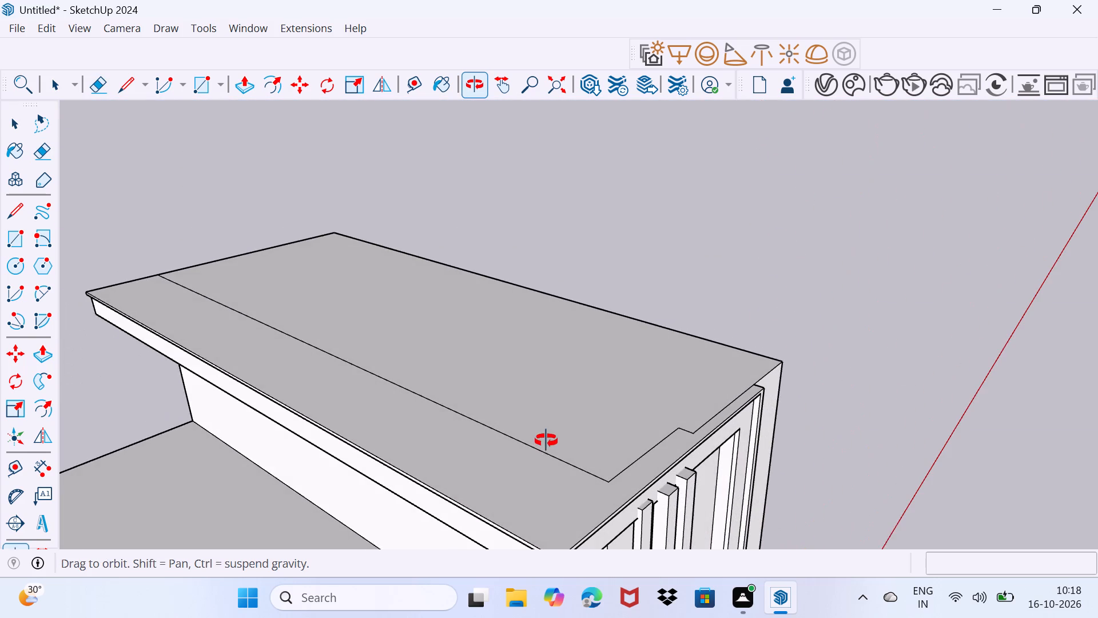
pyautogui.moveTo(546, 441); pyautogui.dragTo(546, 441, button='middle')
pyautogui.press('space')
pyautogui.scroll(3, 672, 447)
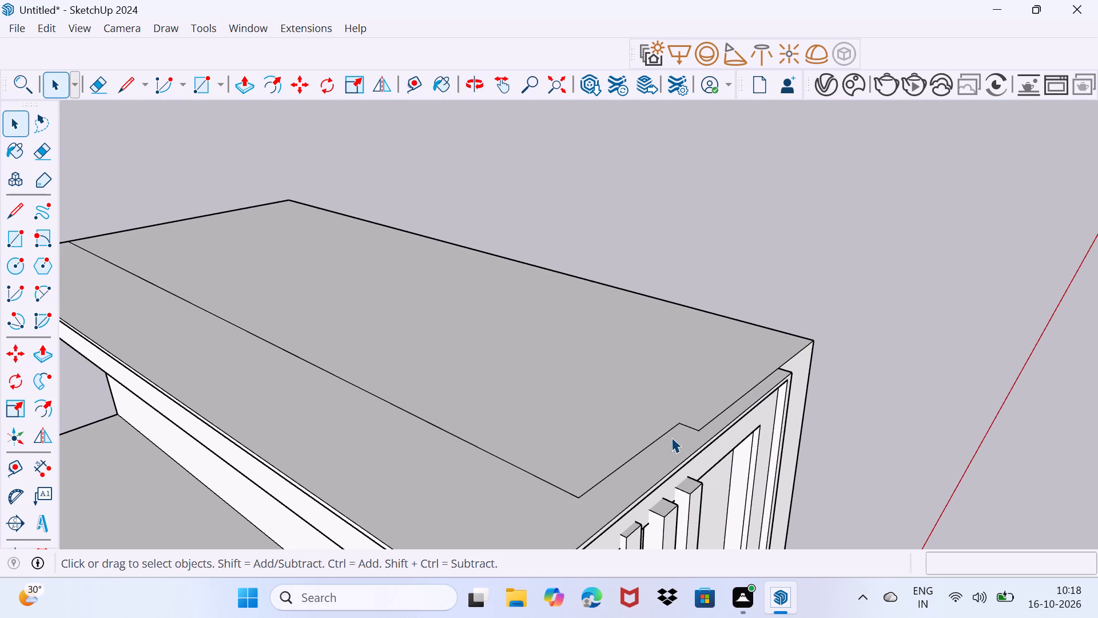
pyautogui.moveTo(663, 438); pyautogui.dragTo(634, 463, button='middle')
pyautogui.click(564, 421)
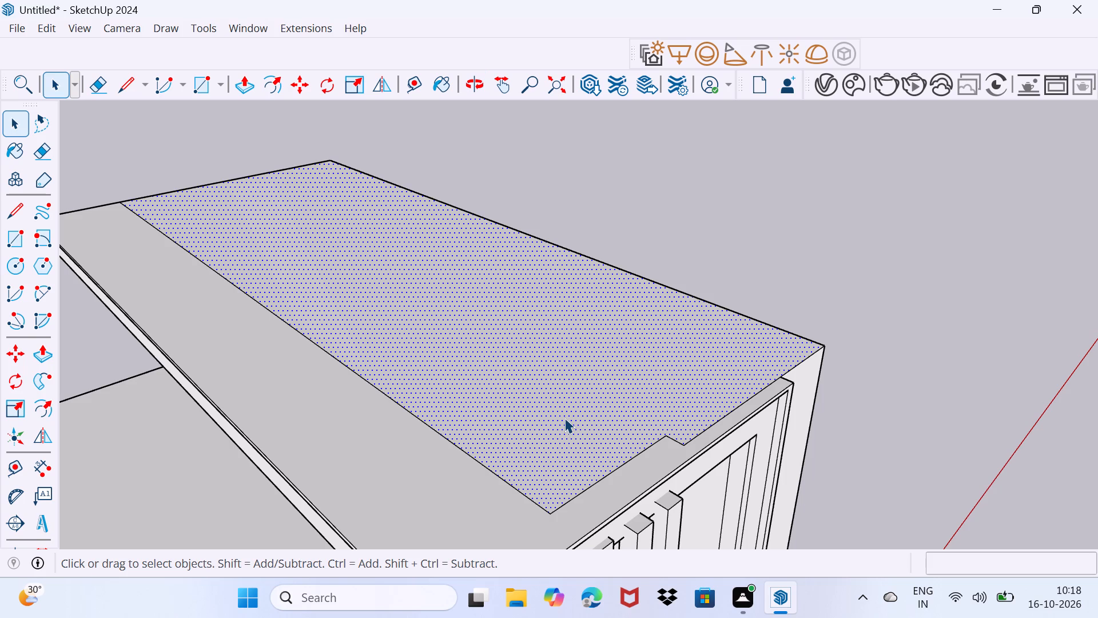
pyautogui.click(564, 418)
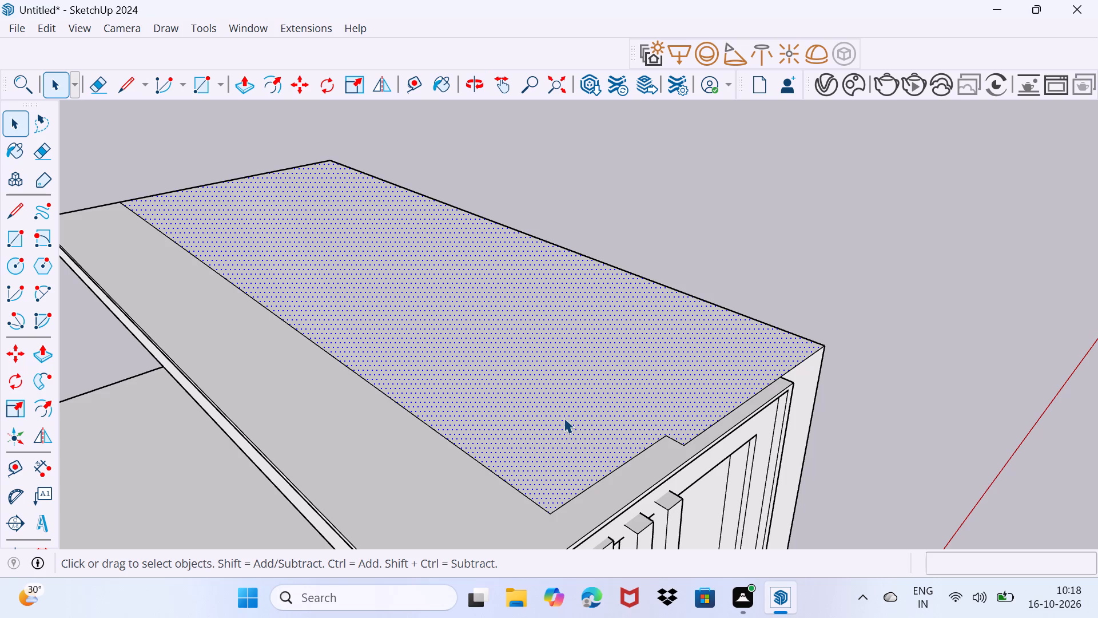
pyautogui.press('p')
pyautogui.click(564, 418)
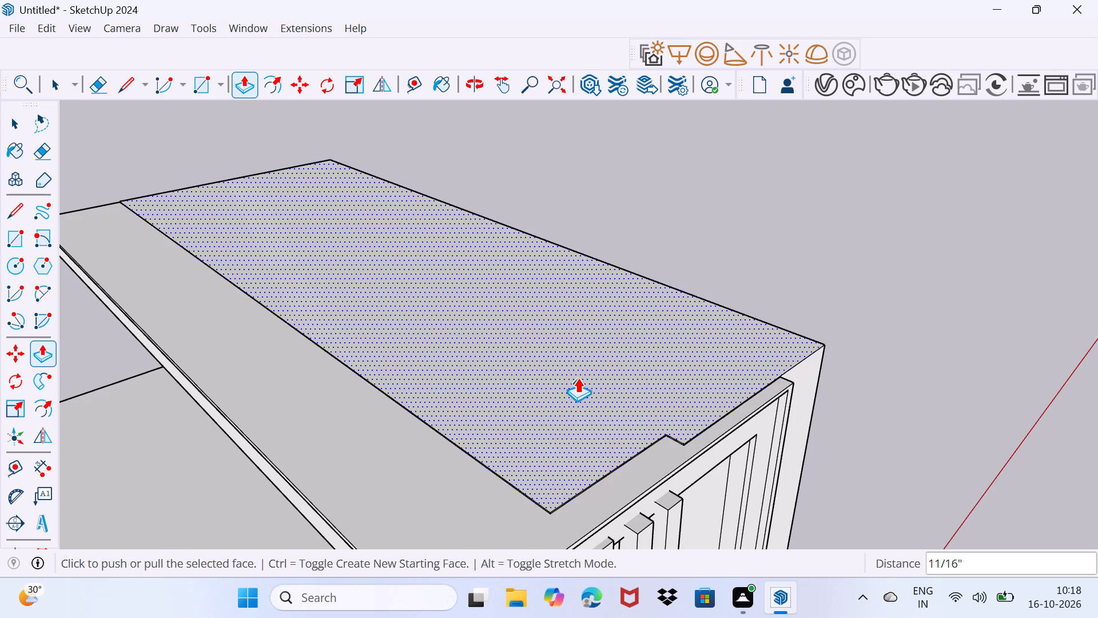
pyautogui.moveTo(573, 419); pyautogui.dragTo(588, 331)
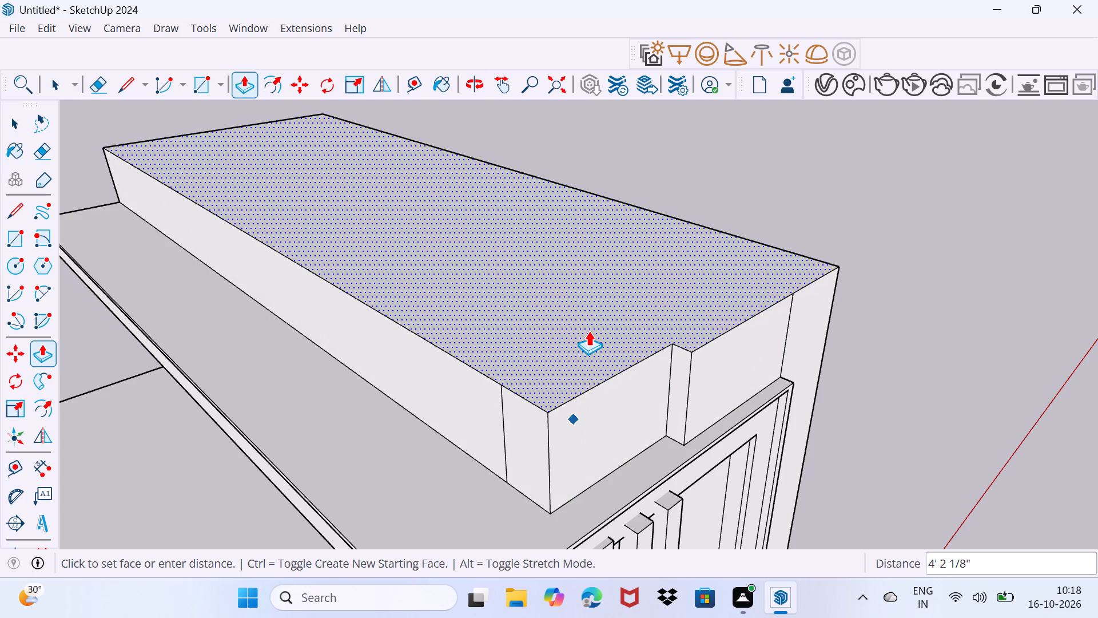
pyautogui.moveTo(588, 331); pyautogui.dragTo(590, 324)
pyautogui.write("3'")
pyautogui.press('Return')
# Pull the raised roof block's top face up a further 3".
pyautogui.moveTo(557, 453); pyautogui.dragTo(615, 380, button='middle')
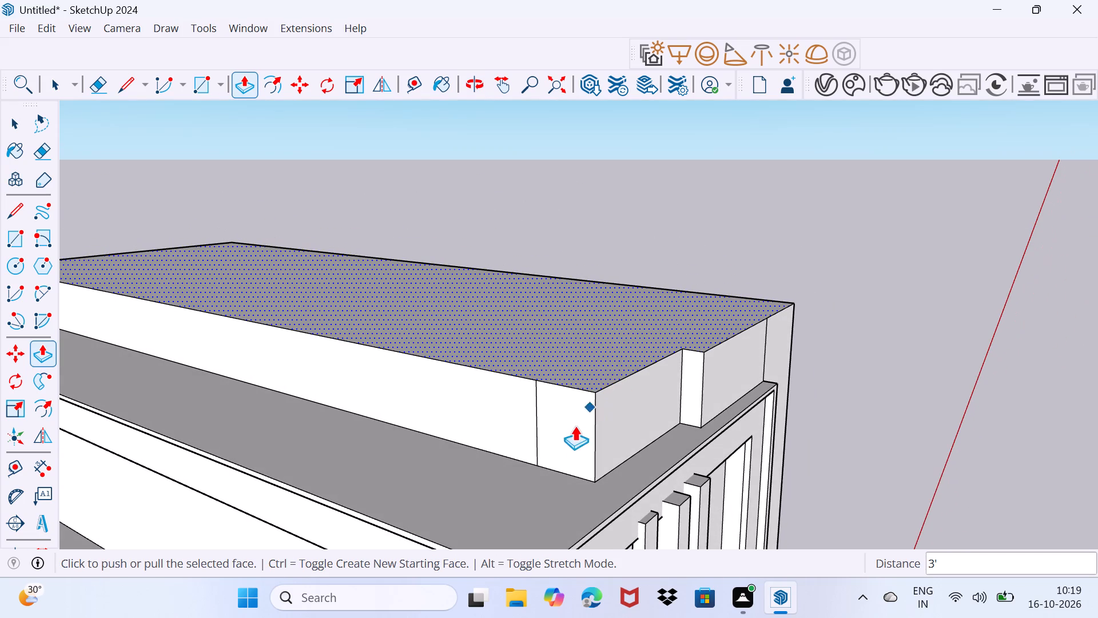
pyautogui.click(596, 362)
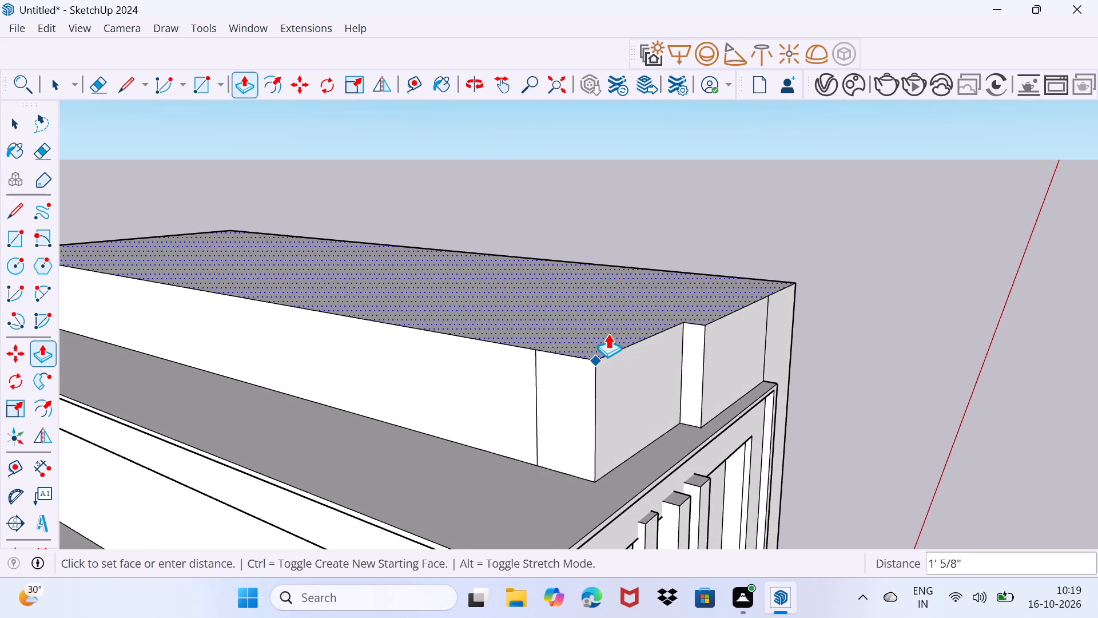
pyautogui.press('3')
pyautogui.hotkey('shift', '"')
pyautogui.press('Return')
# Pull the roof block's top face higher once more, setting the extra height by eye.
pyautogui.click(591, 367)
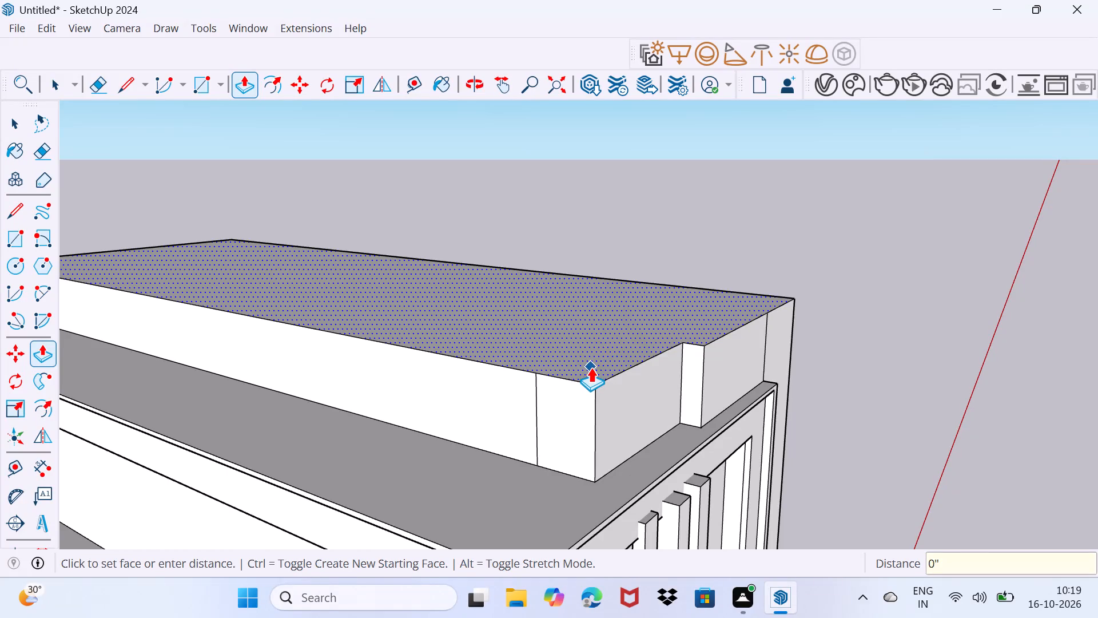
pyautogui.click(598, 335)
pyautogui.press('space')
# Erase the vertical seam line near the corner of the roof block's long face.
pyautogui.scroll(1, 530, 406)
pyautogui.moveTo(530, 406); pyautogui.dragTo(550, 372, button='middle')
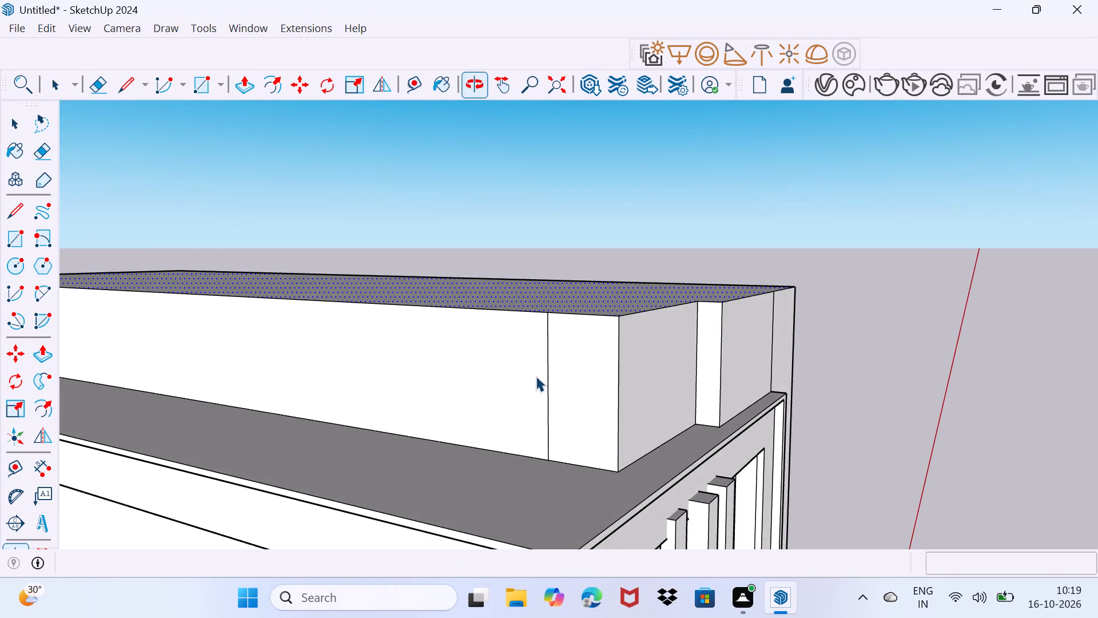
pyautogui.scroll(3, 535, 377)
pyautogui.press('e')
pyautogui.click(552, 379)
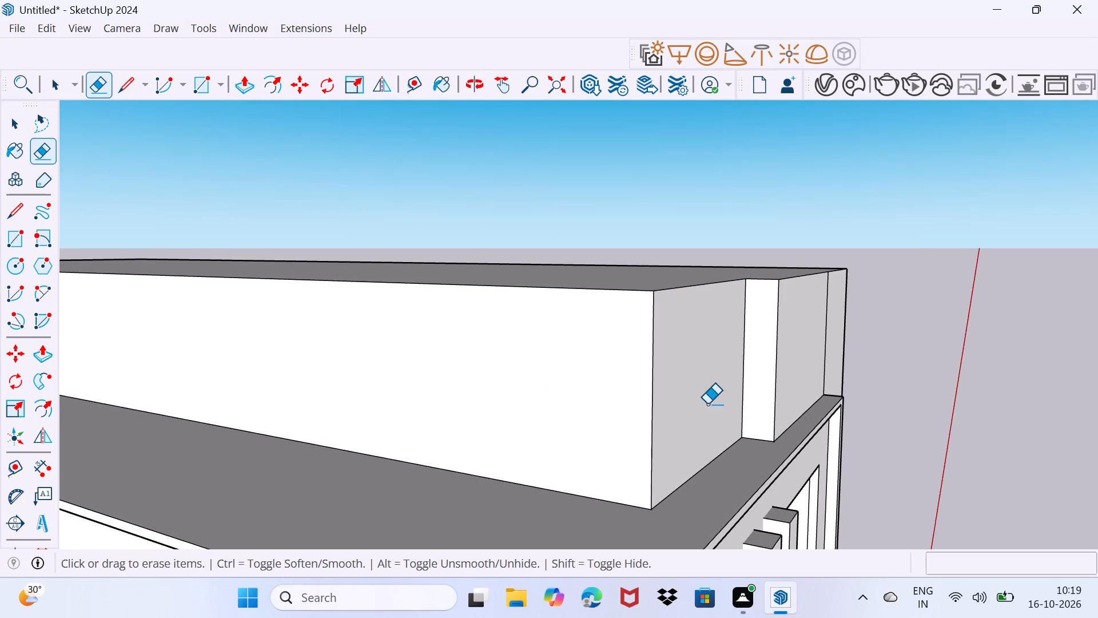
# Pull the narrow notch face on the roof block's end outward about 6' 4 7/16", flush with the long face.
pyautogui.moveTo(737, 393); pyautogui.dragTo(680, 391, button='middle')
pyautogui.press('space')
pyautogui.click(764, 406)
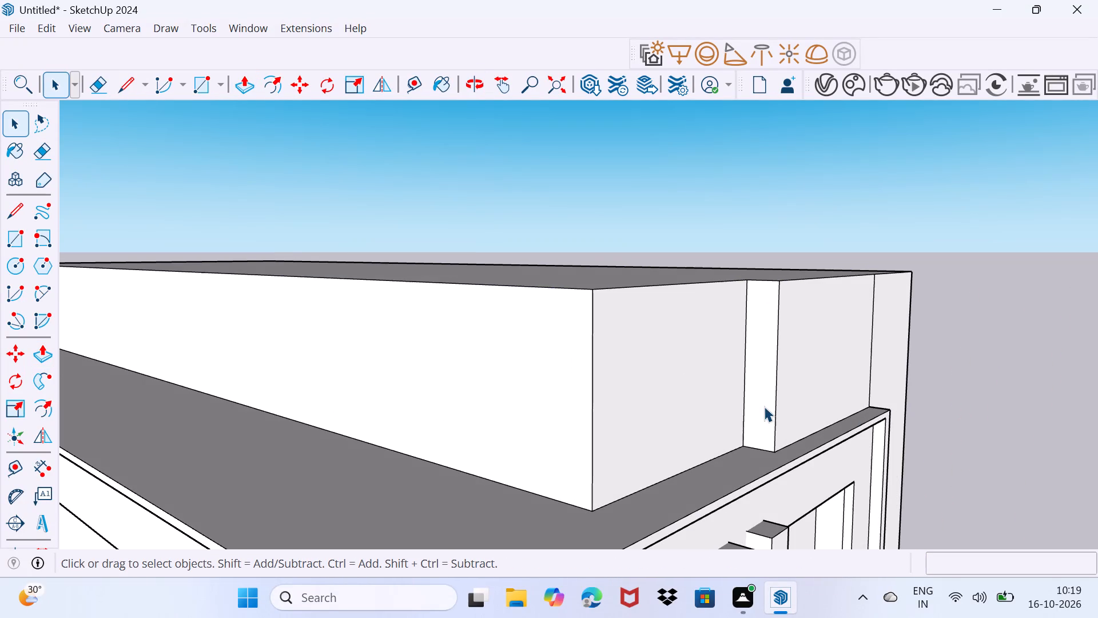
pyautogui.press('p')
pyautogui.click(764, 405)
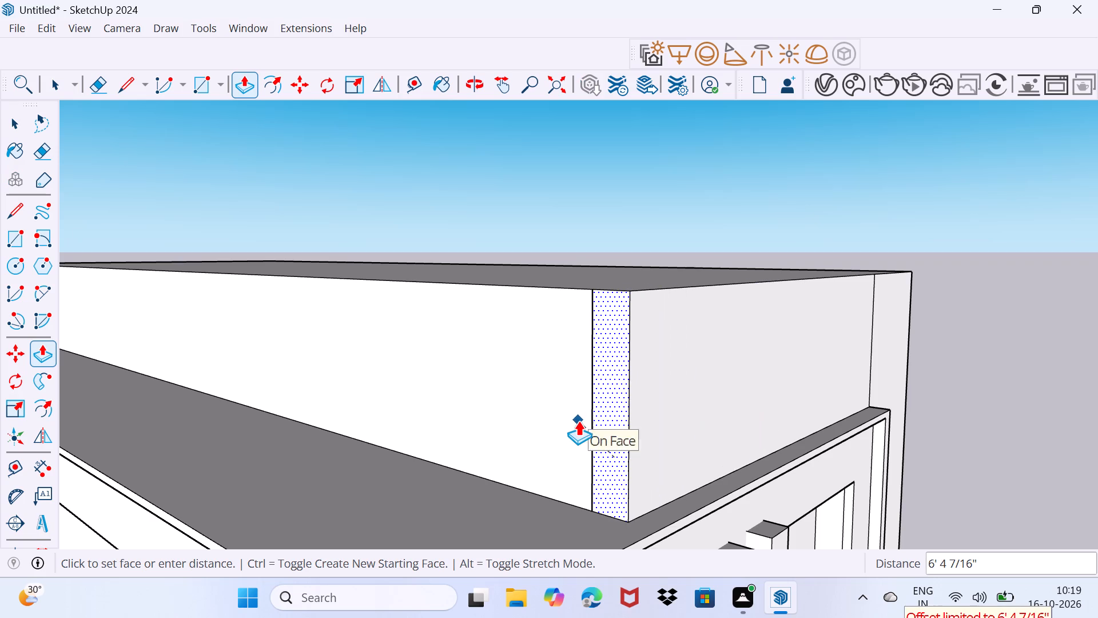
pyautogui.click(578, 421)
pyautogui.press('space')
pyautogui.moveTo(584, 432); pyautogui.dragTo(583, 403)
pyautogui.scroll(4, 569, 389)
pyautogui.moveTo(576, 391); pyautogui.dragTo(603, 398, button='middle')
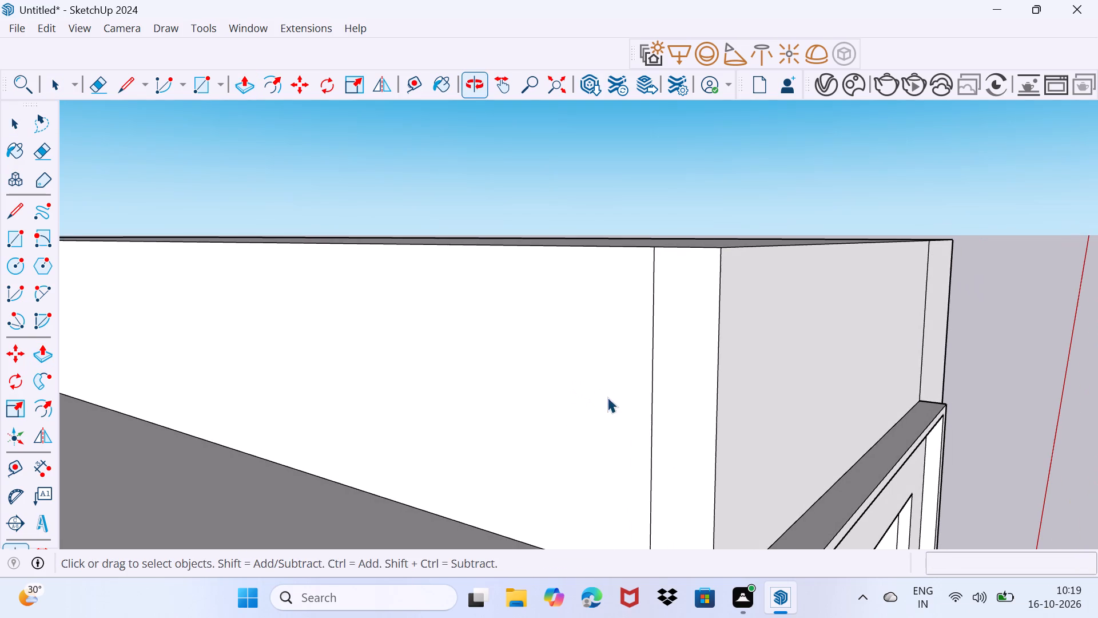
# Erase the two remaining vertical seam lines, one on the roof block's long face and one on its end face.
pyautogui.press('e')
pyautogui.moveTo(645, 389); pyautogui.dragTo(654, 391)
pyautogui.scroll(-9, 647, 392)
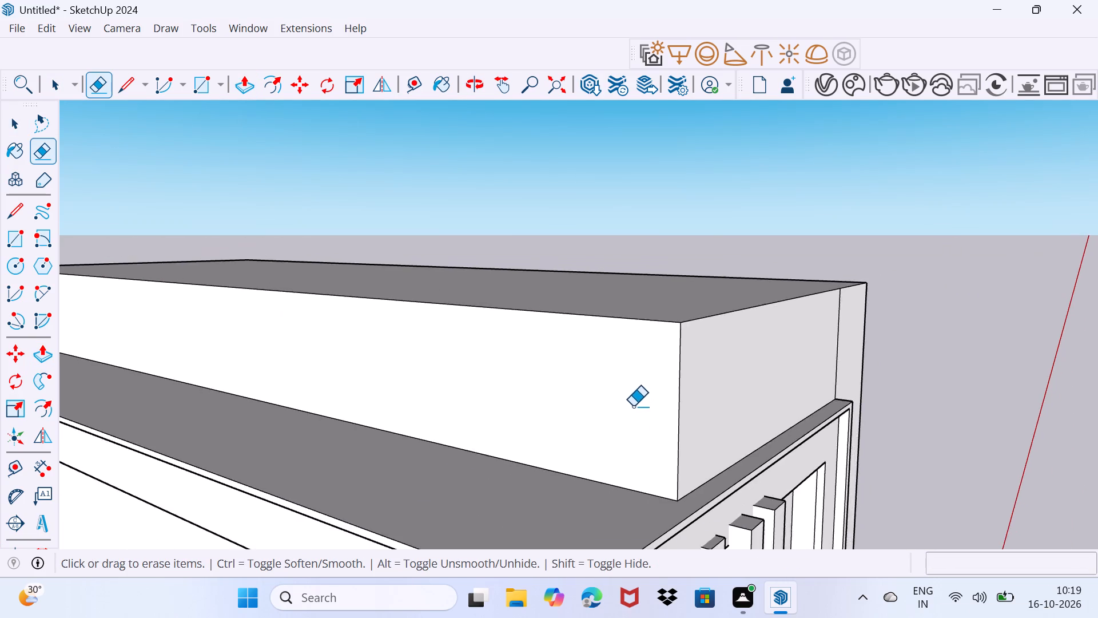
pyautogui.moveTo(745, 382); pyautogui.dragTo(457, 359, button='middle')
pyautogui.moveTo(925, 417); pyautogui.dragTo(917, 416)
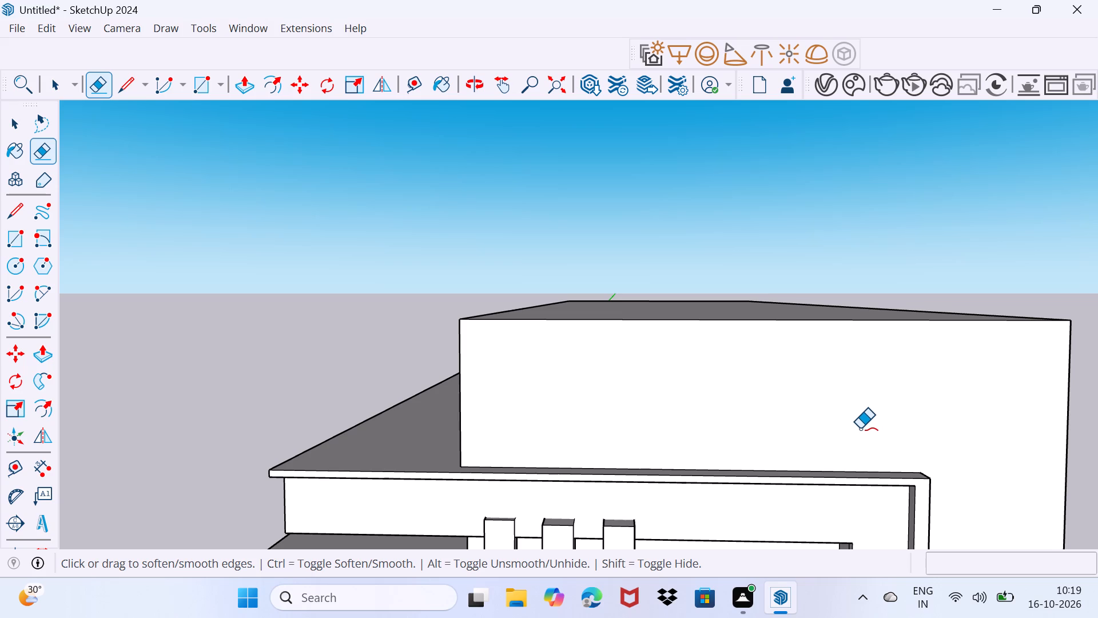
# Pull the roof block's top face up 1' as a new band, keeping the original top outline as an edge.
pyautogui.moveTo(862, 424); pyautogui.dragTo(787, 455, button='middle')
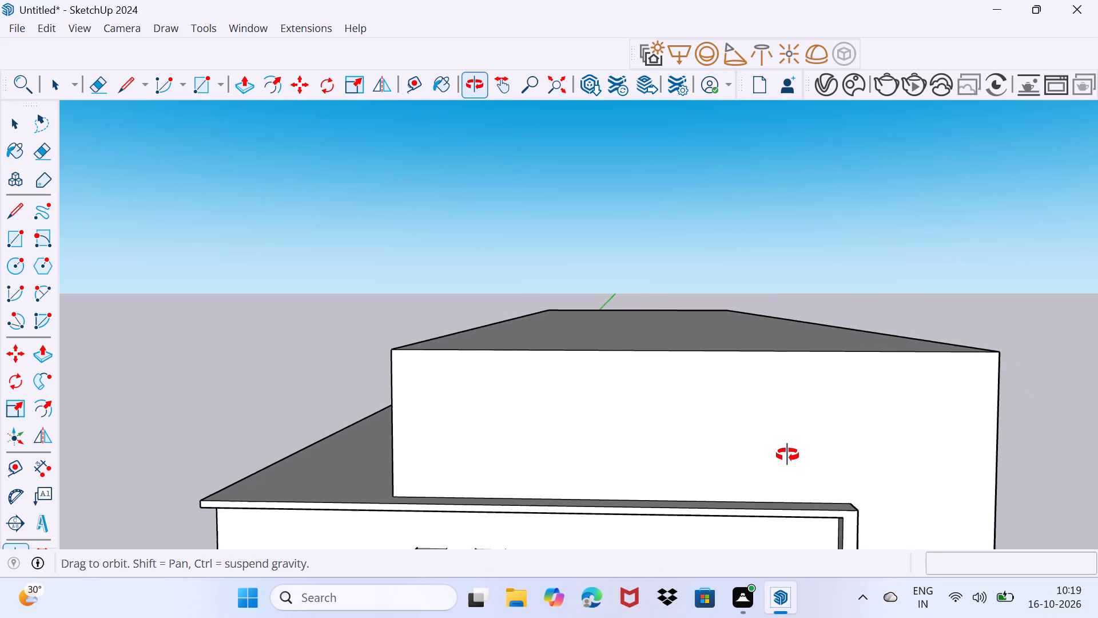
pyautogui.moveTo(787, 455); pyautogui.dragTo(777, 455, button='middle')
pyautogui.moveTo(799, 471); pyautogui.dragTo(829, 485, button='middle')
pyautogui.press('space')
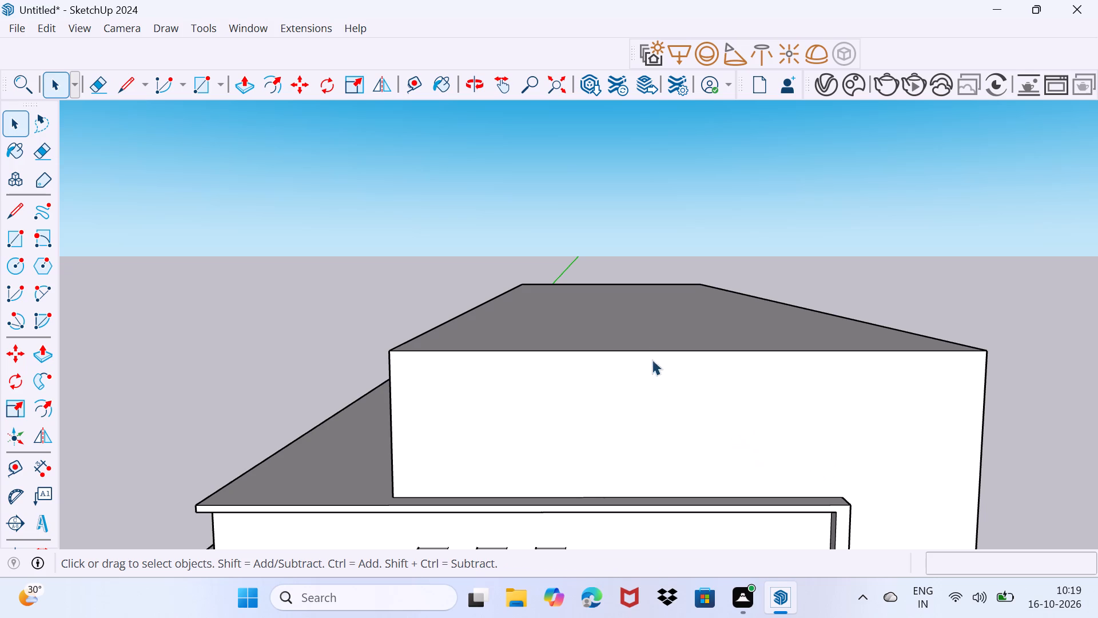
pyautogui.click(647, 334)
pyautogui.press('p')
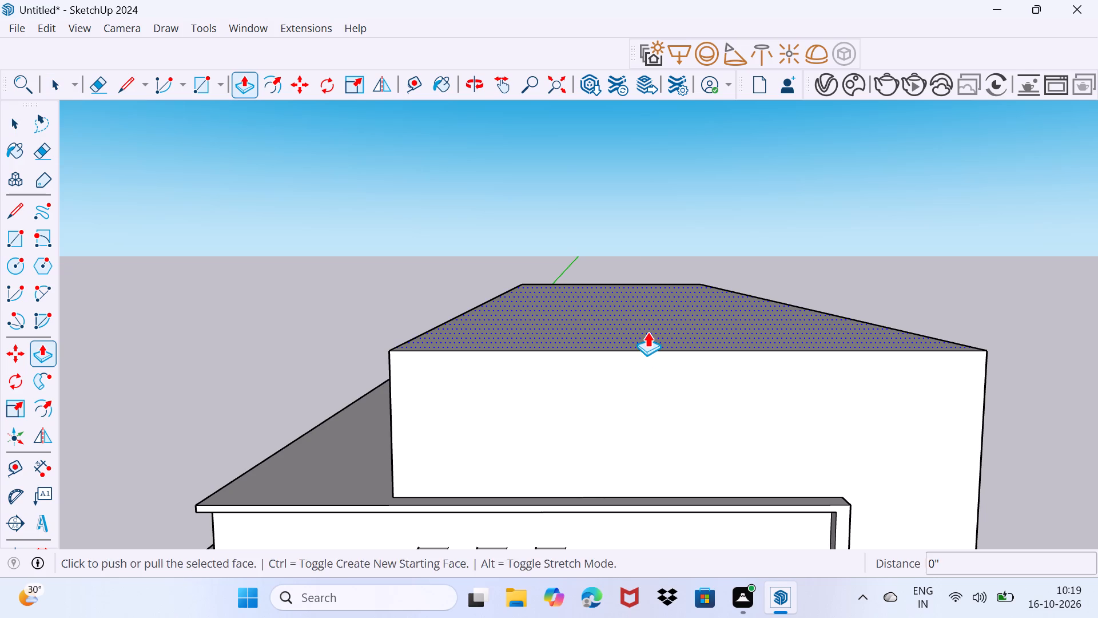
pyautogui.click(647, 332)
pyautogui.moveTo(652, 330); pyautogui.dragTo(658, 299)
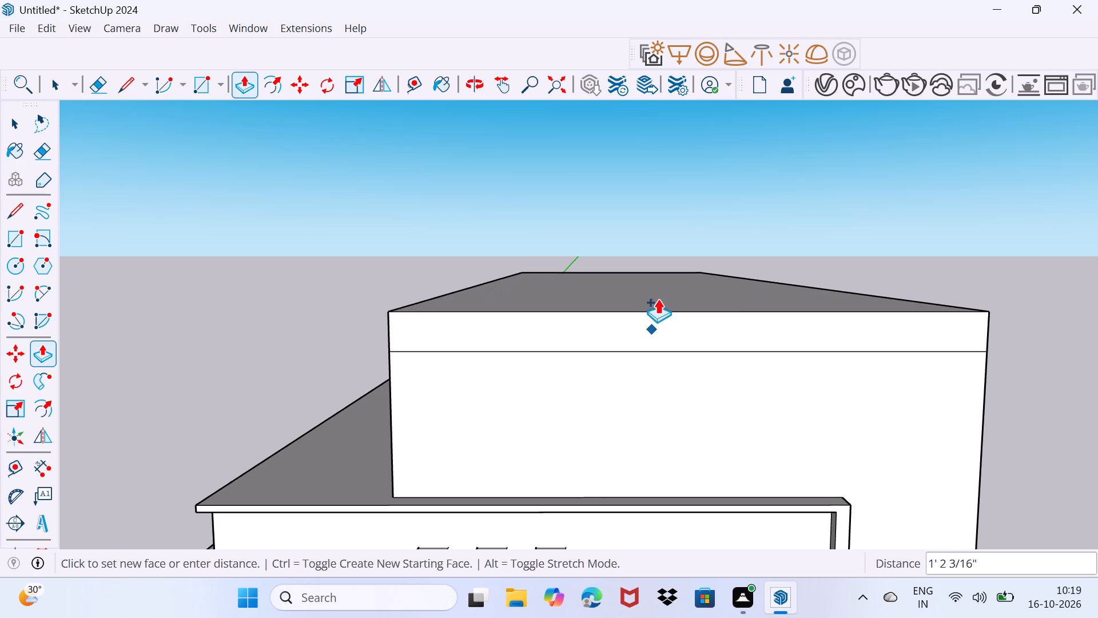
pyautogui.moveTo(658, 299); pyautogui.dragTo(658, 302)
pyautogui.press('1')
pyautogui.press("'")
pyautogui.press('Return')
pyautogui.press('space')
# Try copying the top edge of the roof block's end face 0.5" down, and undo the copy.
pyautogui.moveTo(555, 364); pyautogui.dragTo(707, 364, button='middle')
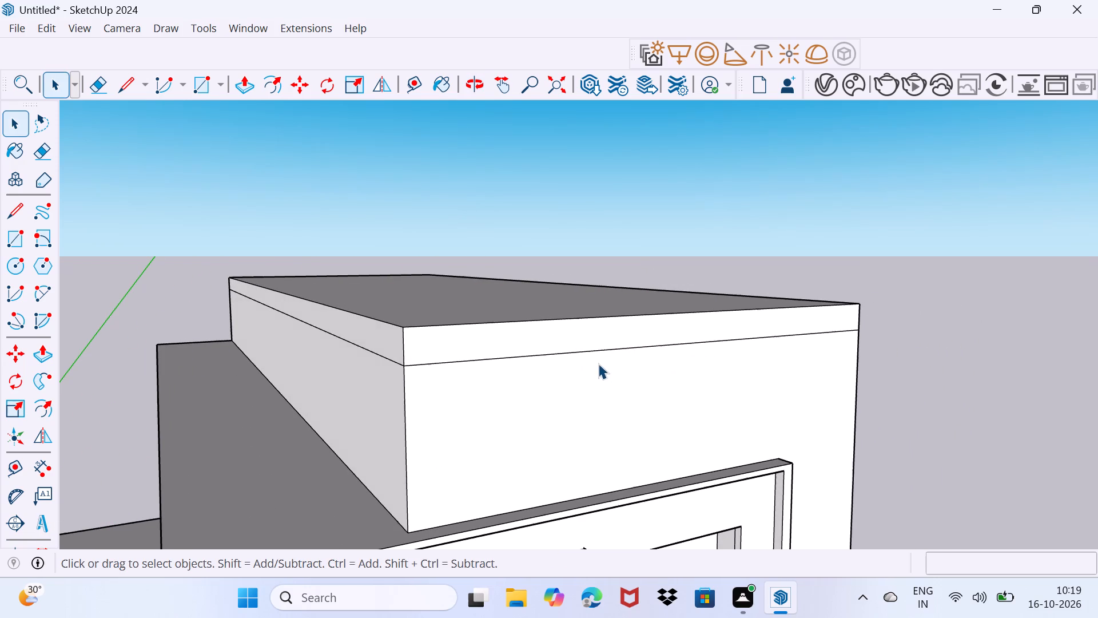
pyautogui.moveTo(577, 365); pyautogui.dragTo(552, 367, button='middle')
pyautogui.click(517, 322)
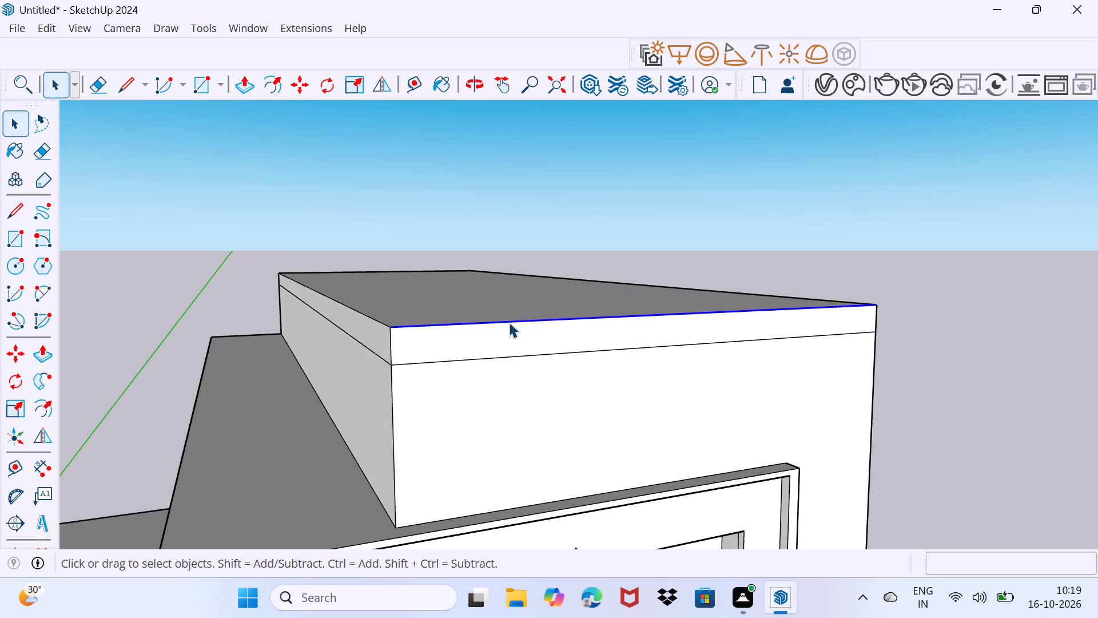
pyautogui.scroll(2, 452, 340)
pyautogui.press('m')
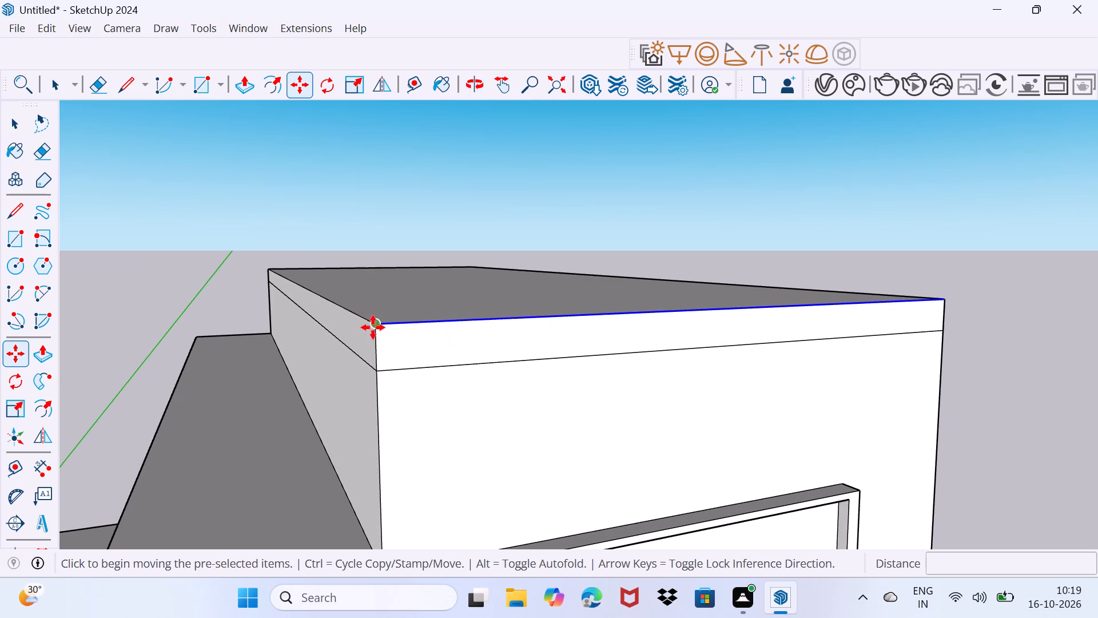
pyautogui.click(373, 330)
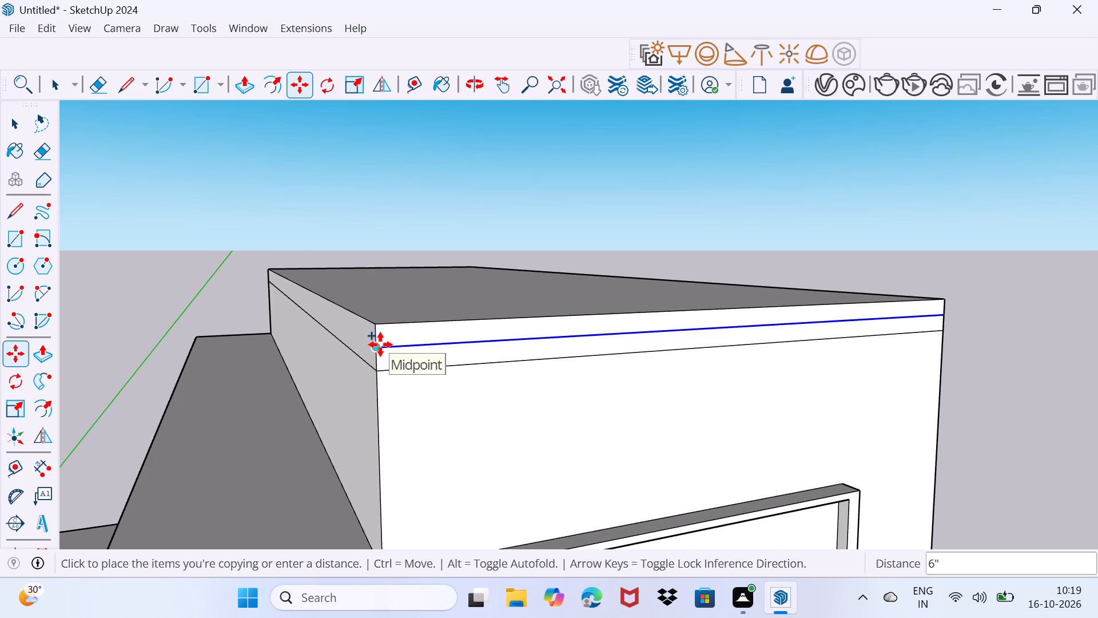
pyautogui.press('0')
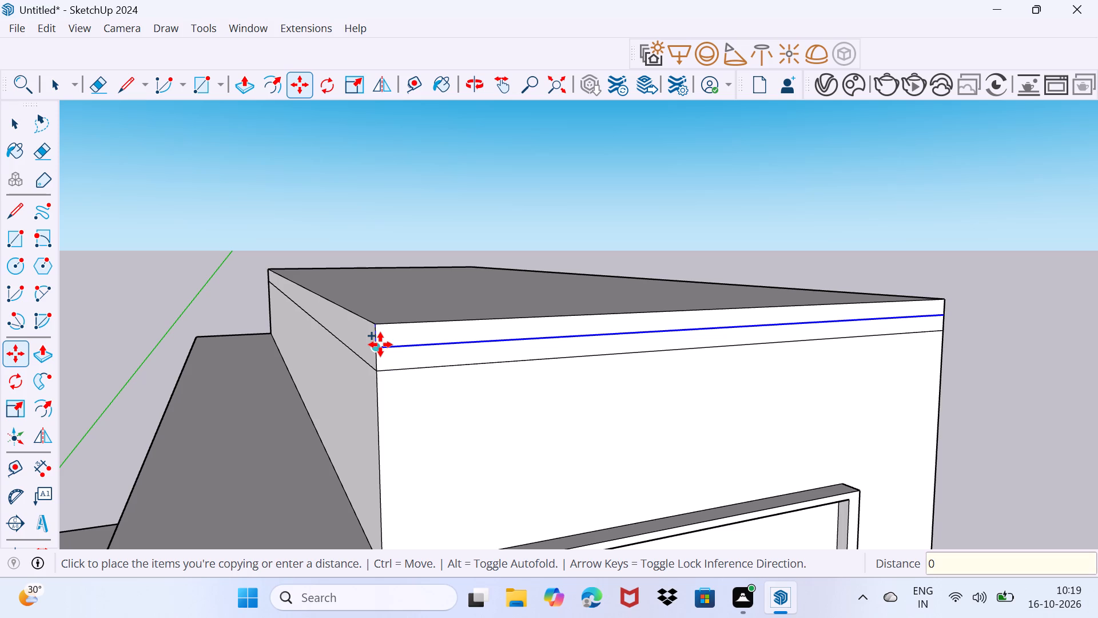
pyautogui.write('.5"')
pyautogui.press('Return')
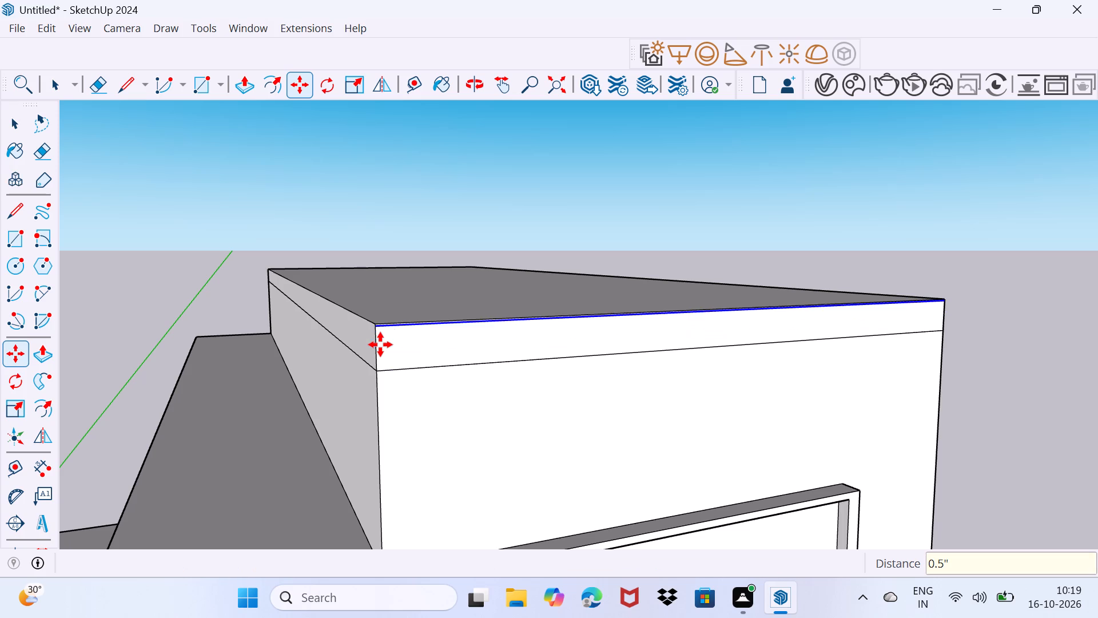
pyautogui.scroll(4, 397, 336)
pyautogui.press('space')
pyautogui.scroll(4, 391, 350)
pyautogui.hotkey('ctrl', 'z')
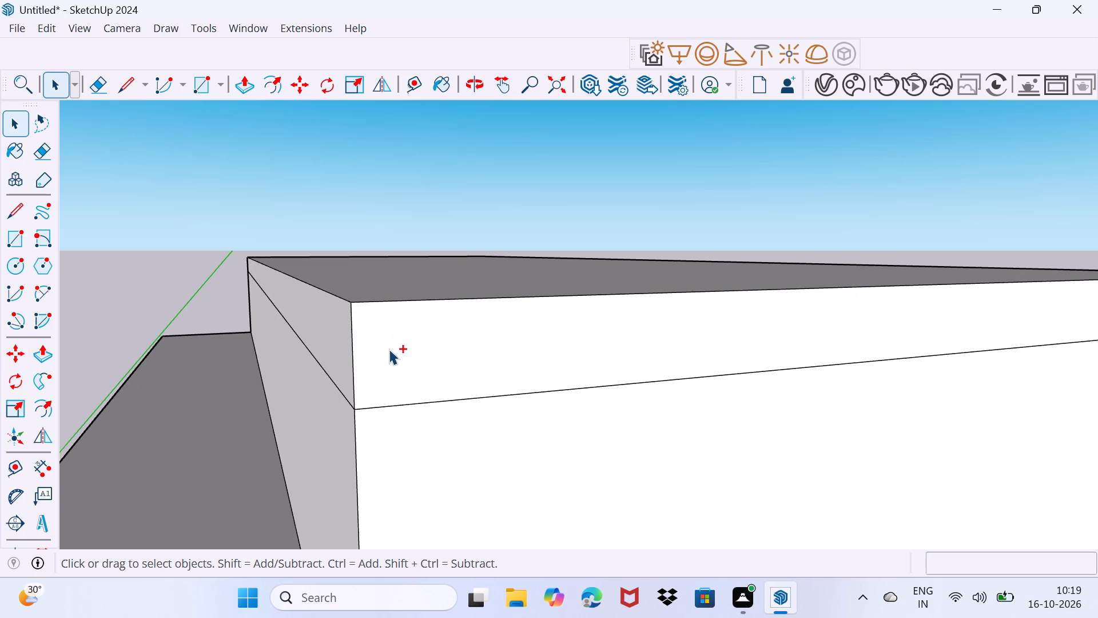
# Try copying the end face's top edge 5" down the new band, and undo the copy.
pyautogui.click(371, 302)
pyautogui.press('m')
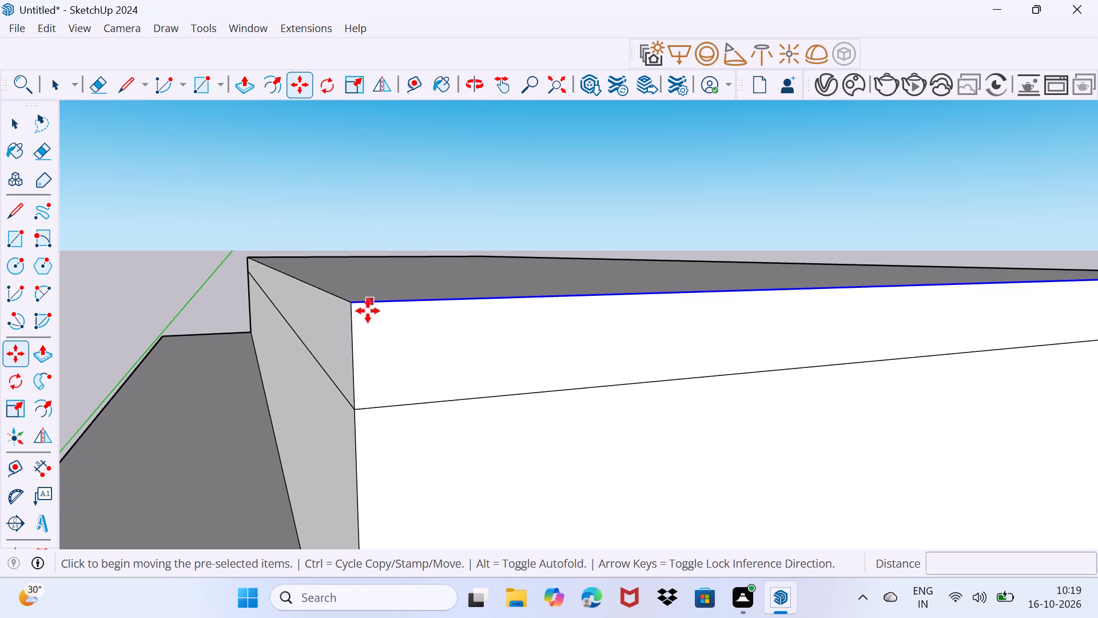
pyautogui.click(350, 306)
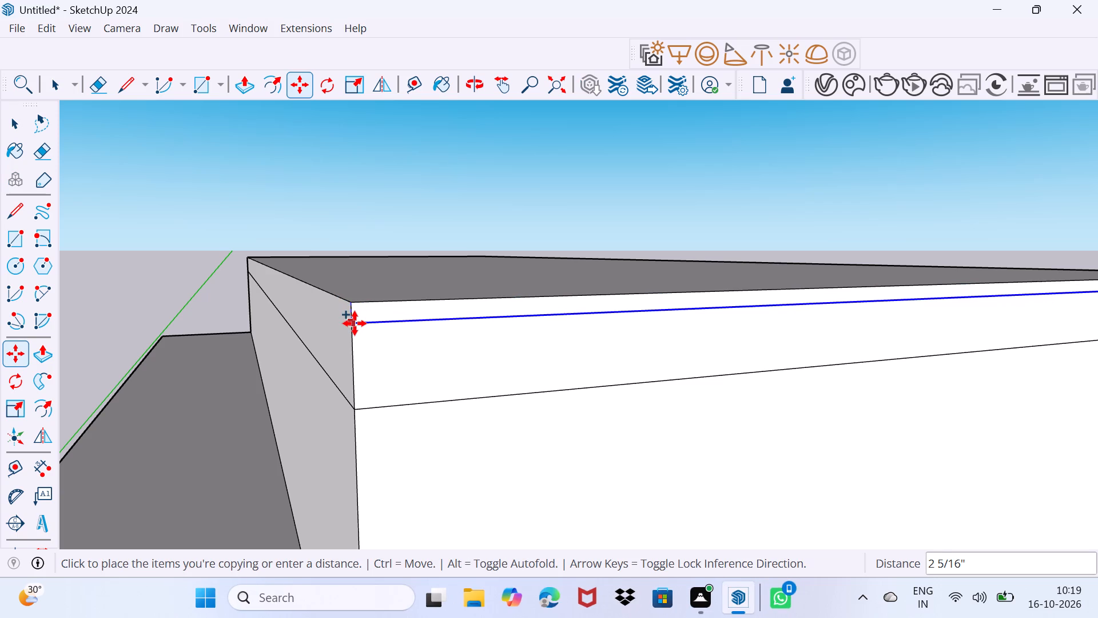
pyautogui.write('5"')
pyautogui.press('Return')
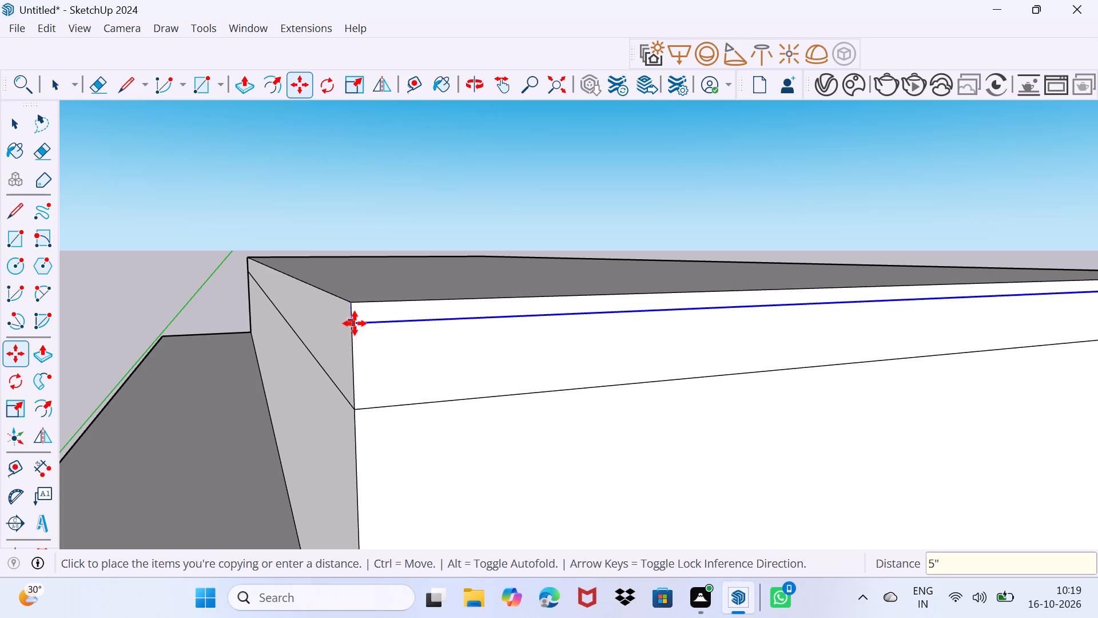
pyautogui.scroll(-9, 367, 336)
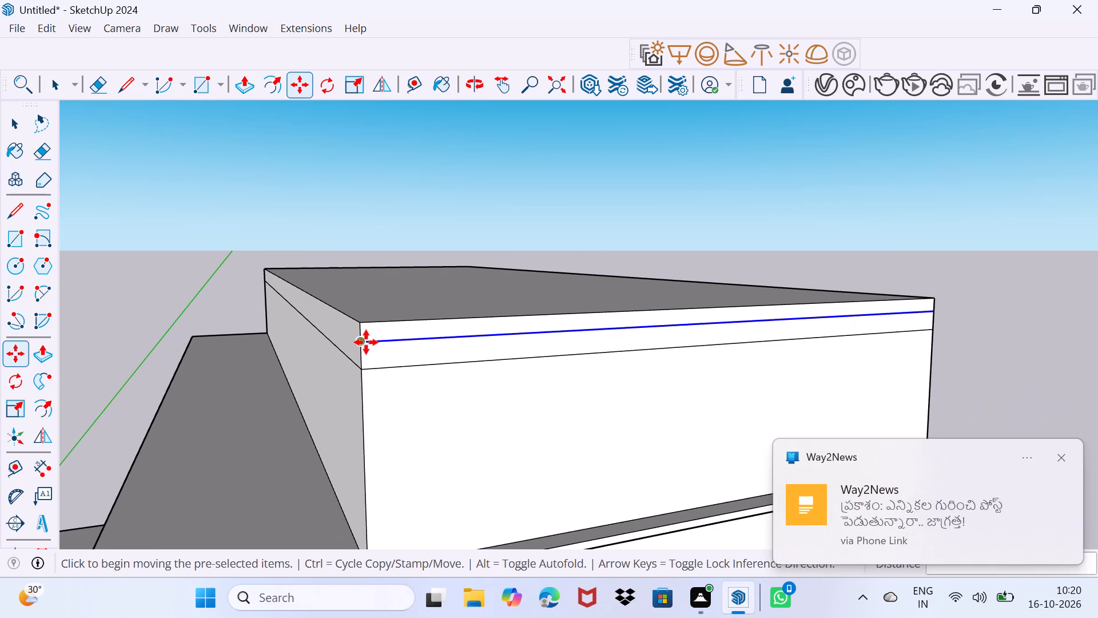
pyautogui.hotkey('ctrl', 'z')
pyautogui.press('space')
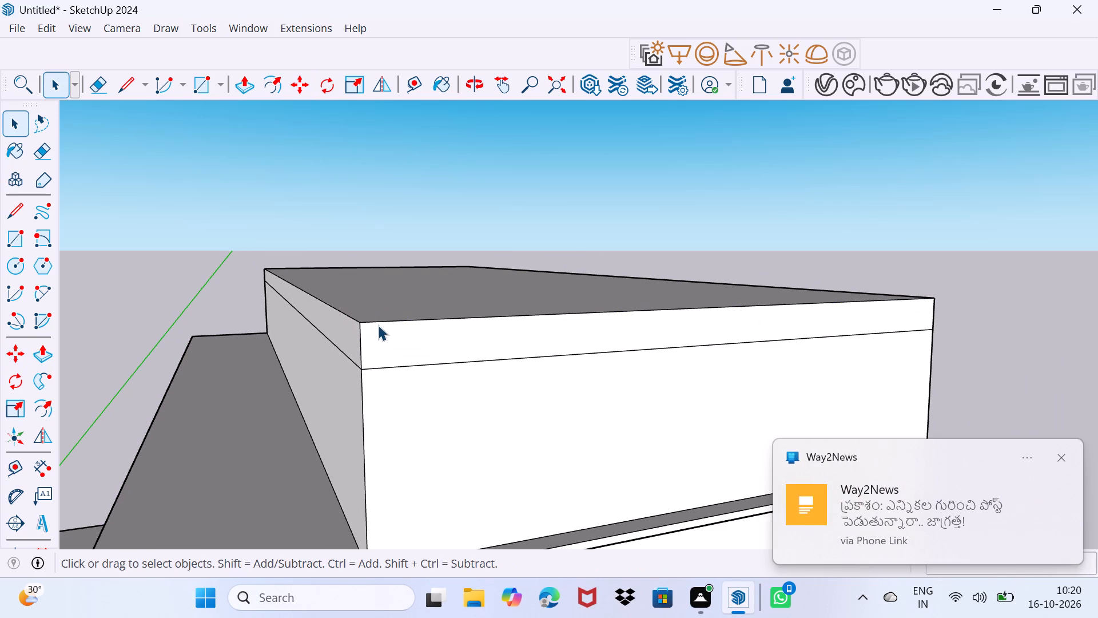
# Copy the top edge of the roof block's end face 1" down to mark a thin strip.
pyautogui.click(380, 321)
pyautogui.scroll(3, 390, 339)
pyautogui.press('m')
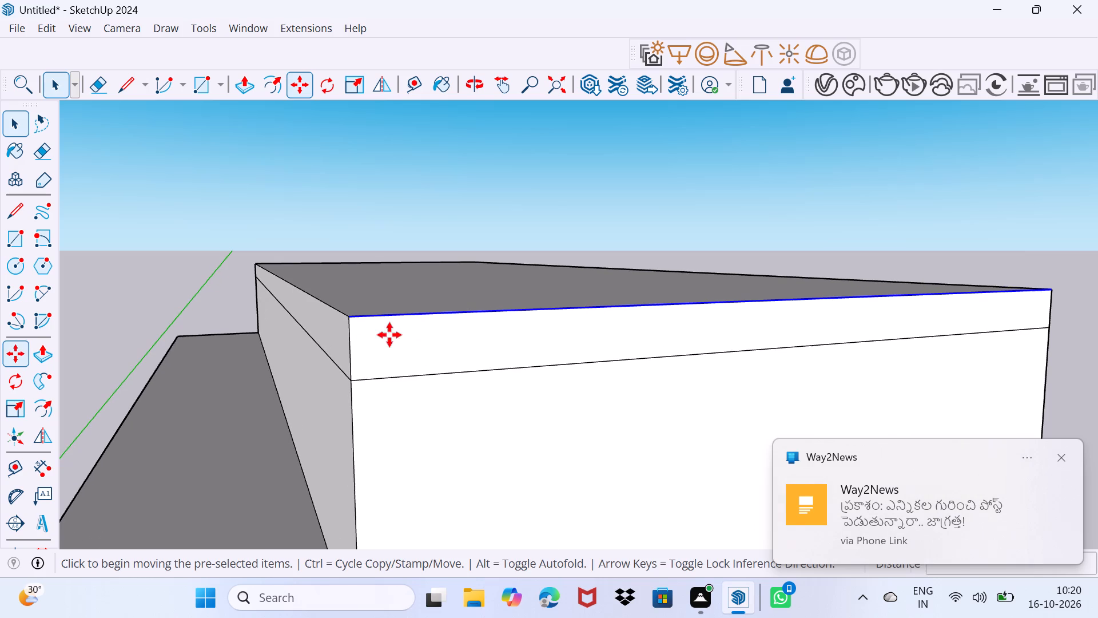
pyautogui.click(349, 320)
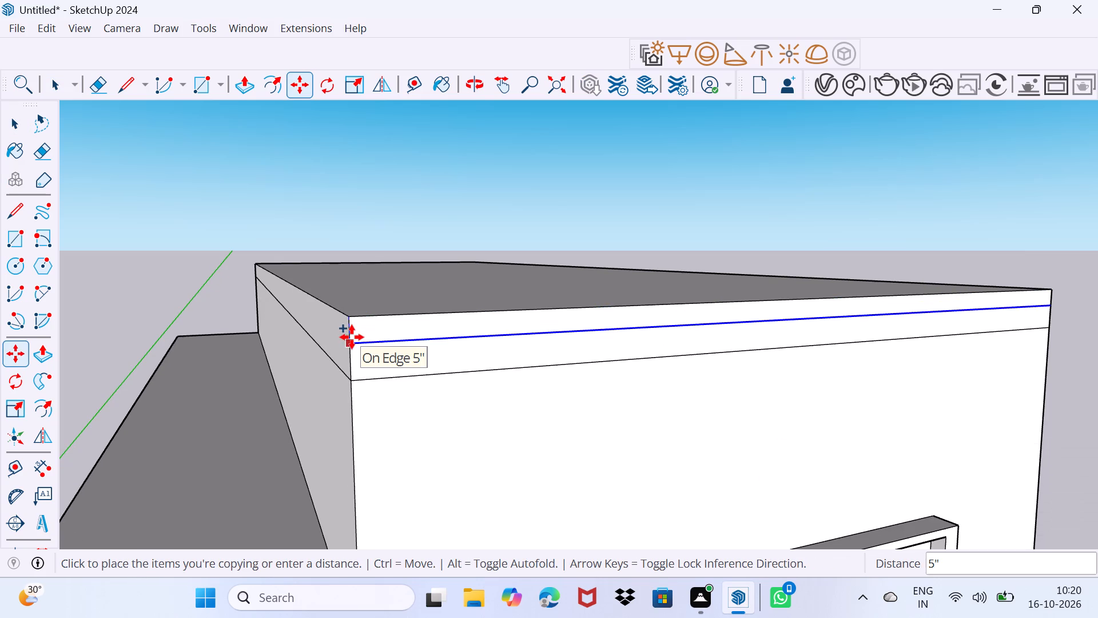
pyautogui.press('1')
pyautogui.hotkey('shift', '"')
pyautogui.press('Return')
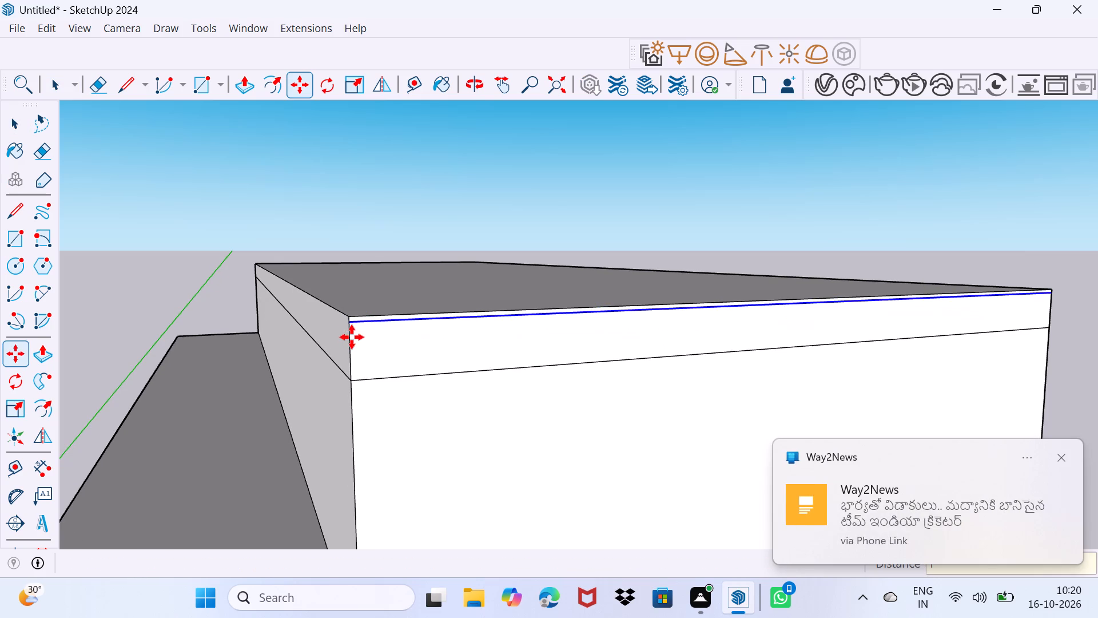
pyautogui.press('space')
# Pull the thin strip along the top of the end face outward 2" as a projecting lip.
pyautogui.scroll(4, 383, 348)
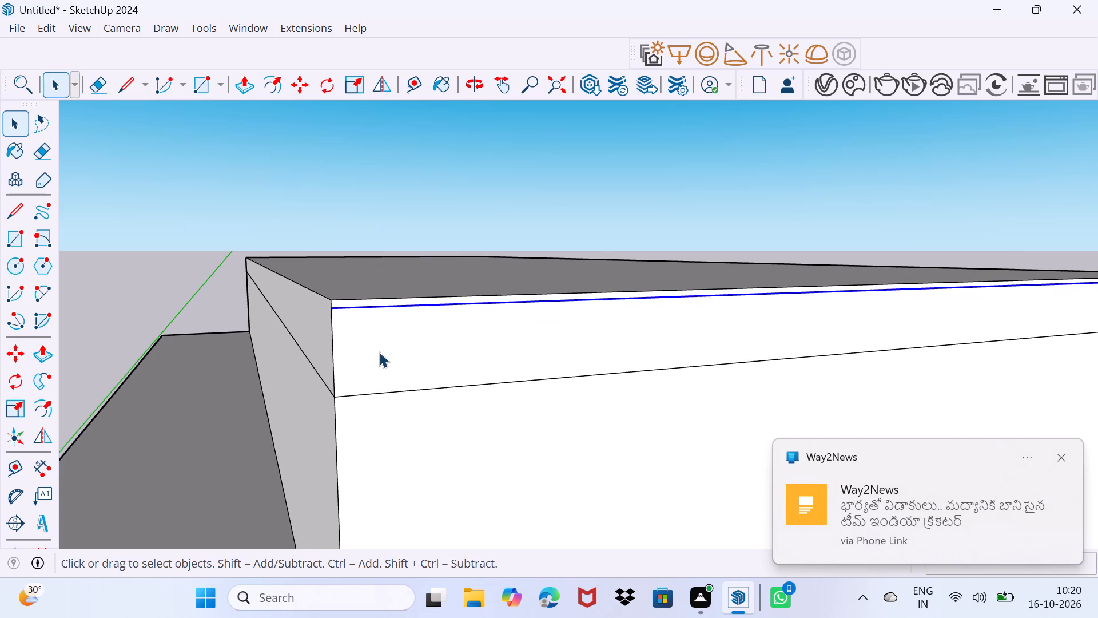
pyautogui.moveTo(381, 352); pyautogui.dragTo(398, 332)
pyautogui.scroll(2, 396, 332)
pyautogui.moveTo(393, 329); pyautogui.dragTo(400, 371, button='middle')
pyautogui.click(368, 294)
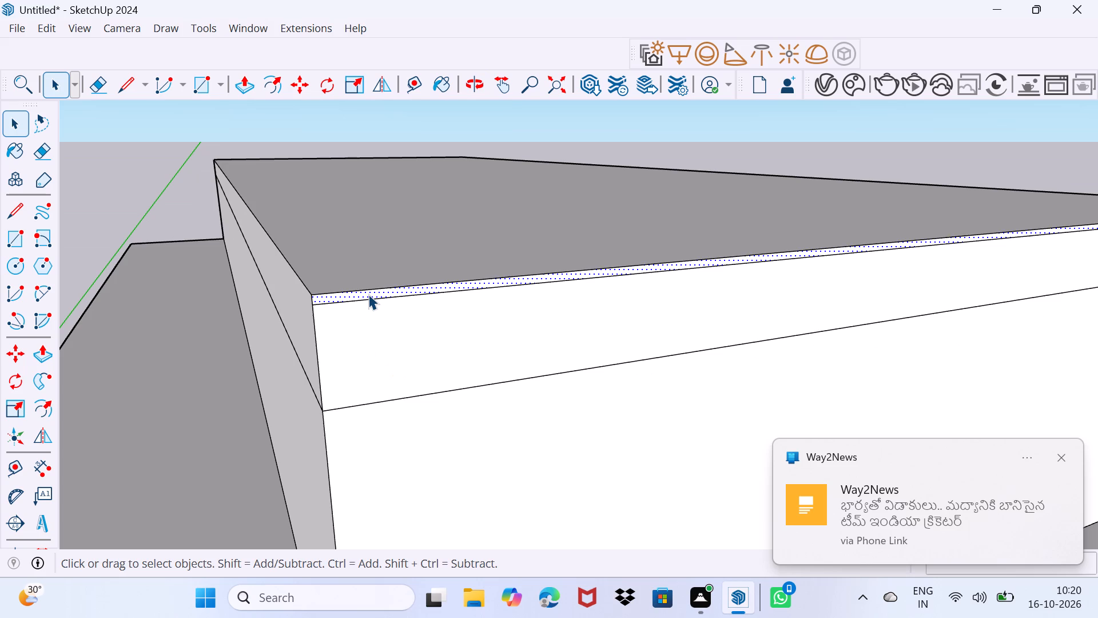
pyautogui.click(368, 294)
pyautogui.press('p')
pyautogui.click(368, 294)
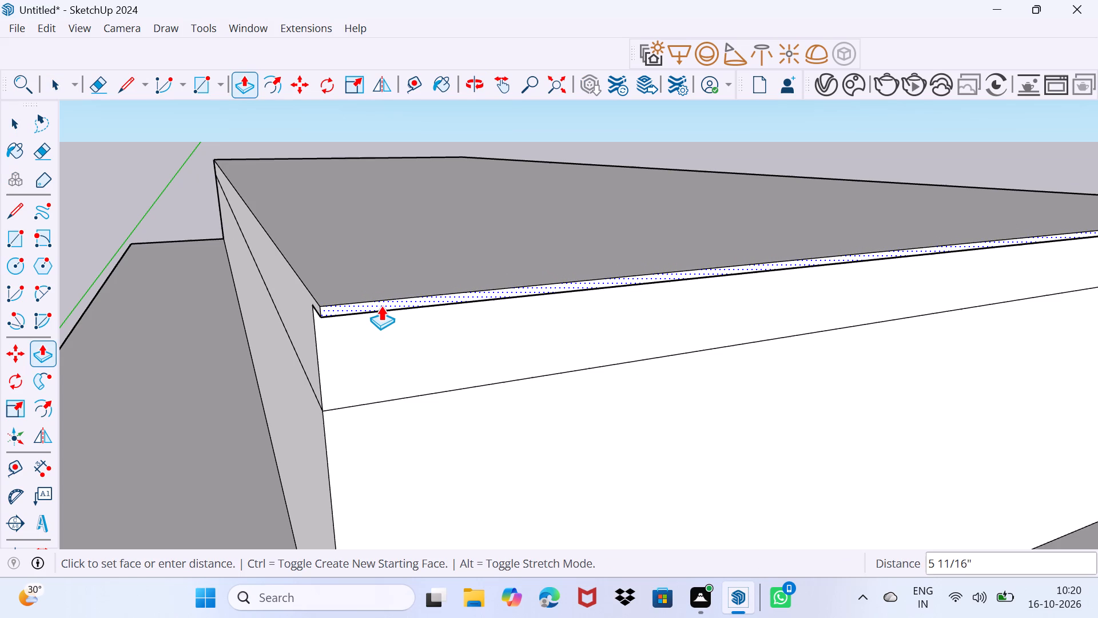
pyautogui.press('2')
pyautogui.hotkey('shift', '"')
pyautogui.press('Return')
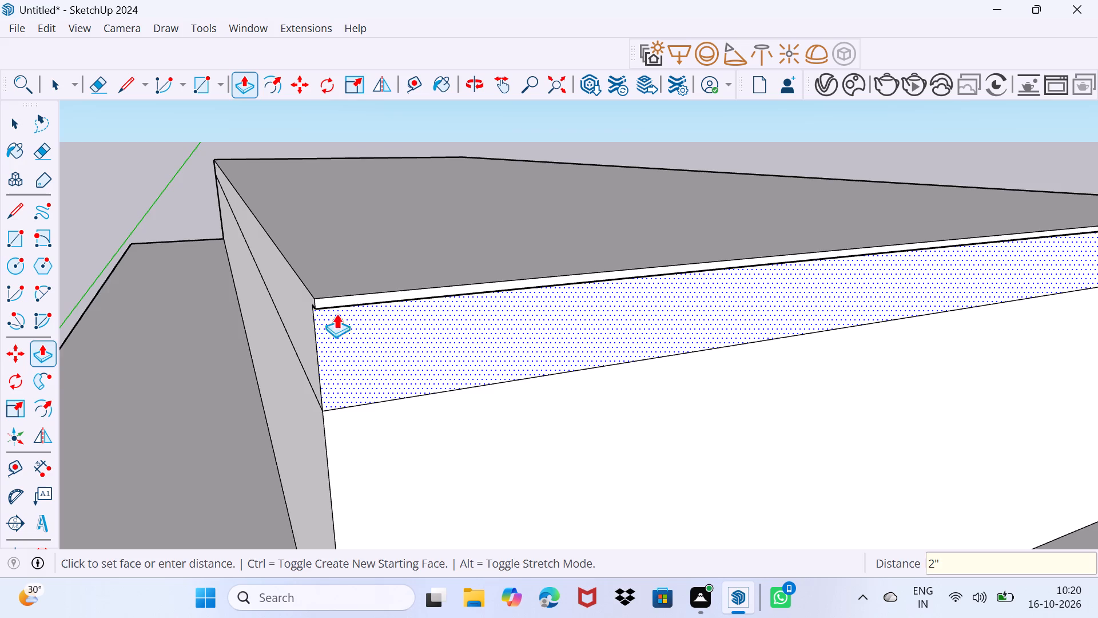
pyautogui.moveTo(335, 314); pyautogui.dragTo(528, 307, button='middle')
pyautogui.press('space')
# Draw a line about 50' long across the adjacent long face, from the lip's underside corner to the far end, parallel to the top edge.
pyautogui.moveTo(291, 359); pyautogui.dragTo(379, 346, button='middle')
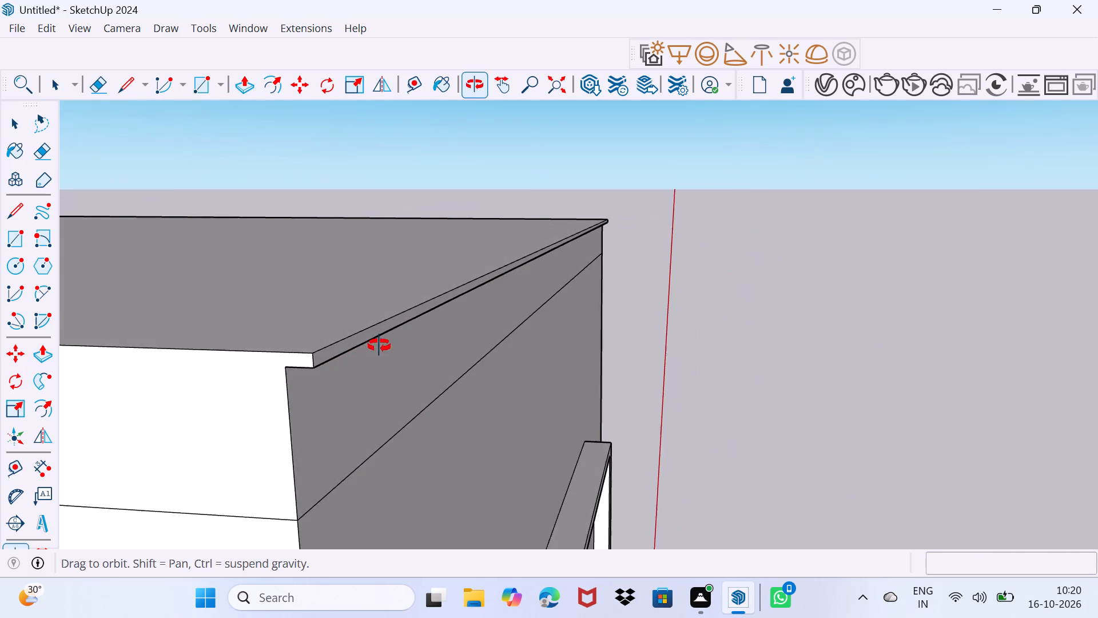
pyautogui.moveTo(379, 346); pyautogui.dragTo(380, 345, button='middle')
pyautogui.moveTo(283, 367); pyautogui.dragTo(339, 365, button='middle')
pyautogui.scroll(-3, 270, 379)
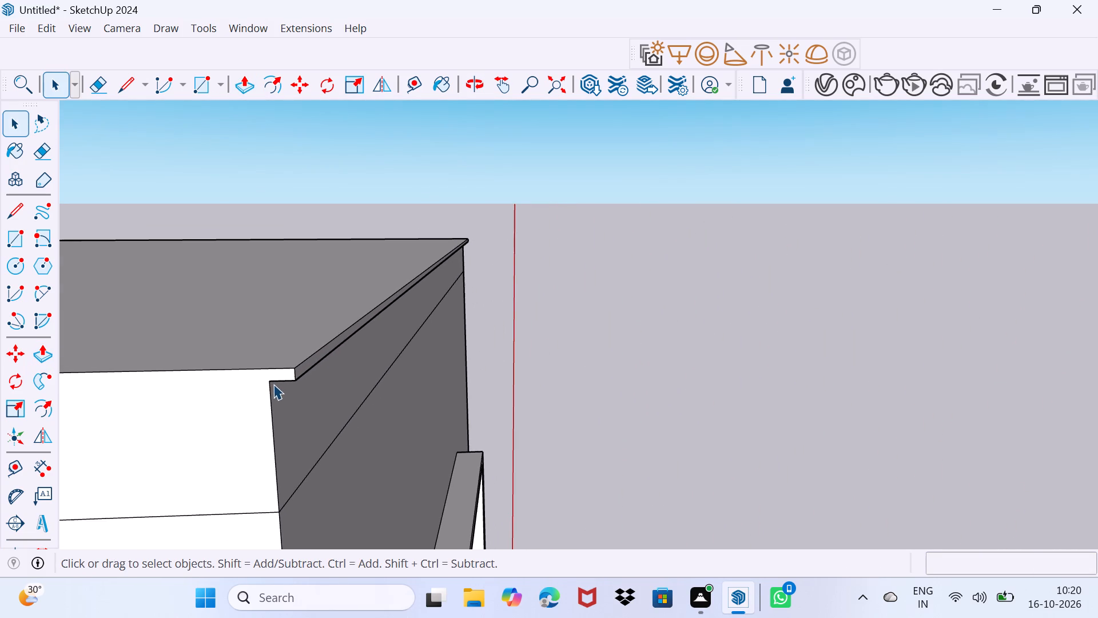
pyautogui.moveTo(273, 384); pyautogui.dragTo(562, 400, button='middle')
pyautogui.scroll(3, 555, 398)
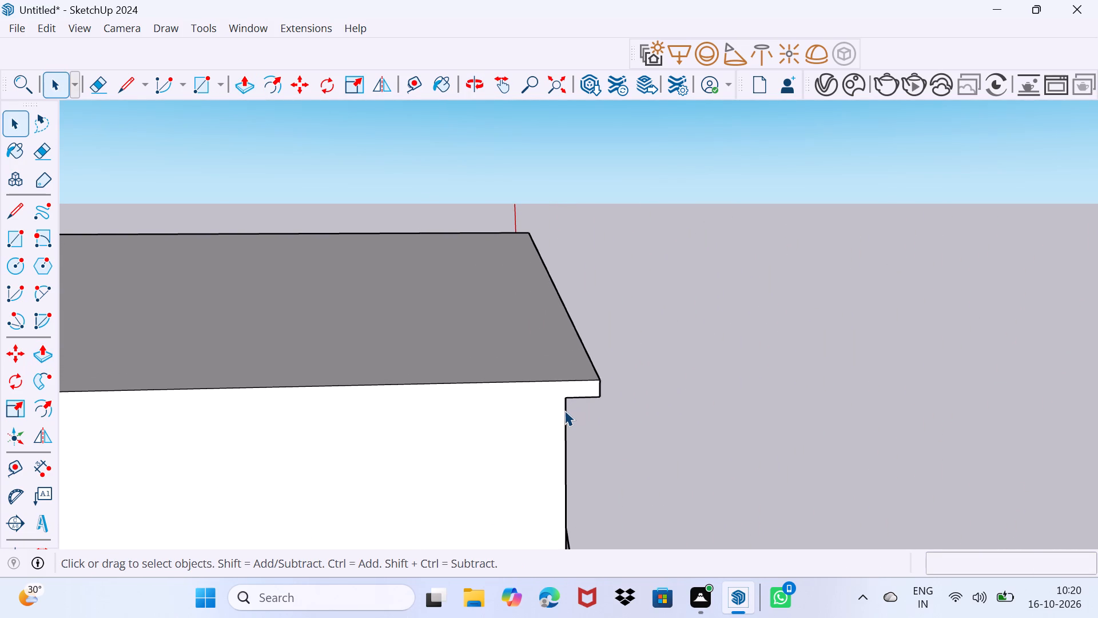
pyautogui.scroll(3, 564, 410)
pyautogui.scroll(-4, 564, 405)
pyautogui.press('l')
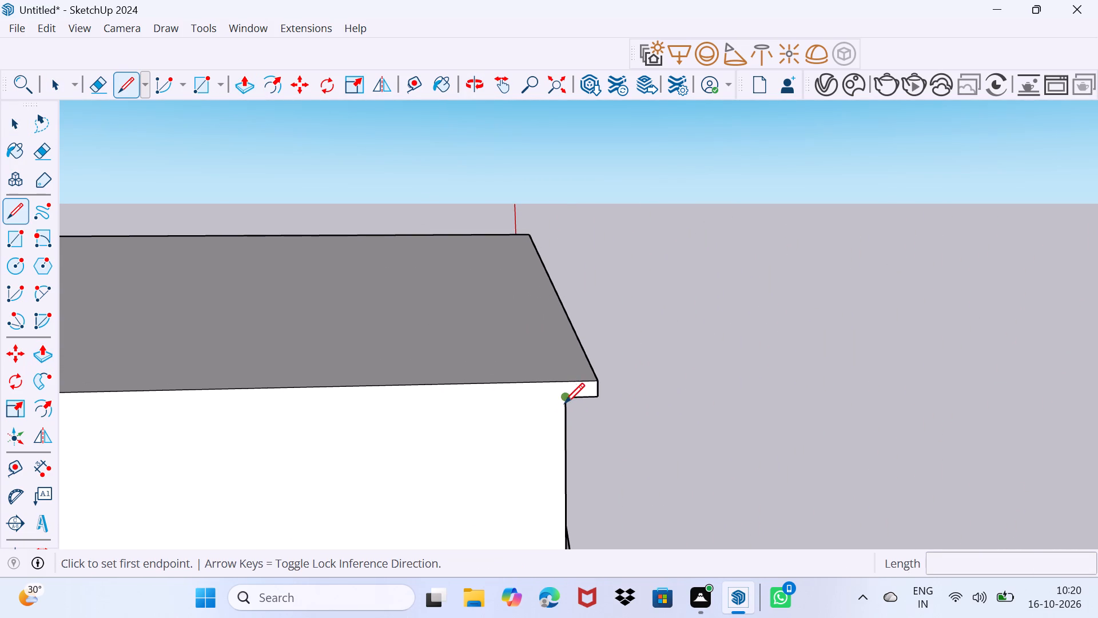
pyautogui.click(564, 403)
pyautogui.scroll(-9, 491, 395)
pyautogui.moveTo(404, 413); pyautogui.dragTo(779, 411, button='middle')
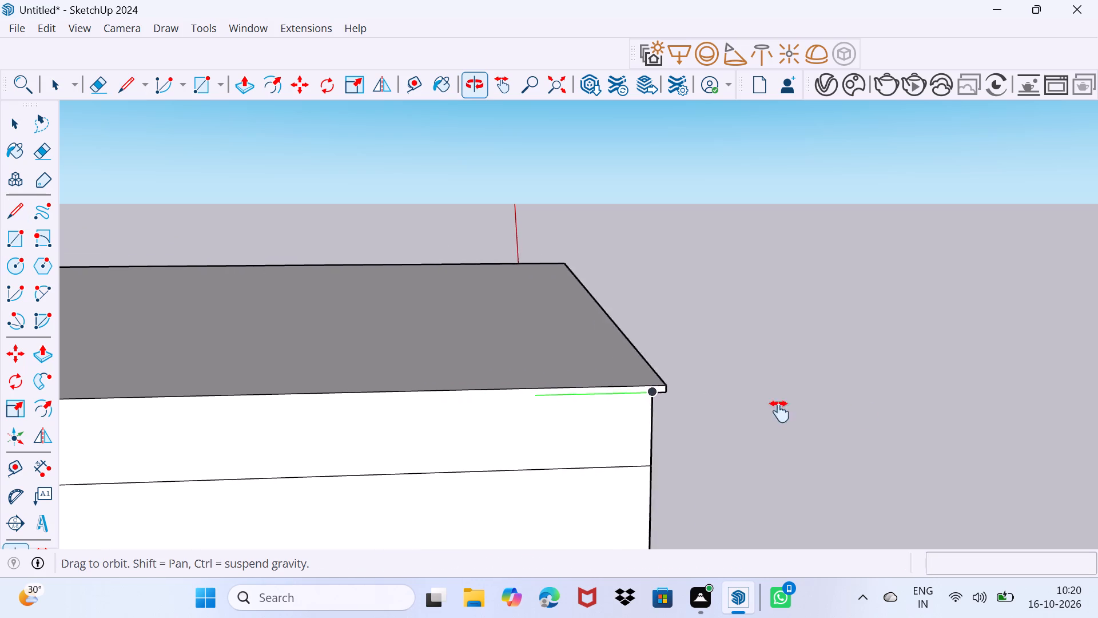
pyautogui.moveTo(779, 411); pyautogui.dragTo(892, 423, button='middle')
pyautogui.scroll(-14, 896, 418)
pyautogui.keyDown('shift'); pyautogui.moveTo(405, 446); pyautogui.dragTo(872, 407, button='middle'); pyautogui.keyUp('shift')
pyautogui.keyDown('shift'); pyautogui.scroll(-8, 872, 407); pyautogui.keyUp('shift')
pyautogui.scroll(16, 459, 425)
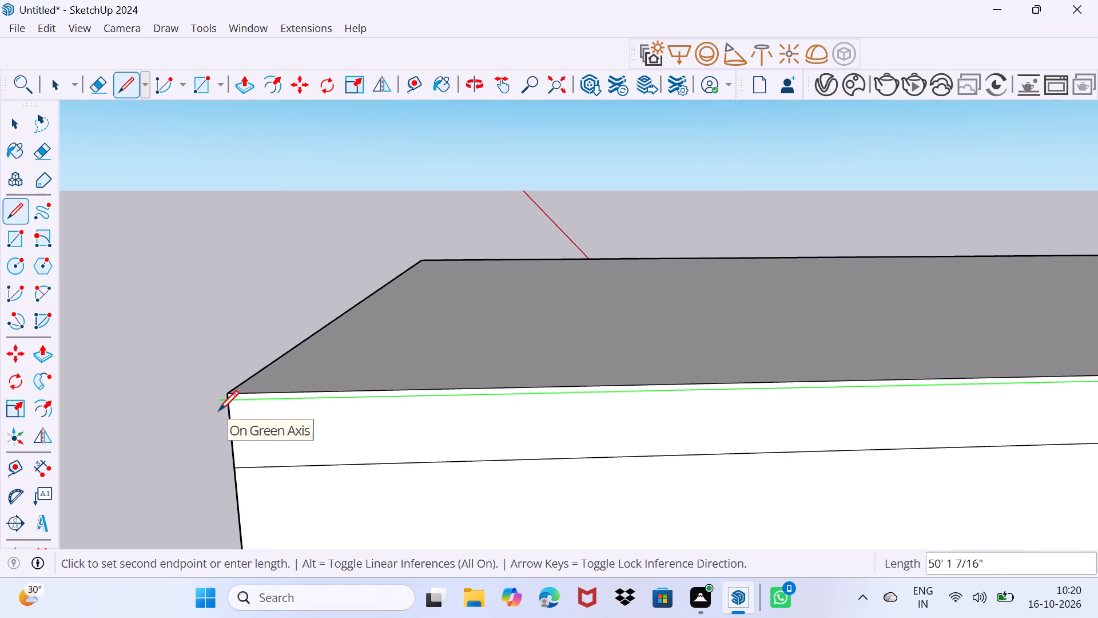
pyautogui.click(223, 409)
pyautogui.scroll(5, 233, 408)
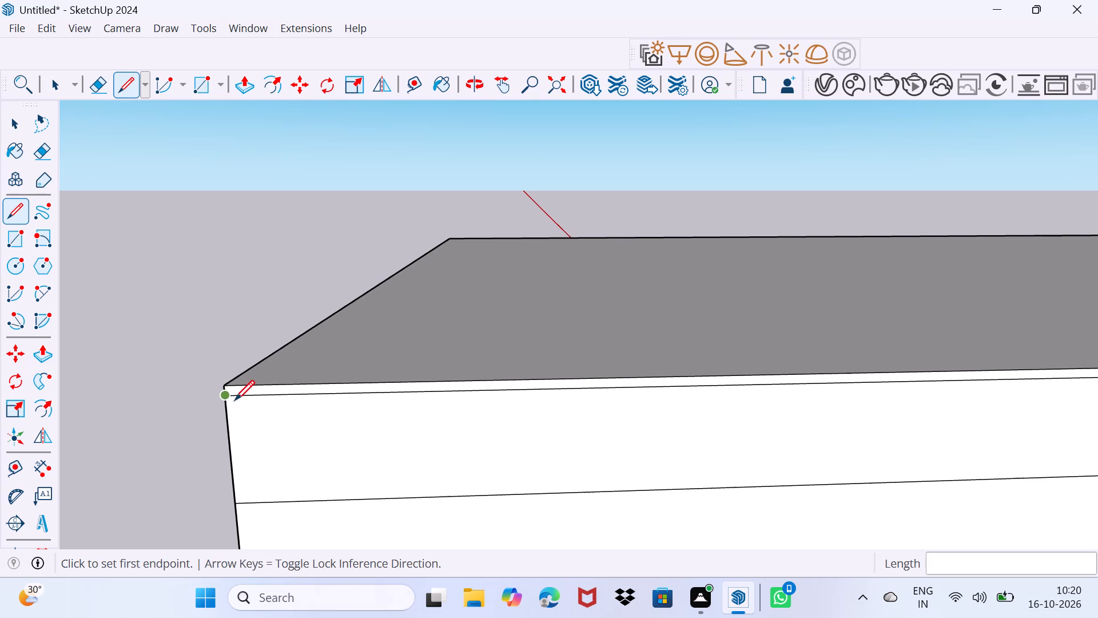
pyautogui.press('space')
# Pull the thin strip along the top of the long face outward 2" as a new lip.
pyautogui.click(249, 391)
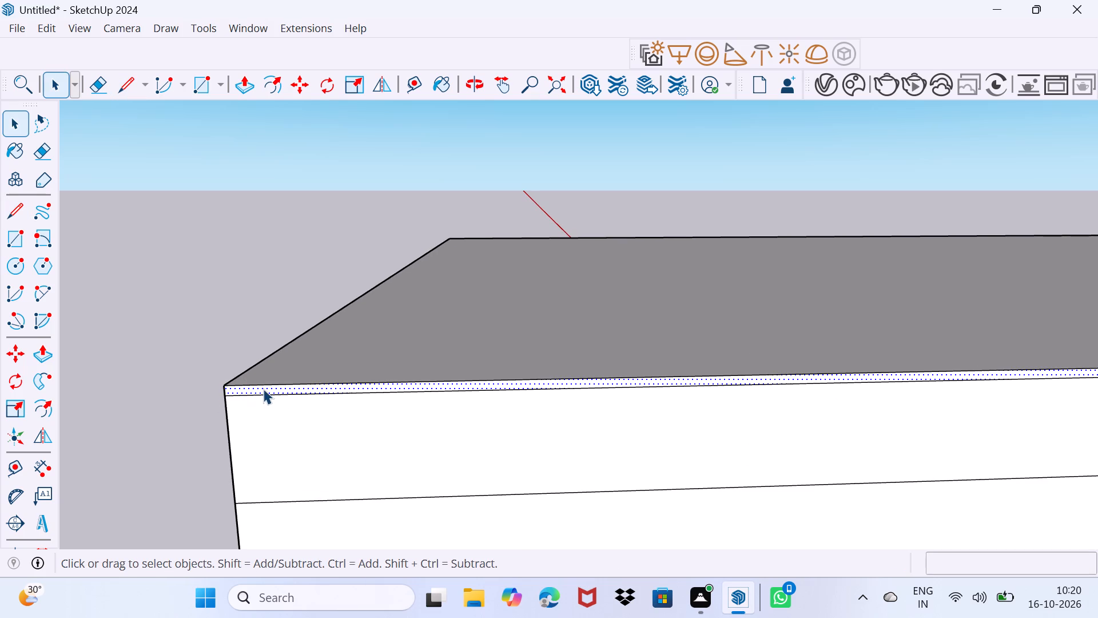
pyautogui.press('p')
pyautogui.click(263, 388)
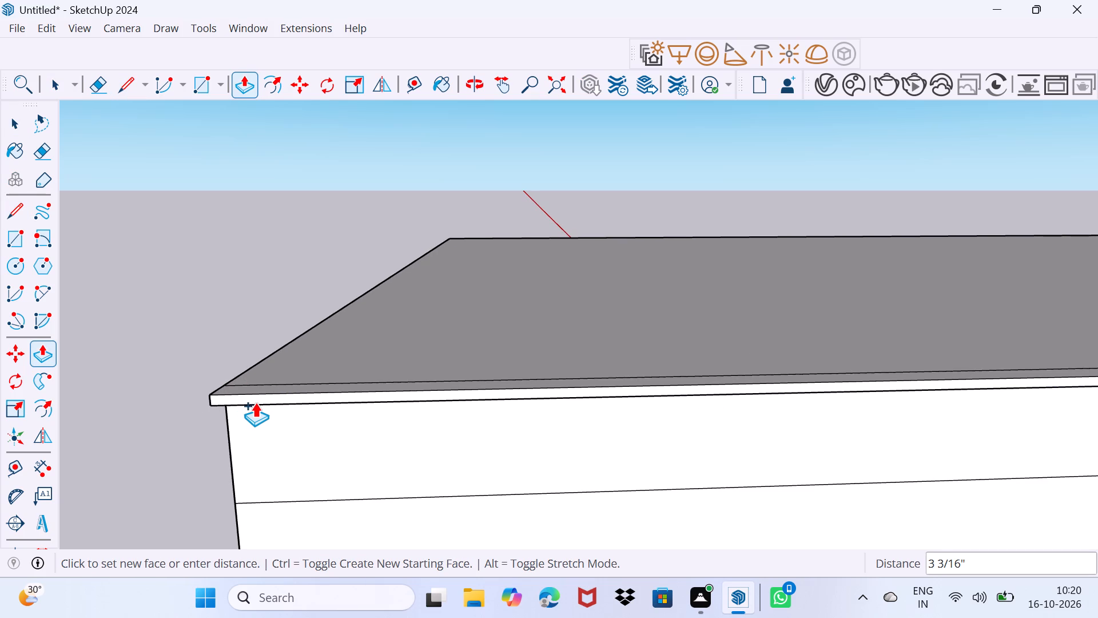
pyautogui.press('2')
pyautogui.hotkey('shift', '"')
pyautogui.press('Return')
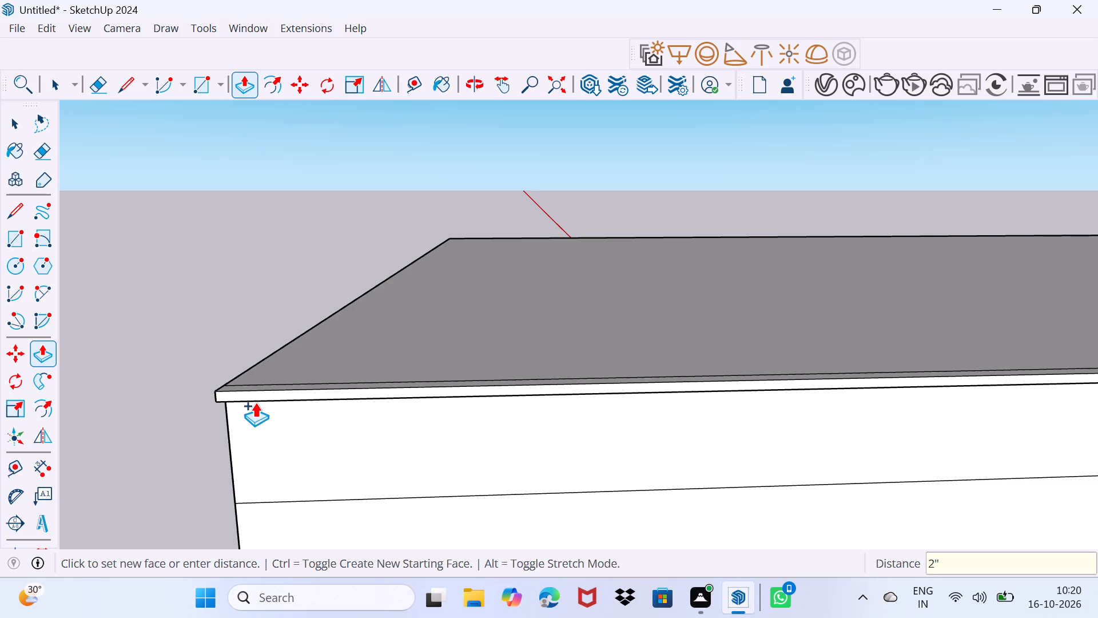
# Pull the band below the thin lip on the roof block's end face above the posts outward 2".
pyautogui.press('space')
pyautogui.moveTo(538, 395); pyautogui.dragTo(386, 331, button='middle')
pyautogui.scroll(-10, 381, 316)
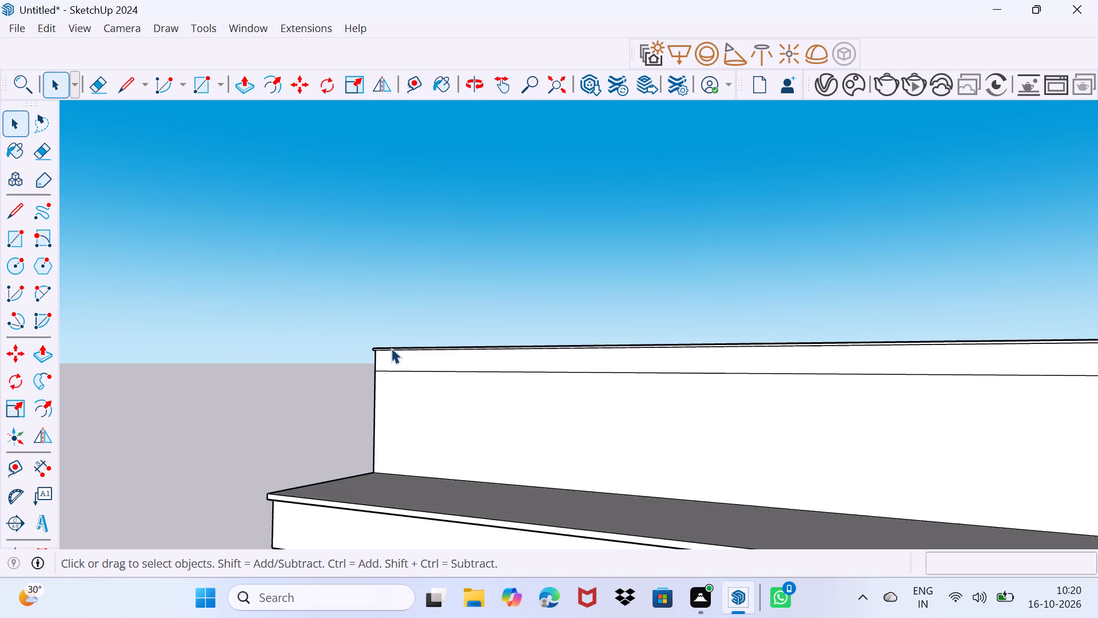
pyautogui.scroll(-8, 391, 348)
pyautogui.moveTo(926, 407); pyautogui.dragTo(525, 416, button='middle')
pyautogui.click(654, 368)
pyautogui.press('p')
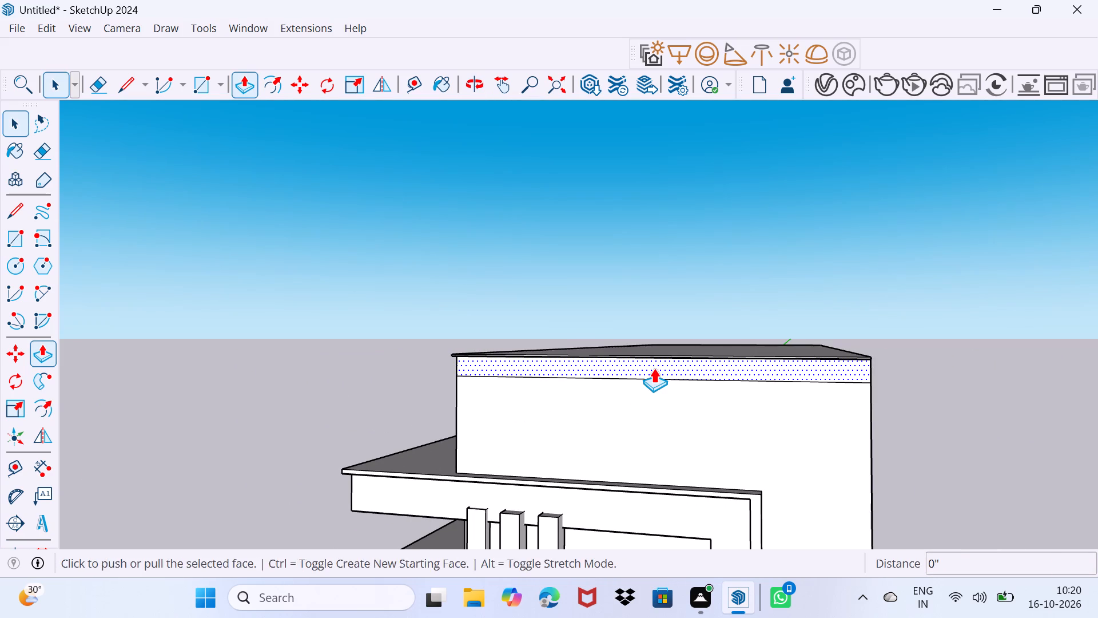
pyautogui.click(654, 368)
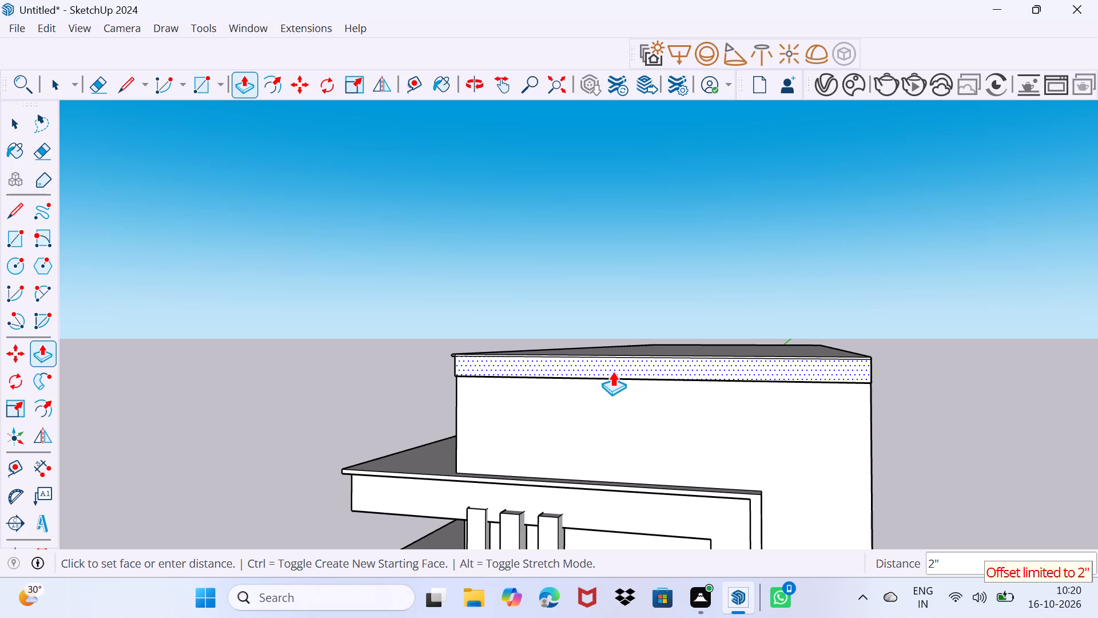
pyautogui.write('2"')
pyautogui.press('Return')
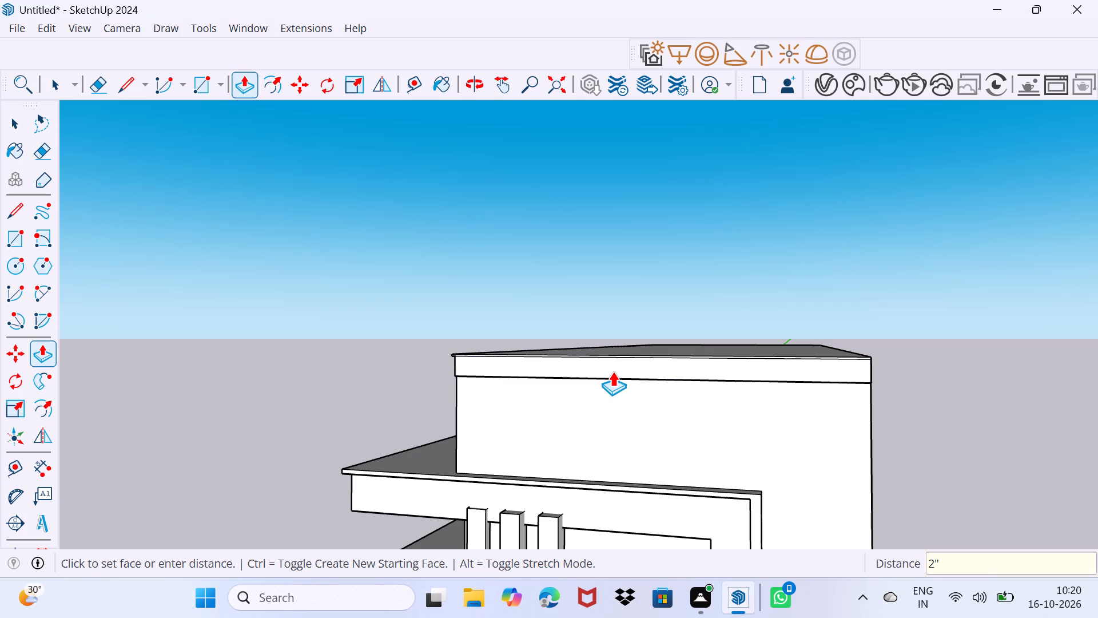
# Pull the matching band below the lip on the roof block's adjacent long face outward 2".
pyautogui.moveTo(582, 412); pyautogui.dragTo(983, 379, button='middle')
pyautogui.scroll(2, 439, 365)
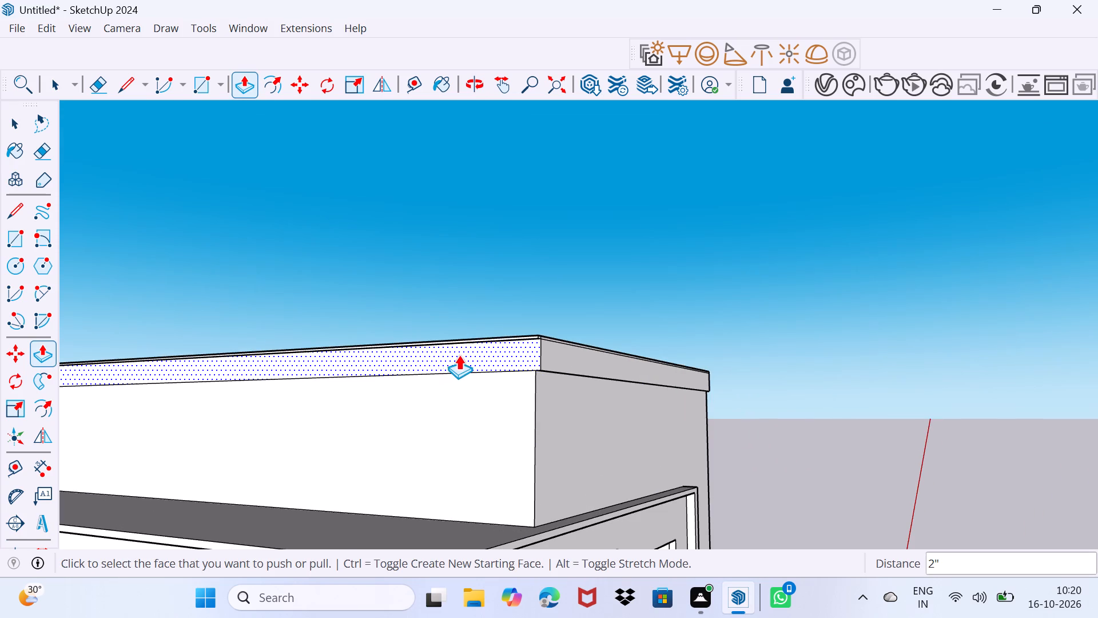
pyautogui.click(459, 355)
pyautogui.press('2')
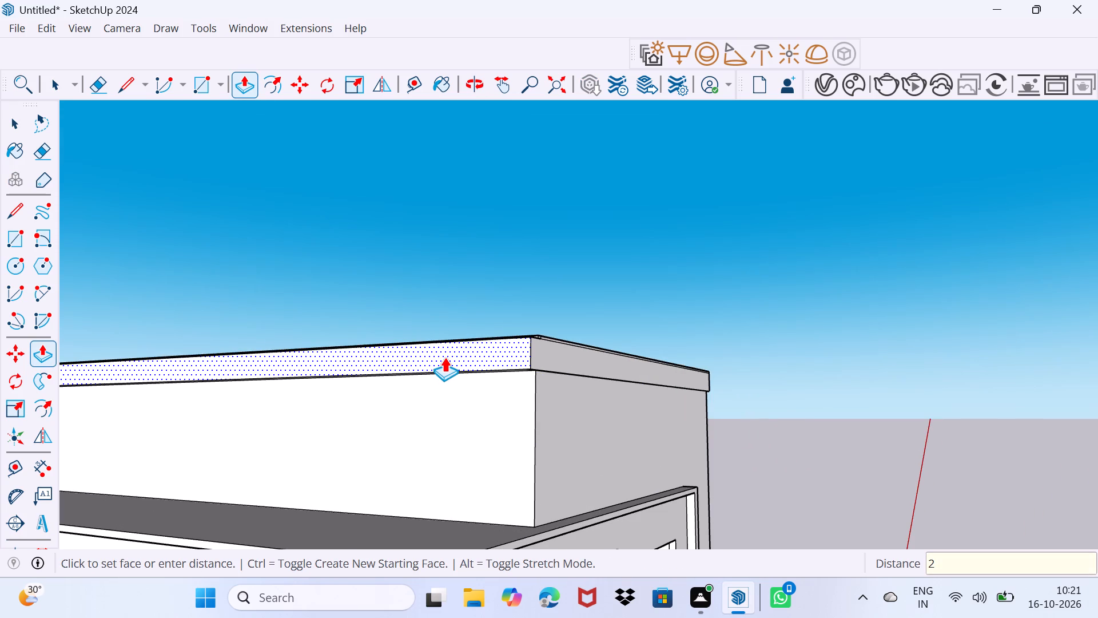
pyautogui.hotkey('shift', '"')
pyautogui.press('Return')
pyautogui.press('space')
pyautogui.moveTo(476, 381); pyautogui.dragTo(500, 353)
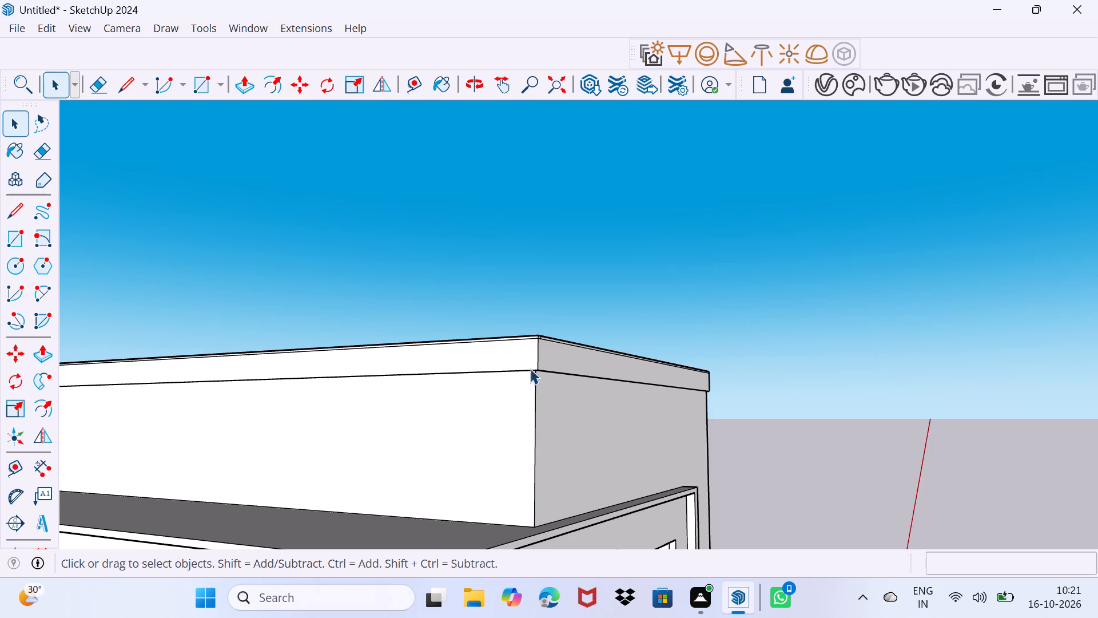
# Erase the two leftover seam edges at the roof block's corner, one on the lip's face and one across its top.
pyautogui.scroll(11, 531, 363)
pyautogui.scroll(-5, 537, 352)
pyautogui.moveTo(523, 377); pyautogui.dragTo(498, 393, button='middle')
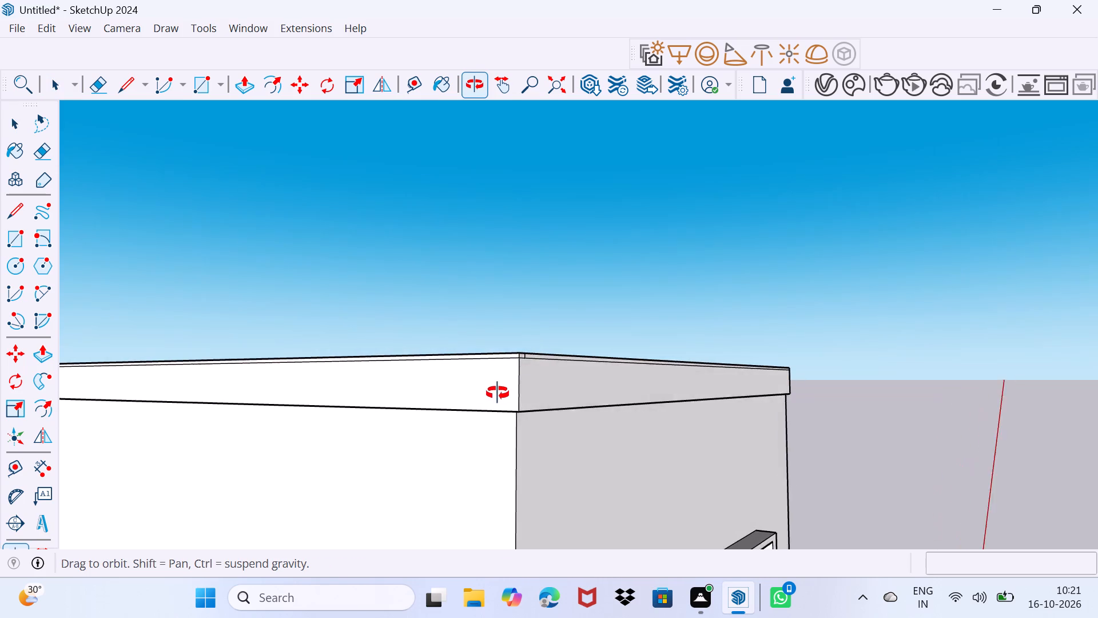
pyautogui.moveTo(498, 393); pyautogui.dragTo(335, 402, button='middle')
pyautogui.scroll(4, 583, 346)
pyautogui.scroll(-2, 562, 360)
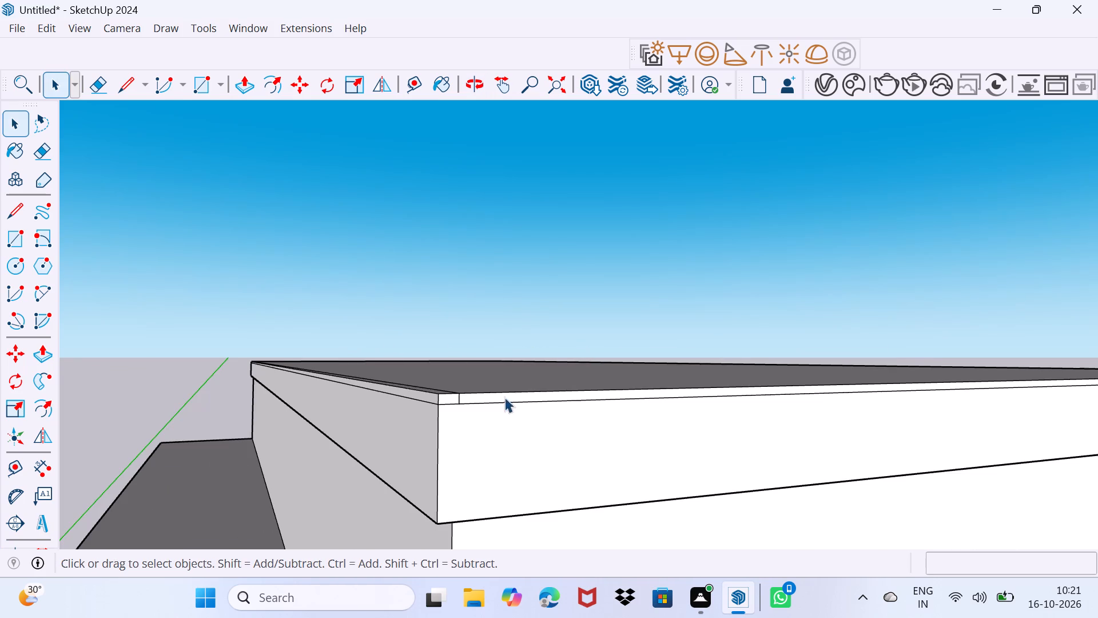
pyautogui.scroll(5, 453, 402)
pyautogui.press('e')
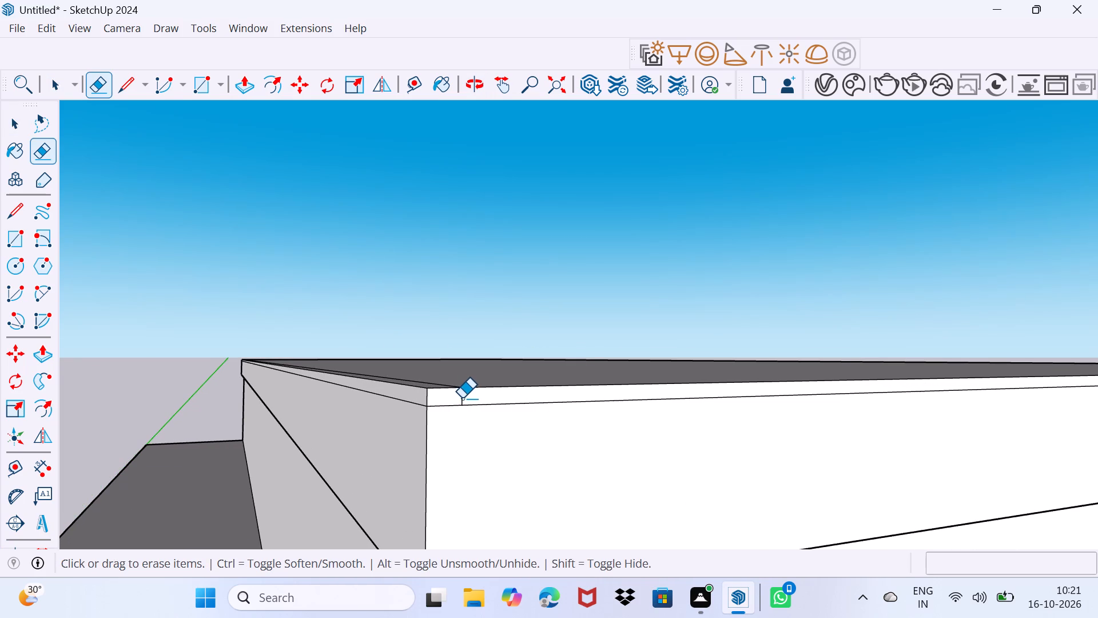
pyautogui.click(462, 398)
pyautogui.scroll(5, 458, 389)
pyautogui.moveTo(457, 385); pyautogui.dragTo(459, 424, button='middle')
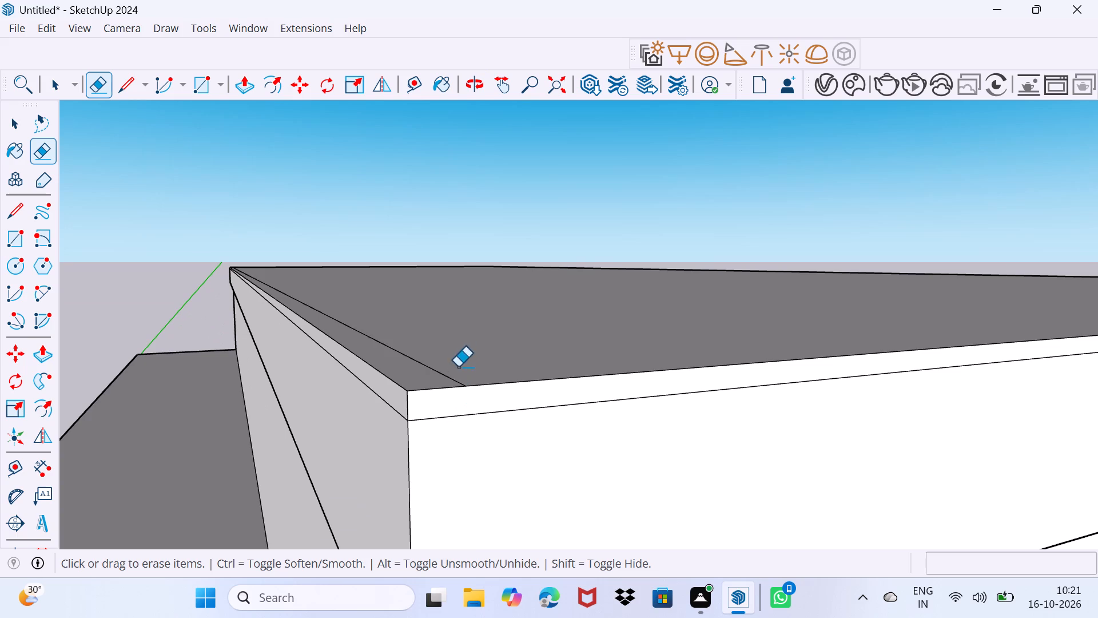
pyautogui.click(454, 381)
# Search 3D Warehouse for "RAILING GLASS".
pyautogui.scroll(-18, 454, 378)
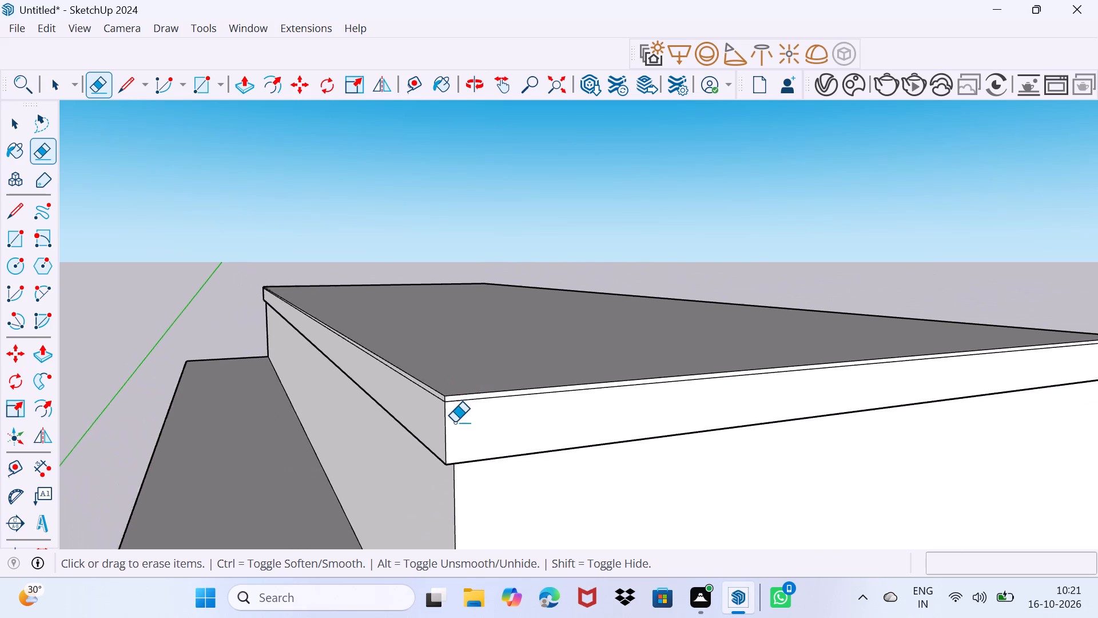
pyautogui.scroll(-16, 455, 422)
pyautogui.keyDown('shift'); pyautogui.moveTo(480, 482); pyautogui.dragTo(506, 247, button='middle'); pyautogui.keyUp('shift')
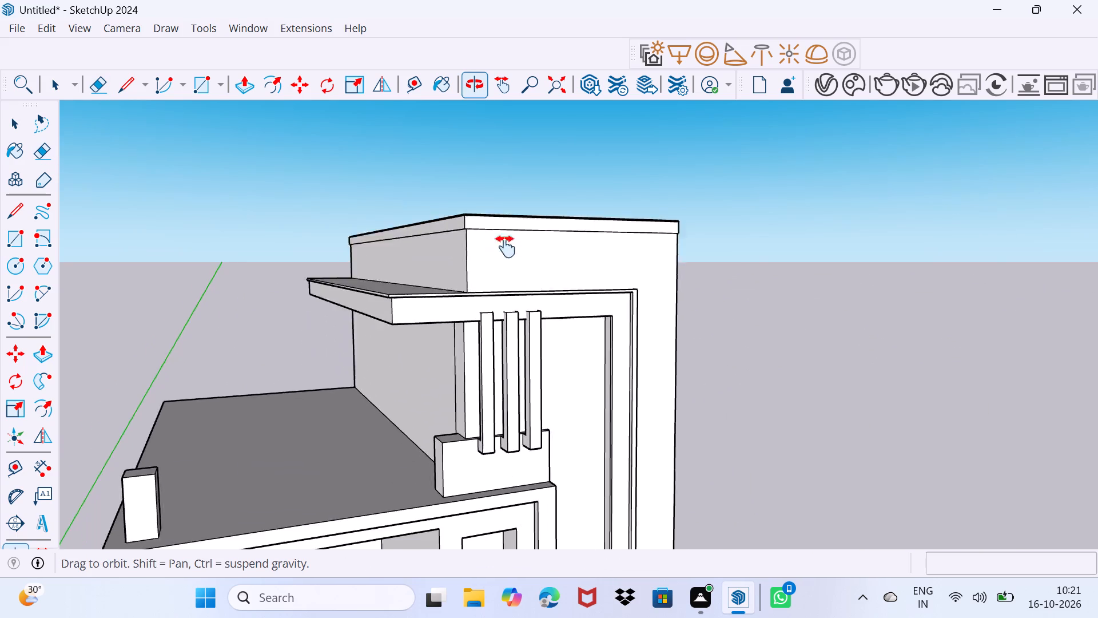
pyautogui.keyDown('shift'); pyautogui.moveTo(506, 247); pyautogui.dragTo(510, 238, button='middle'); pyautogui.keyUp('shift')
pyautogui.scroll(-2, 476, 395)
pyautogui.keyDown('shift'); pyautogui.moveTo(482, 446); pyautogui.dragTo(491, 285, button='middle'); pyautogui.keyUp('shift')
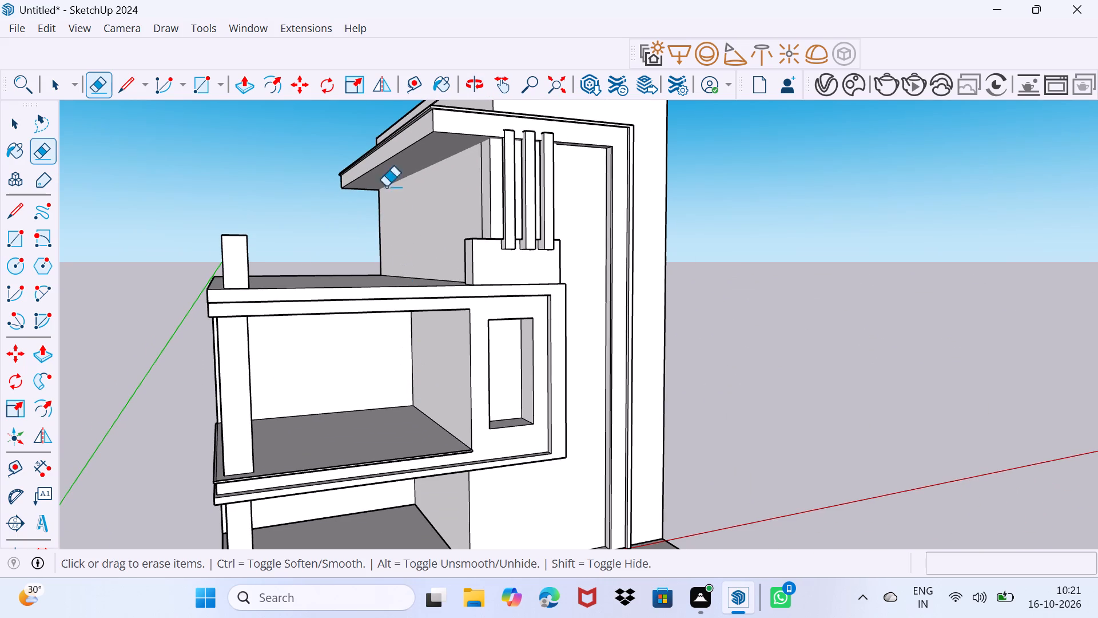
pyautogui.click(257, 31)
pyautogui.click(280, 168)
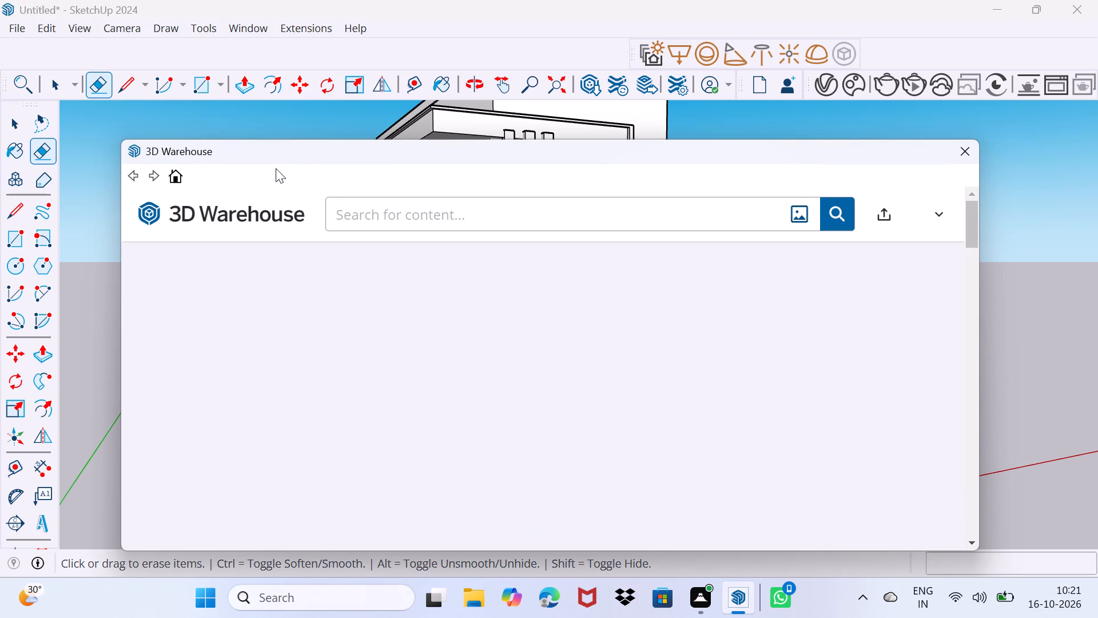
pyautogui.click(391, 219)
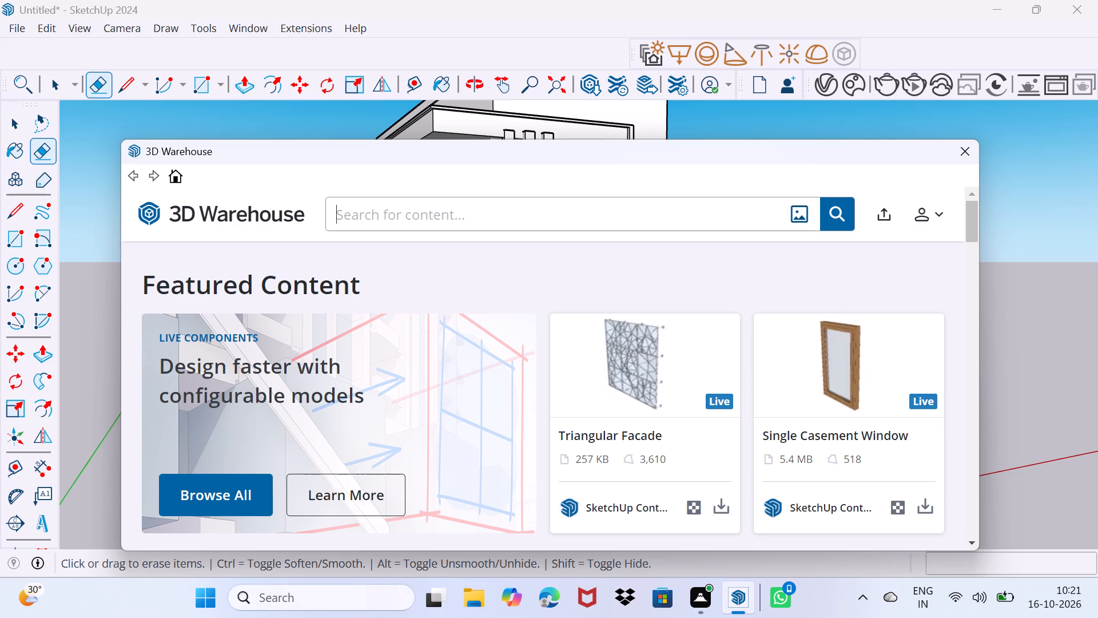
pyautogui.write('RAILING')
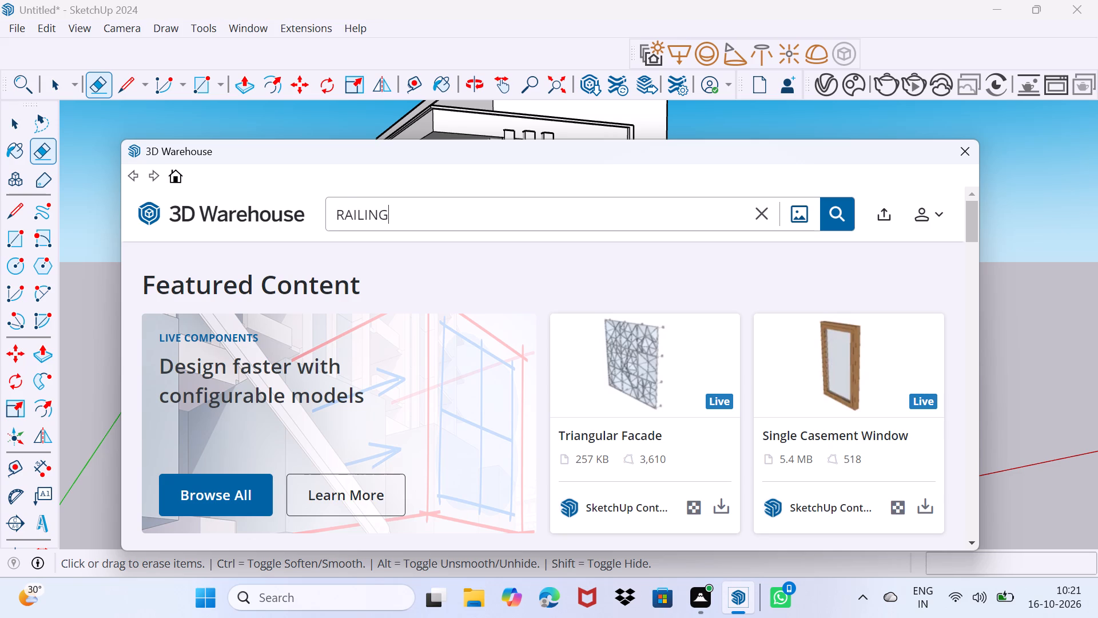
pyautogui.press('space')
pyautogui.write('GLASS')
pyautogui.press('Return')
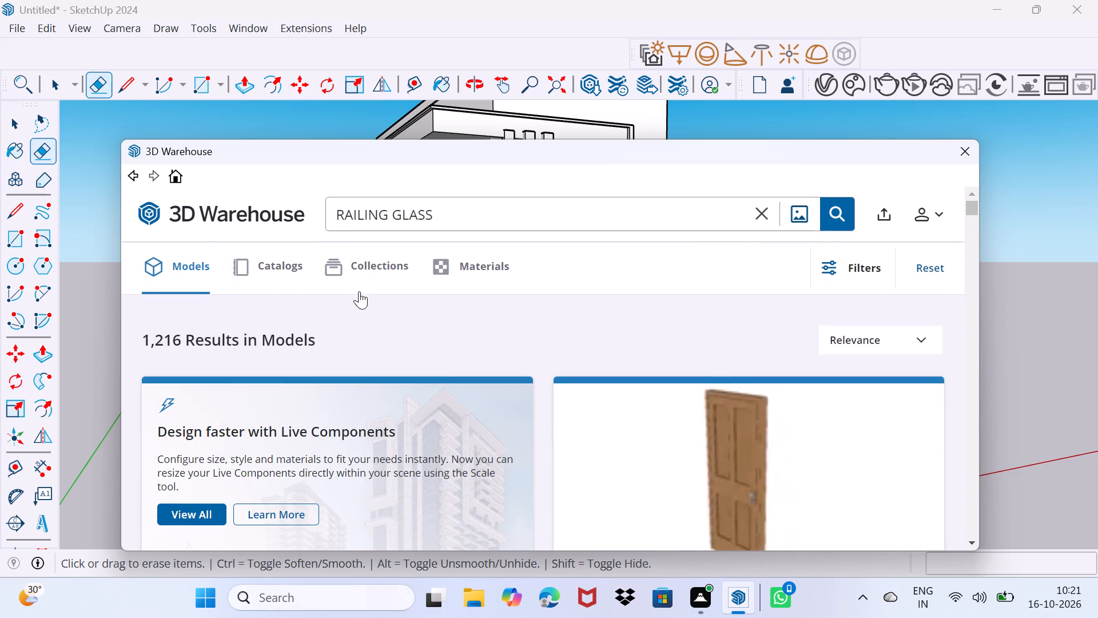
# Browse the model results for a framed glass railing suited to the terrace edge.
pyautogui.scroll(-11, 442, 366)
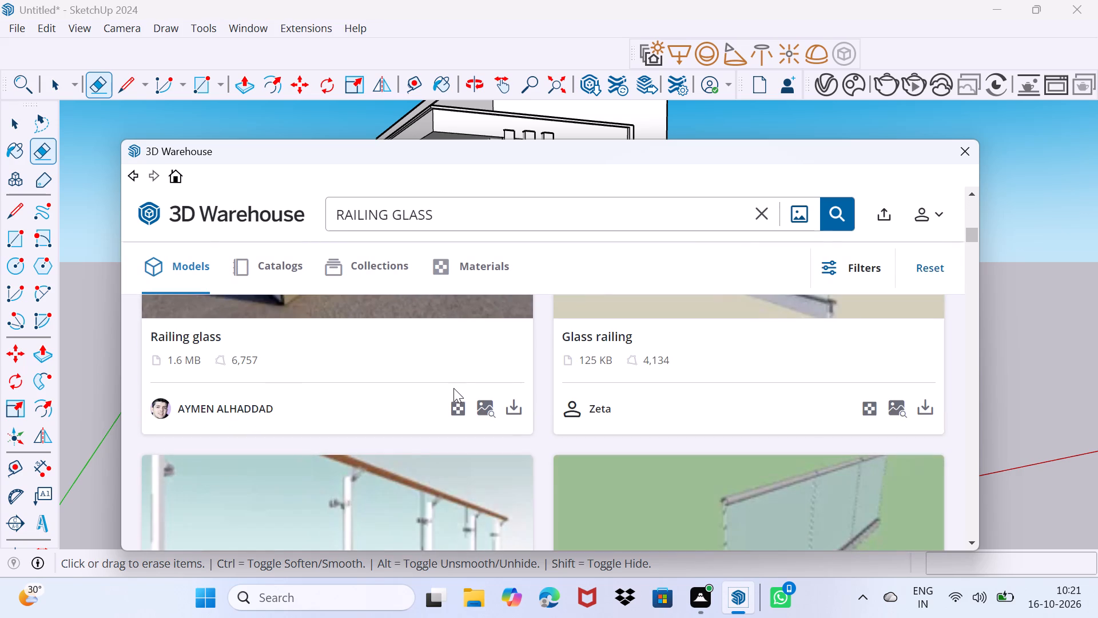
pyautogui.scroll(-3, 449, 385)
pyautogui.scroll(-13, 766, 418)
pyautogui.scroll(2, 483, 403)
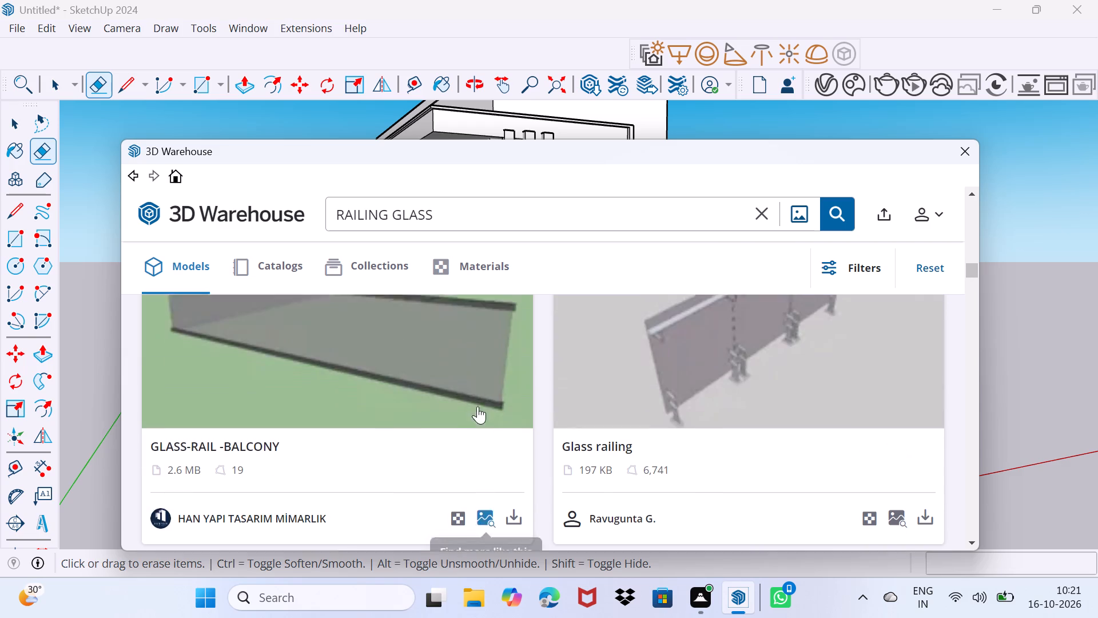
pyautogui.scroll(-5, 478, 406)
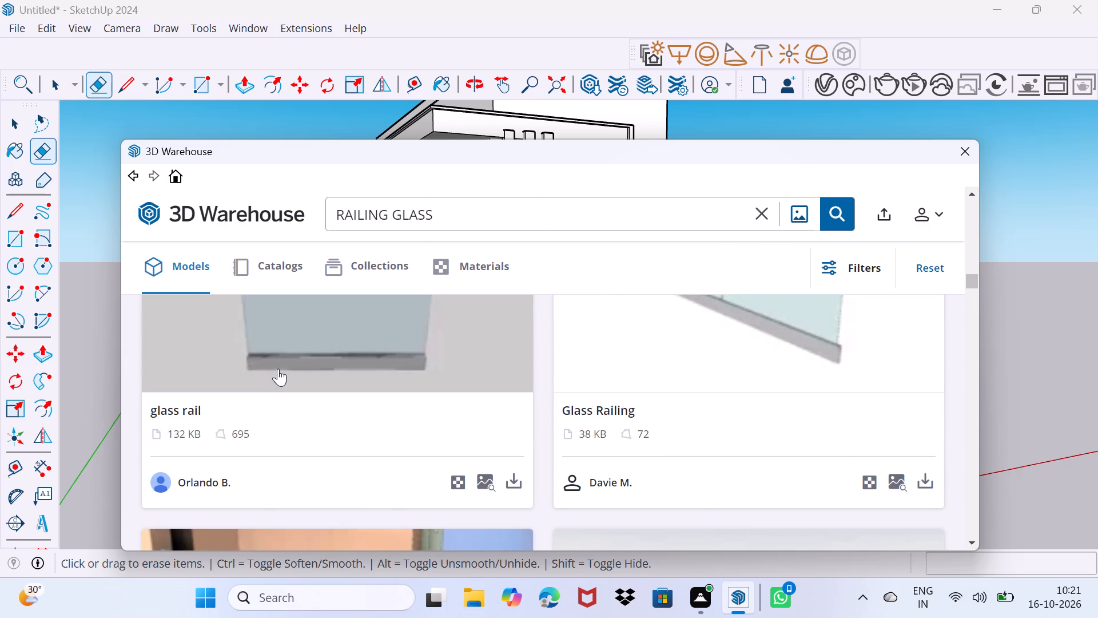
pyautogui.scroll(-5, 280, 364)
pyautogui.scroll(-1, 403, 360)
pyautogui.scroll(-4, 699, 409)
pyautogui.scroll(1, 762, 399)
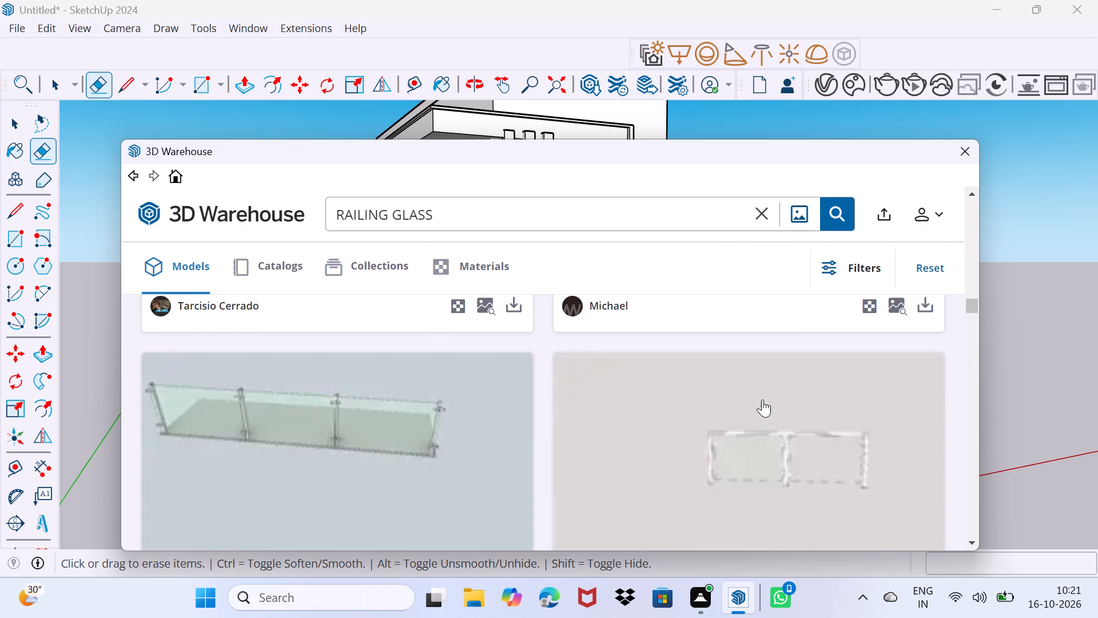
pyautogui.scroll(-4, 763, 399)
pyautogui.scroll(3, 761, 399)
pyautogui.scroll(-2, 761, 399)
pyautogui.scroll(4, 761, 399)
pyautogui.scroll(-5, 761, 398)
pyautogui.scroll(5, 761, 398)
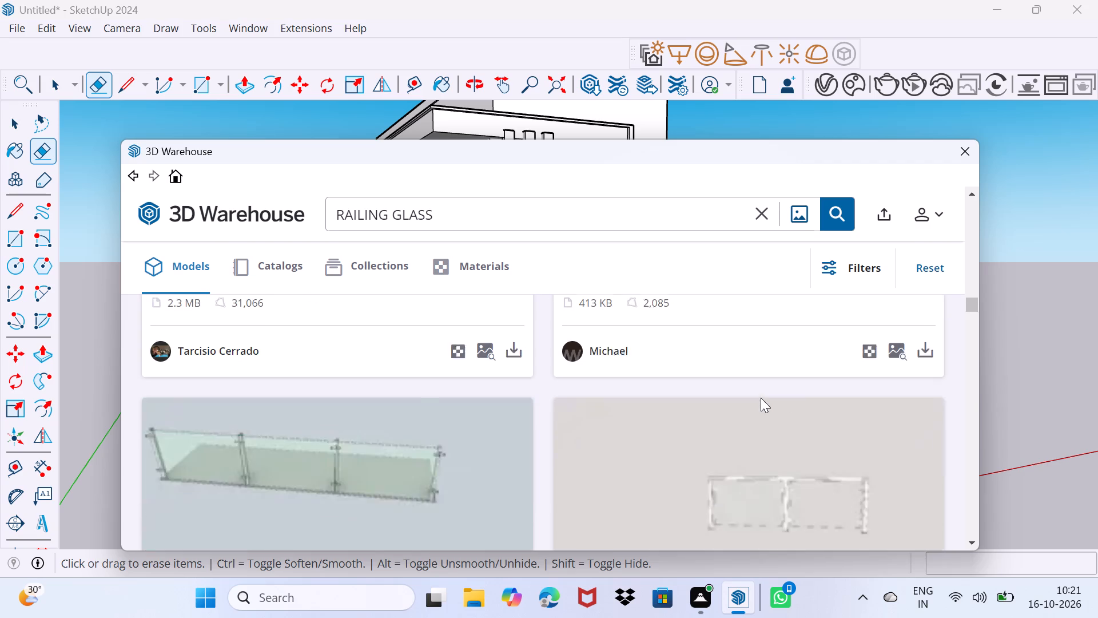
# Load "Glass Railings(black Handrails)" into the model and place it on the terrace edge between the short post and the low parapet block.
pyautogui.click(921, 473)
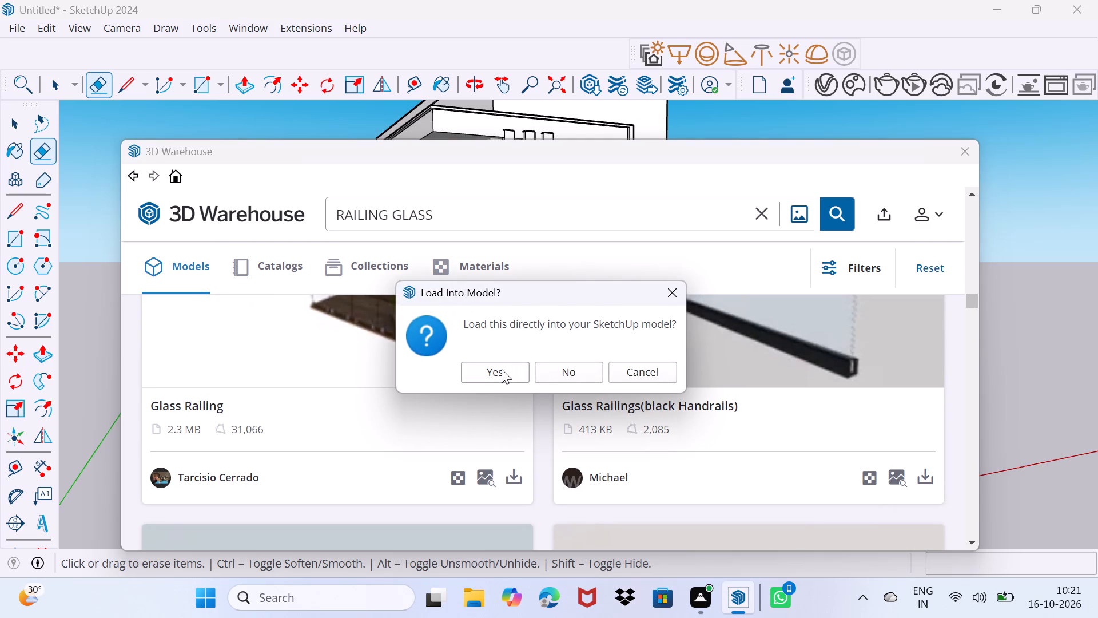
pyautogui.click(502, 369)
pyautogui.scroll(4, 292, 304)
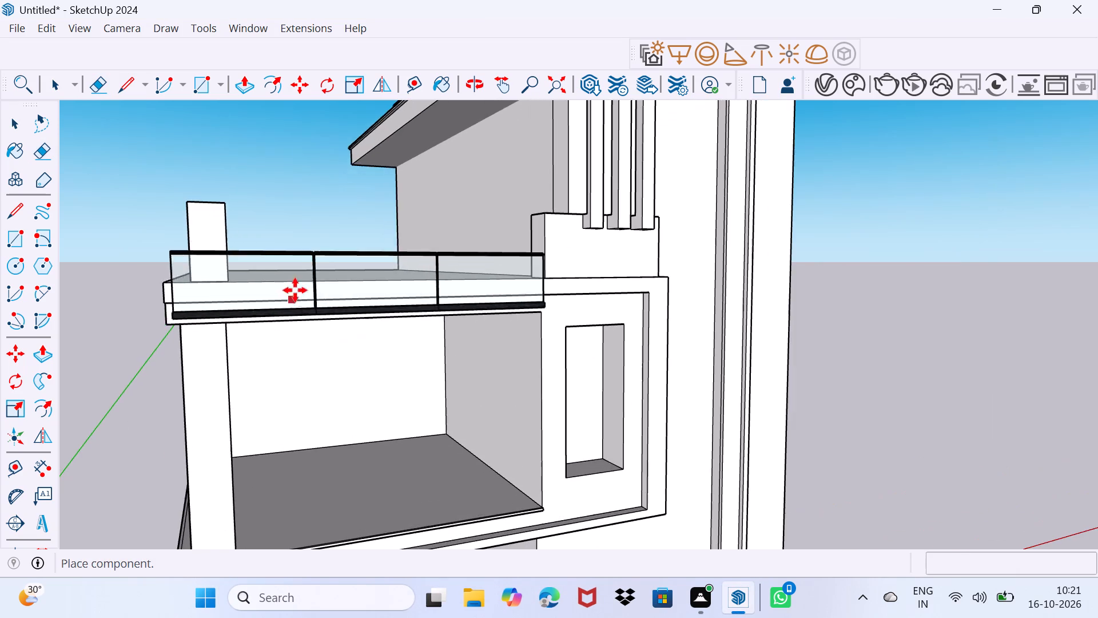
pyautogui.moveTo(306, 285); pyautogui.dragTo(288, 350, button='middle')
pyautogui.scroll(1, 290, 342)
pyautogui.scroll(4, 353, 270)
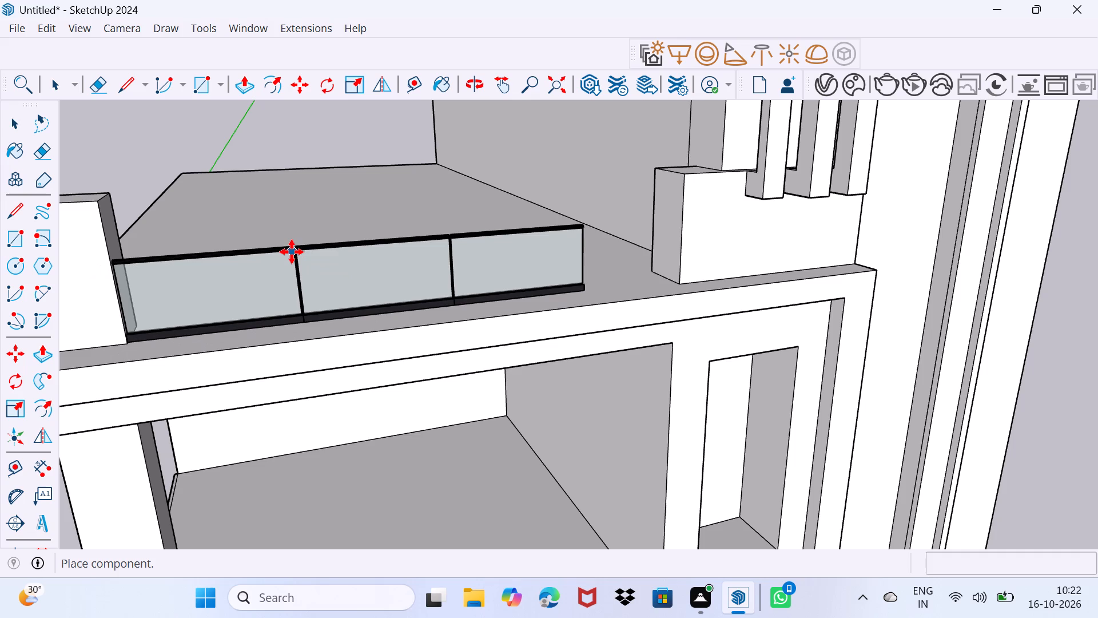
pyautogui.click(292, 252)
# Scale the glass railing lengthwise by about 1.25 so its free end reaches the low parapet block.
pyautogui.scroll(4, 475, 272)
pyautogui.moveTo(620, 297); pyautogui.dragTo(483, 303, button='middle')
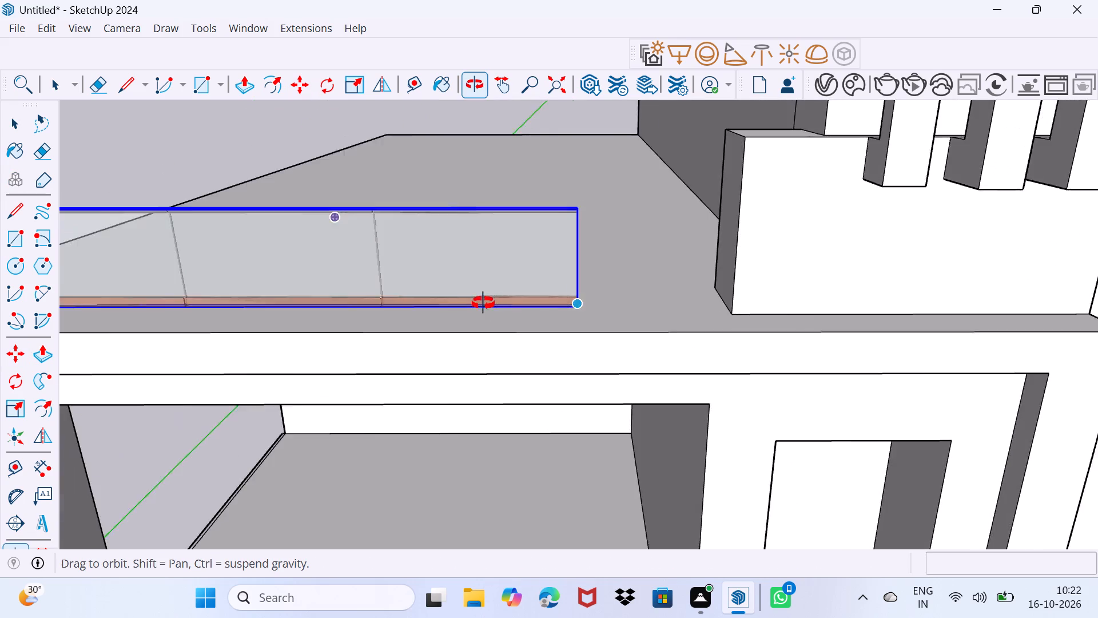
pyautogui.moveTo(483, 303); pyautogui.dragTo(408, 295, button='middle')
pyautogui.press('s')
pyautogui.scroll(10, 505, 269)
pyautogui.moveTo(570, 259); pyautogui.dragTo(470, 279, button='middle')
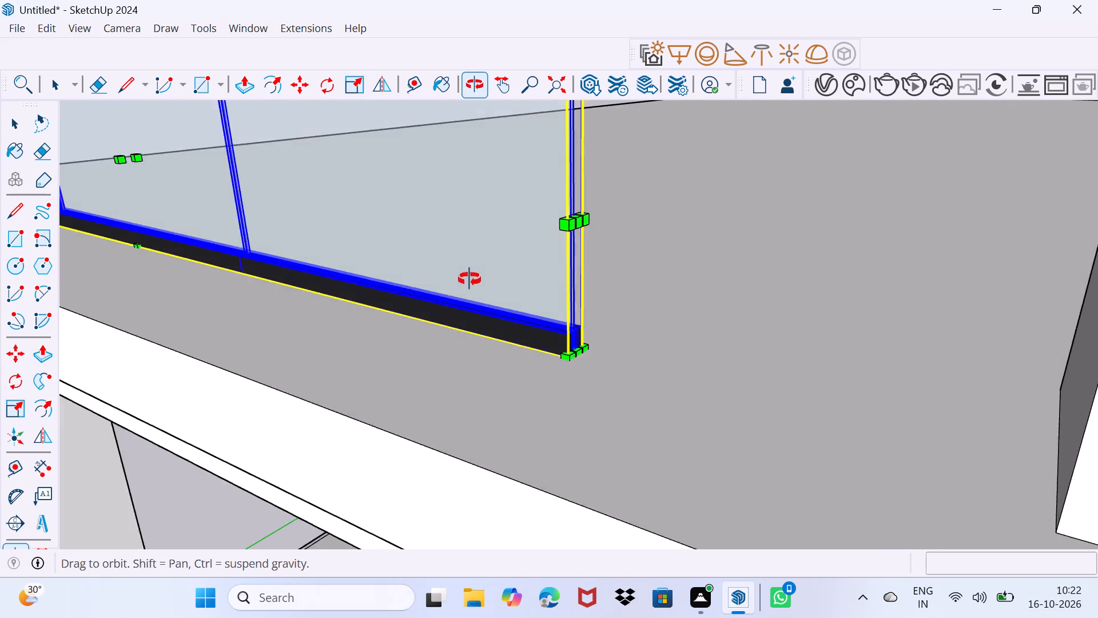
pyautogui.moveTo(470, 279); pyautogui.dragTo(427, 282, button='middle')
pyautogui.scroll(4, 568, 245)
pyautogui.click(608, 212)
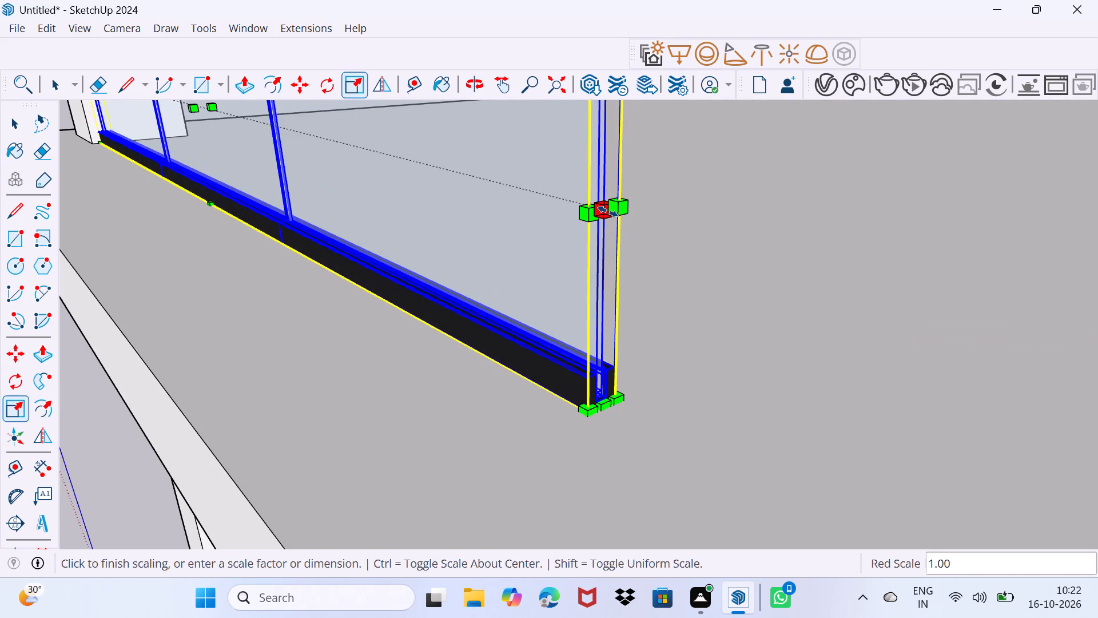
pyautogui.scroll(-11, 716, 260)
pyautogui.click(898, 336)
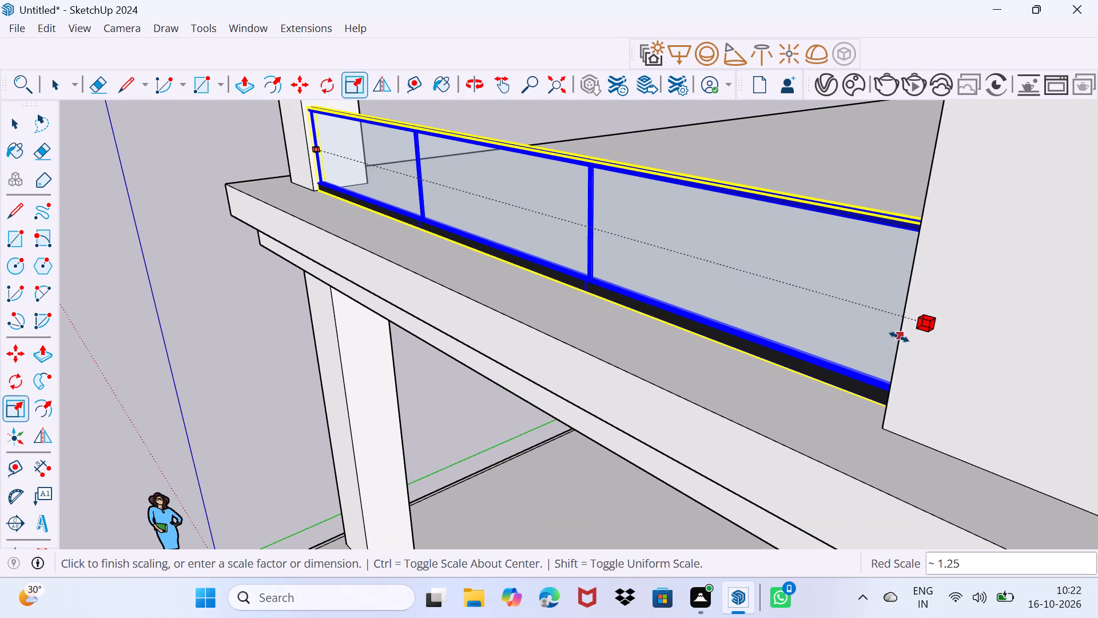
pyautogui.press('space')
pyautogui.moveTo(802, 401); pyautogui.dragTo(818, 373)
# Inspect the railing's fit along the terrace edge between the short post and the parapet block.
pyautogui.scroll(-6, 594, 362)
pyautogui.moveTo(503, 376); pyautogui.dragTo(890, 332, button='middle')
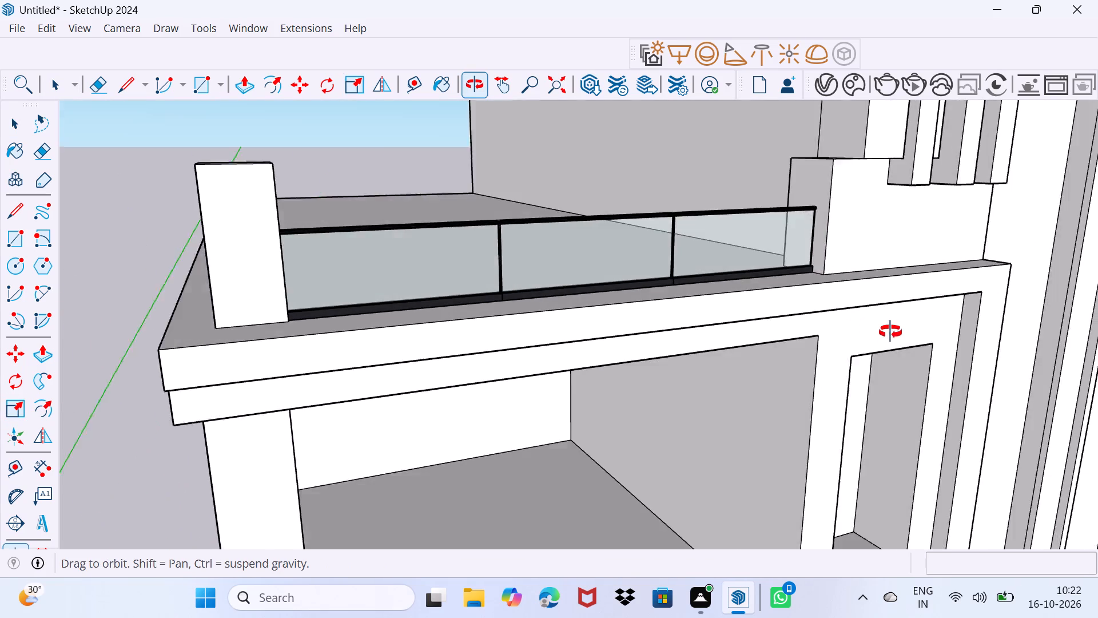
pyautogui.moveTo(890, 332); pyautogui.dragTo(892, 331, button='middle')
pyautogui.scroll(11, 791, 303)
pyautogui.moveTo(803, 259); pyautogui.dragTo(582, 285, button='middle')
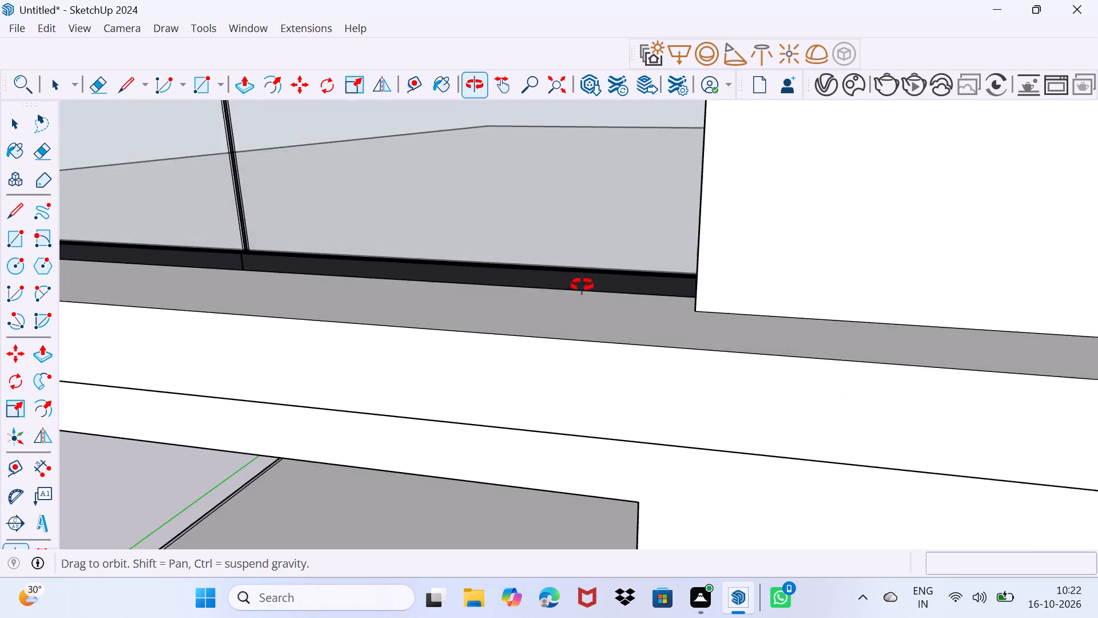
pyautogui.moveTo(582, 285); pyautogui.dragTo(546, 287, button='middle')
pyautogui.scroll(-5, 552, 286)
pyautogui.scroll(-3, 200, 256)
pyautogui.moveTo(201, 256); pyautogui.dragTo(530, 354, button='middle')
pyautogui.moveTo(530, 354); pyautogui.dragTo(651, 365, button='middle')
pyautogui.scroll(-5, 651, 365)
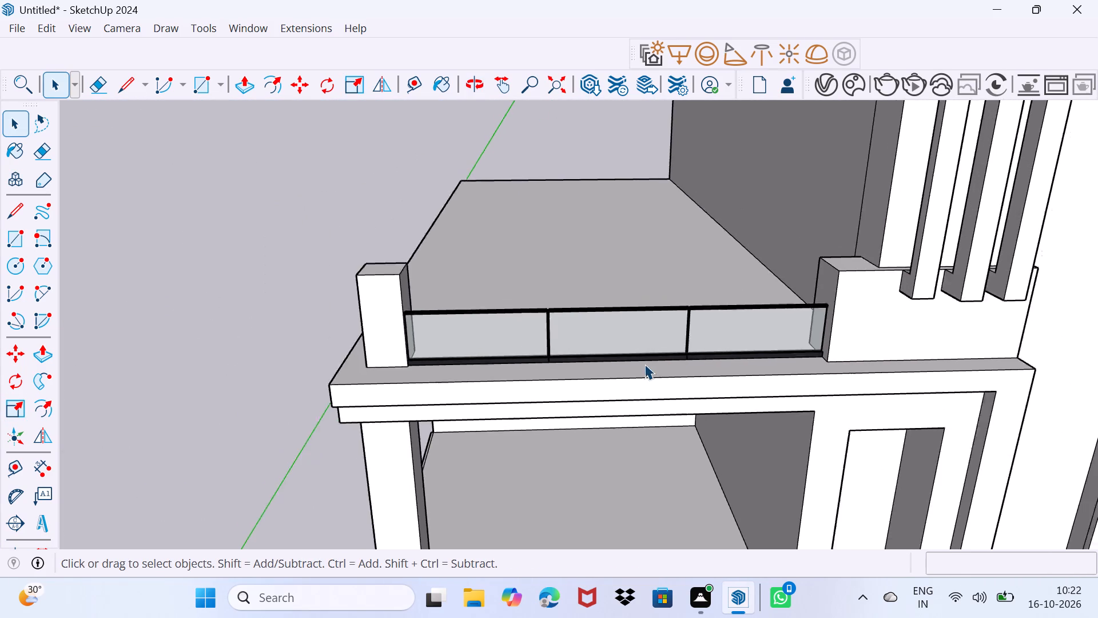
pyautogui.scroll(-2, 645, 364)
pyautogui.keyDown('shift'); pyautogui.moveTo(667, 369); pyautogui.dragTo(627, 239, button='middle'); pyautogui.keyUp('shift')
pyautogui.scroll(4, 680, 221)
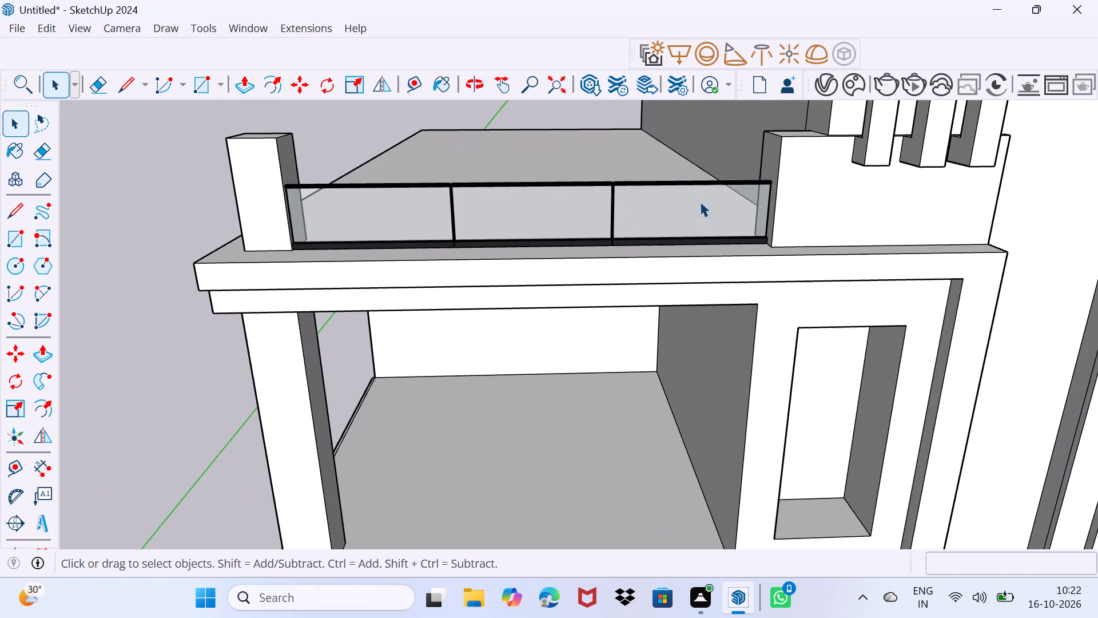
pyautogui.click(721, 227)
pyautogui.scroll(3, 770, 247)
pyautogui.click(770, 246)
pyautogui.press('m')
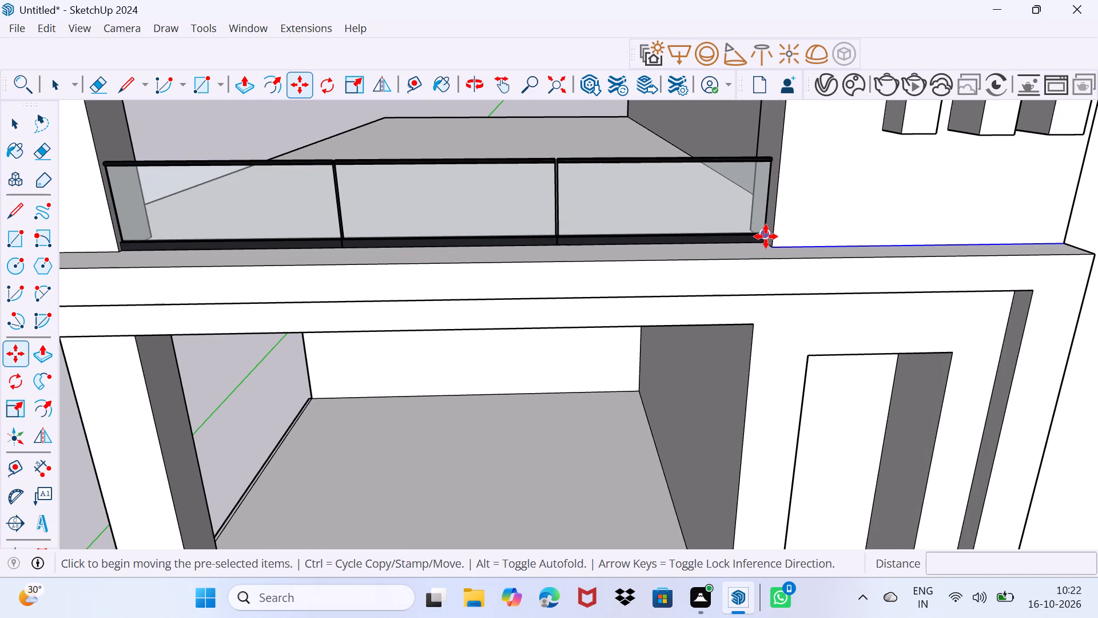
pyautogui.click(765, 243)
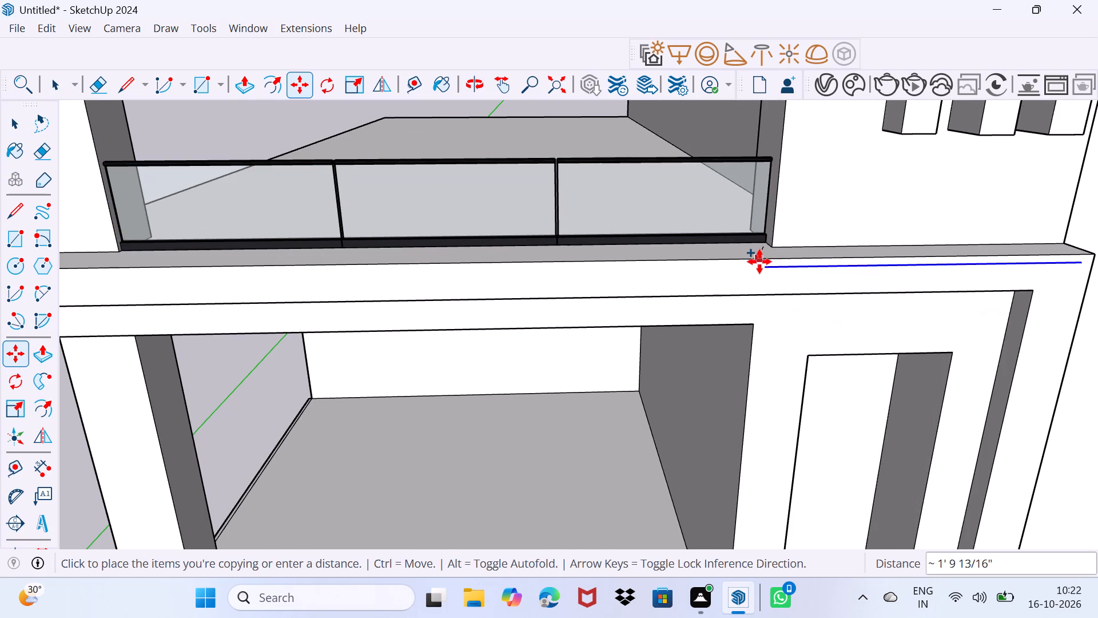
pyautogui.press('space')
# Copy the upper terrace glass railing down onto the lower balcony floor edge, with its end against the side wall.
pyautogui.click(735, 211)
pyautogui.scroll(1, 751, 236)
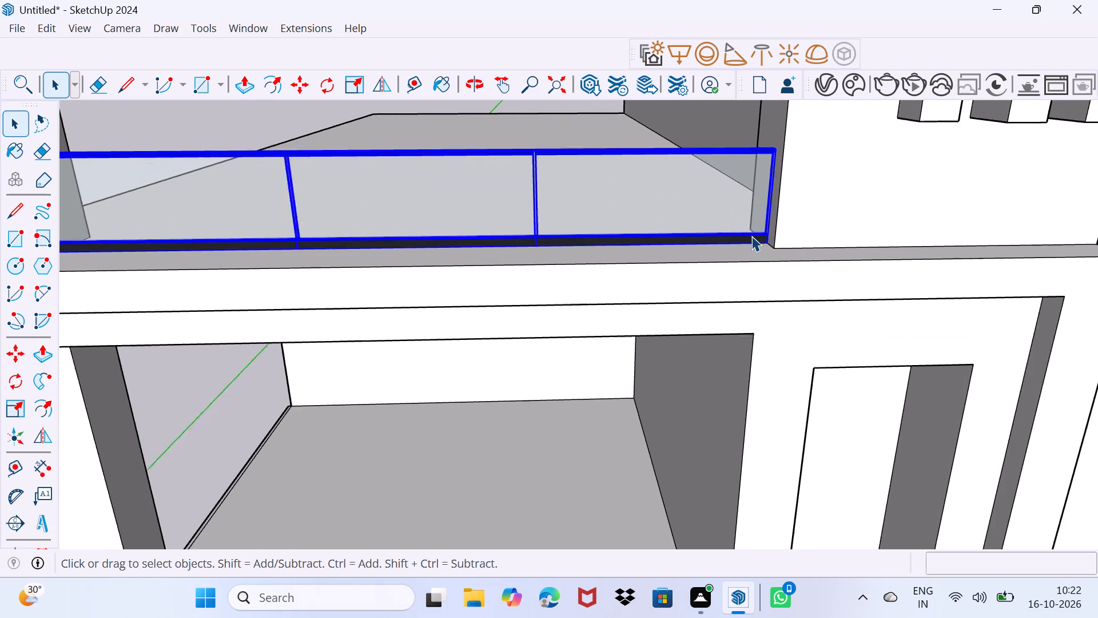
pyautogui.scroll(2, 751, 236)
pyautogui.press('m')
pyautogui.click(769, 242)
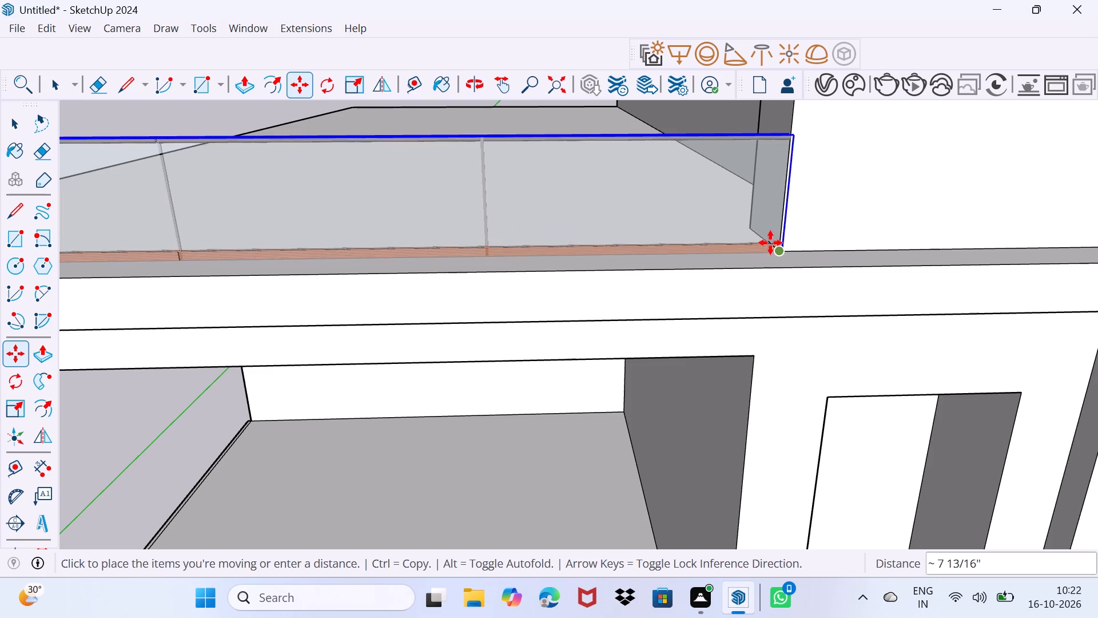
pyautogui.scroll(-9, 718, 352)
pyautogui.keyDown('shift'); pyautogui.moveTo(703, 403); pyautogui.dragTo(713, 264, button='middle'); pyautogui.keyUp('shift')
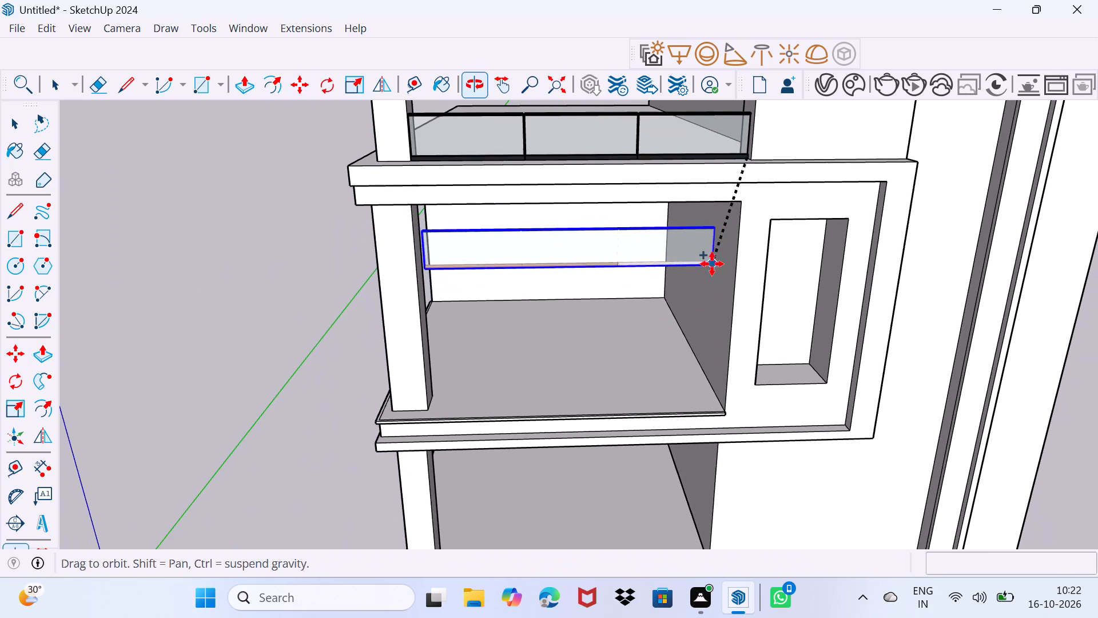
pyautogui.scroll(10, 709, 391)
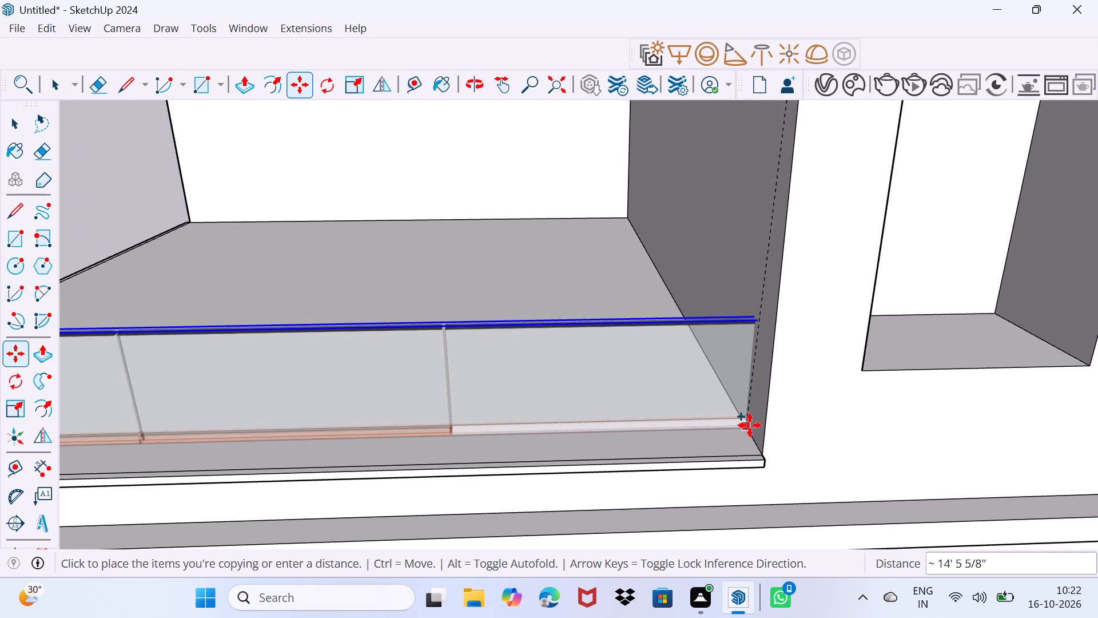
pyautogui.scroll(-4, 750, 426)
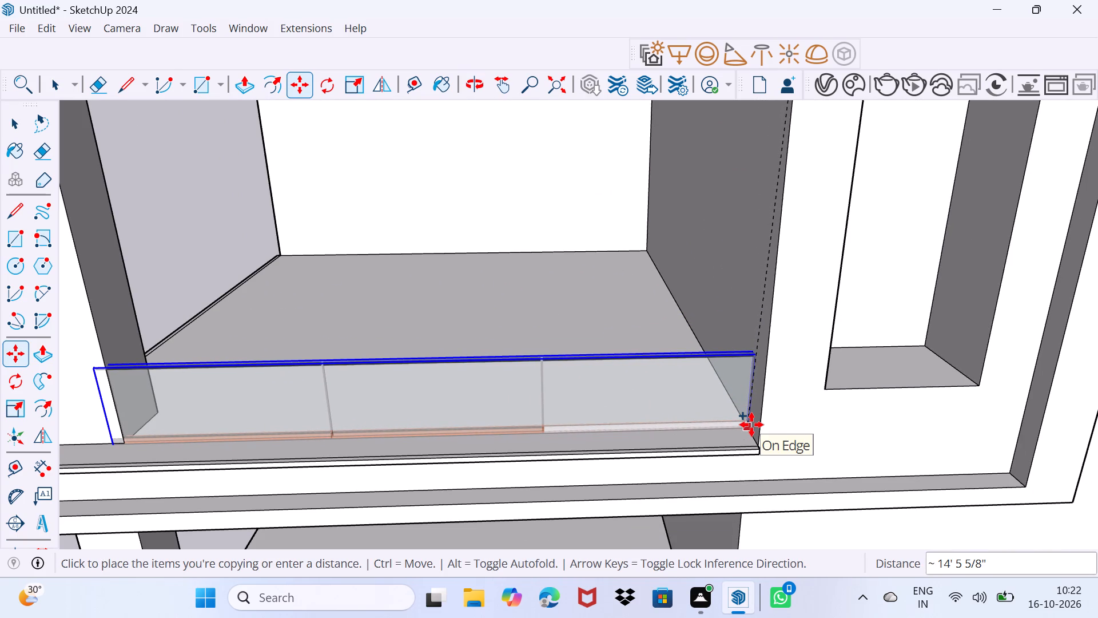
pyautogui.click(751, 425)
# Scale the lower railing copy by about 0.98 along red and 0.72 along green so its free end meets the column.
pyautogui.scroll(1, 211, 412)
pyautogui.press('s')
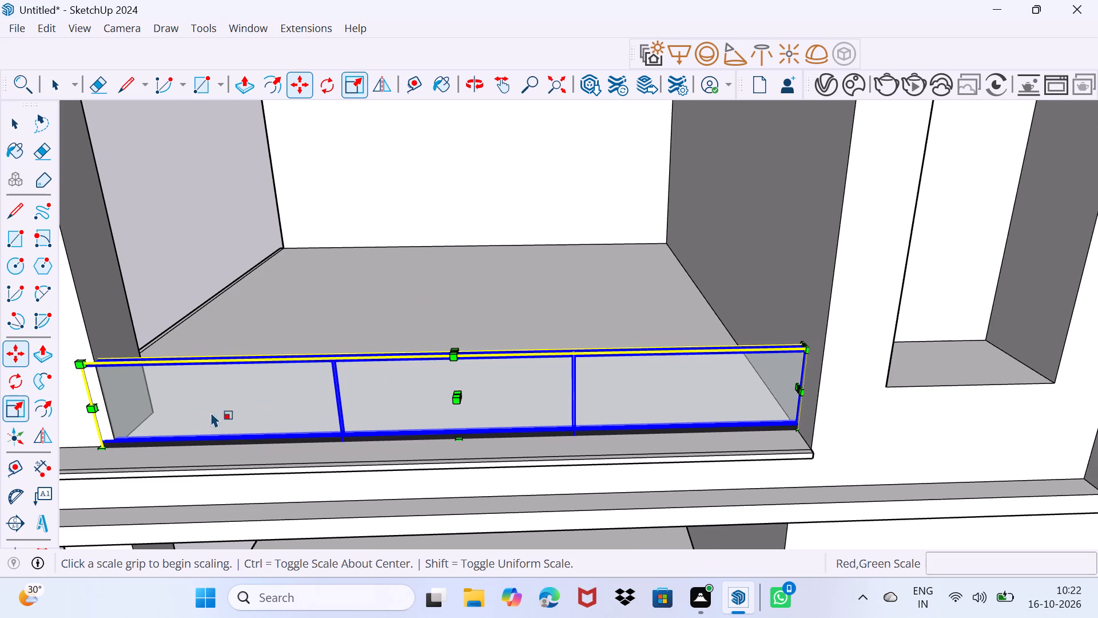
pyautogui.moveTo(91, 411); pyautogui.dragTo(106, 415)
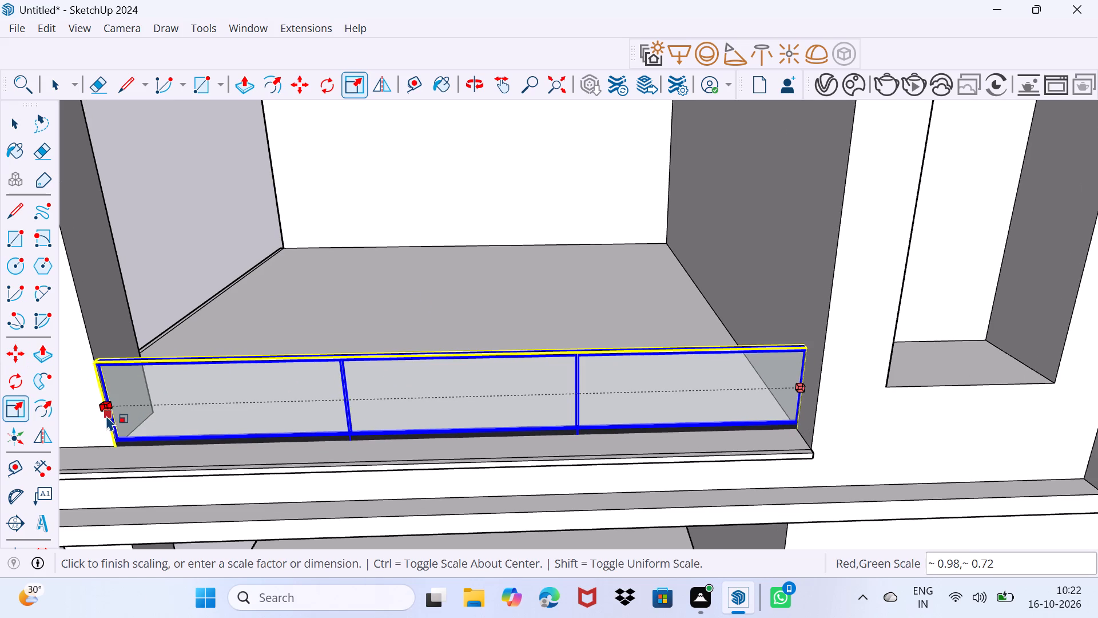
pyautogui.moveTo(106, 415); pyautogui.dragTo(107, 416)
pyautogui.press('space')
pyautogui.moveTo(122, 438); pyautogui.dragTo(136, 403)
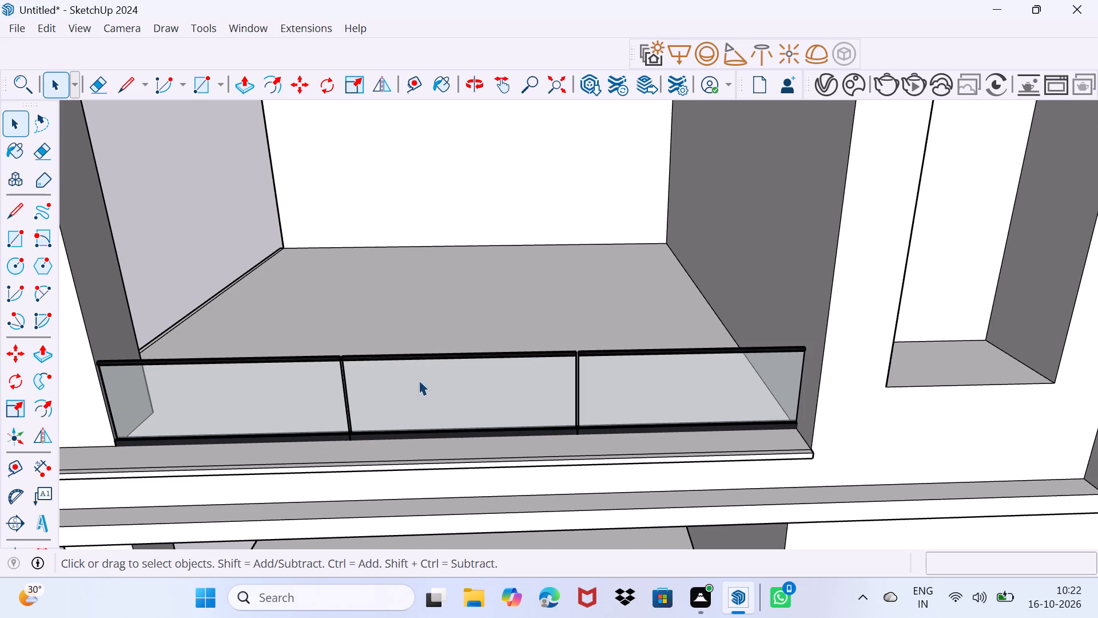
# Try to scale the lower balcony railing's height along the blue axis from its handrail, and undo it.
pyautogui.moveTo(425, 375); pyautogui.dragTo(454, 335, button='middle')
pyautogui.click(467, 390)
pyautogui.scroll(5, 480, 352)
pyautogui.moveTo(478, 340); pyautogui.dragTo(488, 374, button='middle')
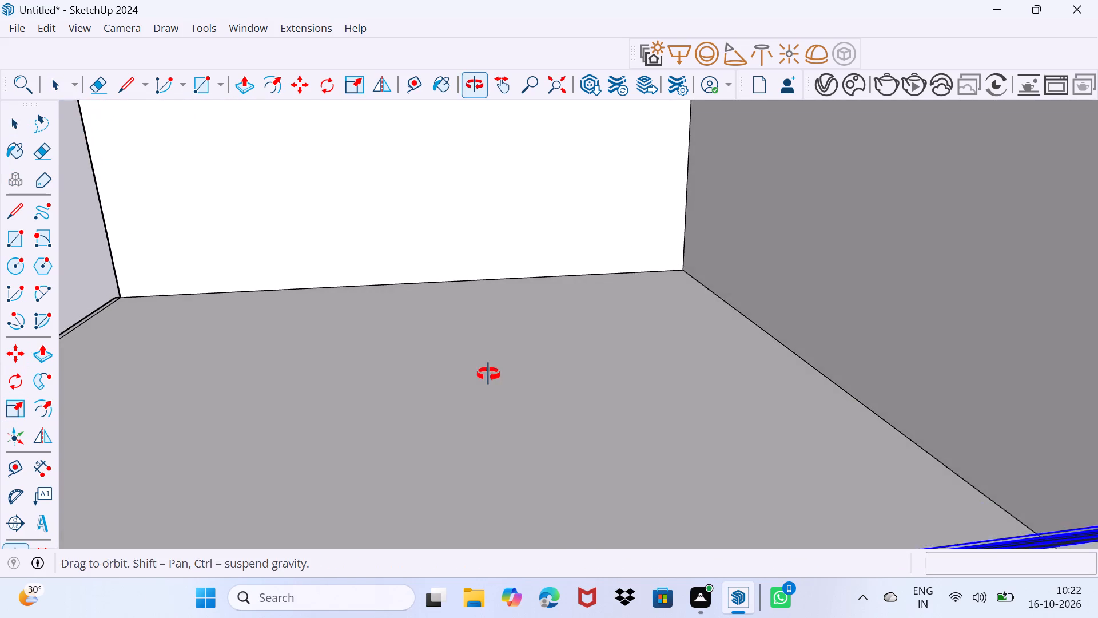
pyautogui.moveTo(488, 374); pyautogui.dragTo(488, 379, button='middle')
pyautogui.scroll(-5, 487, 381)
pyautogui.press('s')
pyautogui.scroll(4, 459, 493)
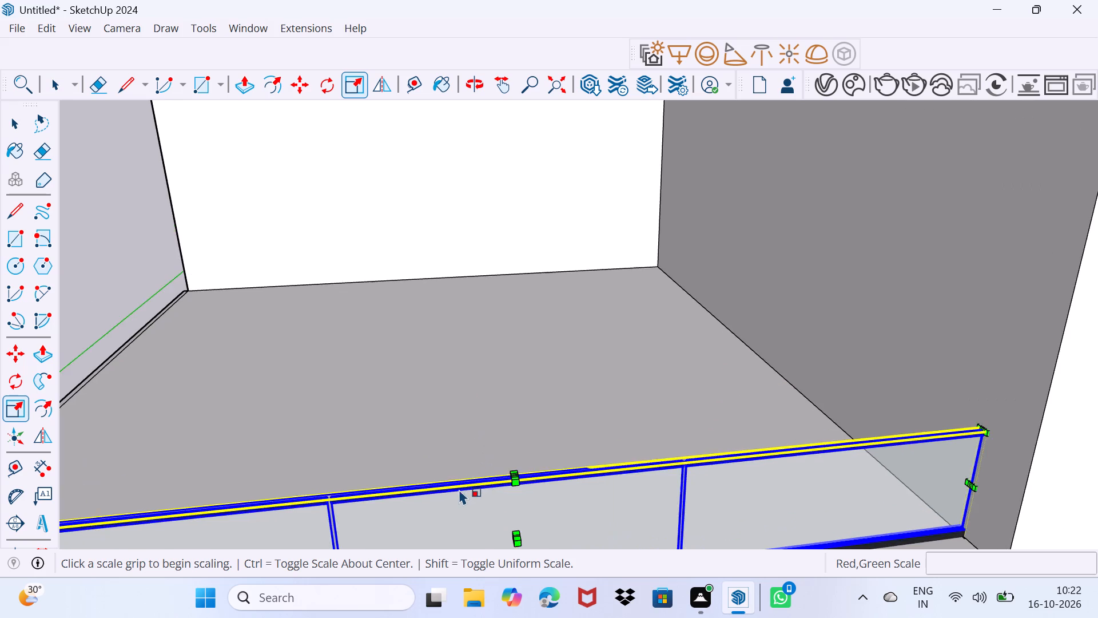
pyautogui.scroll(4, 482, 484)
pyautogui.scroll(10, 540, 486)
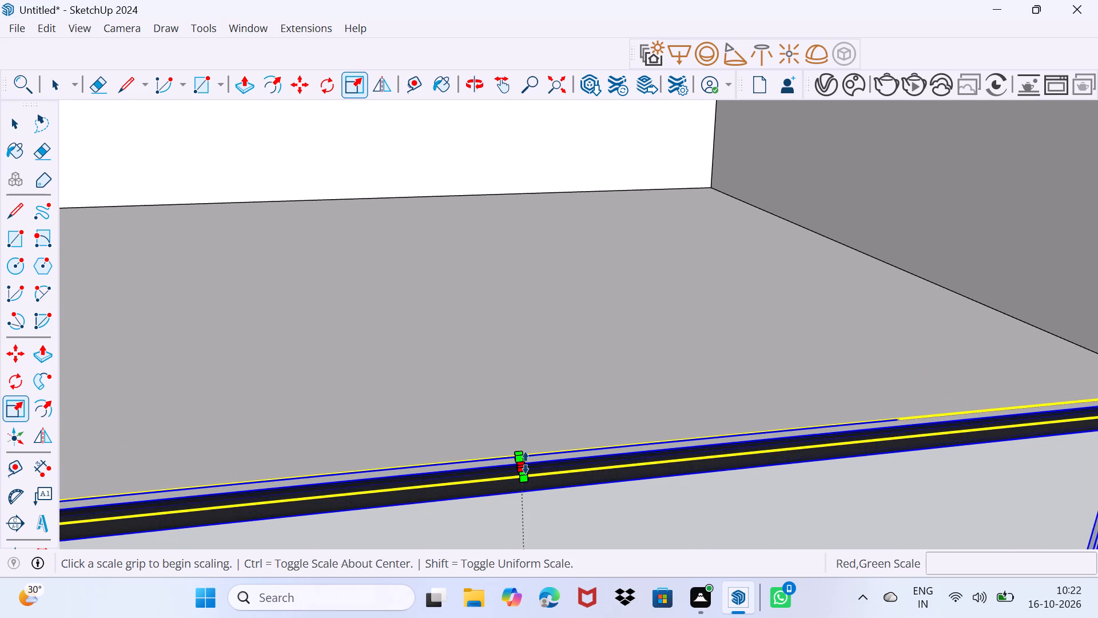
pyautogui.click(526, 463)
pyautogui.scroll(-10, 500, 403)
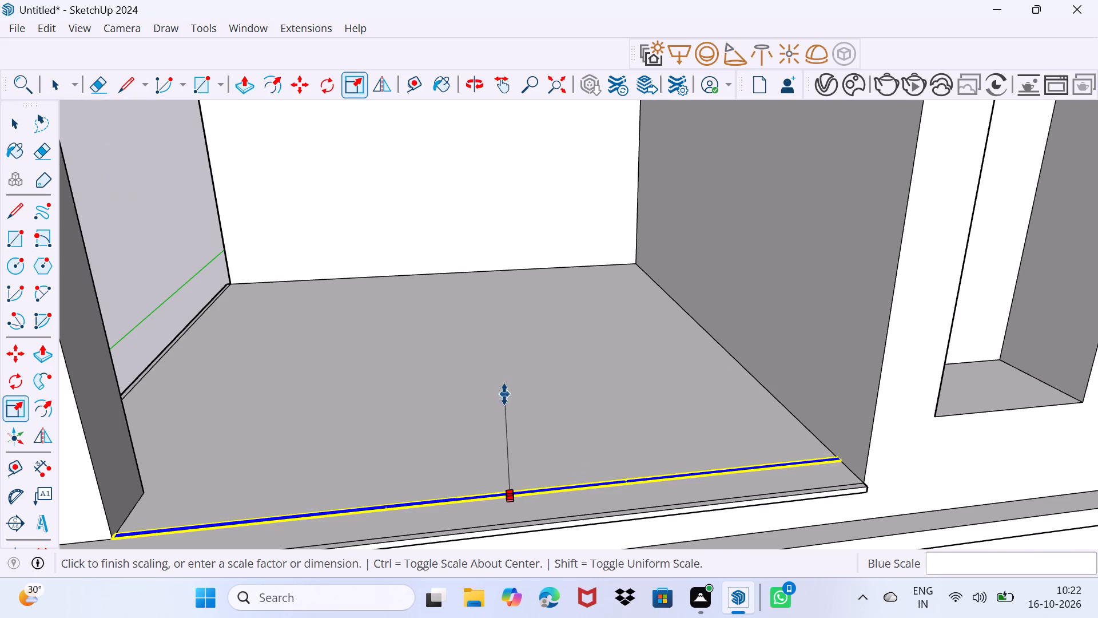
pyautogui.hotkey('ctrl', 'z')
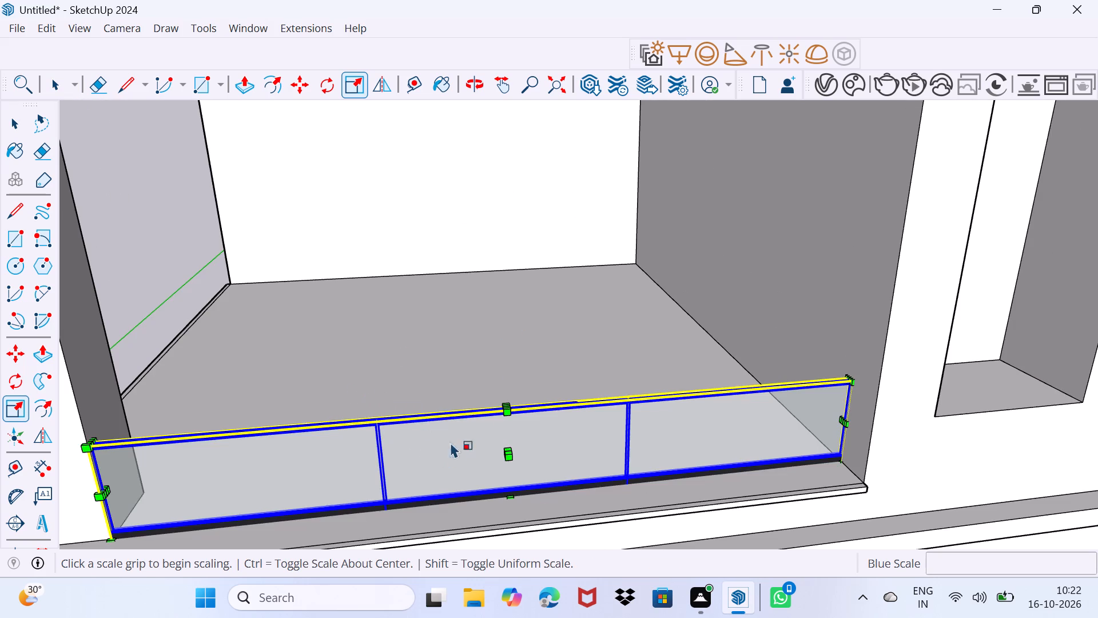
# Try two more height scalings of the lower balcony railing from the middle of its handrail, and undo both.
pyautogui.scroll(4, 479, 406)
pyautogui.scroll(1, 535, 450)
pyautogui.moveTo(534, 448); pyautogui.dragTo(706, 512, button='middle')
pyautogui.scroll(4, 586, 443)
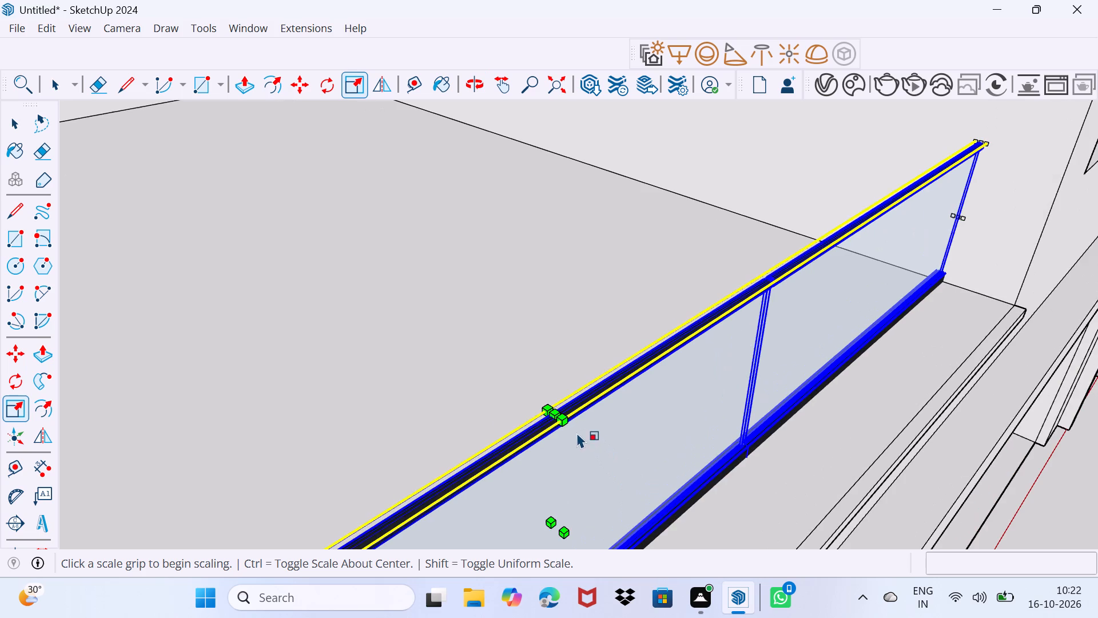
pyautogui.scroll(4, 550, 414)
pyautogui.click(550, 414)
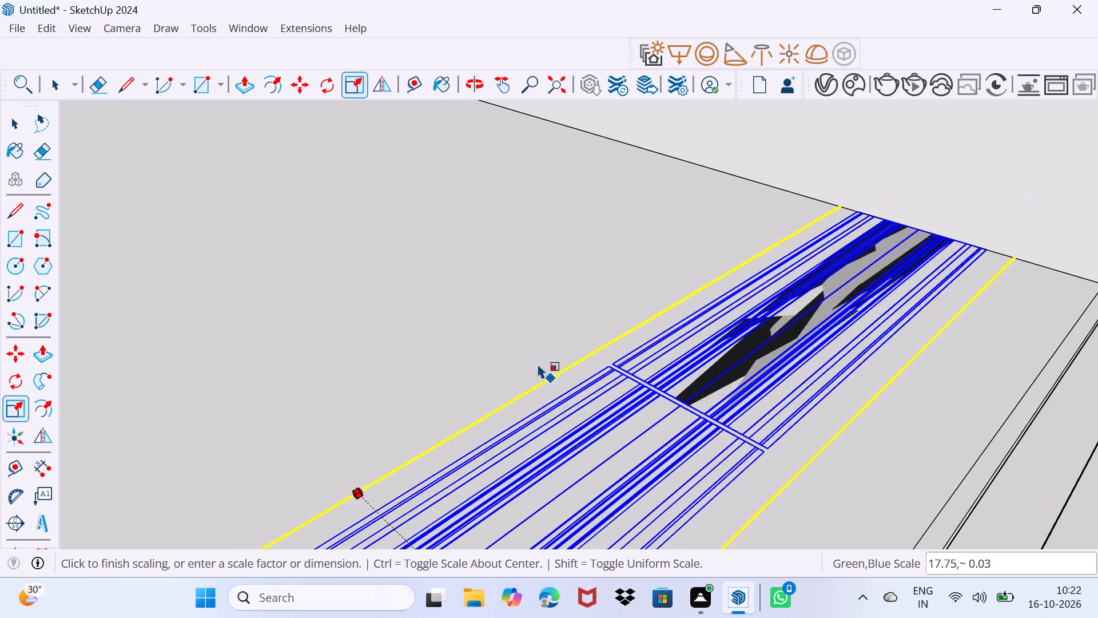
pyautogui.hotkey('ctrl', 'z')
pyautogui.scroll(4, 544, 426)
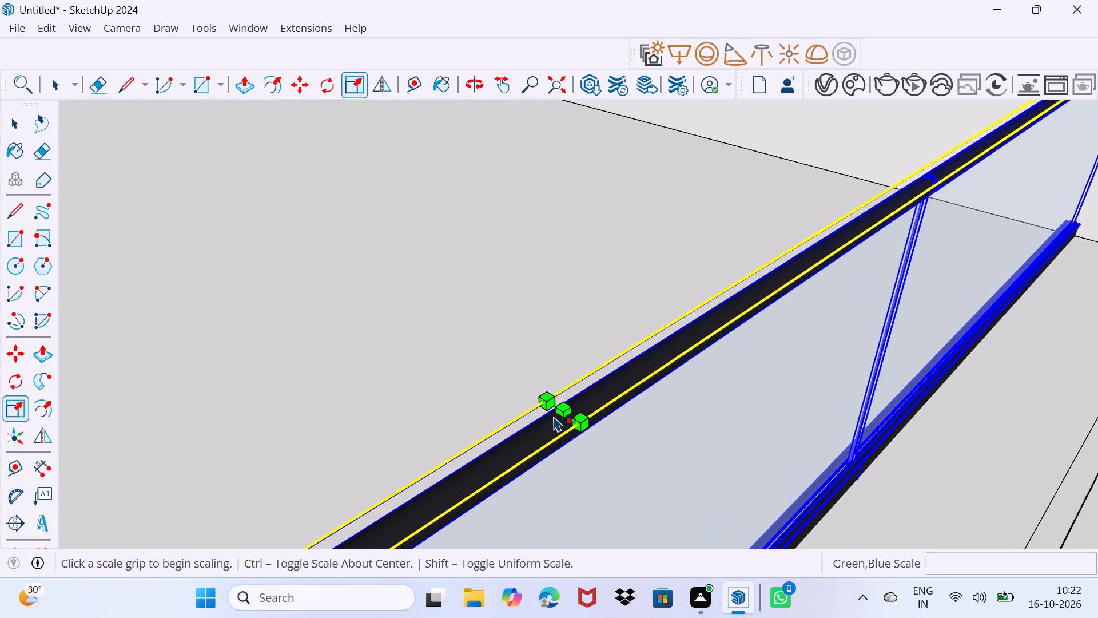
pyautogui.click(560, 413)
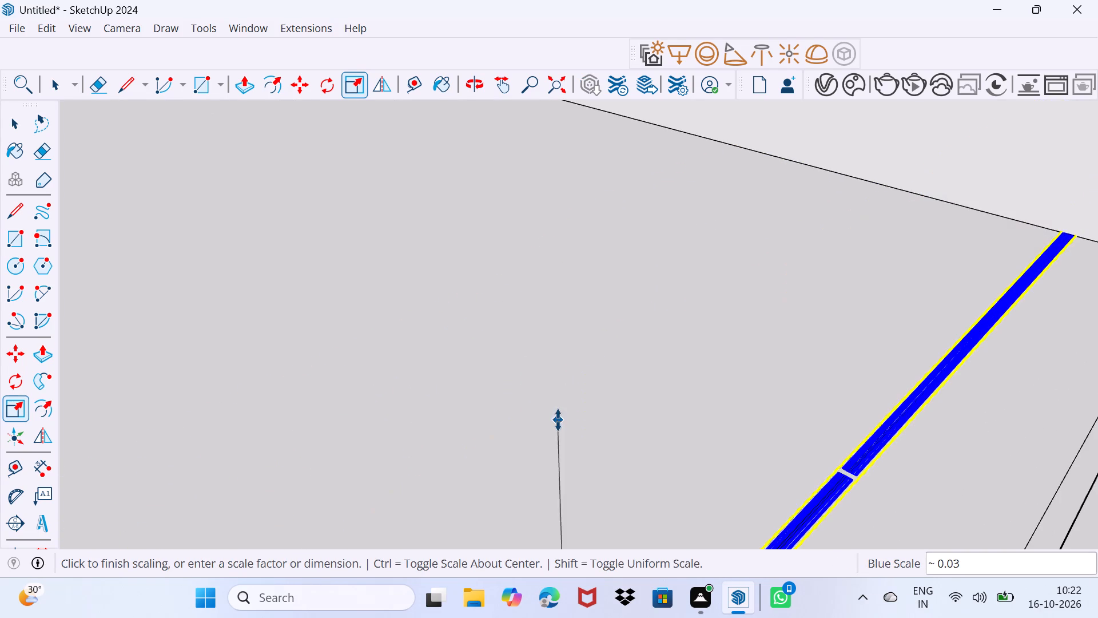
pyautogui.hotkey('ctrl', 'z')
# Scale the lower balcony railing taller along the blue axis, to slightly more than 1.24 times its height.
pyautogui.moveTo(567, 416); pyautogui.dragTo(570, 393)
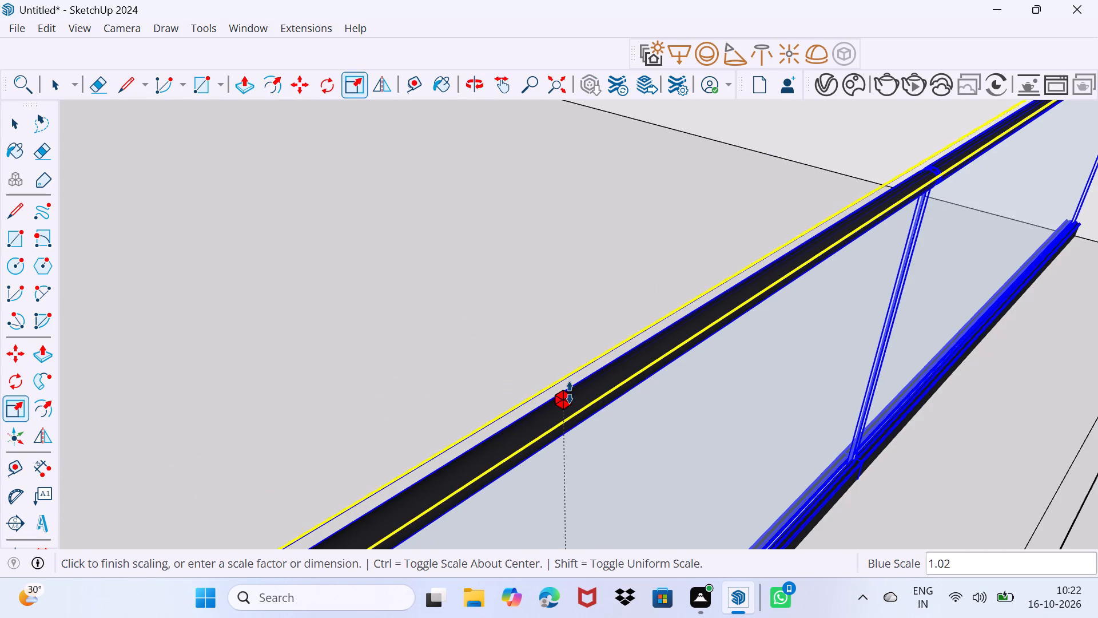
pyautogui.moveTo(570, 393); pyautogui.dragTo(570, 244)
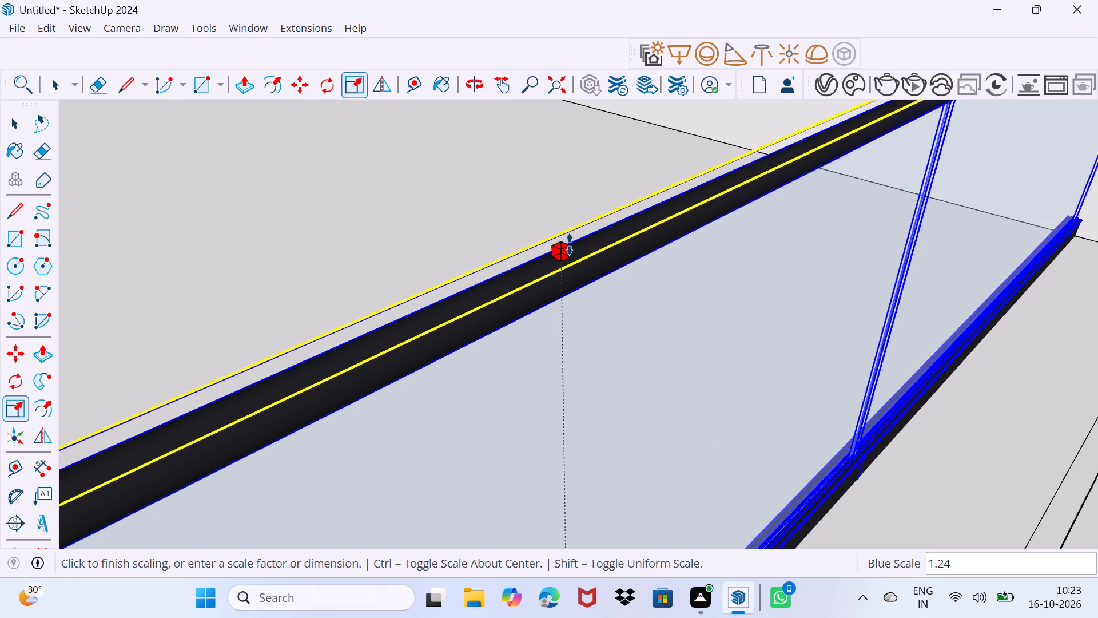
pyautogui.moveTo(570, 244); pyautogui.dragTo(571, 202)
pyautogui.press('space')
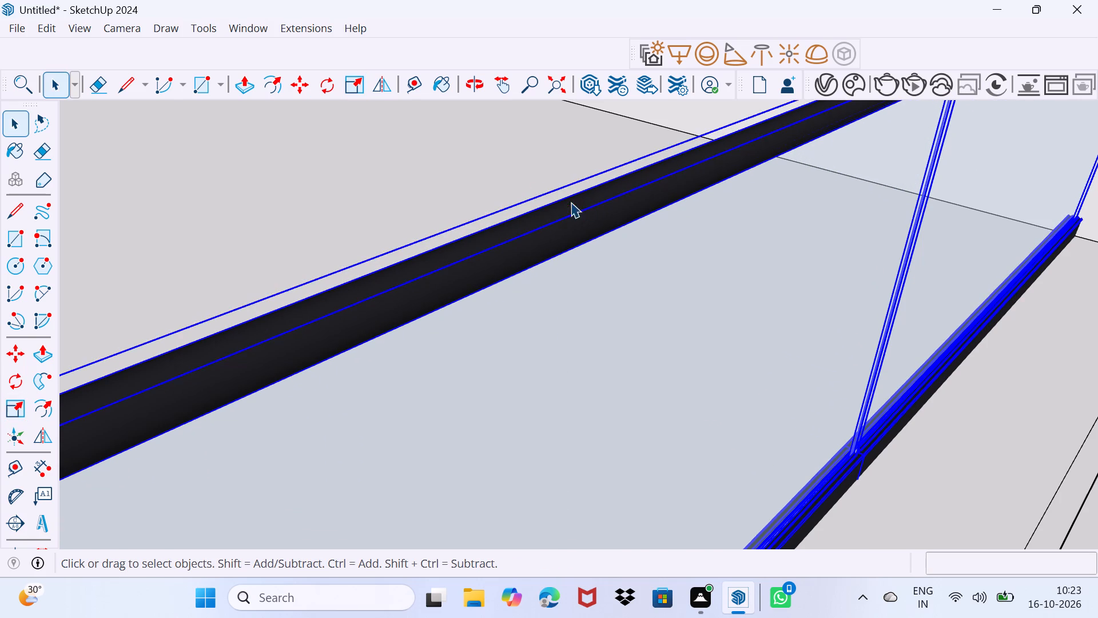
pyautogui.moveTo(562, 315); pyautogui.dragTo(599, 275)
# Copy the lower balcony railing about 15' out onto the open ground slab in front of the building.
pyautogui.scroll(-20, 579, 295)
pyautogui.scroll(-2, 579, 295)
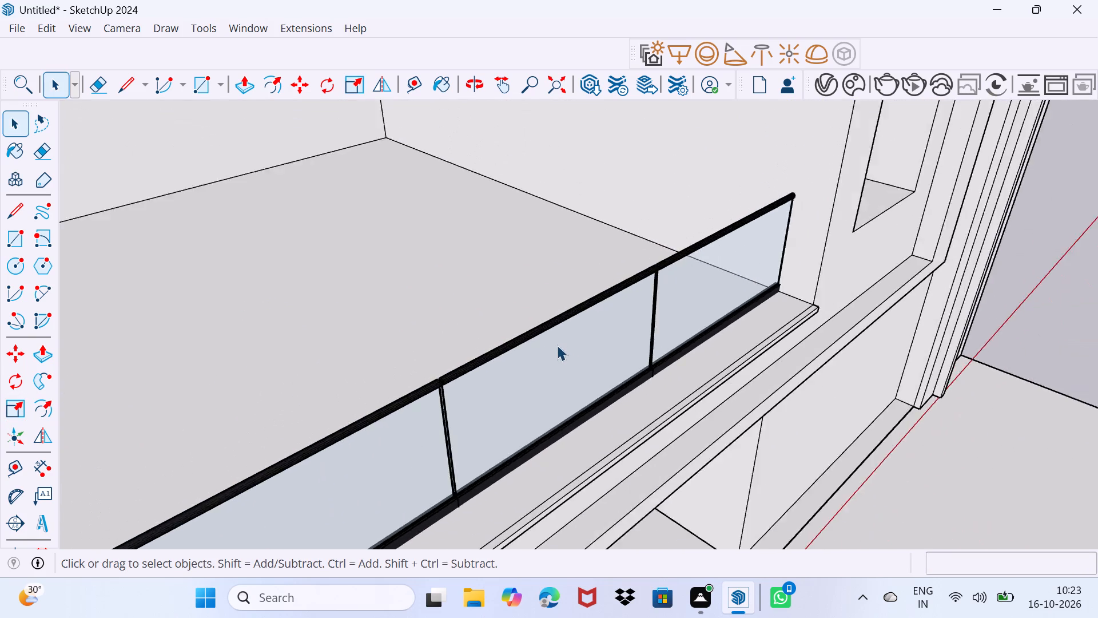
pyautogui.scroll(-13, 557, 345)
pyautogui.moveTo(488, 452); pyautogui.dragTo(596, 436, button='middle')
pyautogui.scroll(1, 488, 453)
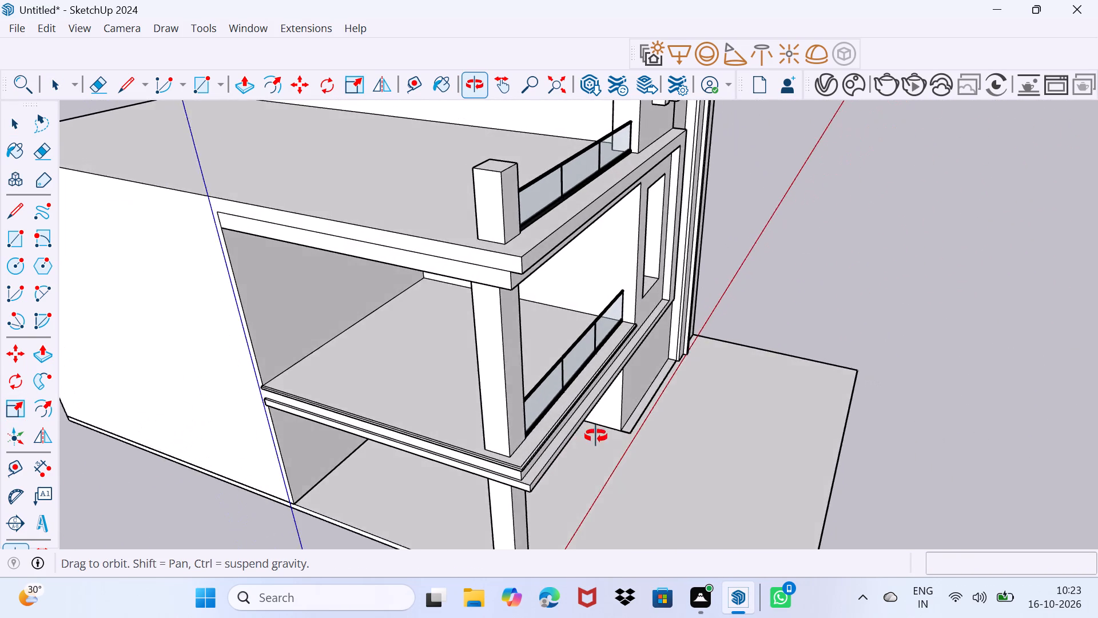
pyautogui.moveTo(596, 436); pyautogui.dragTo(604, 434, button='middle')
pyautogui.click(543, 414)
pyautogui.scroll(4, 544, 413)
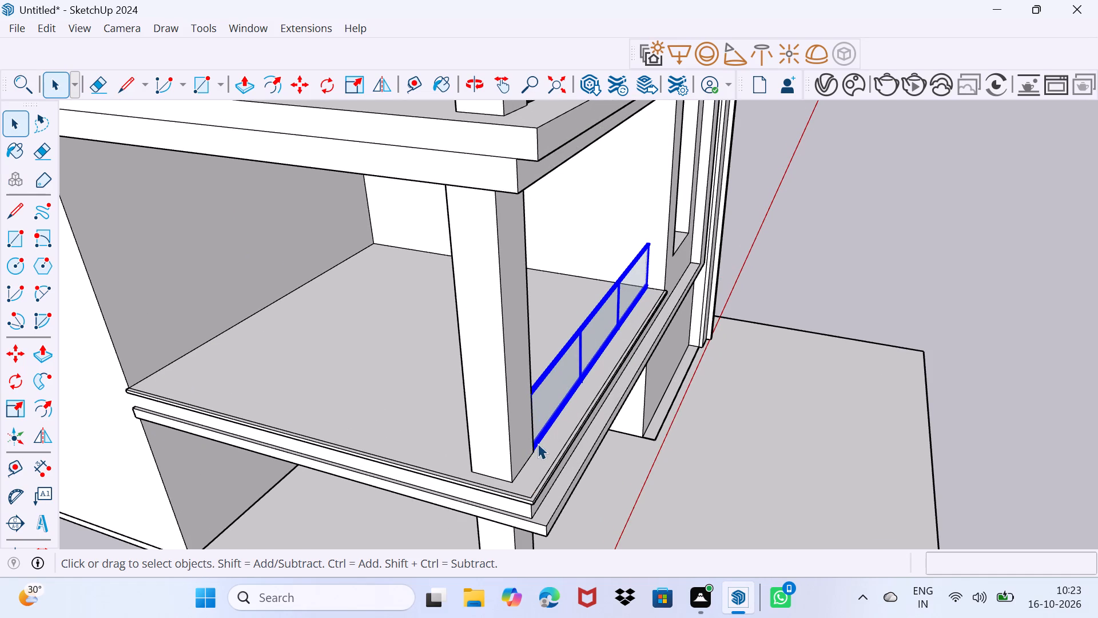
pyautogui.scroll(-3, 538, 443)
pyautogui.keyDown('shift'); pyautogui.moveTo(538, 443); pyautogui.dragTo(595, 350, button='middle'); pyautogui.keyUp('shift')
pyautogui.scroll(2, 584, 373)
pyautogui.press('m')
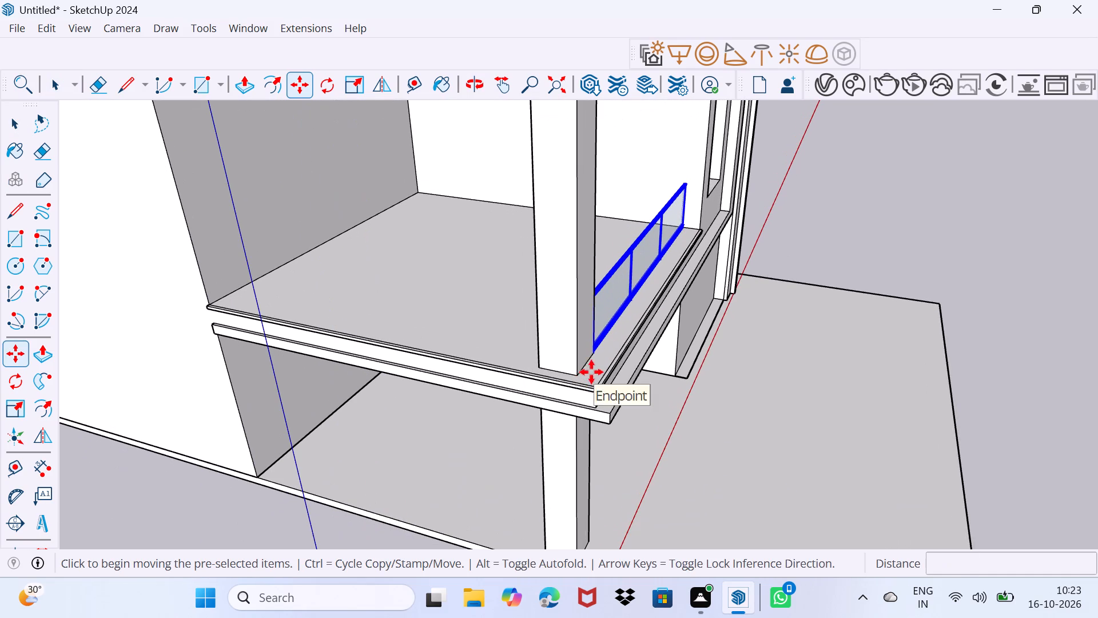
pyautogui.click(598, 359)
pyautogui.scroll(-3, 436, 385)
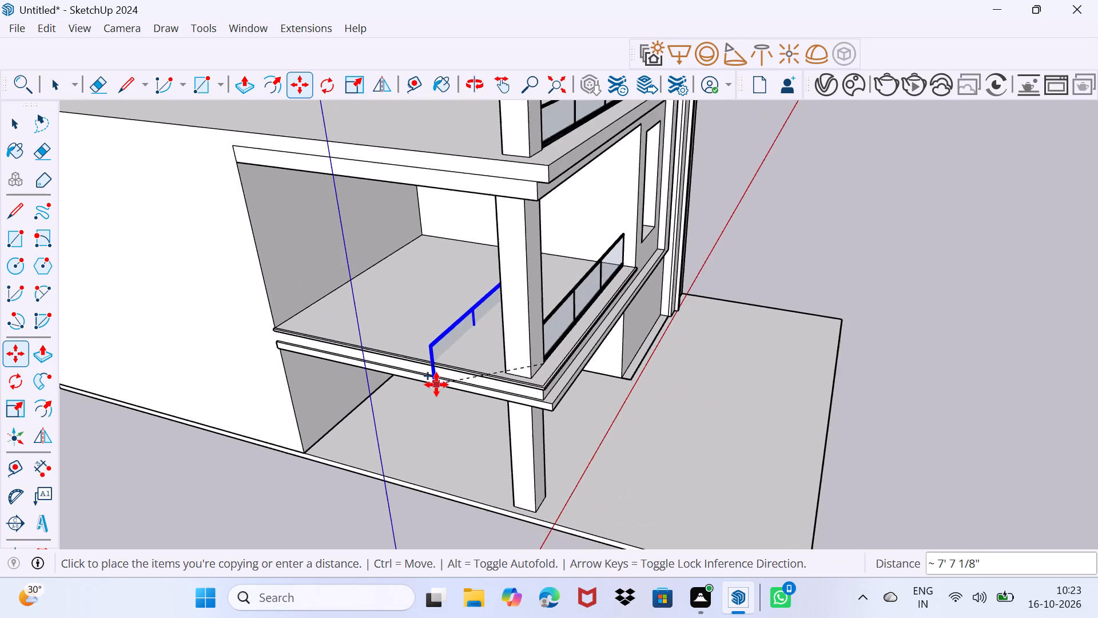
pyautogui.scroll(-7, 436, 385)
pyautogui.click(579, 447)
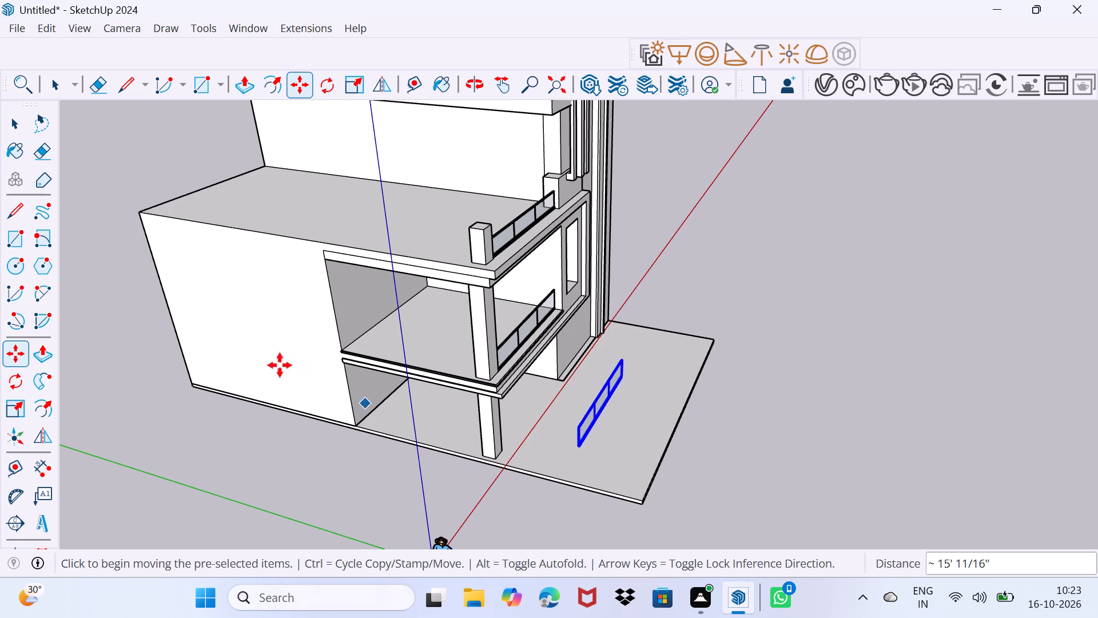
# Rotate the railing copy 90 degrees in the horizontal plane about a point on the open ground beside the slab.
pyautogui.press('space')
pyautogui.click(15, 381)
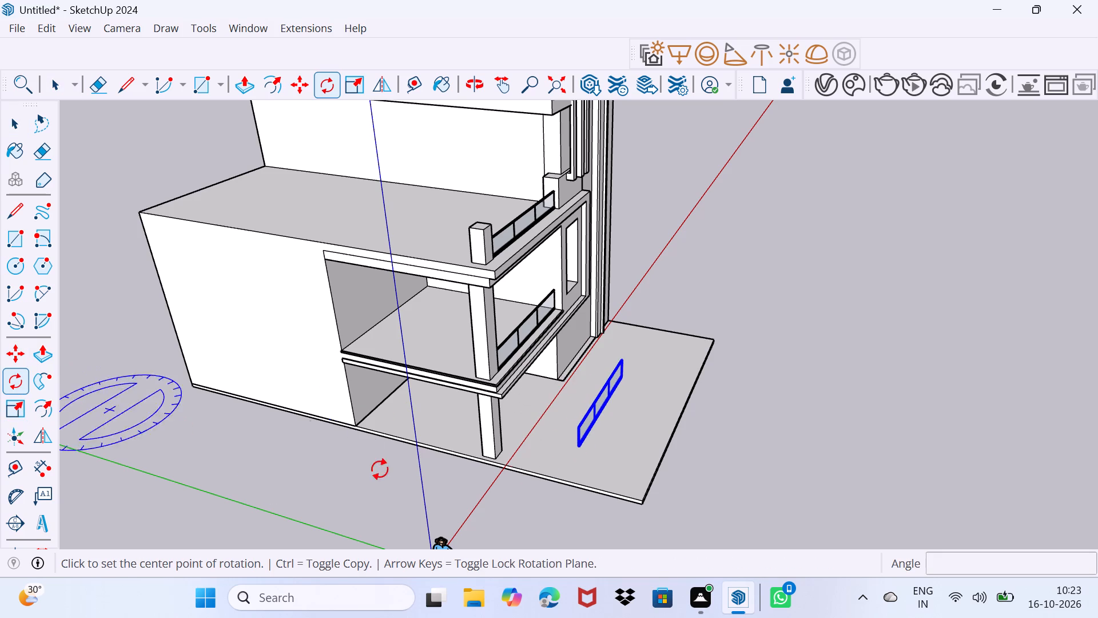
pyautogui.click(830, 447)
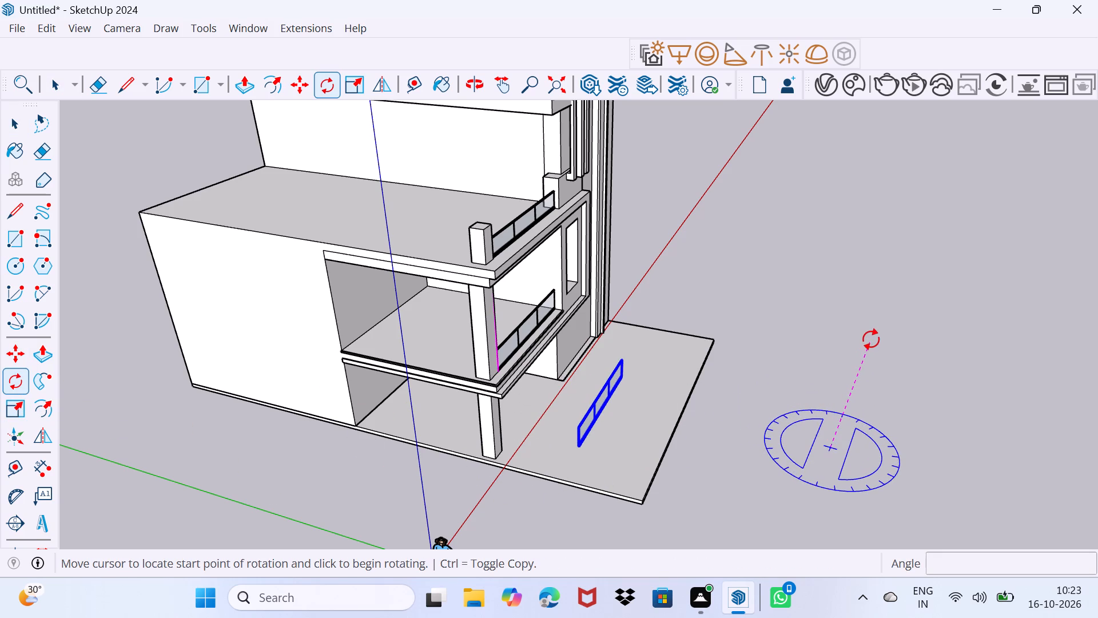
pyautogui.click(871, 339)
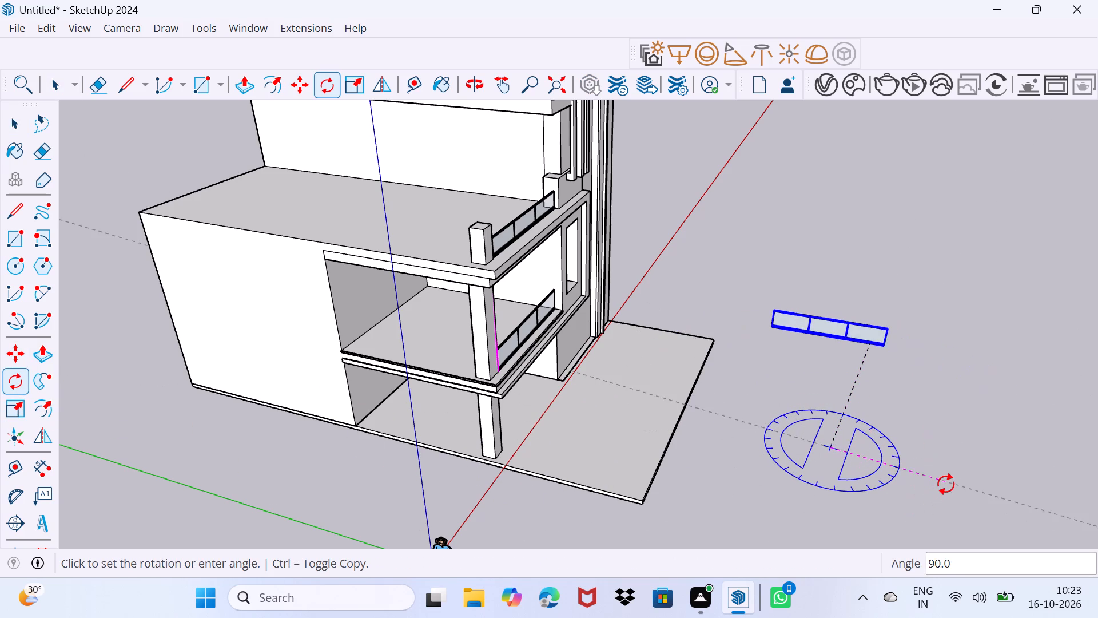
pyautogui.click(946, 483)
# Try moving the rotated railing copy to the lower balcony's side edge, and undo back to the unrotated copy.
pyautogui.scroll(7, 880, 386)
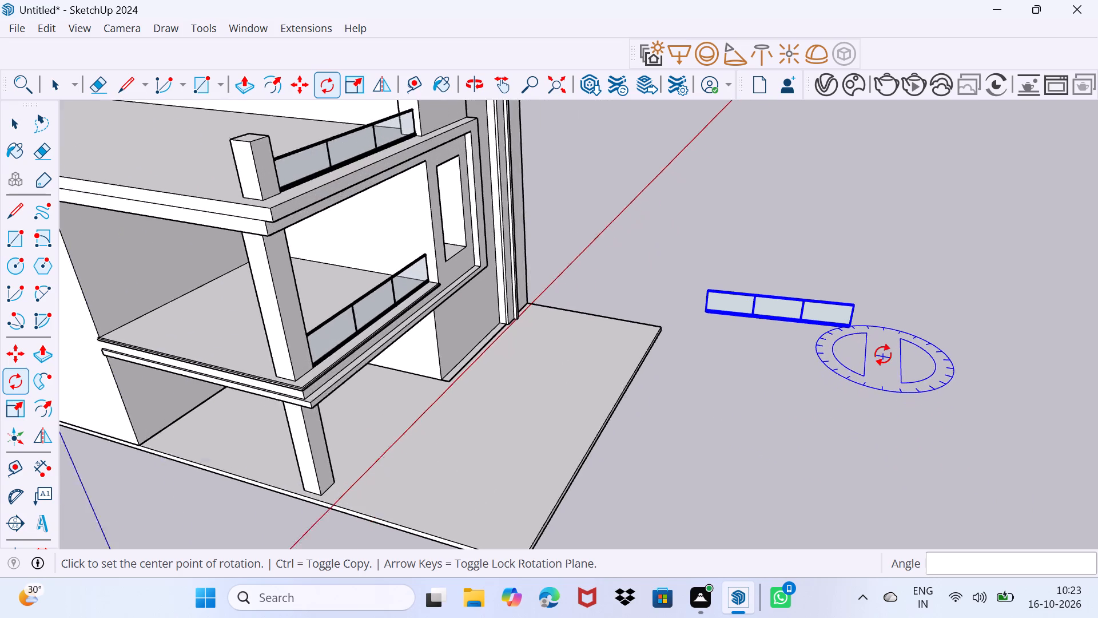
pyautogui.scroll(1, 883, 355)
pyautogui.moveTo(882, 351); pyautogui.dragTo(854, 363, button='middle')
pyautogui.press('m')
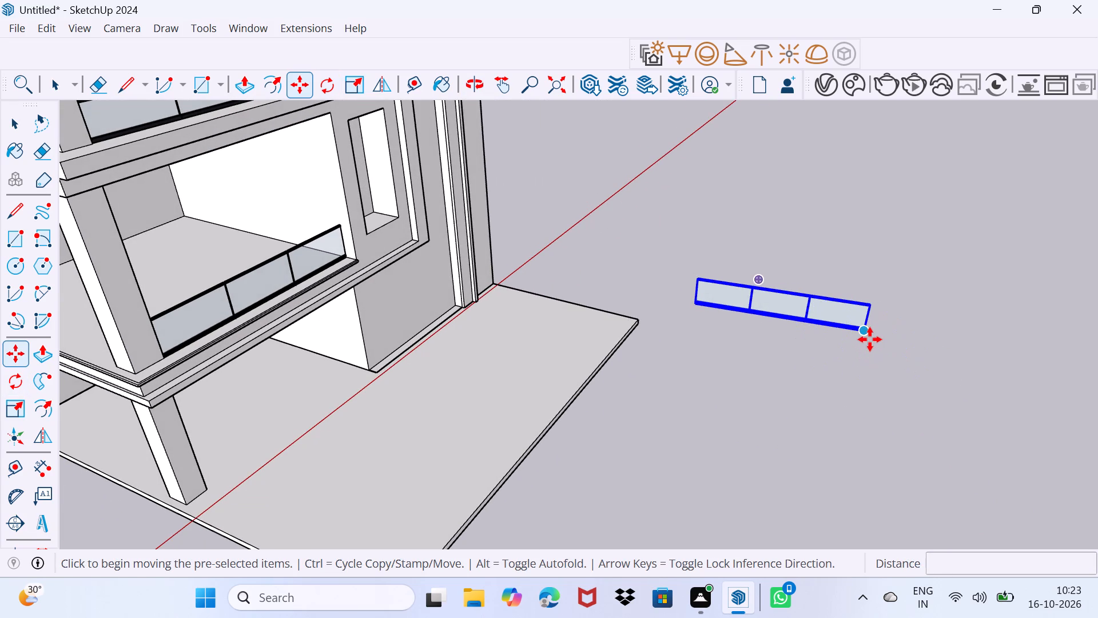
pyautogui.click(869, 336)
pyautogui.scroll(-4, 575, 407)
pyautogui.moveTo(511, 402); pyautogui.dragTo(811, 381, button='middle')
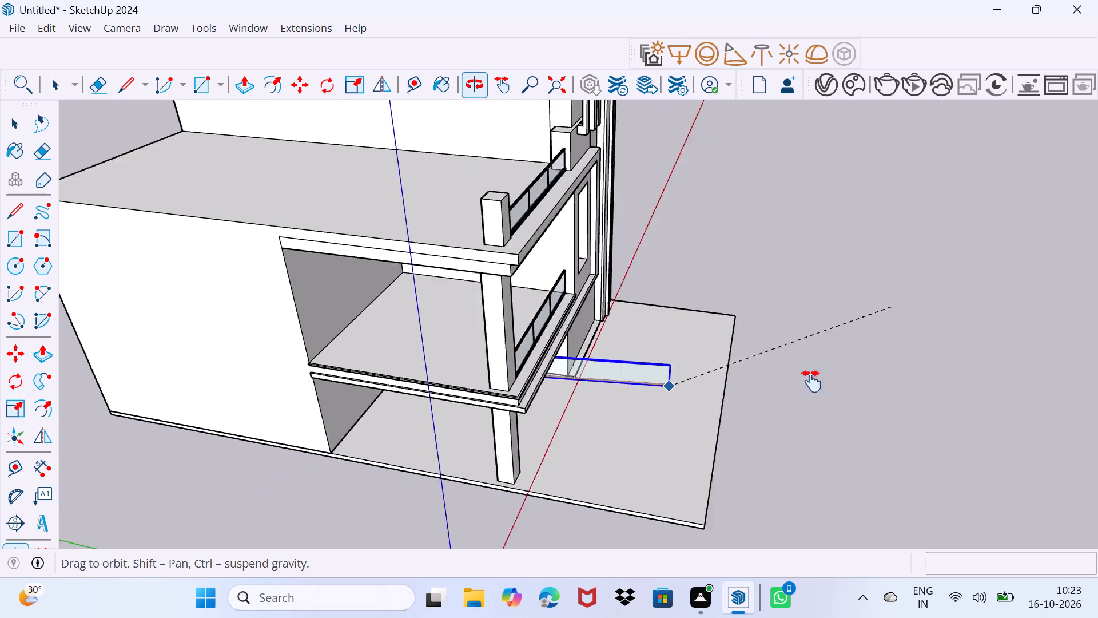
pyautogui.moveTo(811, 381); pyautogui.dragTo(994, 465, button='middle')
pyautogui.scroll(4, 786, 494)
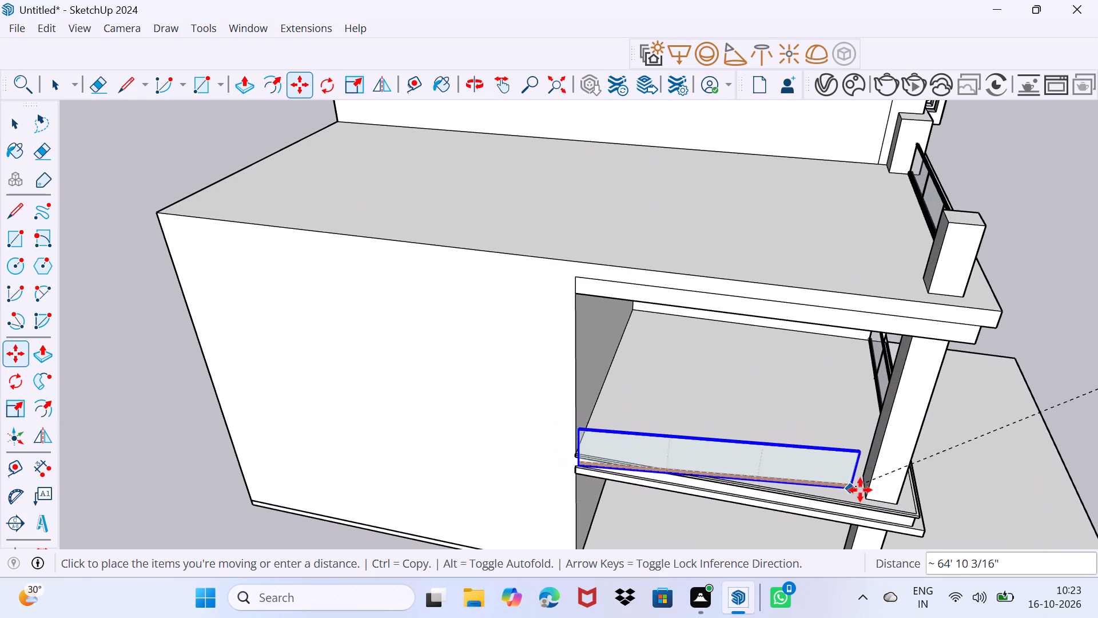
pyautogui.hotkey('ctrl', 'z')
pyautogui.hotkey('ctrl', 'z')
# Rotate the railing copy in the horizontal plane about a point on the open ground, making it parallel to the balcony's side edge.
pyautogui.keyDown('ctrl'); pyautogui.scroll(-4, 942, 474); pyautogui.keyUp('ctrl')
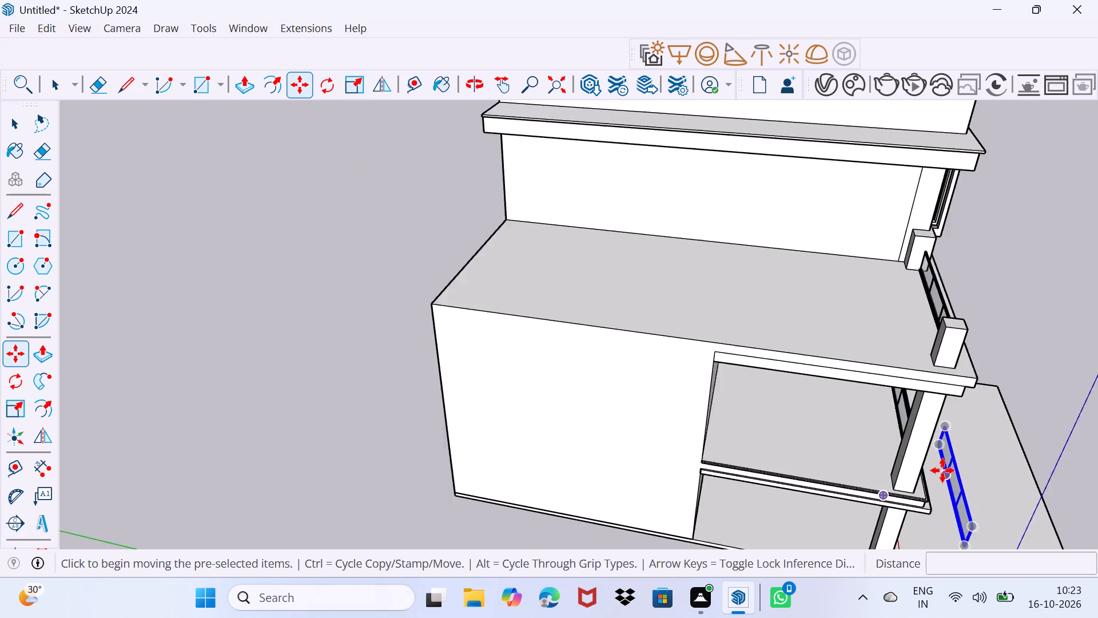
pyautogui.keyDown('ctrl'); pyautogui.scroll(-6, 942, 470); pyautogui.keyUp('ctrl')
pyautogui.moveTo(1035, 484); pyautogui.dragTo(699, 401, button='middle')
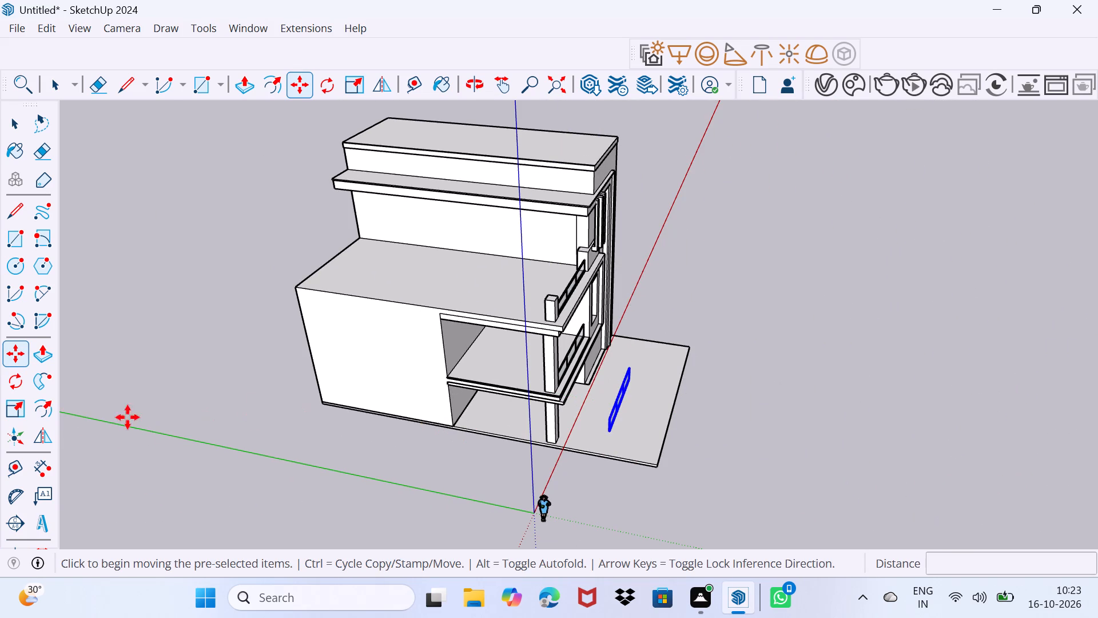
pyautogui.click(18, 379)
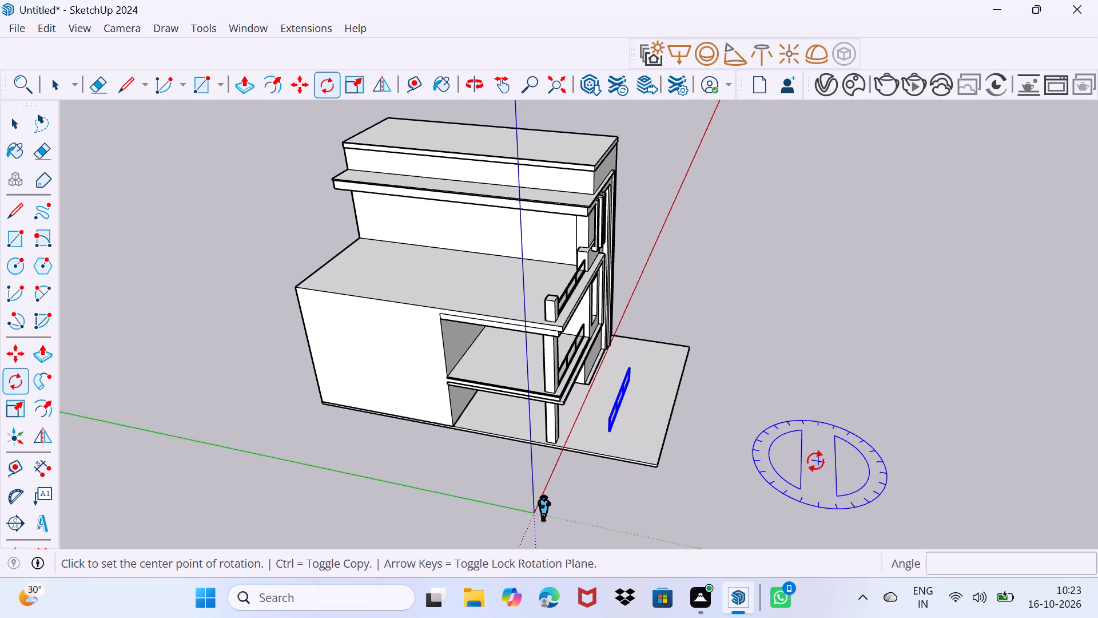
pyautogui.click(815, 461)
pyautogui.click(821, 356)
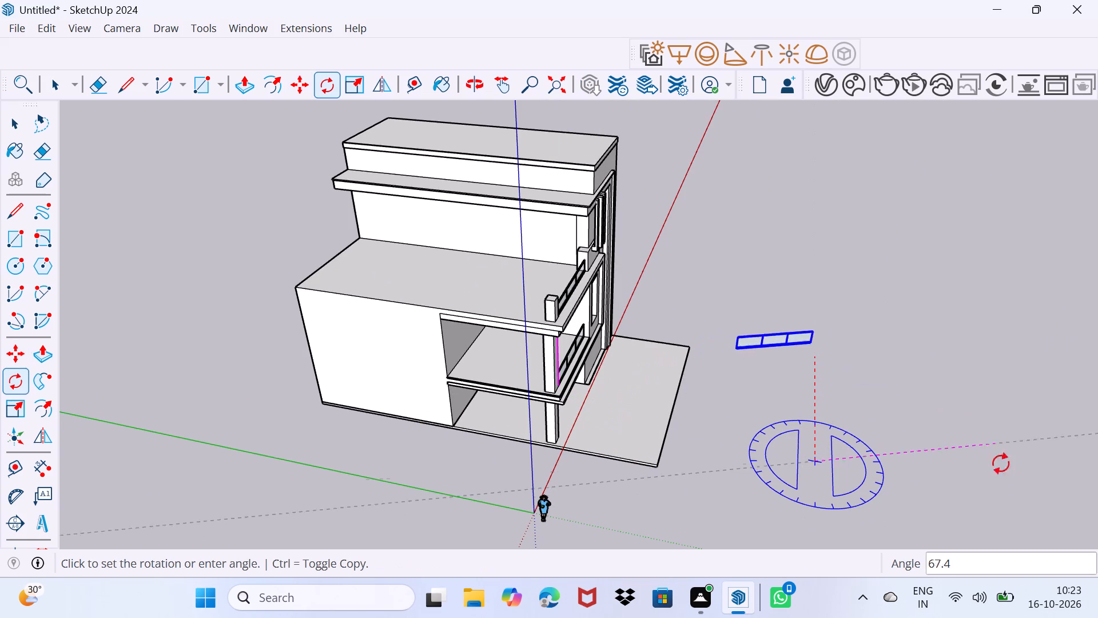
pyautogui.click(1013, 501)
pyautogui.scroll(2, 920, 419)
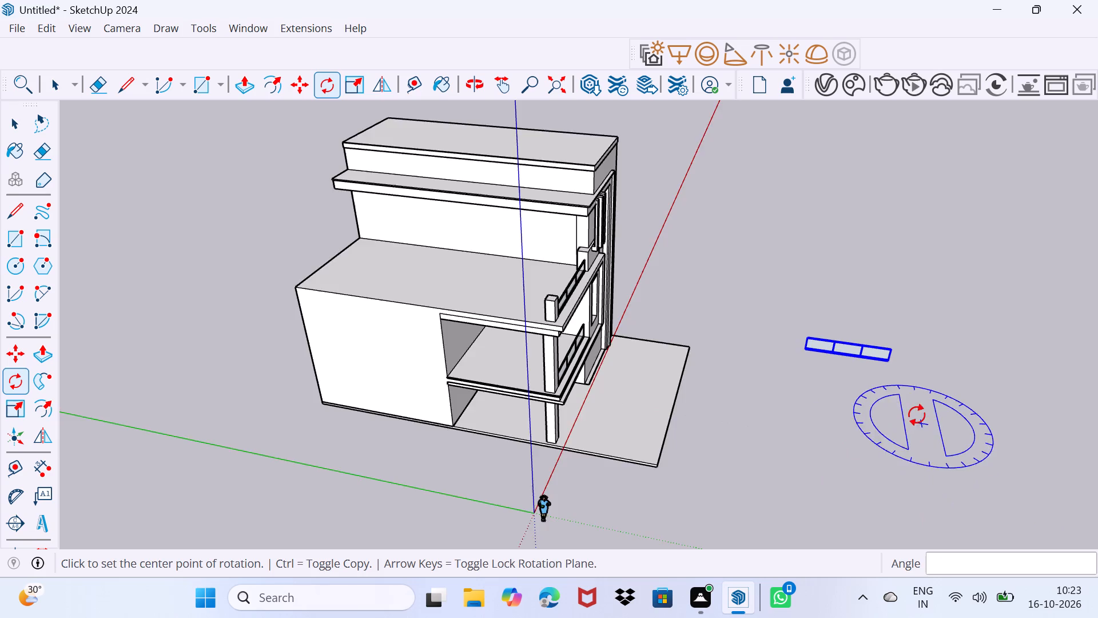
pyautogui.scroll(2, 917, 415)
pyautogui.press('space')
# Move the rotated railing copy by its bottom end corner about 78' 11" onto the lower balcony's side edge, ending at the corner column.
pyautogui.scroll(7, 892, 375)
pyautogui.moveTo(880, 348); pyautogui.dragTo(810, 349, button='middle')
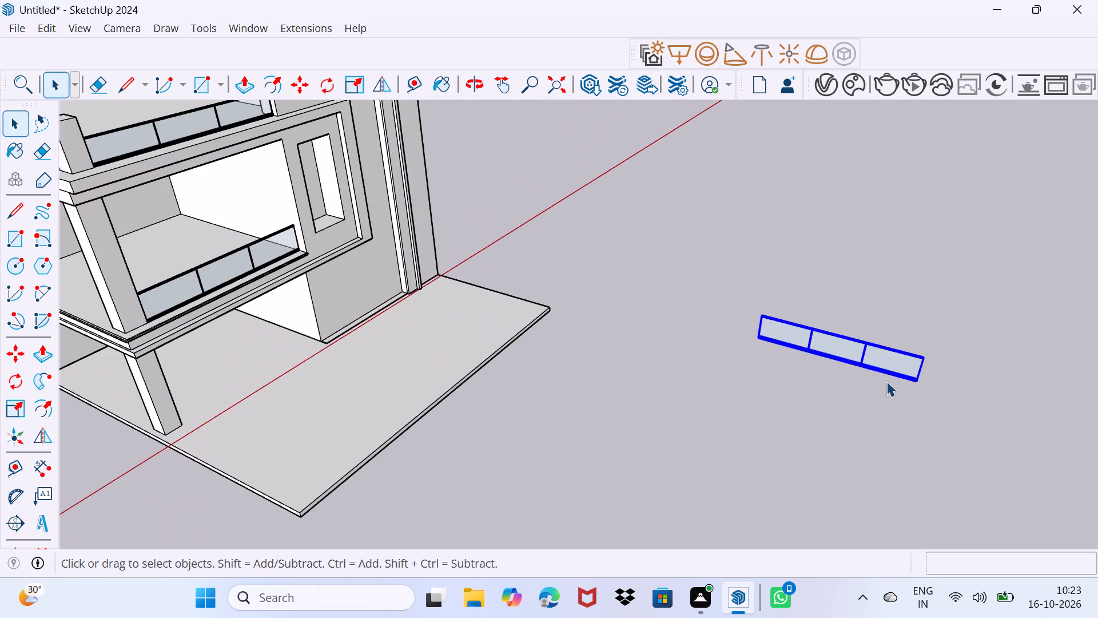
pyautogui.scroll(3, 886, 382)
pyautogui.press('m')
pyautogui.click(927, 385)
pyautogui.scroll(-2, 468, 422)
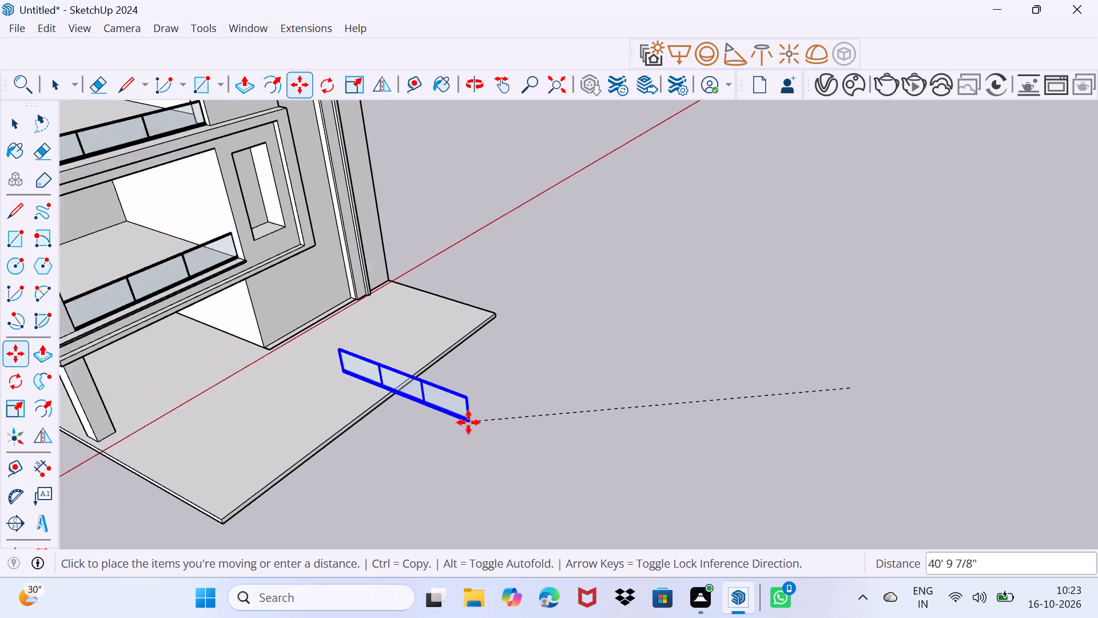
pyautogui.scroll(-2, 468, 422)
pyautogui.moveTo(457, 422); pyautogui.dragTo(942, 489, button='middle')
pyautogui.scroll(3, 611, 423)
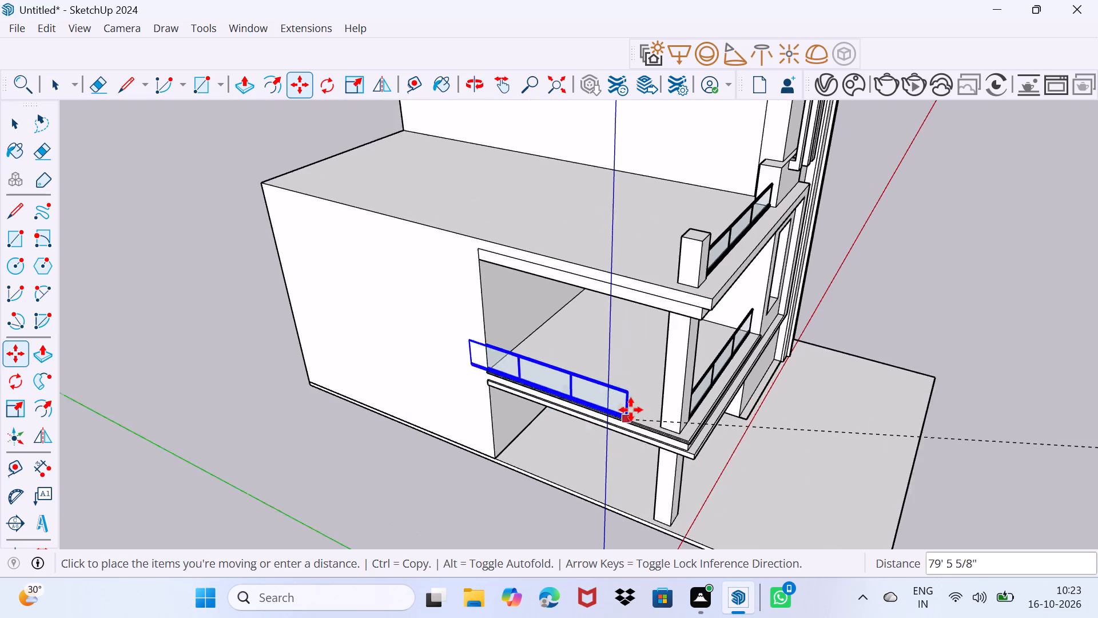
pyautogui.scroll(5, 630, 410)
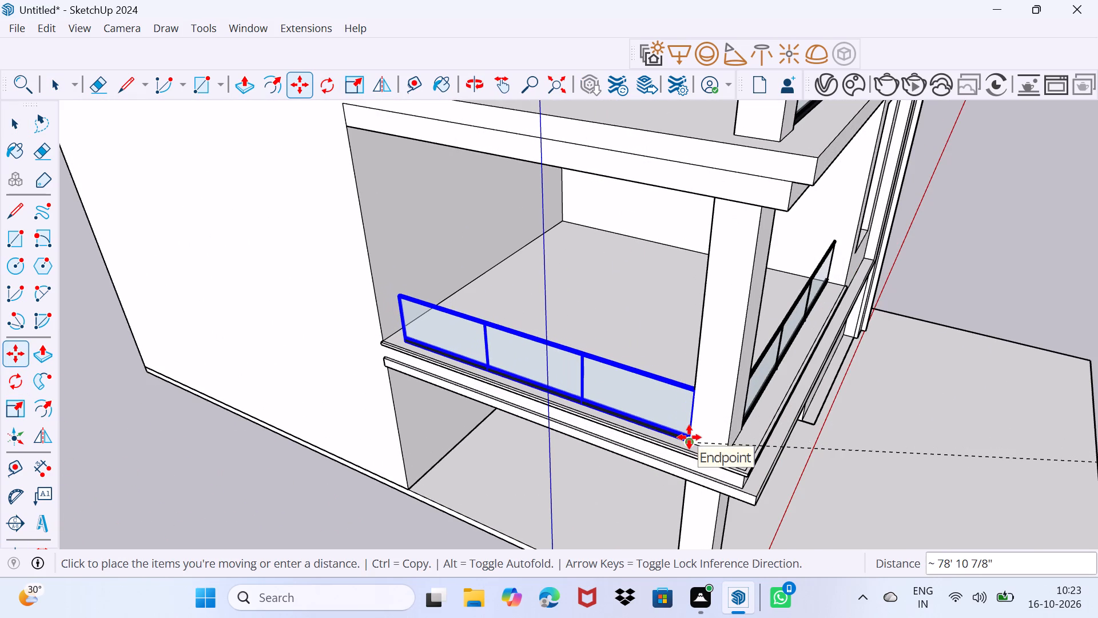
pyautogui.click(689, 437)
# Scale the side railing lengthwise along the red axis to about 1.07 so it reaches the wall, and deselect it.
pyautogui.moveTo(449, 405); pyautogui.dragTo(663, 395, button='middle')
pyautogui.scroll(4, 491, 382)
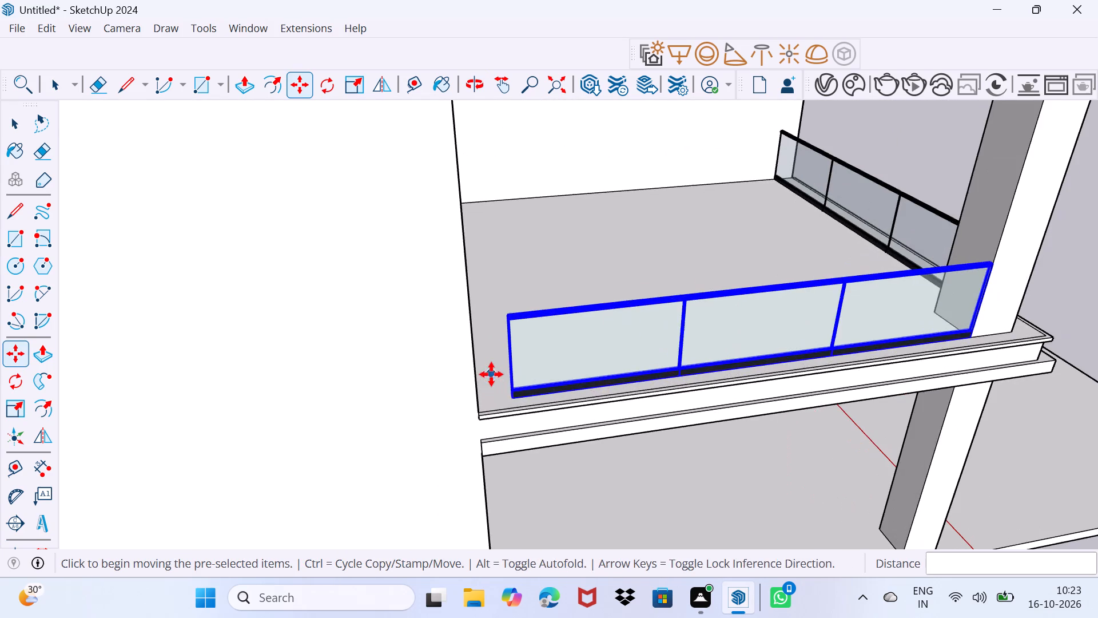
pyautogui.scroll(4, 504, 394)
pyautogui.press('s')
pyautogui.scroll(3, 522, 381)
pyautogui.moveTo(519, 370); pyautogui.dragTo(605, 360, button='middle')
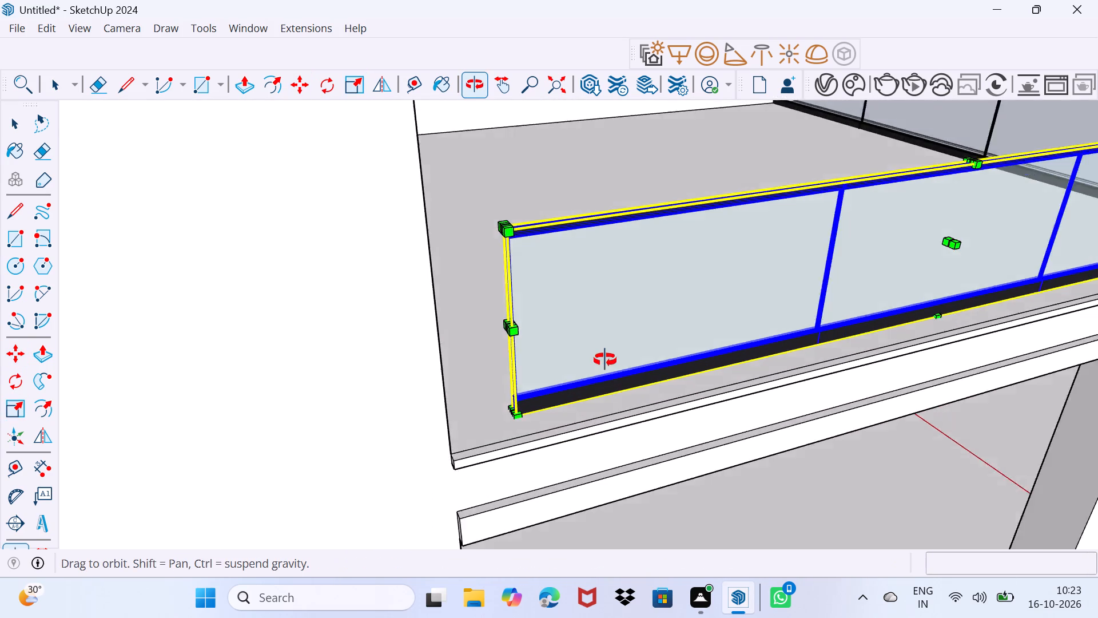
pyautogui.moveTo(605, 360); pyautogui.dragTo(626, 355, button='middle')
pyautogui.scroll(7, 510, 368)
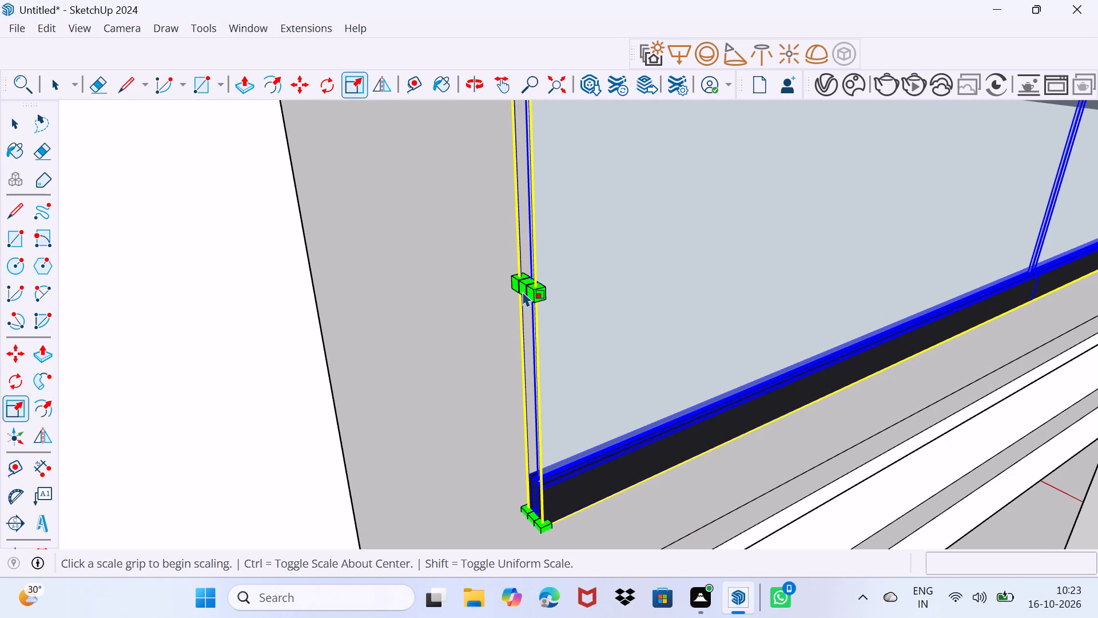
pyautogui.scroll(4, 523, 291)
pyautogui.click(541, 279)
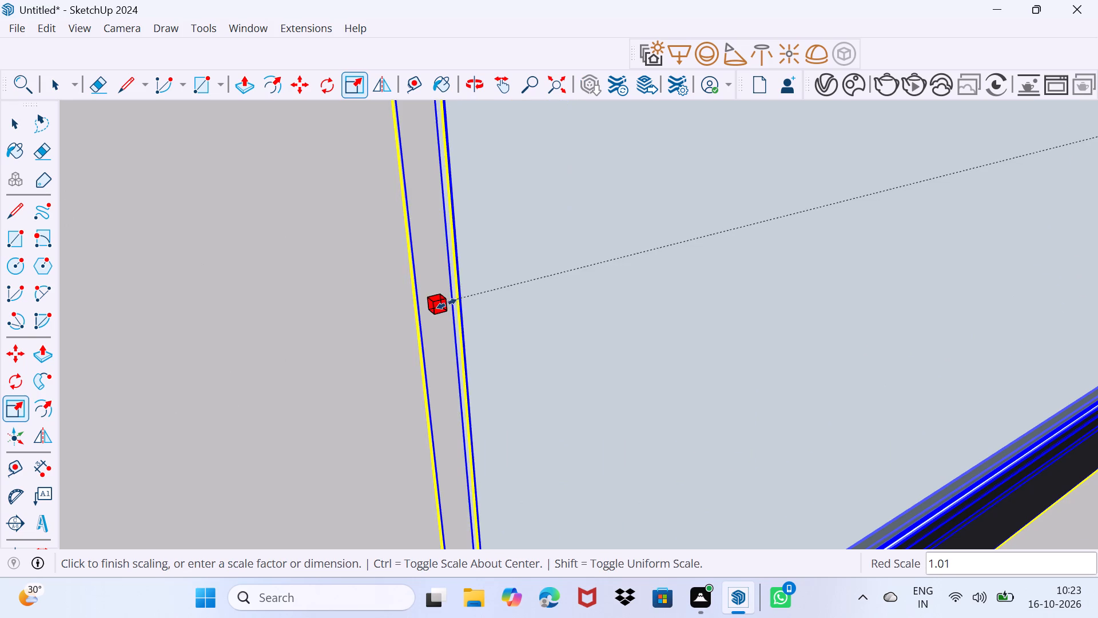
pyautogui.scroll(-10, 422, 311)
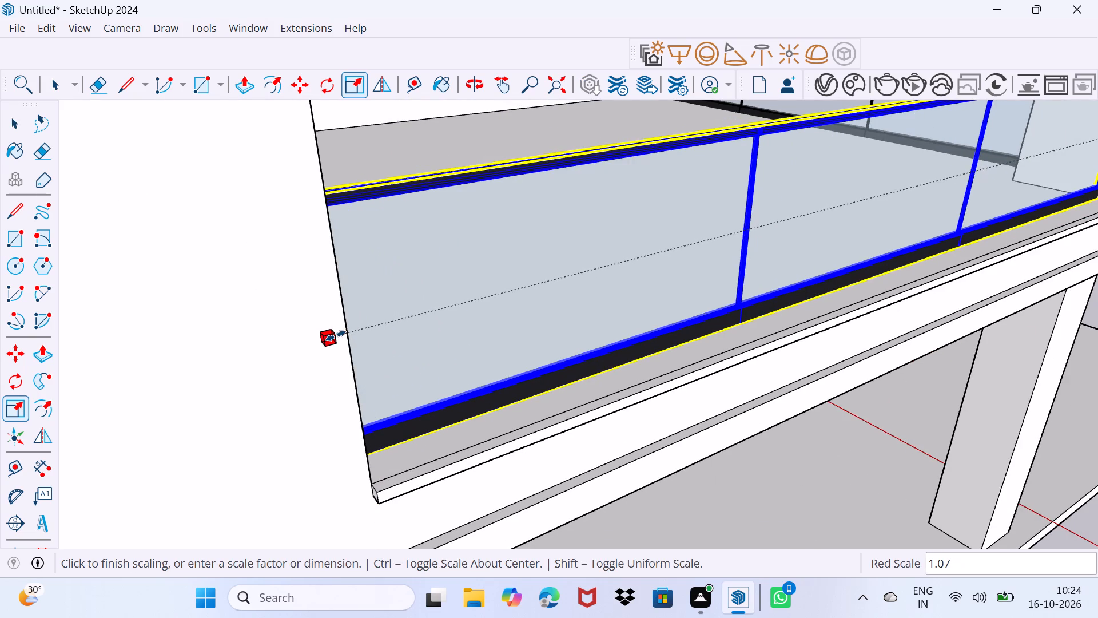
pyautogui.click(336, 336)
pyautogui.press('space')
pyautogui.moveTo(337, 388); pyautogui.dragTo(363, 370)
# Open 3D Warehouse, search its models for "CNC JAIL" and look through the results.
pyautogui.scroll(-11, 379, 358)
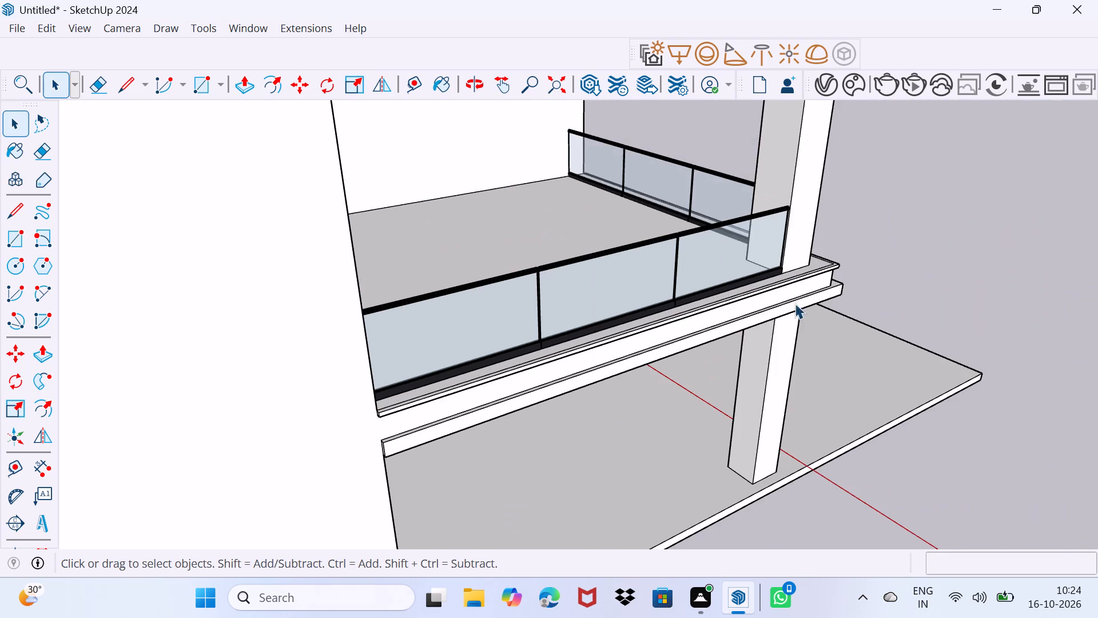
pyautogui.moveTo(798, 303); pyautogui.dragTo(364, 316, button='middle')
pyautogui.scroll(-7, 363, 315)
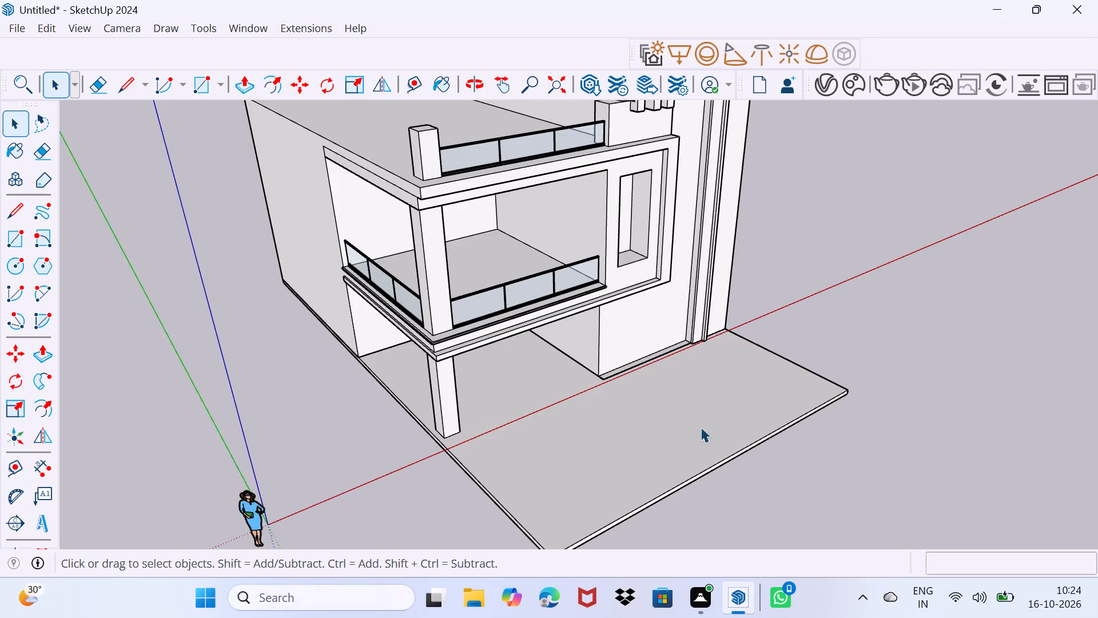
pyautogui.click(256, 20)
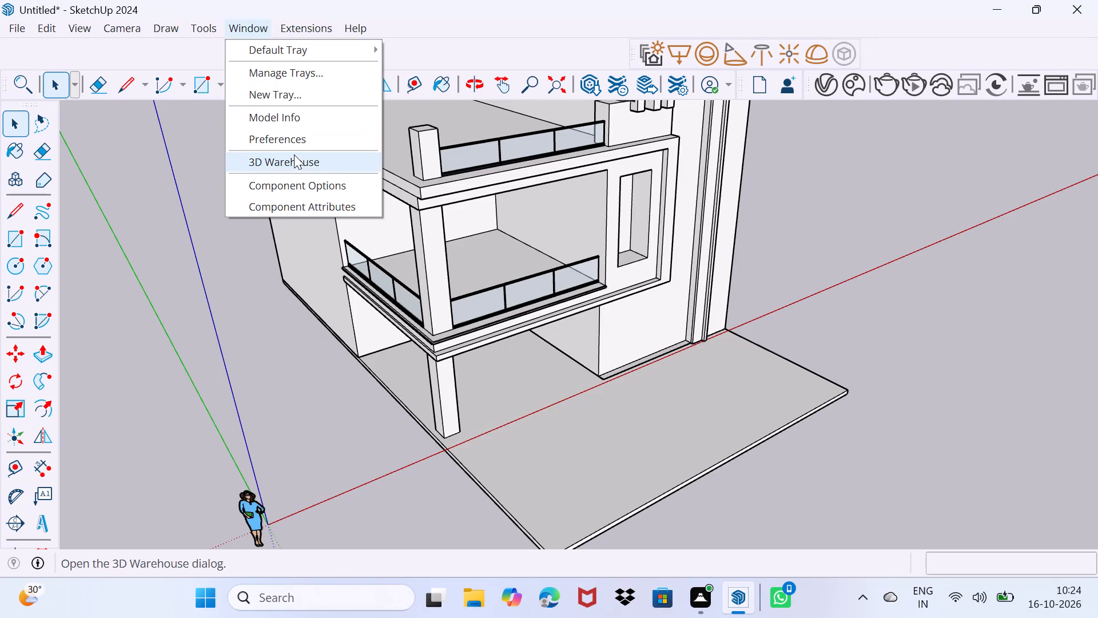
pyautogui.click(296, 158)
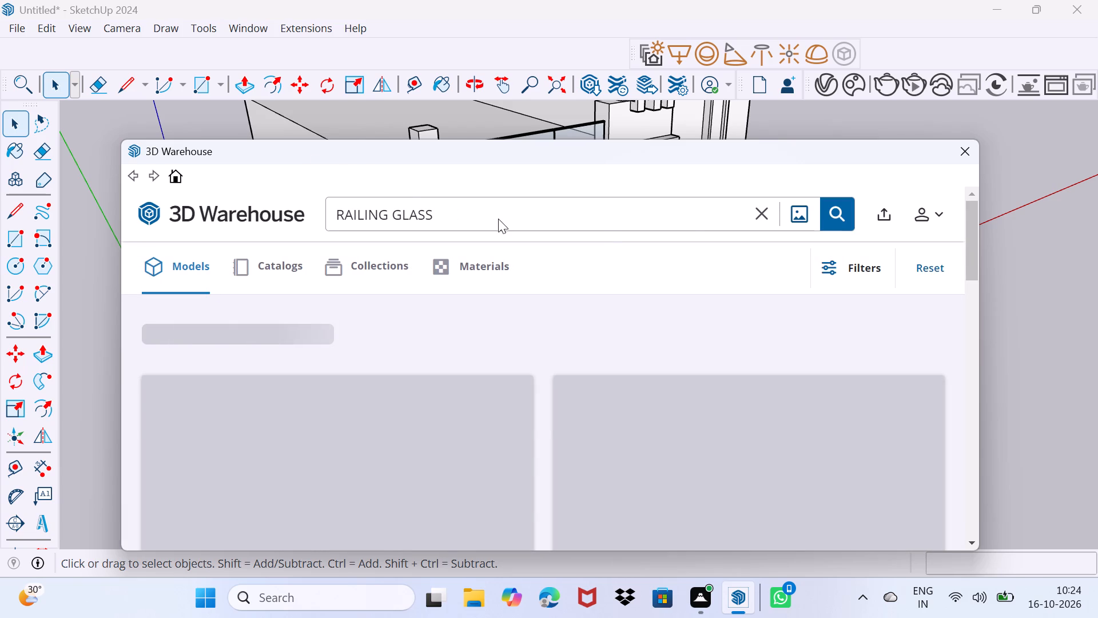
pyautogui.click(774, 227)
pyautogui.click(768, 216)
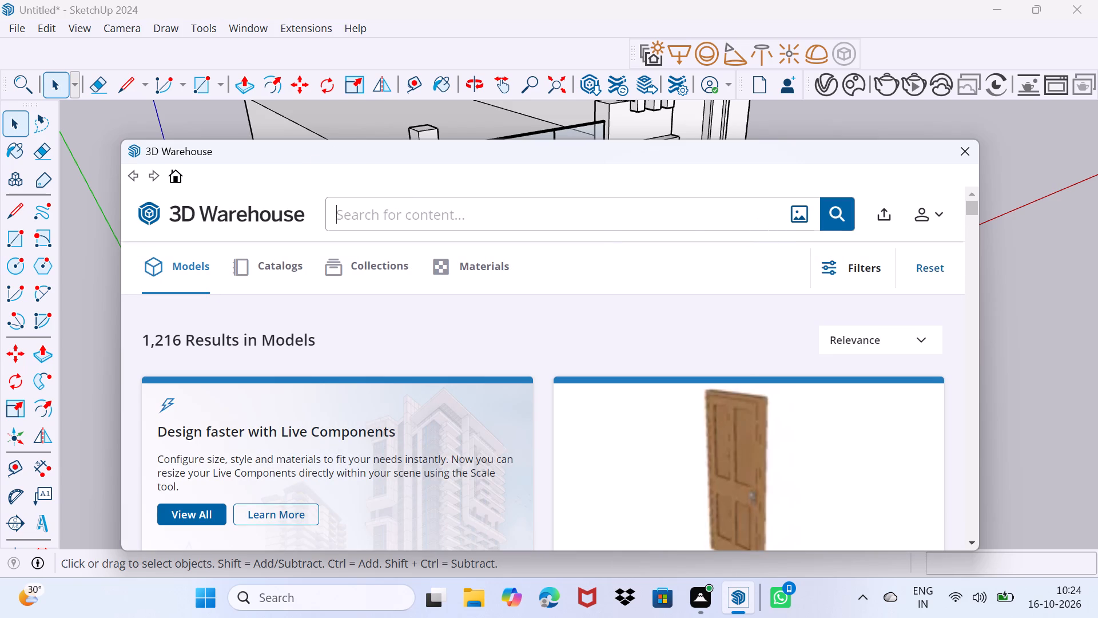
pyautogui.press('c')
pyautogui.press('n')
pyautogui.press('c')
pyautogui.press('space')
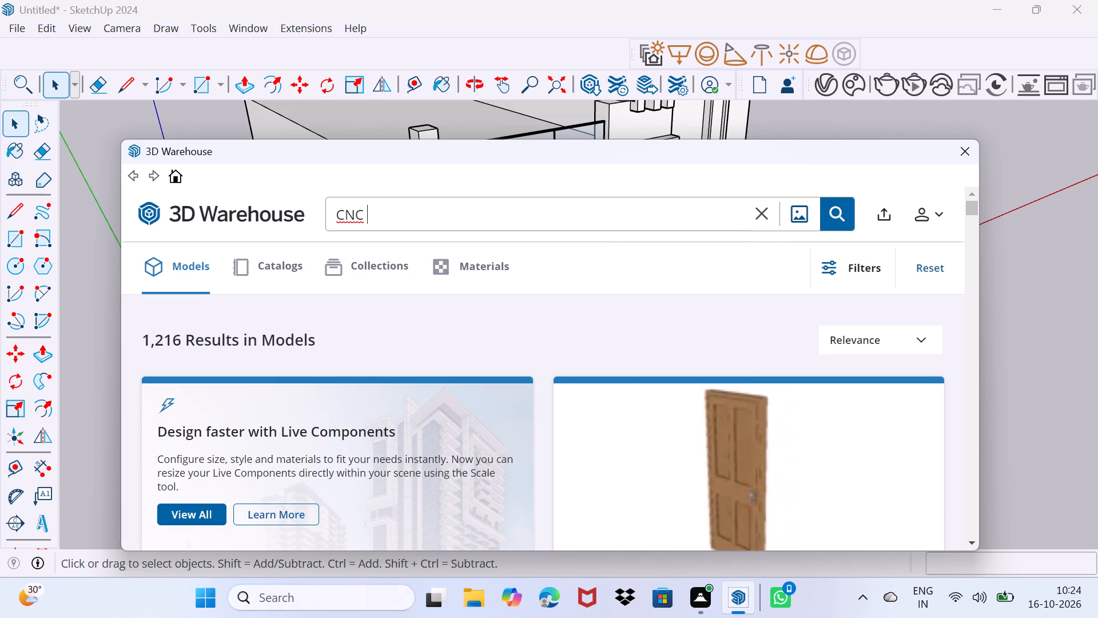
pyautogui.write('JAU')
pyautogui.press('BackSpace')
pyautogui.write('IL')
pyautogui.press('Return')
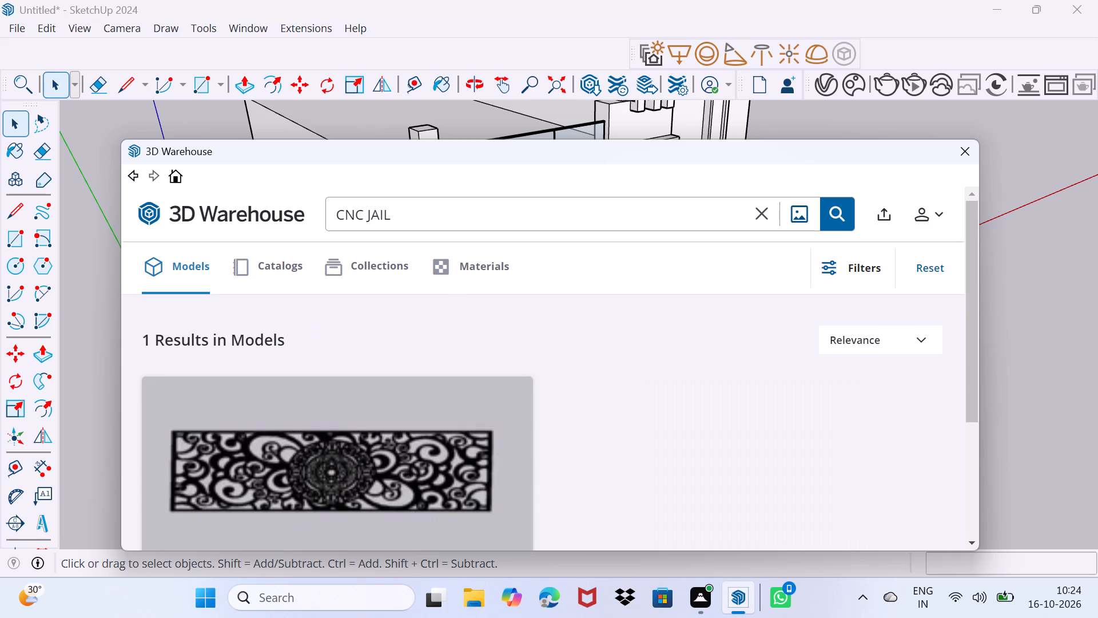
pyautogui.scroll(-4, 631, 378)
pyautogui.scroll(-5, 586, 418)
pyautogui.scroll(4, 557, 419)
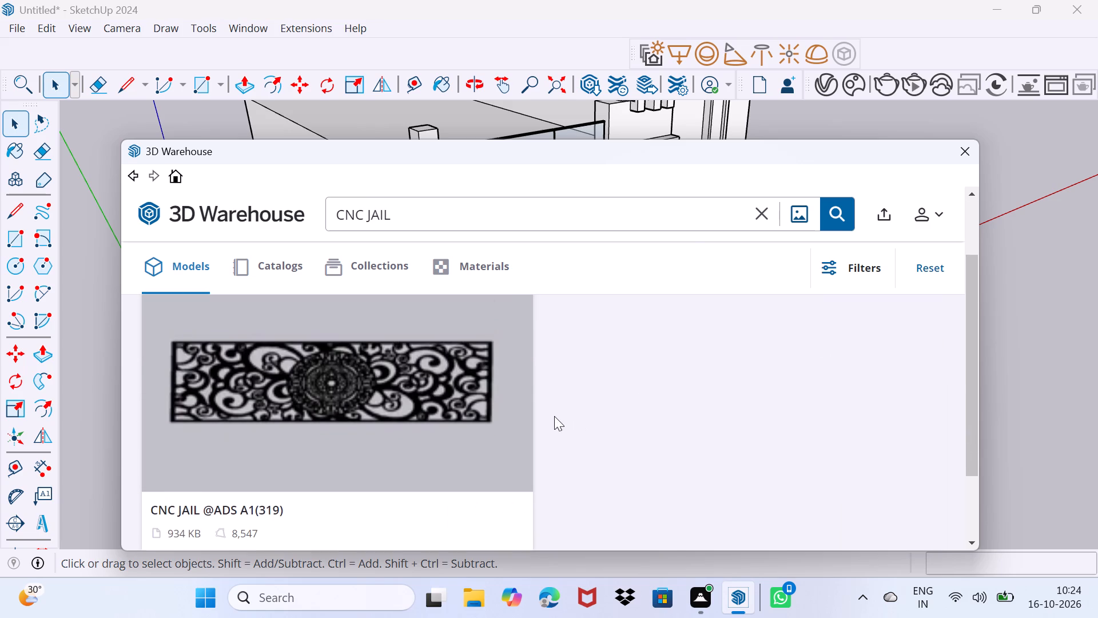
pyautogui.scroll(1, 554, 416)
pyautogui.scroll(5, 483, 352)
pyautogui.scroll(-3, 423, 319)
pyautogui.scroll(4, 417, 322)
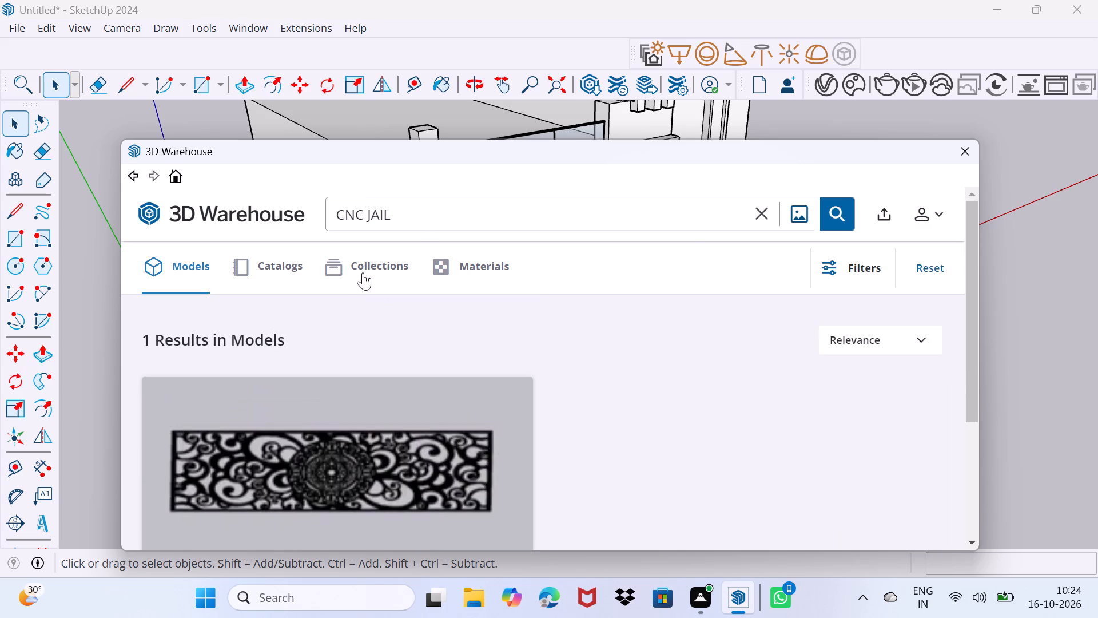
# Switch the 3D Warehouse search to collections and search again for "cnc jail".
pyautogui.click(361, 268)
pyautogui.click(408, 212)
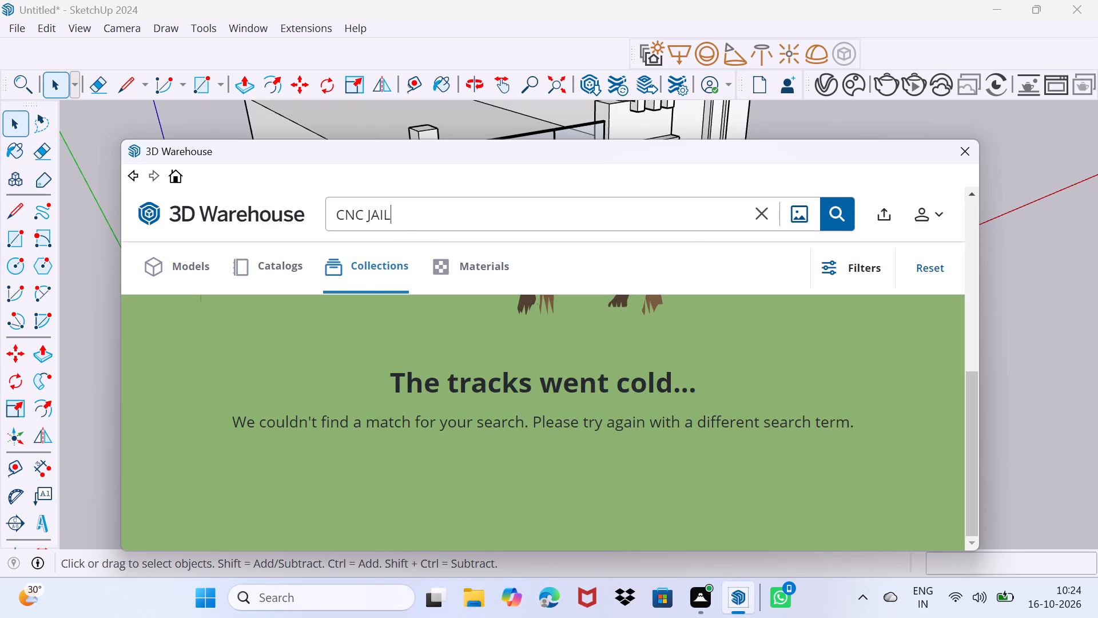
pyautogui.press('BackSpace')
pyautogui.press('BackSpace')
pyautogui.press('BackSpace')
pyautogui.press('BackSpace')
pyautogui.press('BackSpace')
pyautogui.press('BackSpace')
pyautogui.press('BackSpace')
pyautogui.press('BackSpace')
pyautogui.press('BackSpace')
pyautogui.press('BackSpace')
pyautogui.press('BackSpace')
pyautogui.press('BackSpace')
pyautogui.press('BackSpace')
pyautogui.press('BackSpace')
pyautogui.press('BackSpace')
pyautogui.press('BackSpace')
pyautogui.press('BackSpace')
pyautogui.press('BackSpace')
pyautogui.press('BackSpace')
pyautogui.press('BackSpace')
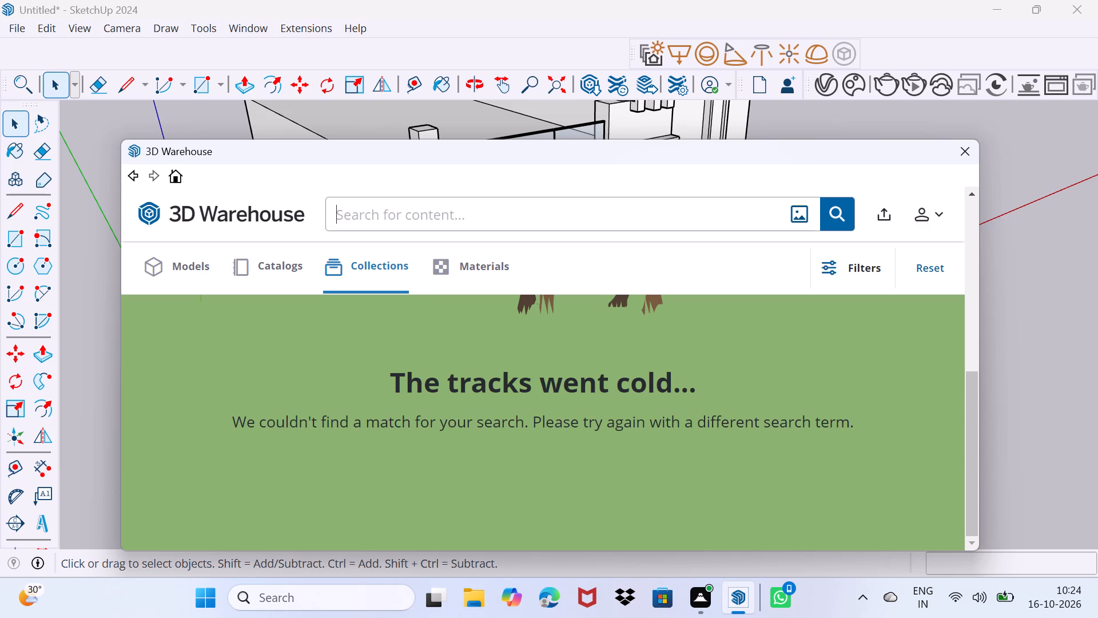
pyautogui.write('cnc')
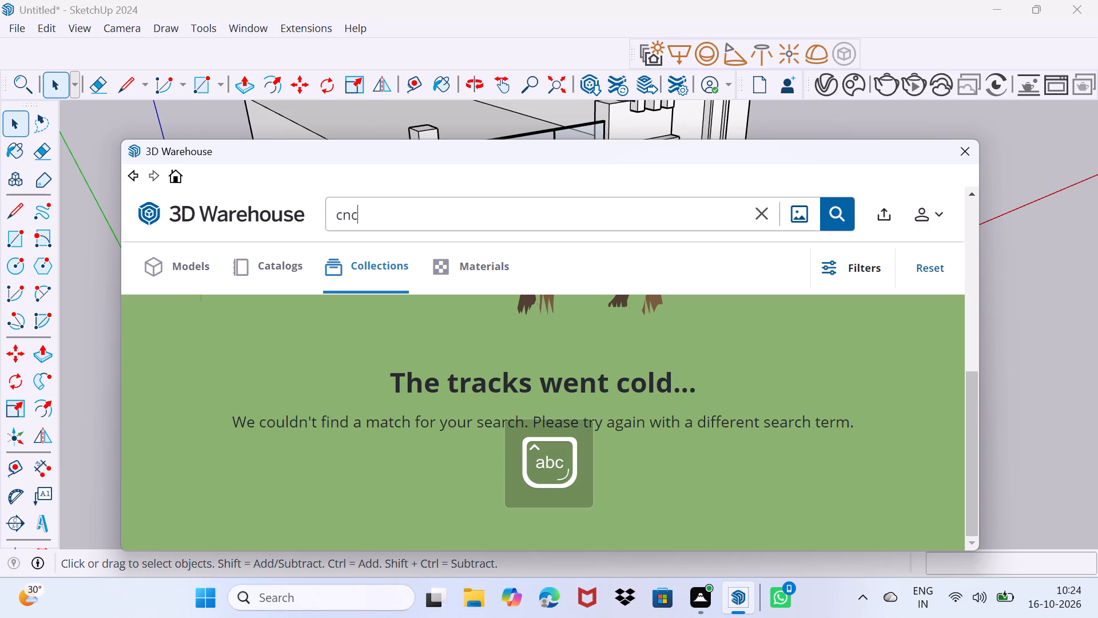
pyautogui.press('space')
pyautogui.write('ja')
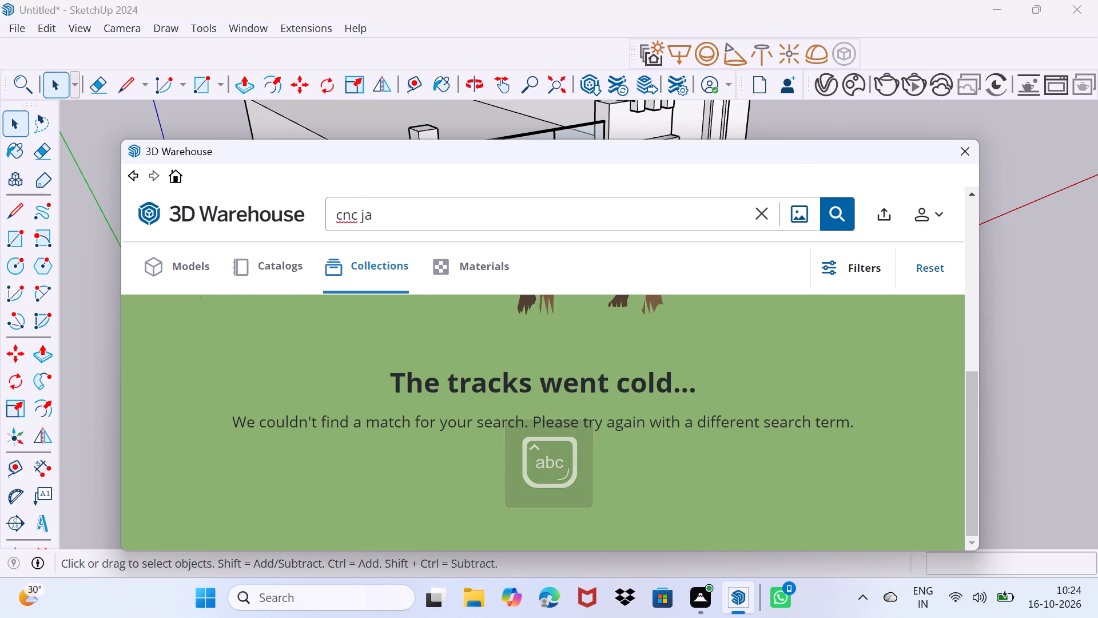
pyautogui.press('i')
pyautogui.press('l')
pyautogui.press('Return')
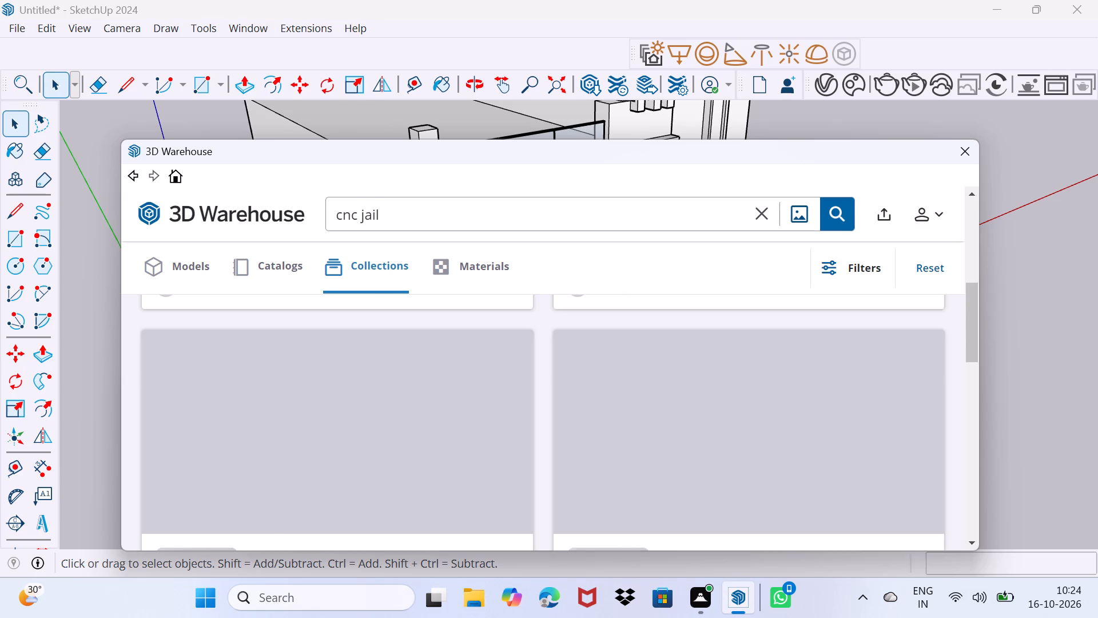
pyautogui.scroll(-1, 343, 256)
# Switch the 3D Warehouse "cnc jail" search back to models, look over the results, and move the window out of the way.
pyautogui.click(192, 262)
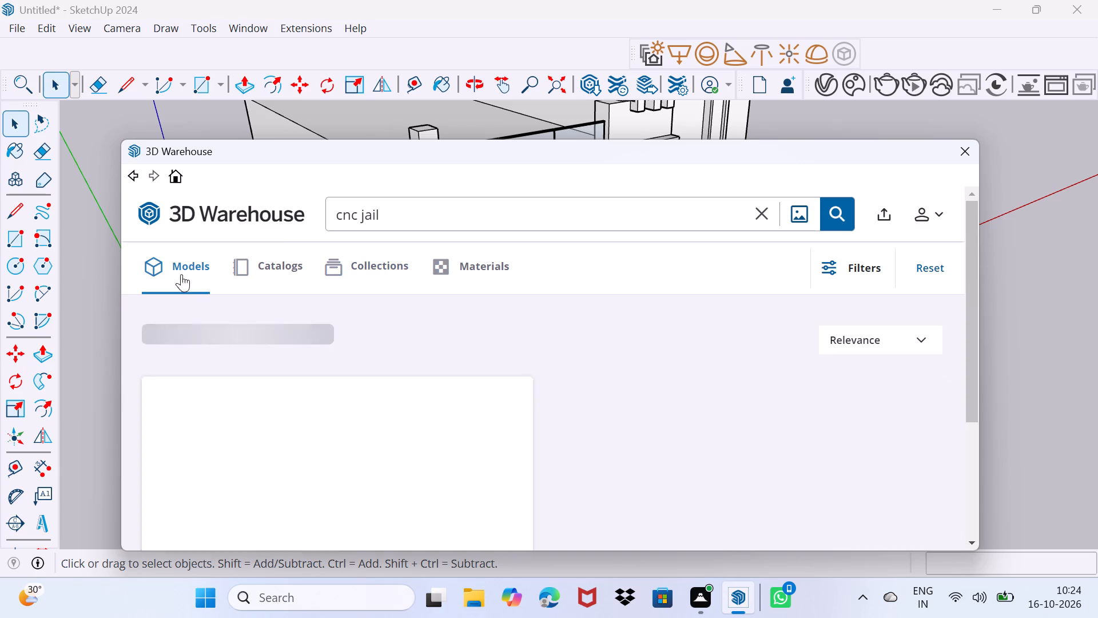
pyautogui.scroll(-3, 265, 314)
pyautogui.scroll(3, 316, 355)
pyautogui.scroll(-2, 316, 355)
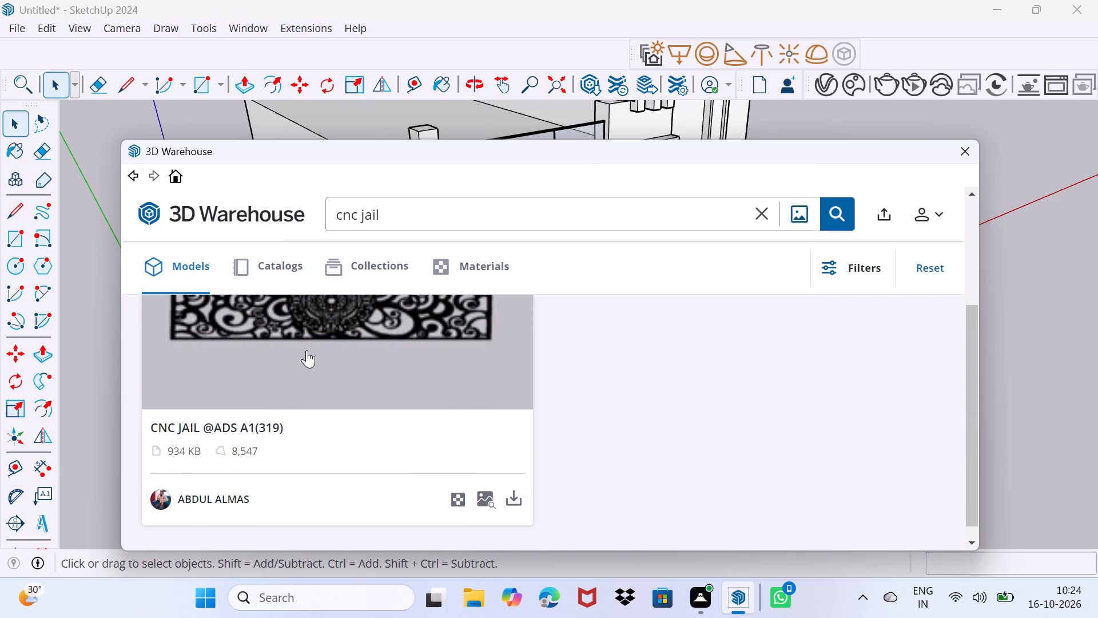
pyautogui.scroll(2, 358, 356)
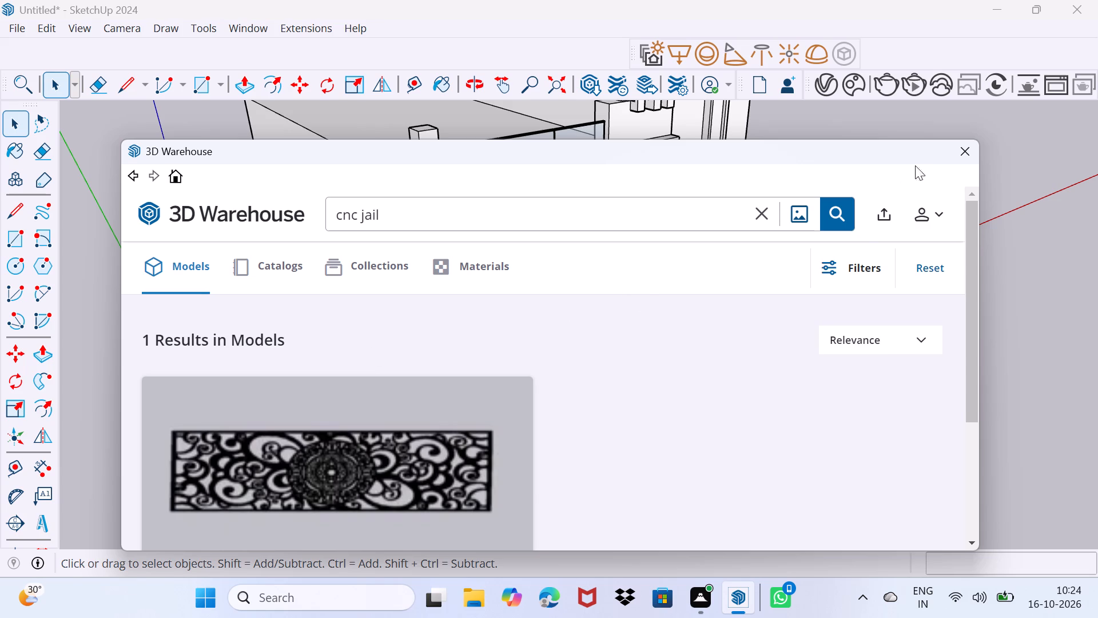
pyautogui.moveTo(874, 152); pyautogui.dragTo(664, 576)
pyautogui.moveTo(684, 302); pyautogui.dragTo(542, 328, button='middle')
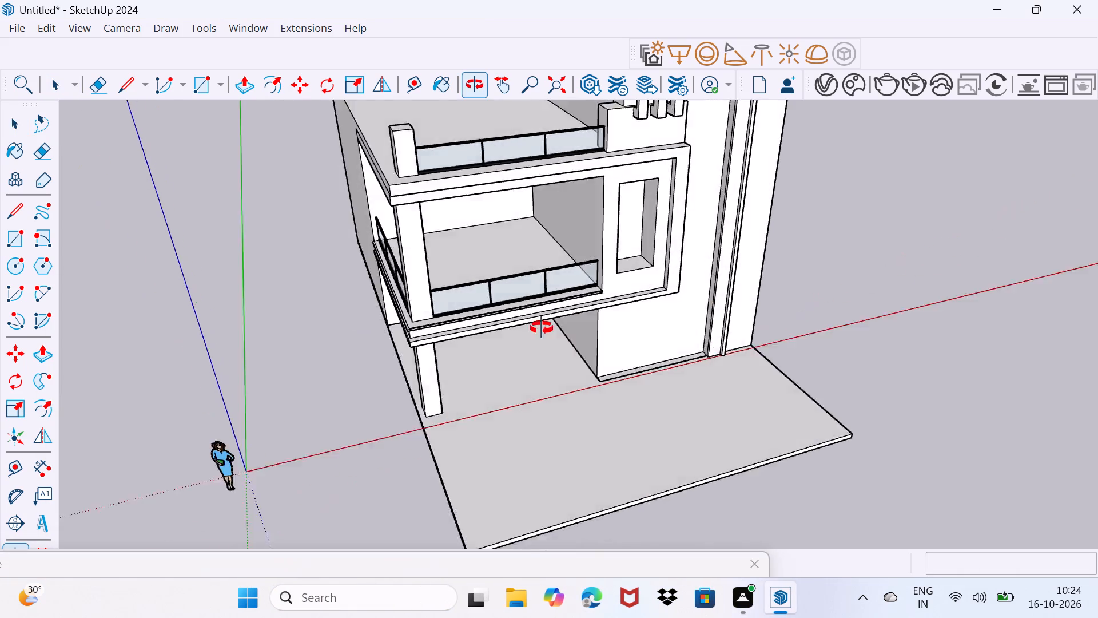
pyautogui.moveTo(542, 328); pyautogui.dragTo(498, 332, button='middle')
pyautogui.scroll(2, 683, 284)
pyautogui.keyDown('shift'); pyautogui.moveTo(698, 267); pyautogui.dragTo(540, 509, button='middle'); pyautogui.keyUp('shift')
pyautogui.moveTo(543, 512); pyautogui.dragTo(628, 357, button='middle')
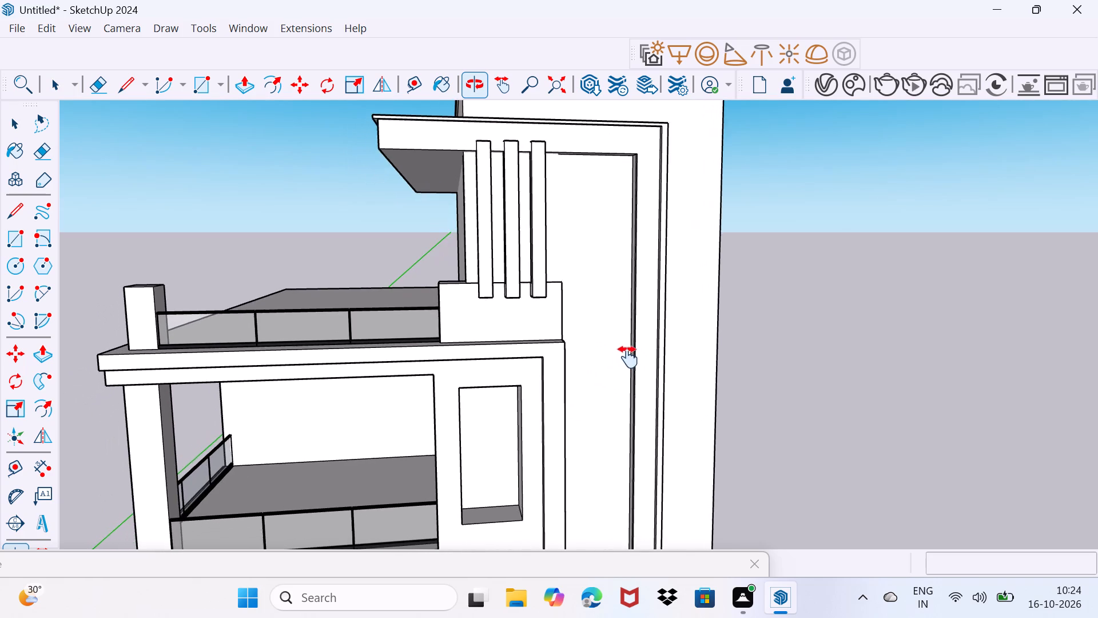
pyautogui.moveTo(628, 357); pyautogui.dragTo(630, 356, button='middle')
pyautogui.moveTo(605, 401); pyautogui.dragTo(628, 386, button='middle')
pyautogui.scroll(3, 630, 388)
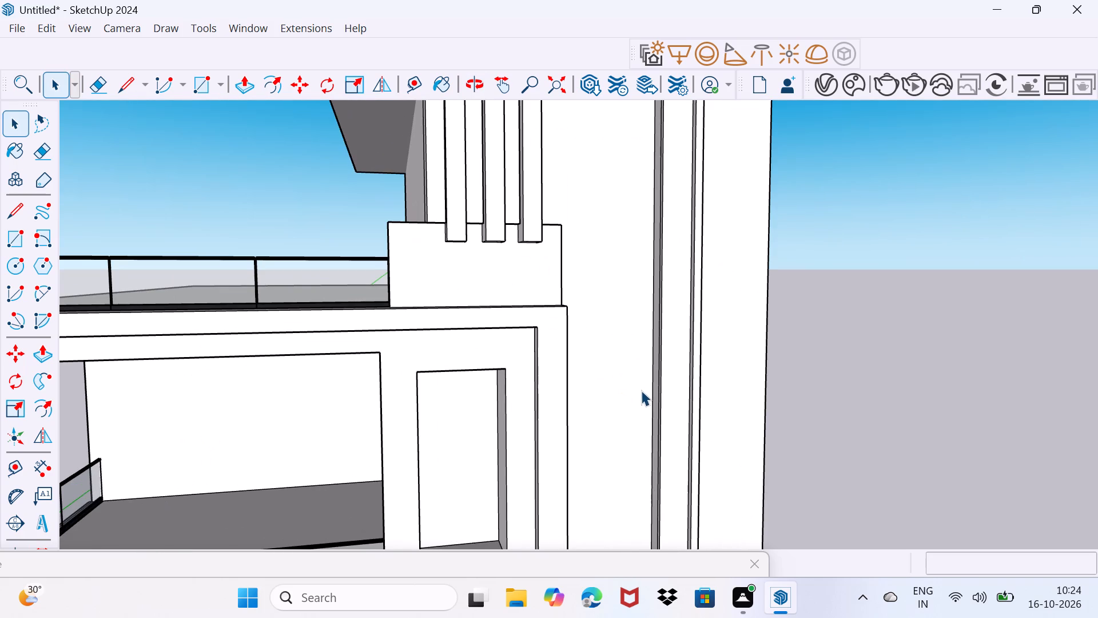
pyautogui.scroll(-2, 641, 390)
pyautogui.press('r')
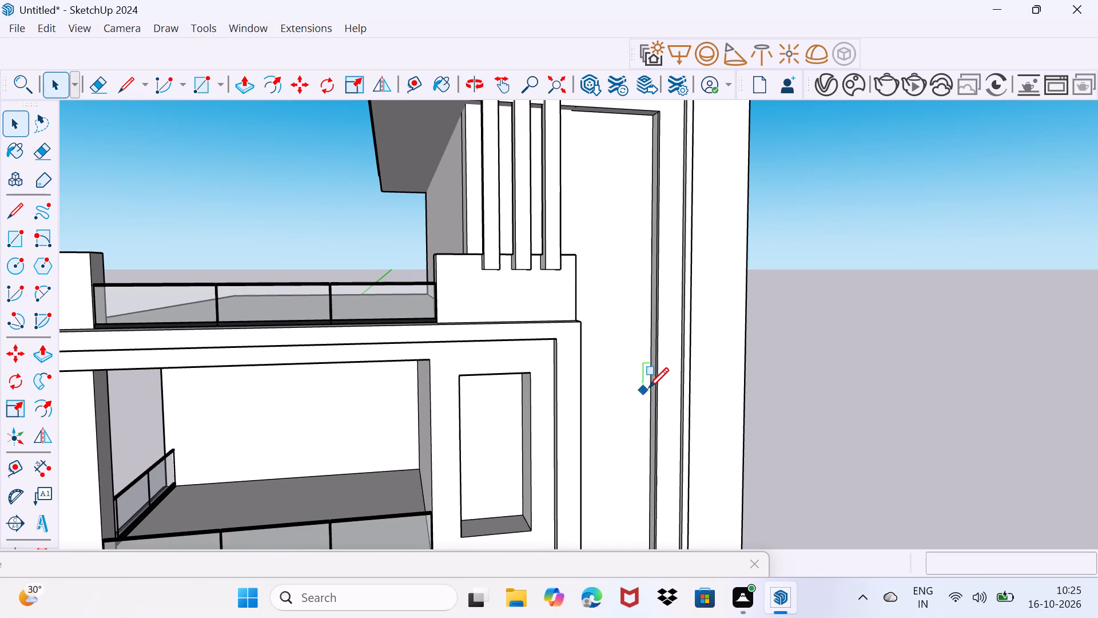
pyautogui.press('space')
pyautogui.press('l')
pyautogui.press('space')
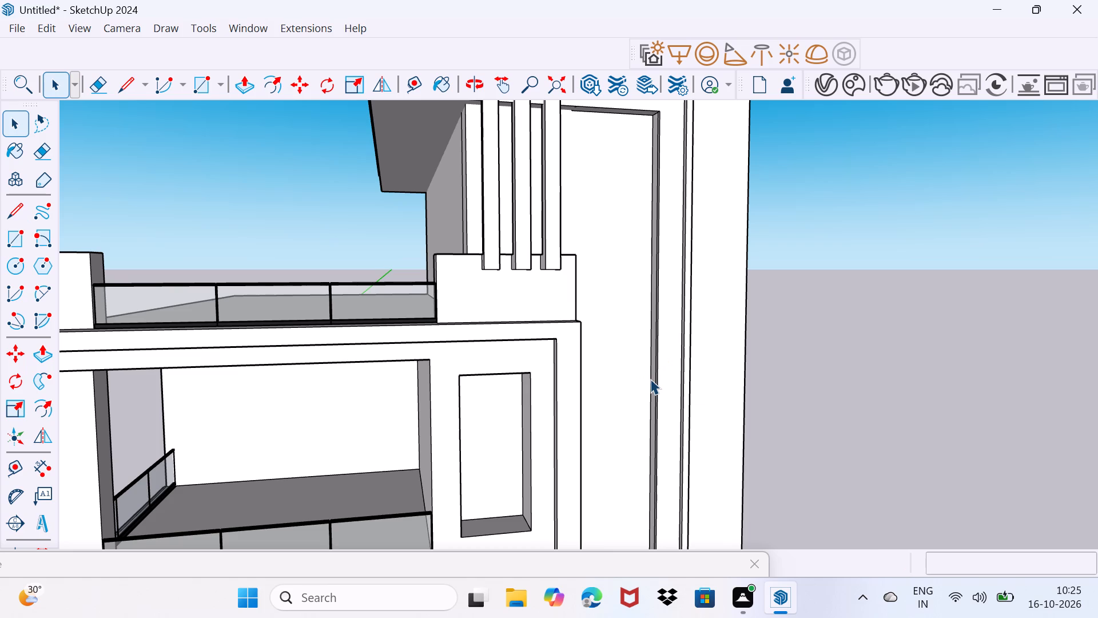
# Copy the tall vertical edge beside the slim front column about 3' 1 11/16" along the wall's bottom edge, away from the column.
pyautogui.click(650, 379)
pyautogui.scroll(-9, 639, 395)
pyautogui.keyDown('shift'); pyautogui.moveTo(624, 419); pyautogui.dragTo(629, 375, button='middle'); pyautogui.keyUp('shift')
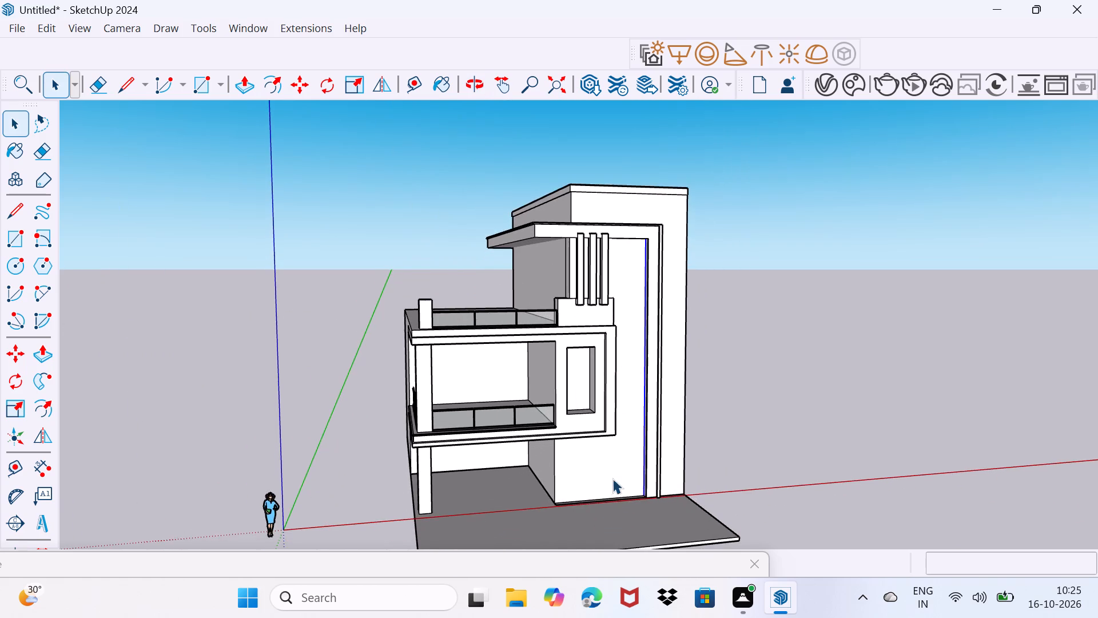
pyautogui.scroll(3, 612, 479)
pyautogui.moveTo(611, 493); pyautogui.dragTo(627, 399, button='middle')
pyautogui.scroll(5, 611, 493)
pyautogui.scroll(4, 653, 430)
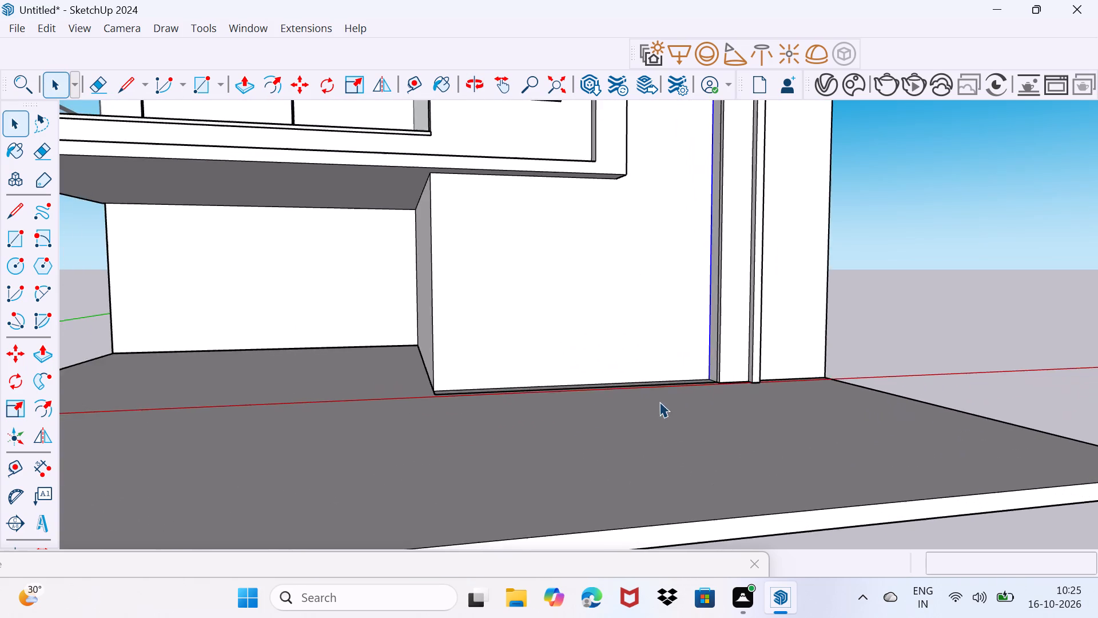
pyautogui.scroll(6, 659, 402)
pyautogui.moveTo(686, 383); pyautogui.dragTo(703, 431, button='middle')
pyautogui.scroll(9, 710, 387)
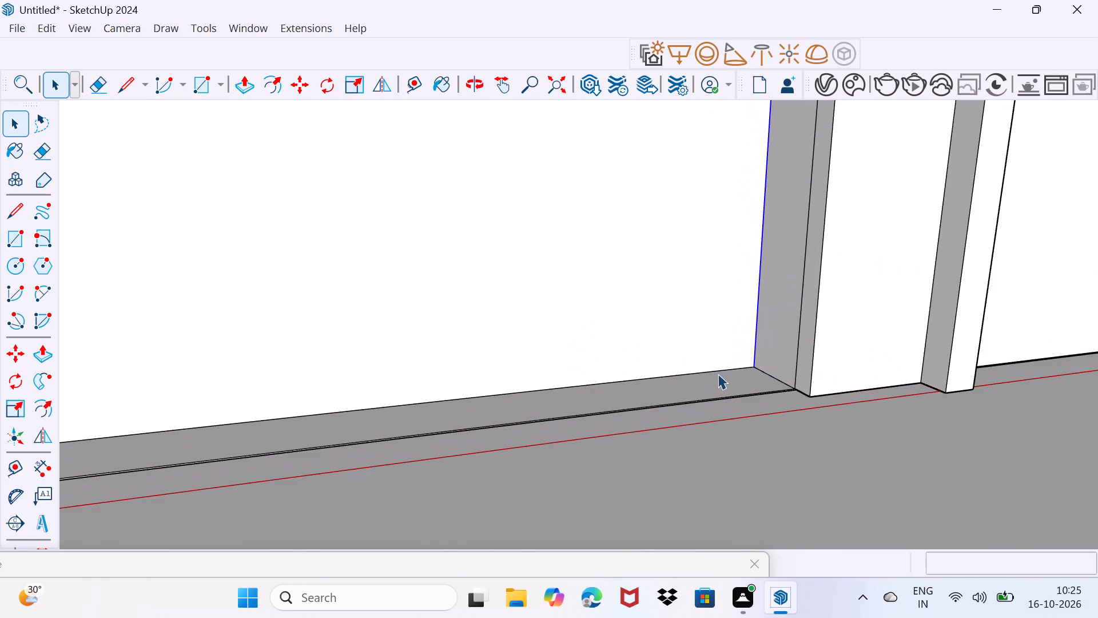
pyautogui.press('m')
pyautogui.click(757, 368)
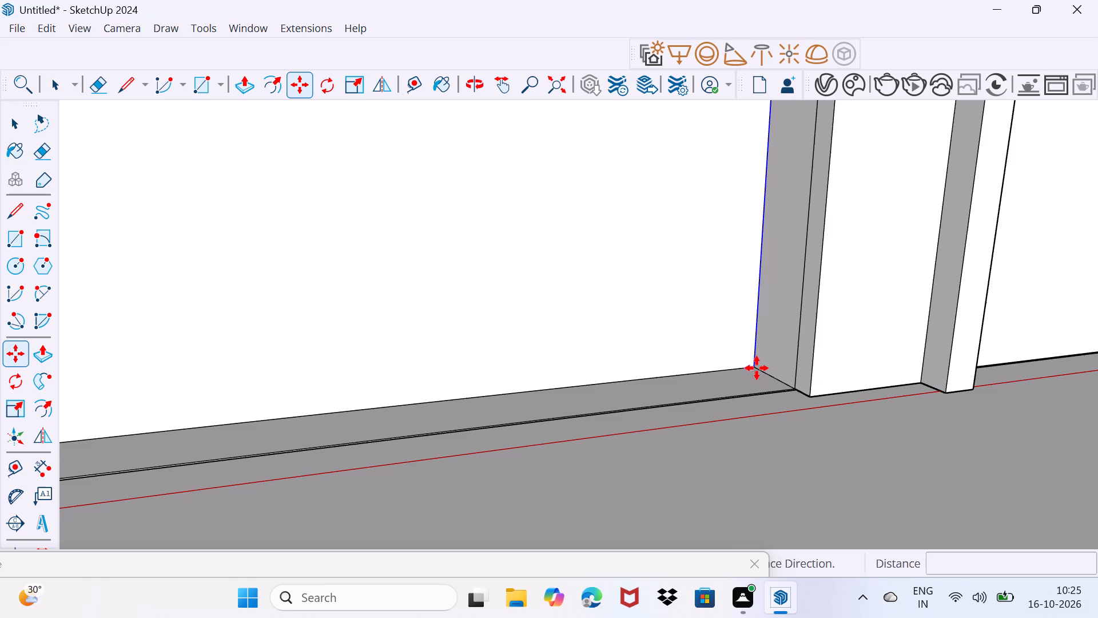
pyautogui.scroll(-7, 576, 383)
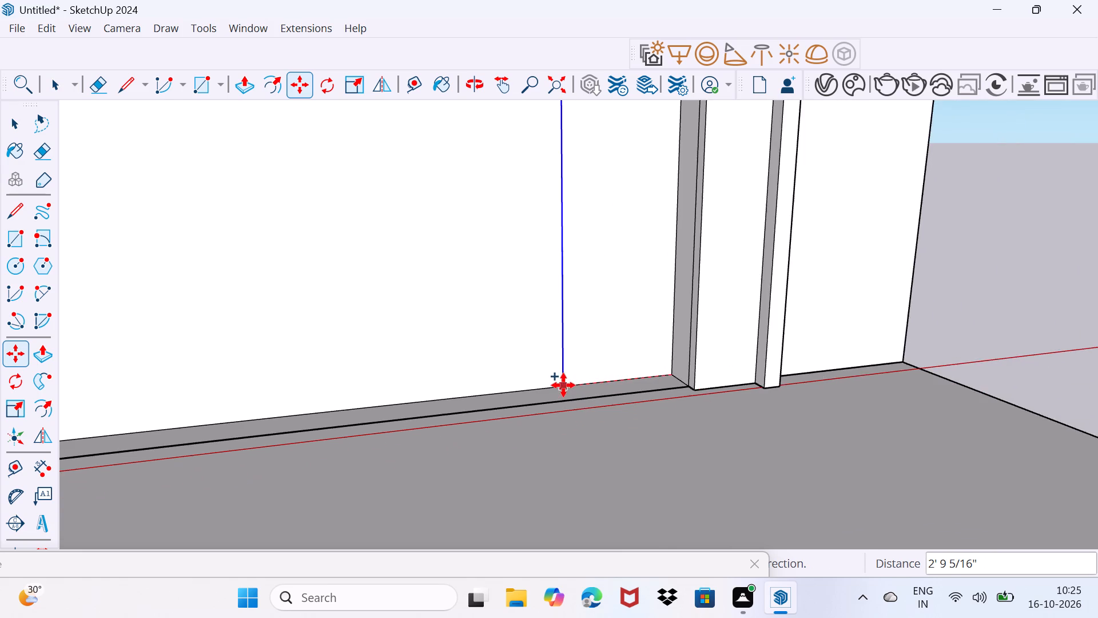
pyautogui.scroll(-3, 563, 385)
pyautogui.keyDown('shift'); pyautogui.moveTo(563, 385); pyautogui.dragTo(567, 429, button='middle'); pyautogui.keyUp('shift')
pyautogui.scroll(-3, 567, 429)
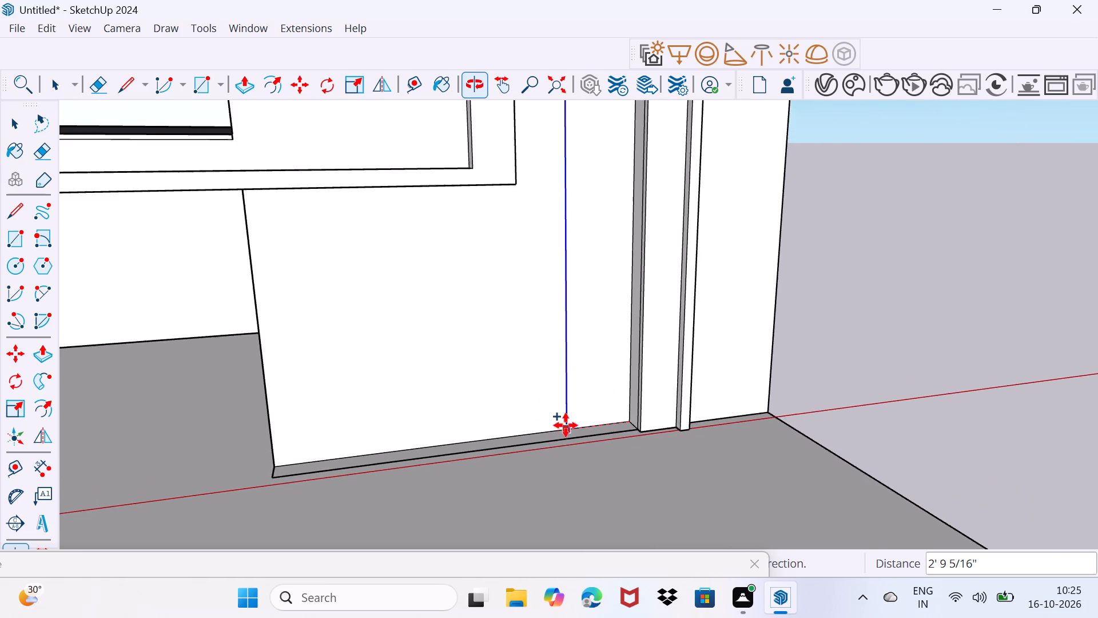
pyautogui.scroll(-4, 566, 425)
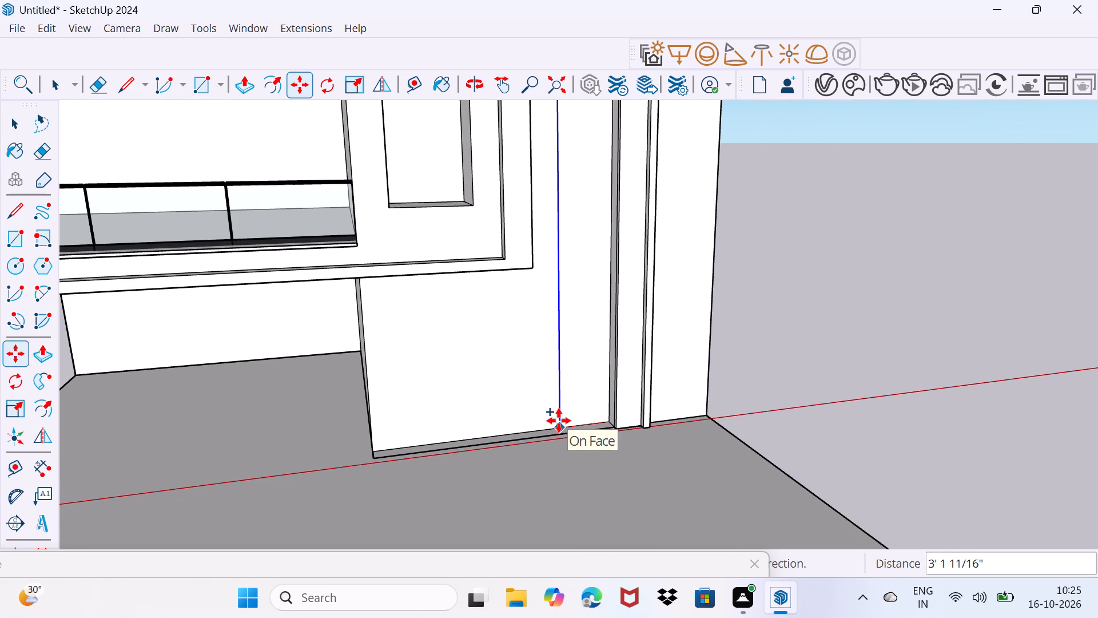
pyautogui.click(559, 421)
pyautogui.press('space')
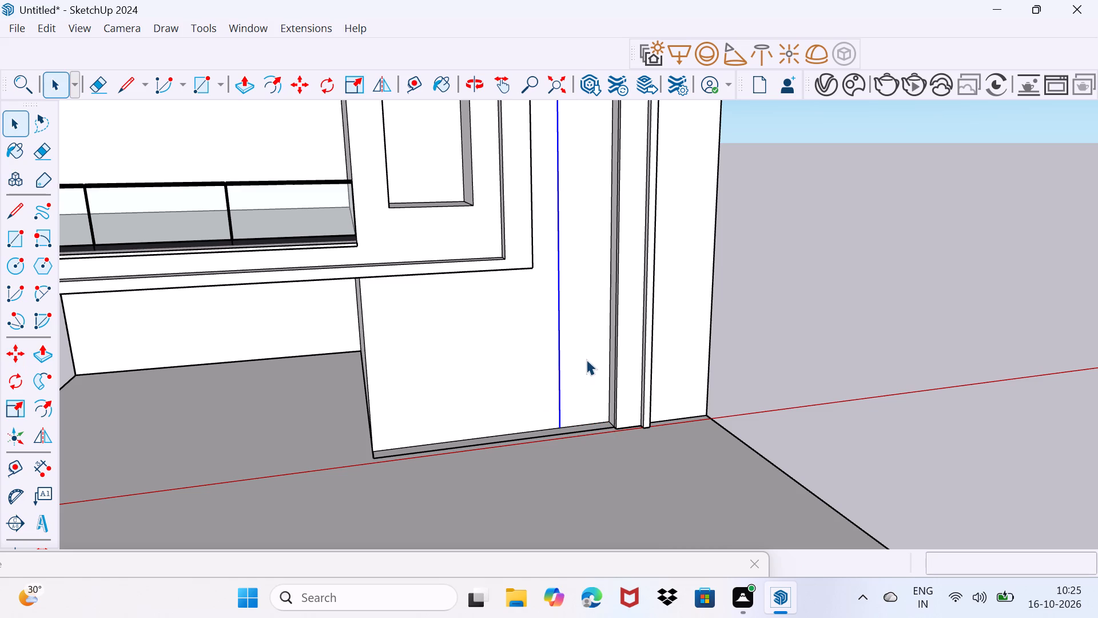
# Draw a horizontal line about 3' 1 11/16" long across the narrow wall strip, a little above its base.
pyautogui.keyDown('shift'); pyautogui.moveTo(582, 339); pyautogui.dragTo(562, 497, button='middle'); pyautogui.keyUp('shift')
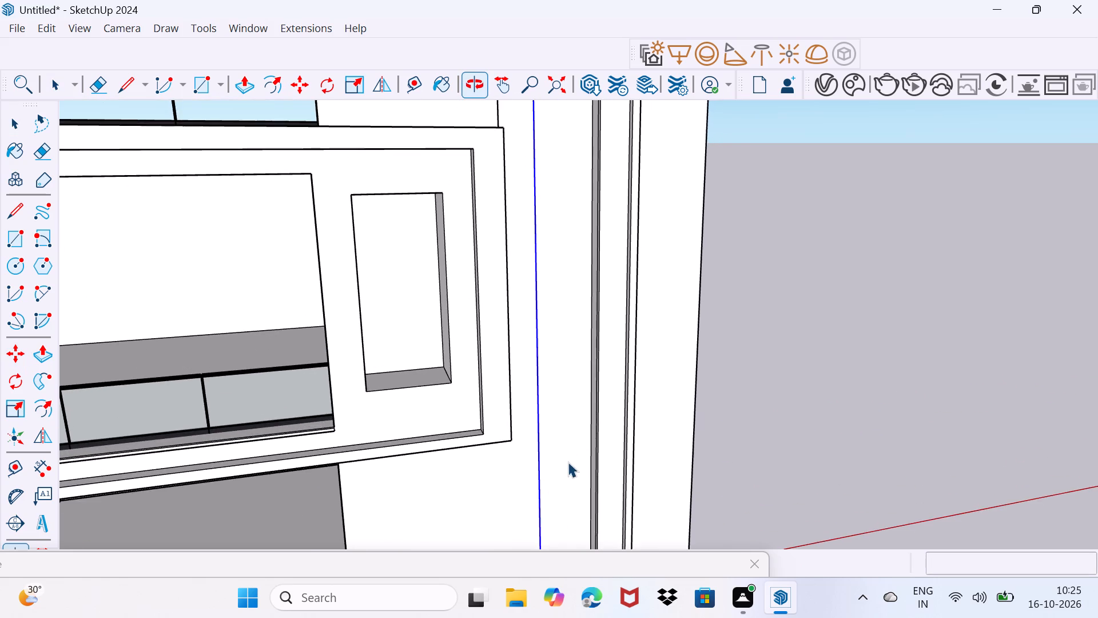
pyautogui.scroll(2, 566, 427)
pyautogui.moveTo(557, 449); pyautogui.dragTo(564, 434)
pyautogui.scroll(3, 542, 466)
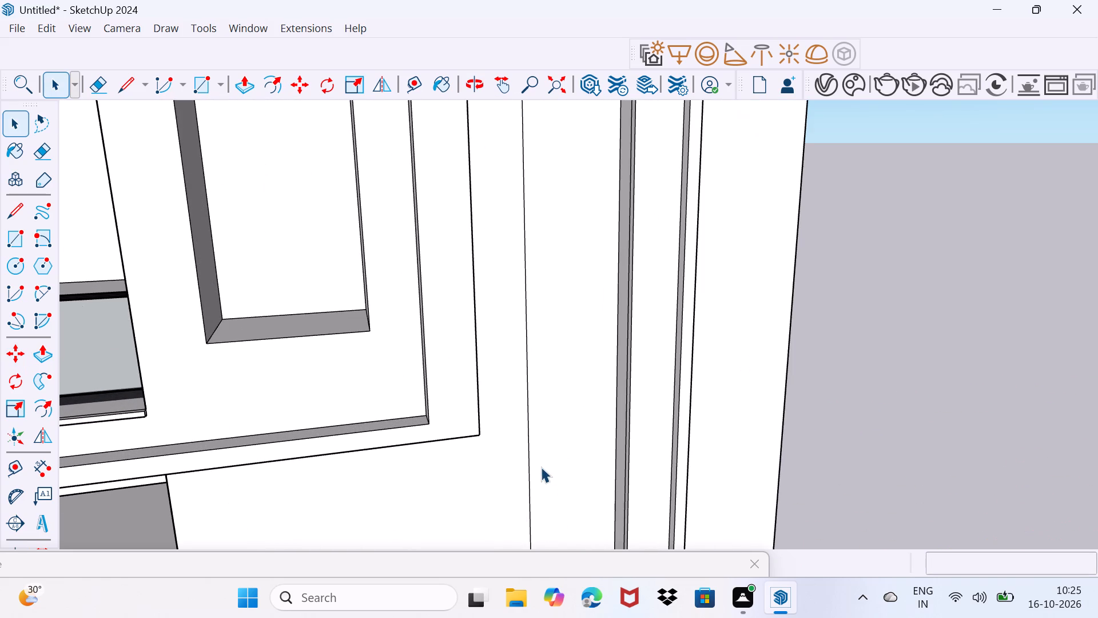
pyautogui.press('l')
pyautogui.scroll(-2, 530, 517)
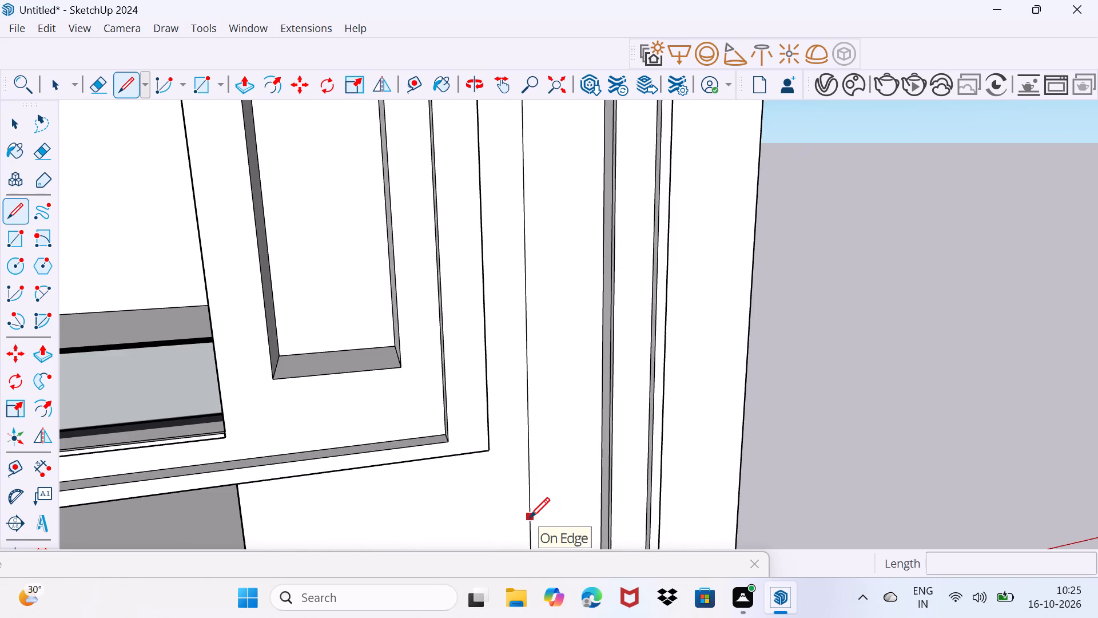
pyautogui.moveTo(530, 517); pyautogui.dragTo(522, 384, button='middle')
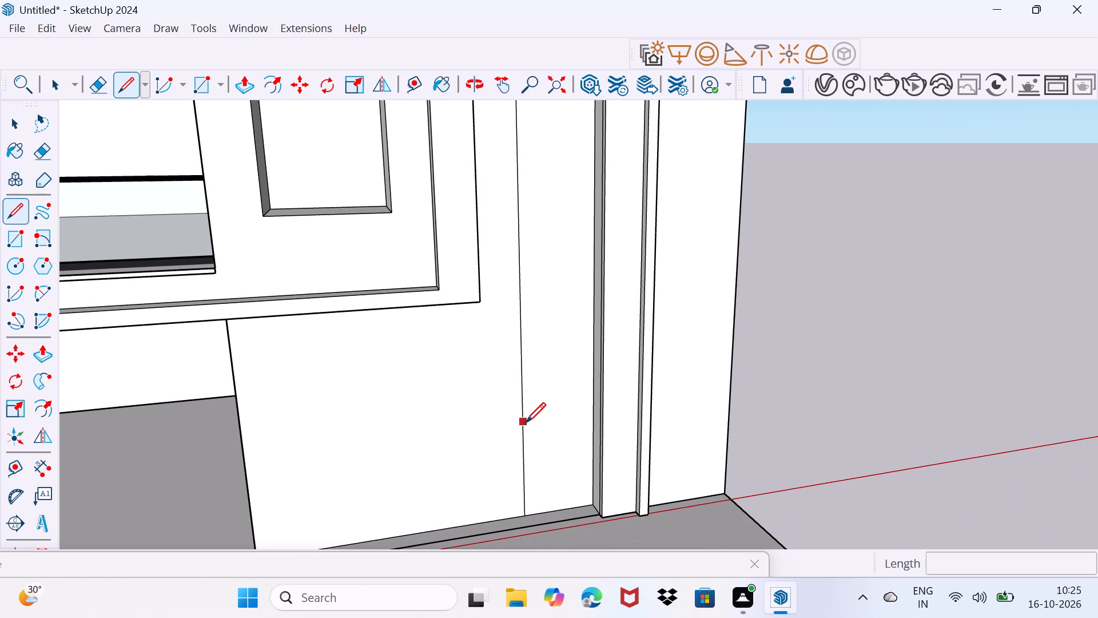
pyautogui.click(526, 422)
pyautogui.click(588, 411)
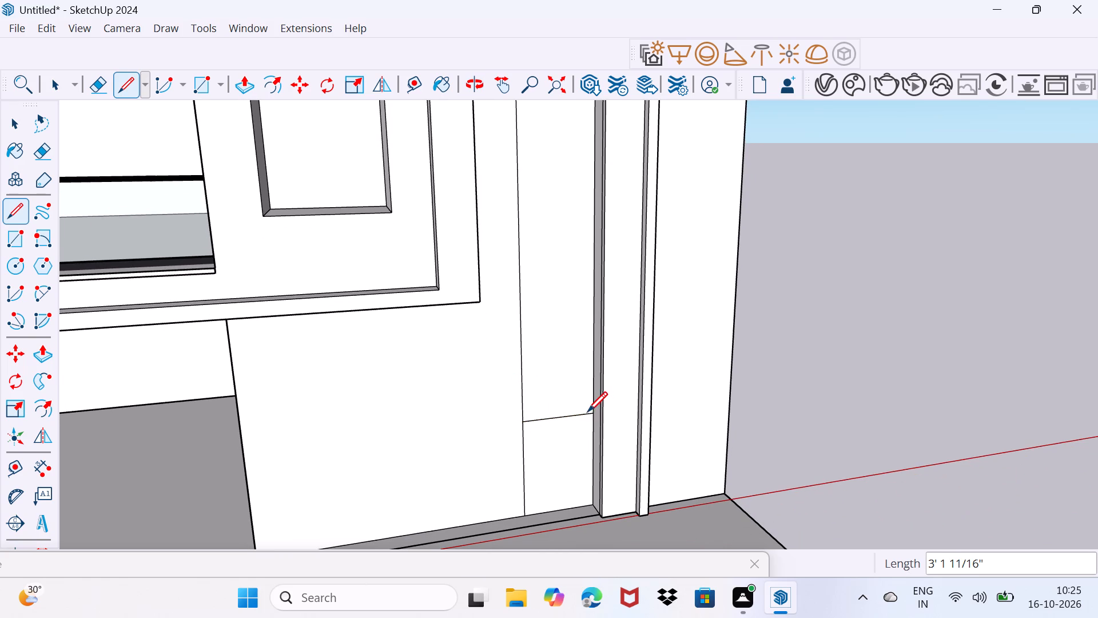
pyautogui.press('space')
# Copy the horizontal line about 6' 4 3/16" straight up the narrow wall strip.
pyautogui.click(555, 417)
pyautogui.press('m')
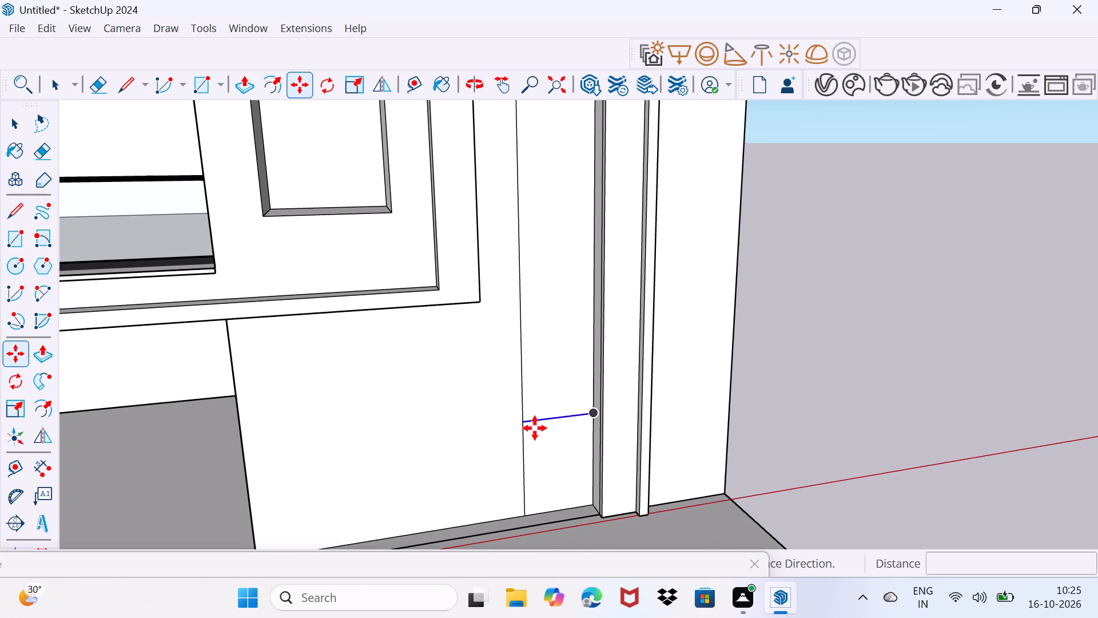
pyautogui.click(522, 422)
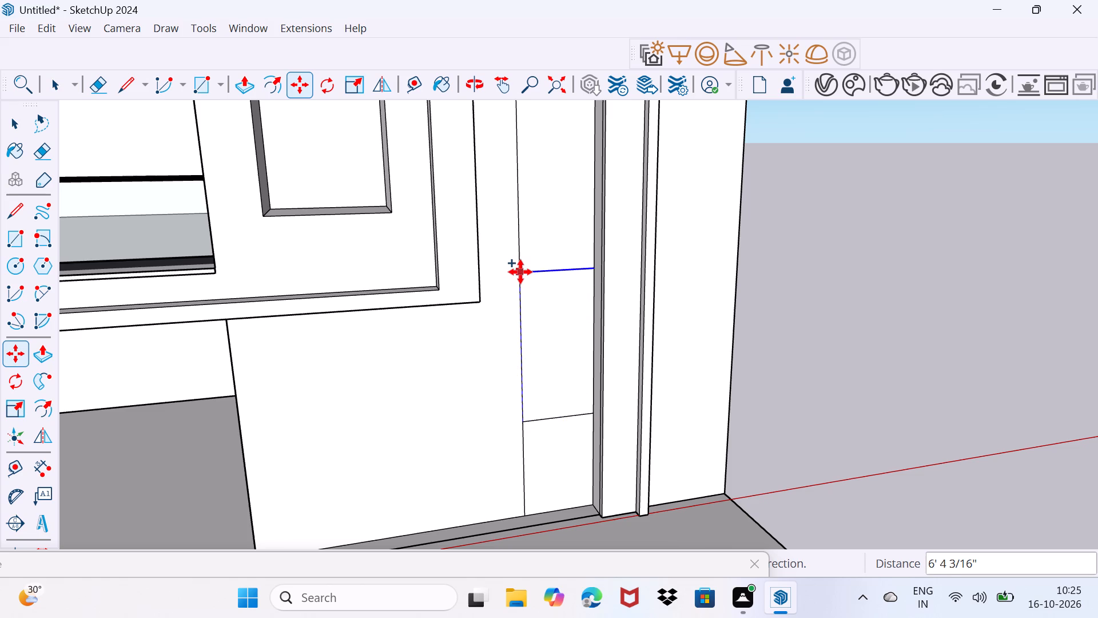
pyautogui.click(520, 272)
# Push the tall strip face above the upper horizontal line back into the wall as a recess, and deselect it.
pyautogui.scroll(-3, 520, 272)
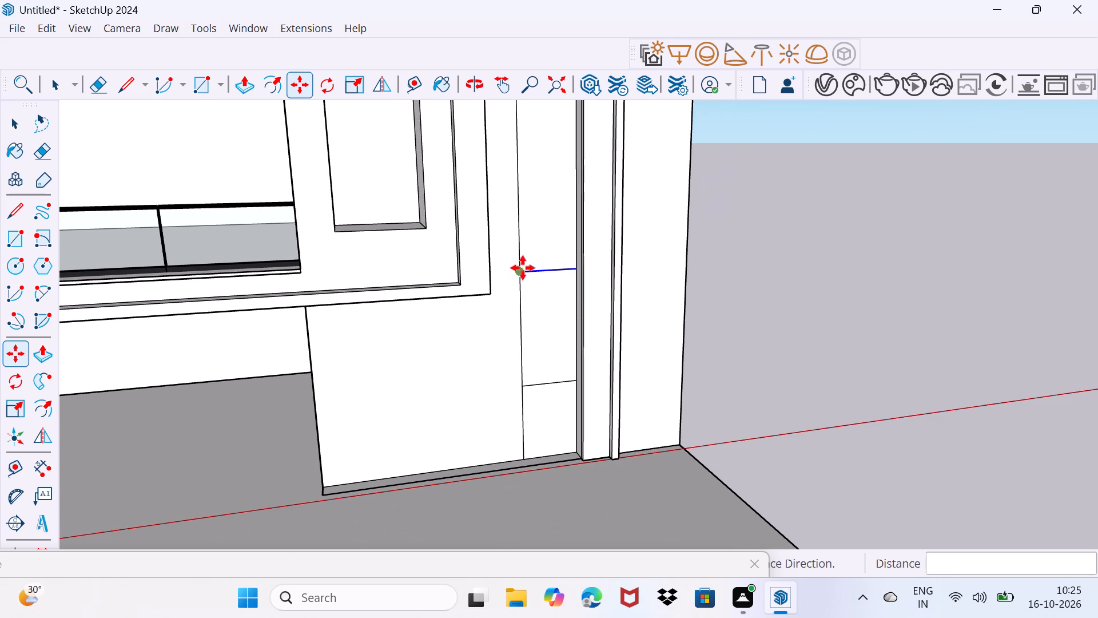
pyautogui.keyDown('shift'); pyautogui.moveTo(538, 251); pyautogui.dragTo(523, 469, button='middle'); pyautogui.keyUp('shift')
pyautogui.scroll(-3, 513, 372)
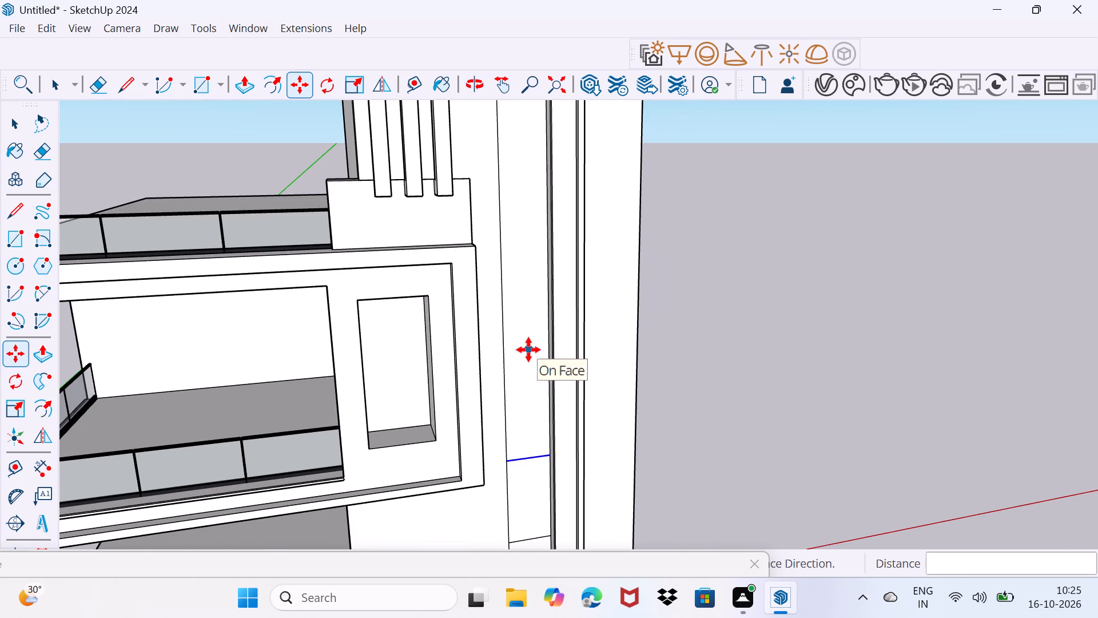
pyautogui.press('space')
pyautogui.click(527, 347)
pyautogui.press('p')
pyautogui.click(527, 347)
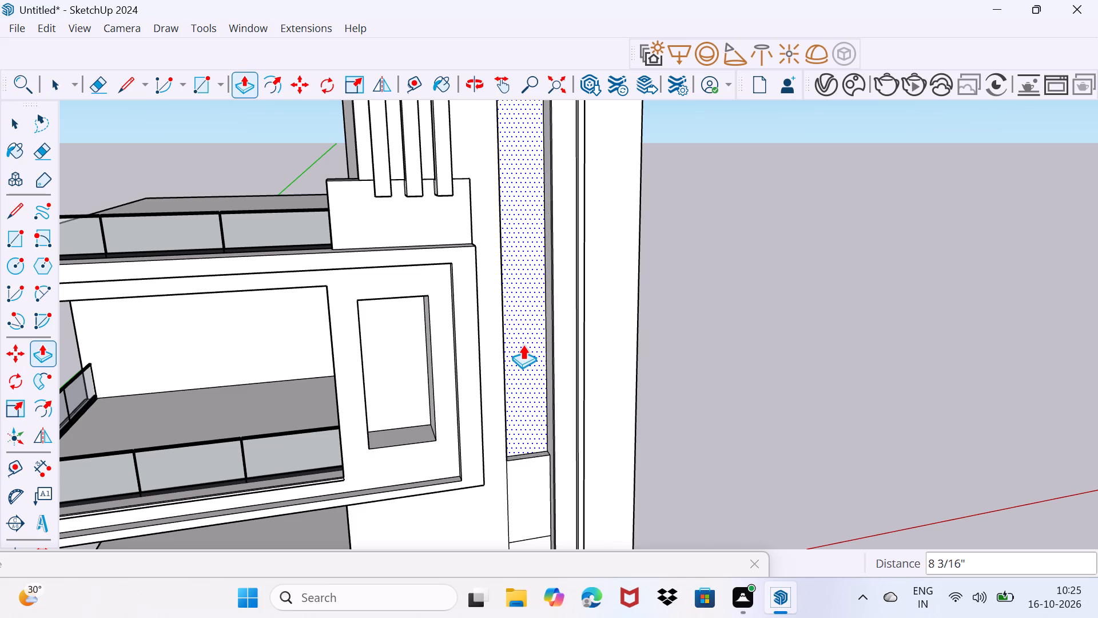
pyautogui.click(521, 342)
pyautogui.press('space')
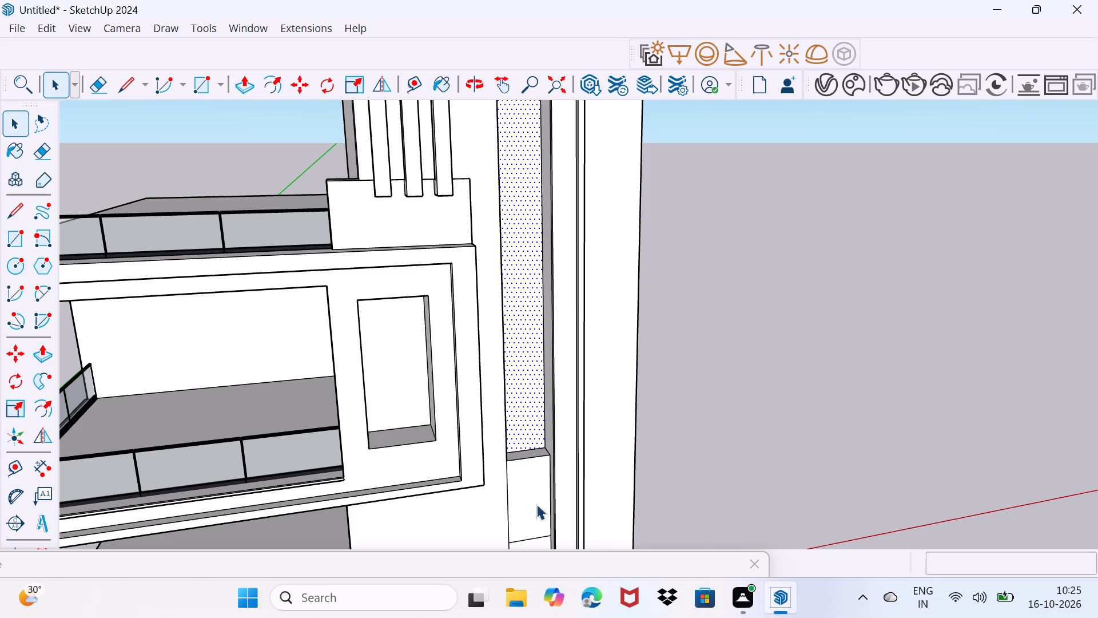
pyautogui.moveTo(537, 504); pyautogui.dragTo(542, 476)
# Offset the outline of the middle rectangle between the two horizontal lines inward by about 3 11/16".
pyautogui.moveTo(518, 492); pyautogui.dragTo(512, 363, button='middle')
pyautogui.scroll(3, 488, 421)
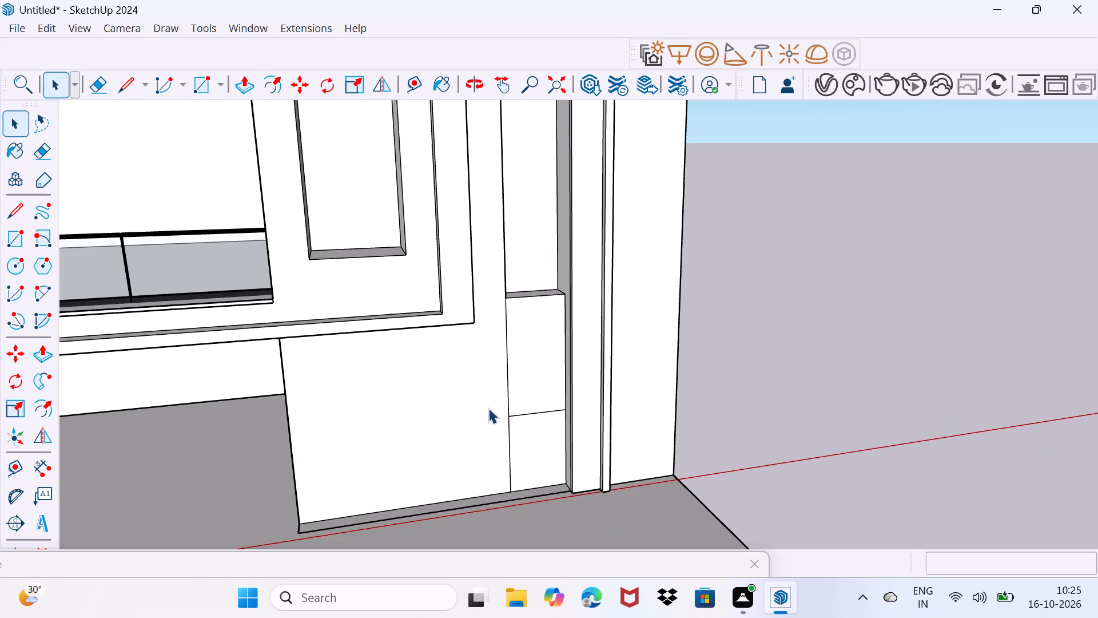
pyautogui.click(37, 405)
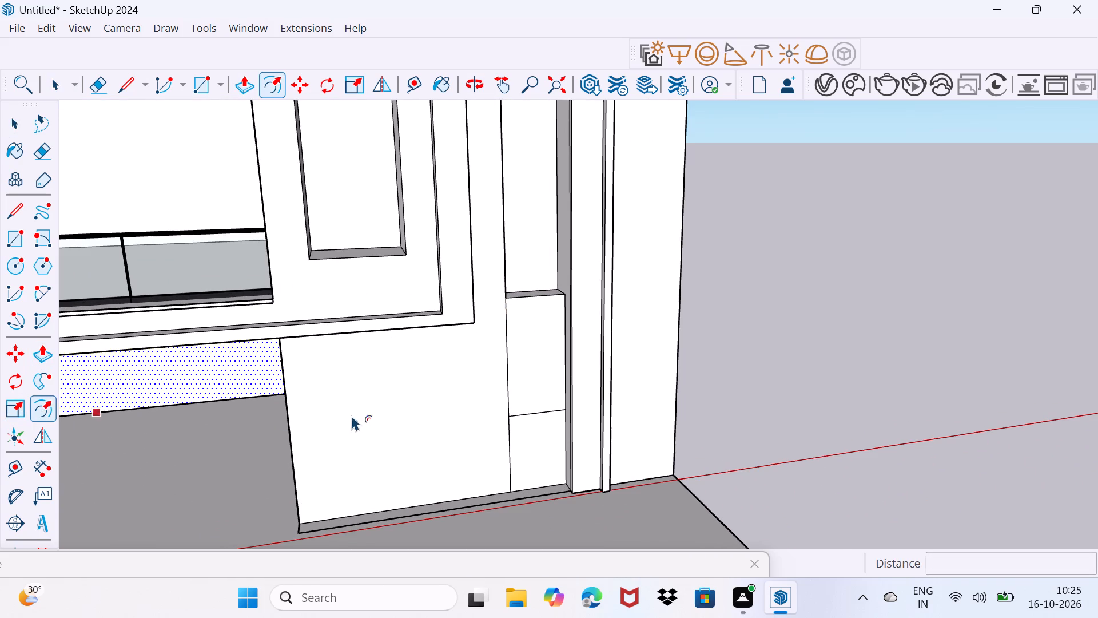
pyautogui.click(518, 355)
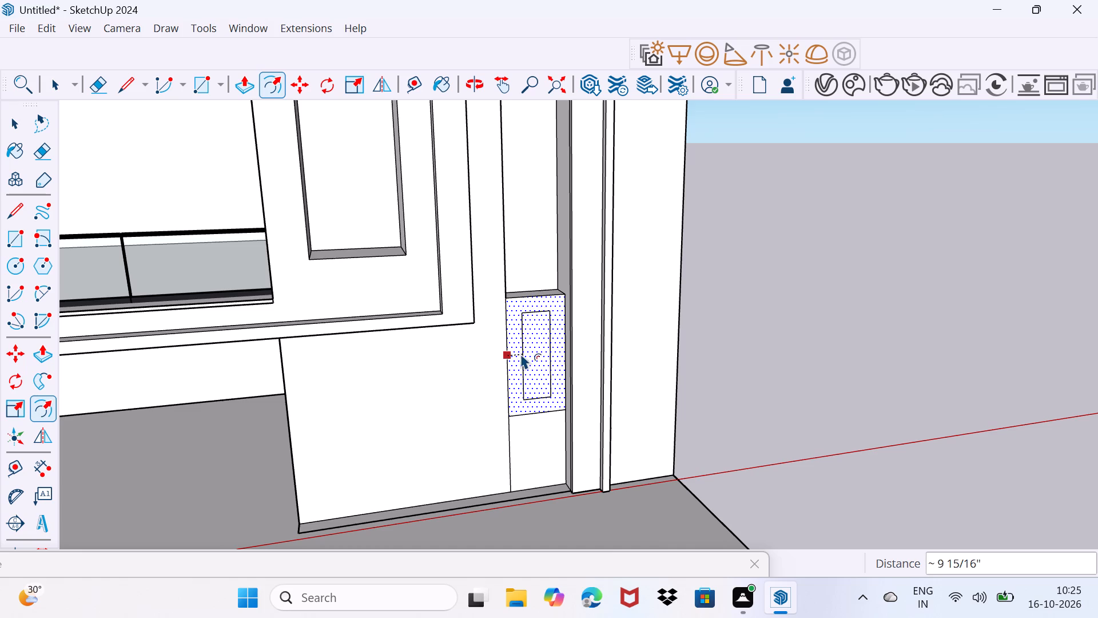
pyautogui.click(513, 355)
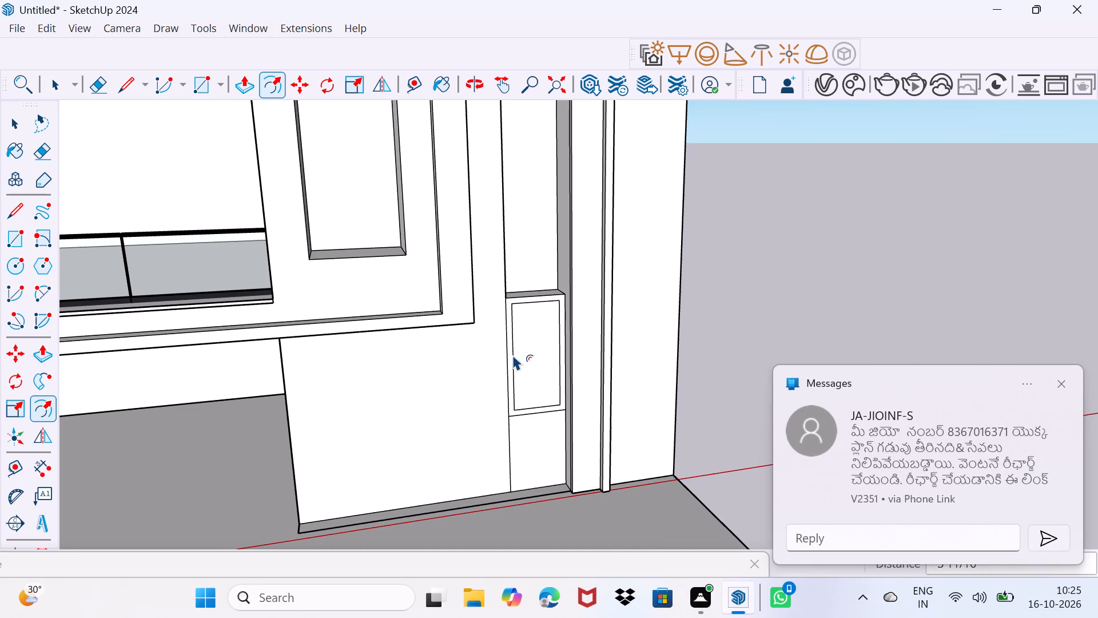
pyautogui.press('space')
pyautogui.moveTo(531, 367); pyautogui.dragTo(532, 356)
# Push/Pull the border face between the panel's two rectangles outward by about 5" as a raised frame.
pyautogui.scroll(3, 522, 350)
pyautogui.click(500, 365)
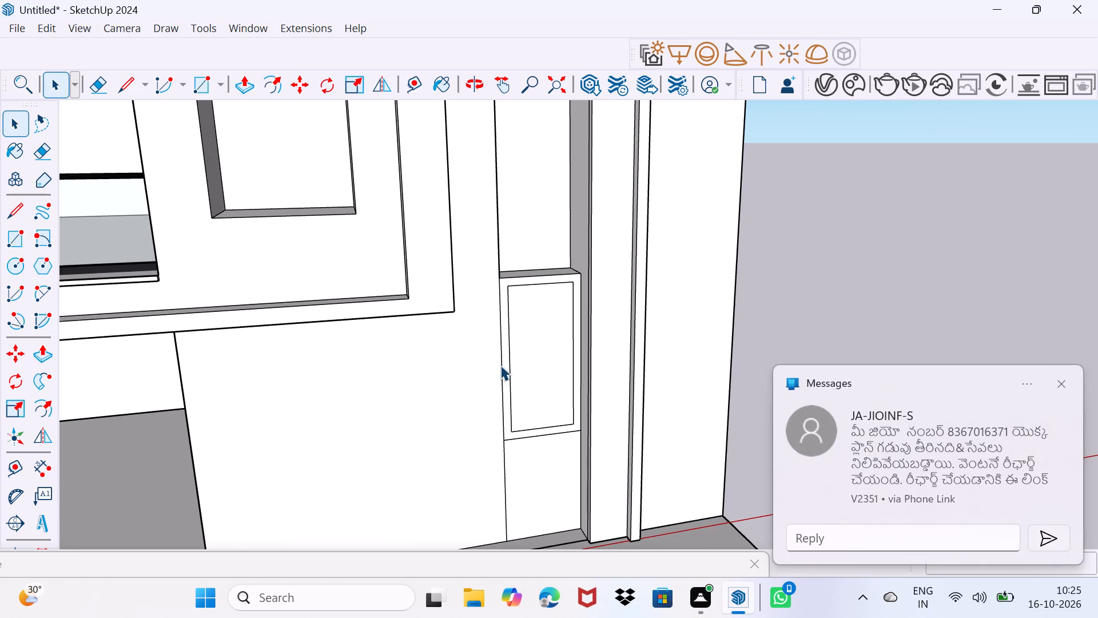
pyautogui.click(502, 365)
pyautogui.click(507, 369)
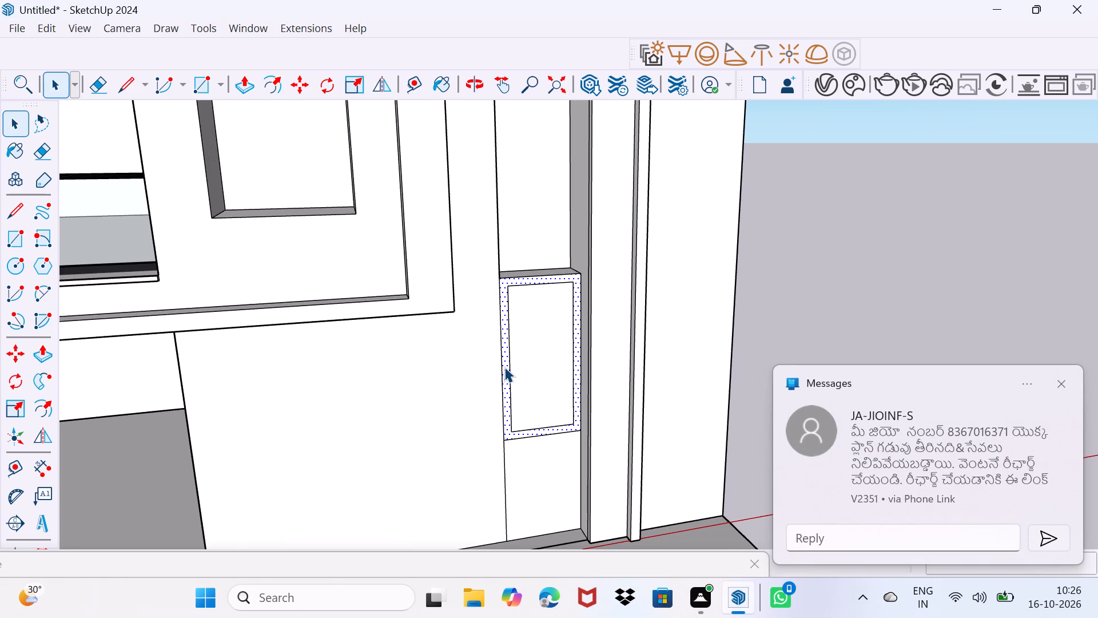
pyautogui.press('p')
pyautogui.click(504, 367)
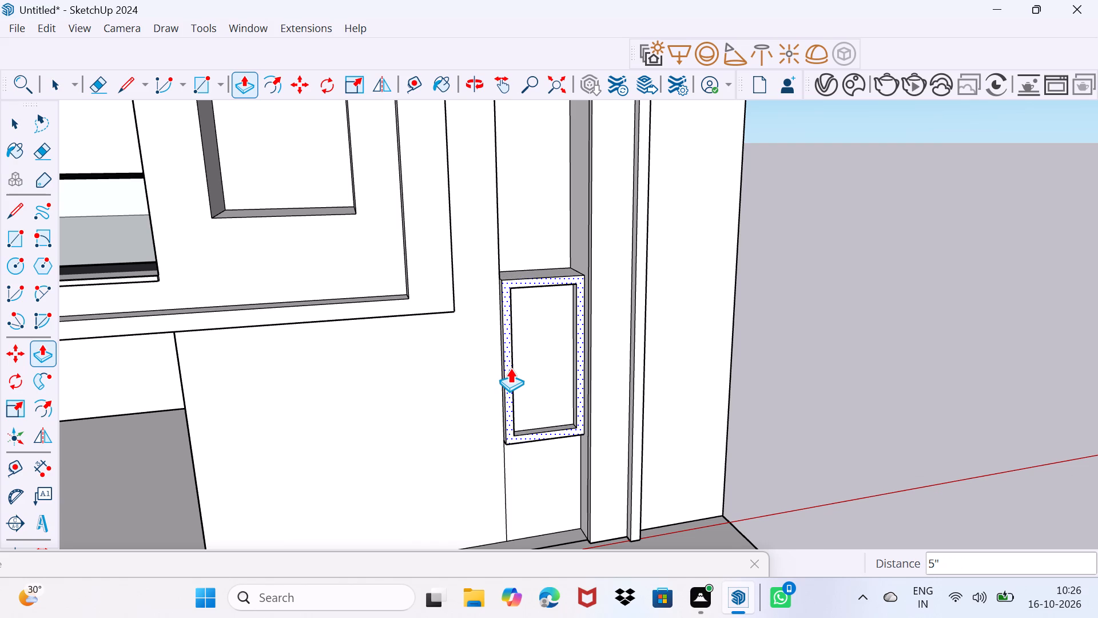
pyautogui.click(510, 368)
pyautogui.press('space')
# Open the 3D Warehouse and move its window fully into view over the model.
pyautogui.moveTo(432, 423); pyautogui.dragTo(437, 399)
pyautogui.moveTo(383, 399); pyautogui.dragTo(426, 398, button='middle')
pyautogui.scroll(-2, 426, 398)
pyautogui.keyDown('shift'); pyautogui.moveTo(445, 363); pyautogui.dragTo(443, 451, button='middle'); pyautogui.keyUp('shift')
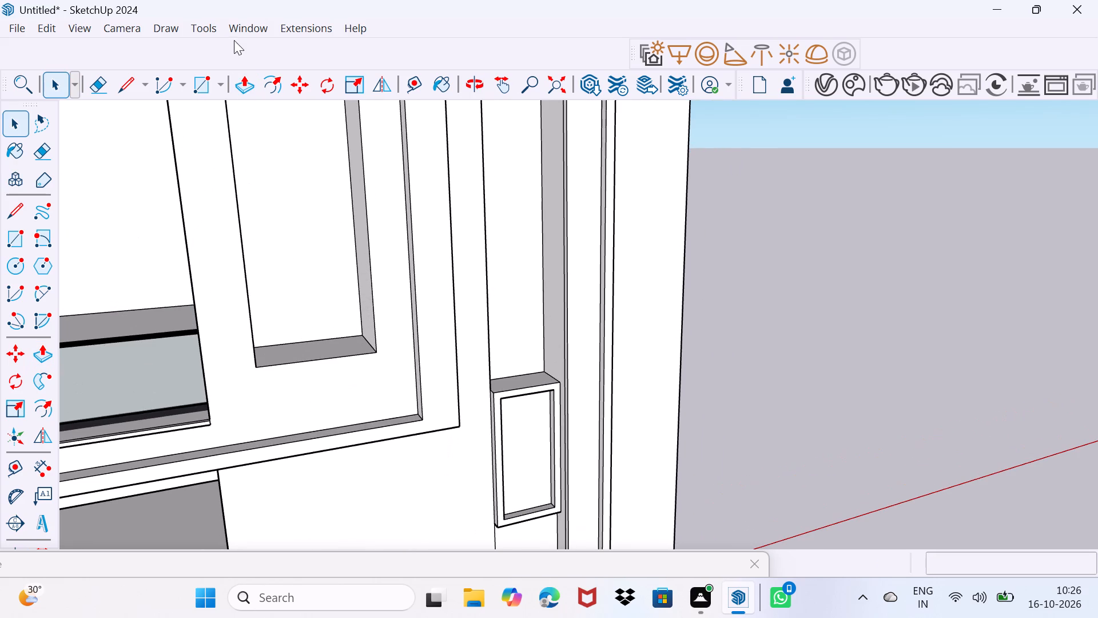
pyautogui.click(249, 29)
pyautogui.click(276, 173)
pyautogui.click(246, 23)
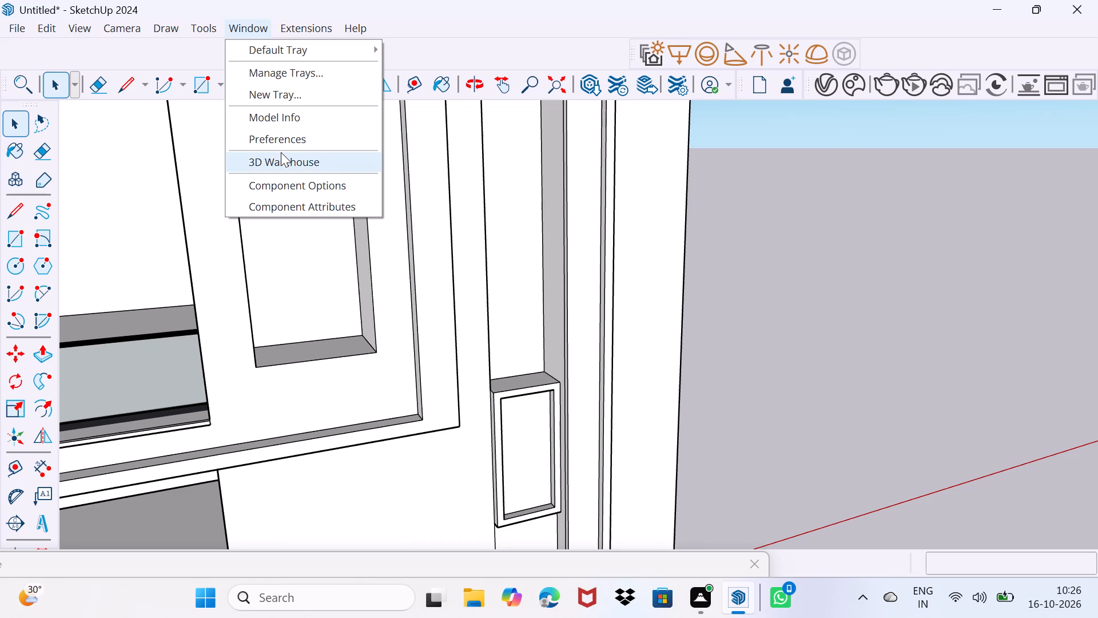
pyautogui.click(281, 153)
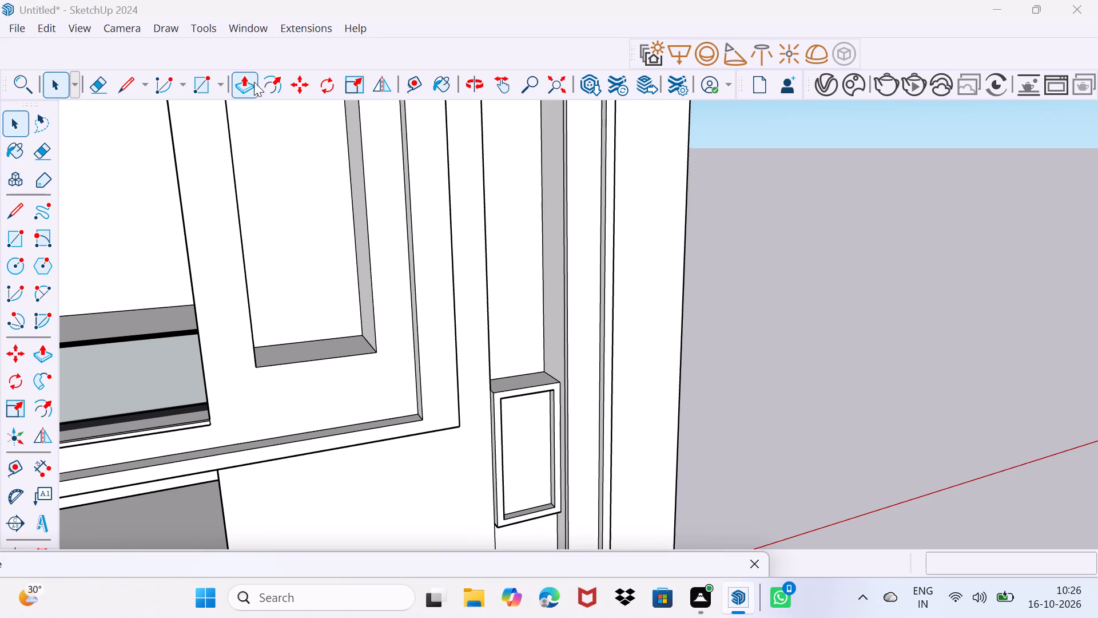
pyautogui.click(260, 26)
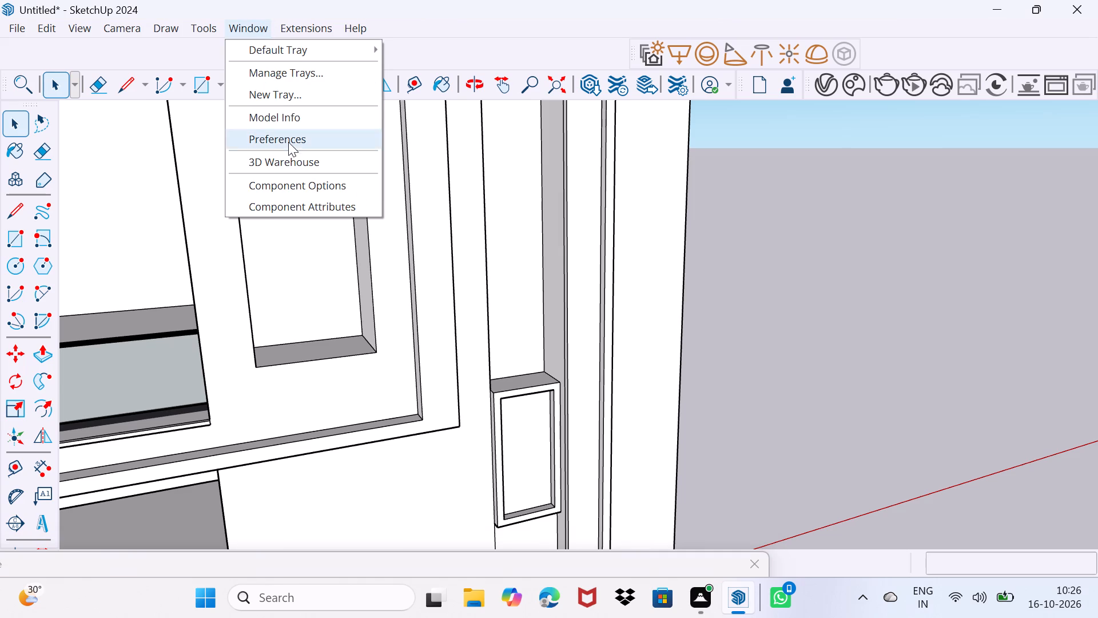
pyautogui.click(295, 167)
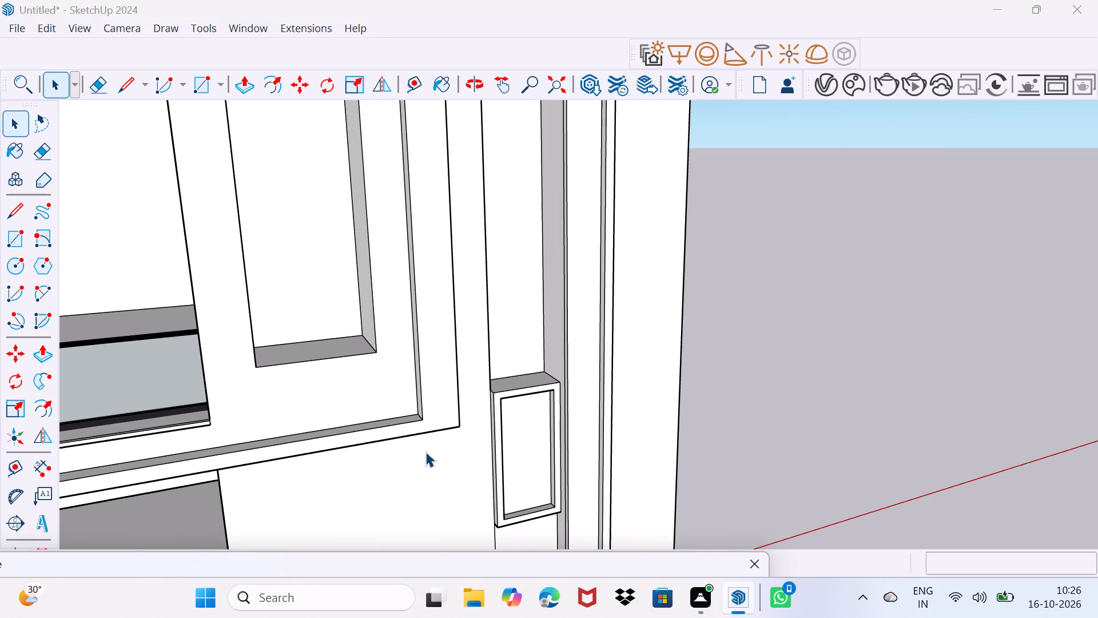
pyautogui.moveTo(427, 561); pyautogui.dragTo(714, 69)
# Replace the existing 3D Warehouse query and search for "window".
pyautogui.click(616, 132)
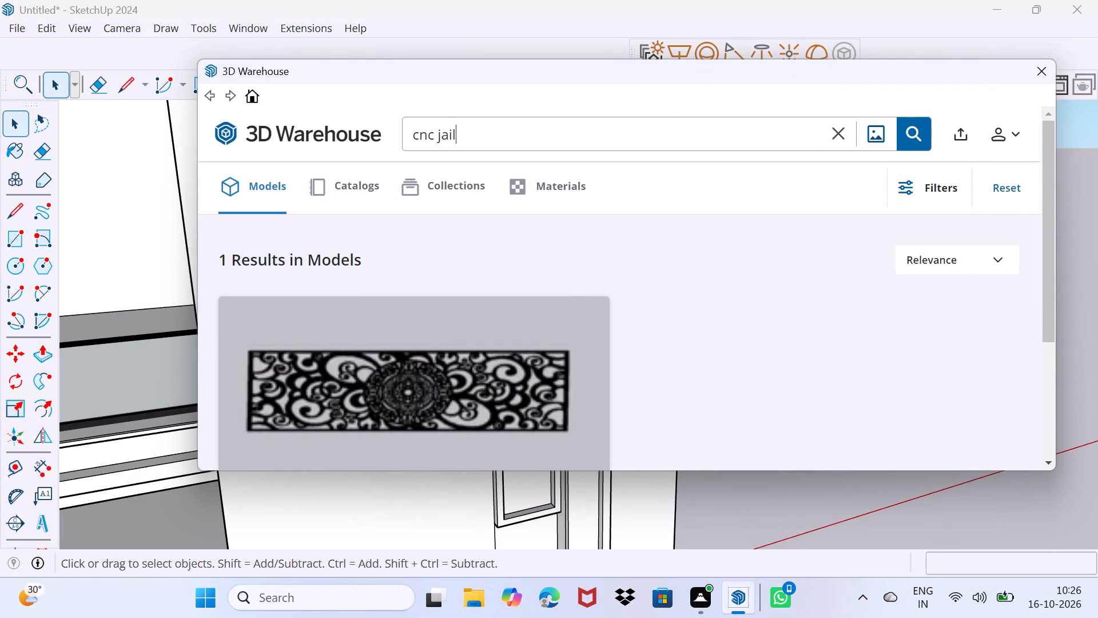
pyautogui.press('BackSpace')
pyautogui.press('BackSpace')
pyautogui.press('BackSpace')
pyautogui.press('BackSpace')
pyautogui.press('BackSpace')
pyautogui.press('BackSpace')
pyautogui.press('BackSpace')
pyautogui.press('BackSpace')
pyautogui.press('BackSpace')
pyautogui.press('BackSpace')
pyautogui.press('BackSpace')
pyautogui.press('BackSpace')
pyautogui.press('BackSpace')
pyautogui.press('BackSpace')
pyautogui.press('BackSpace')
pyautogui.press('BackSpace')
pyautogui.press('BackSpace')
pyautogui.press('BackSpace')
pyautogui.press('BackSpace')
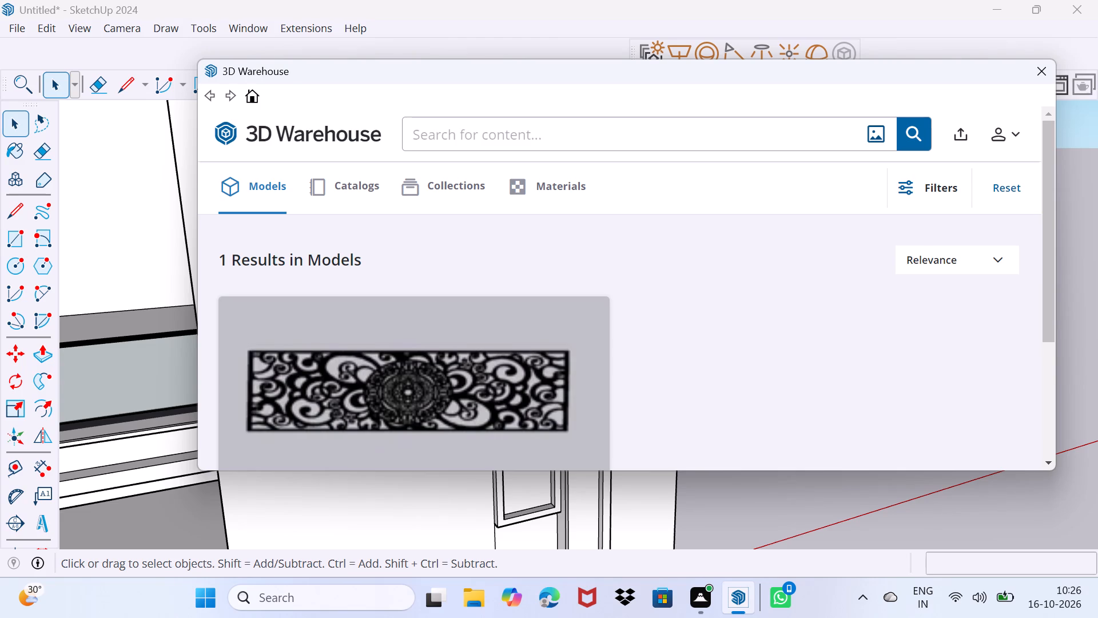
pyautogui.write('window')
pyautogui.press('Return')
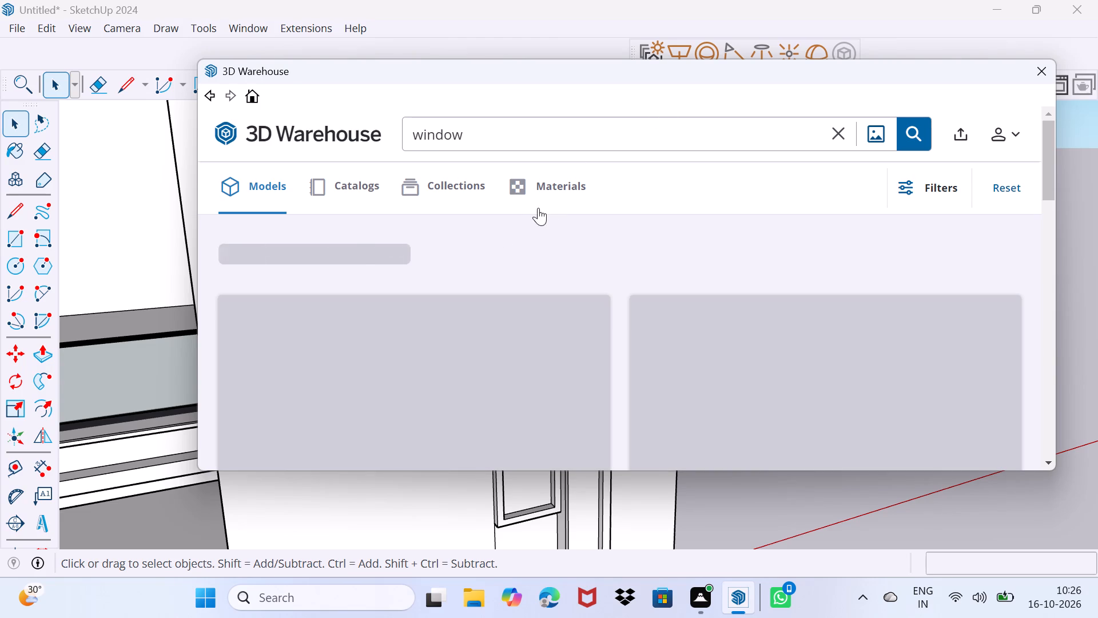
# Browse the window models in the search results for a suitable design, and load more results at the end.
pyautogui.scroll(-4, 556, 339)
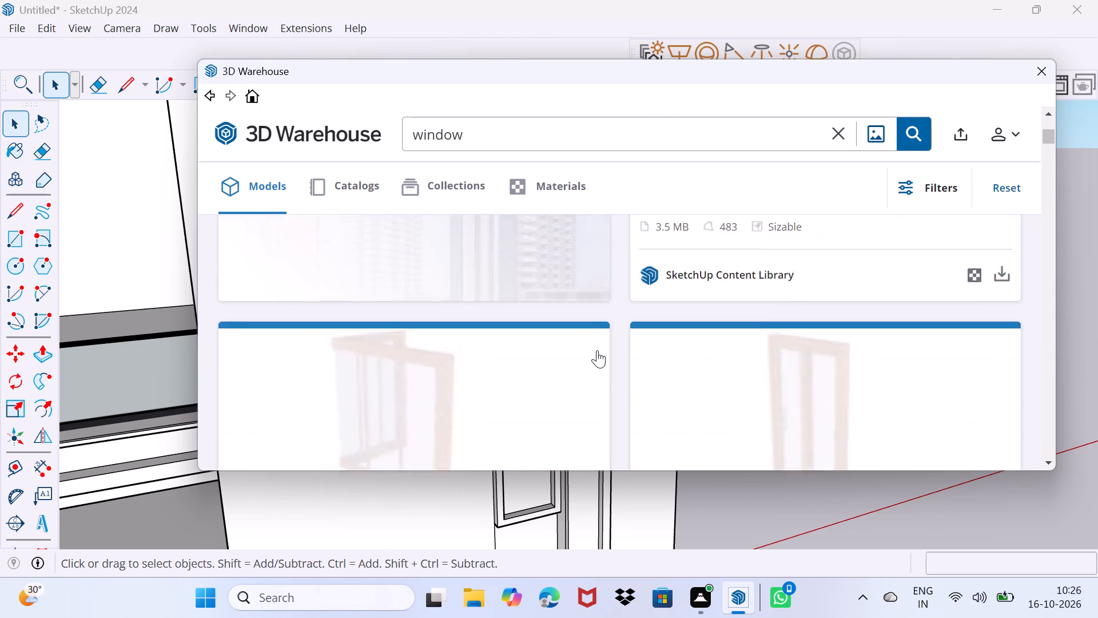
pyautogui.scroll(-13, 602, 338)
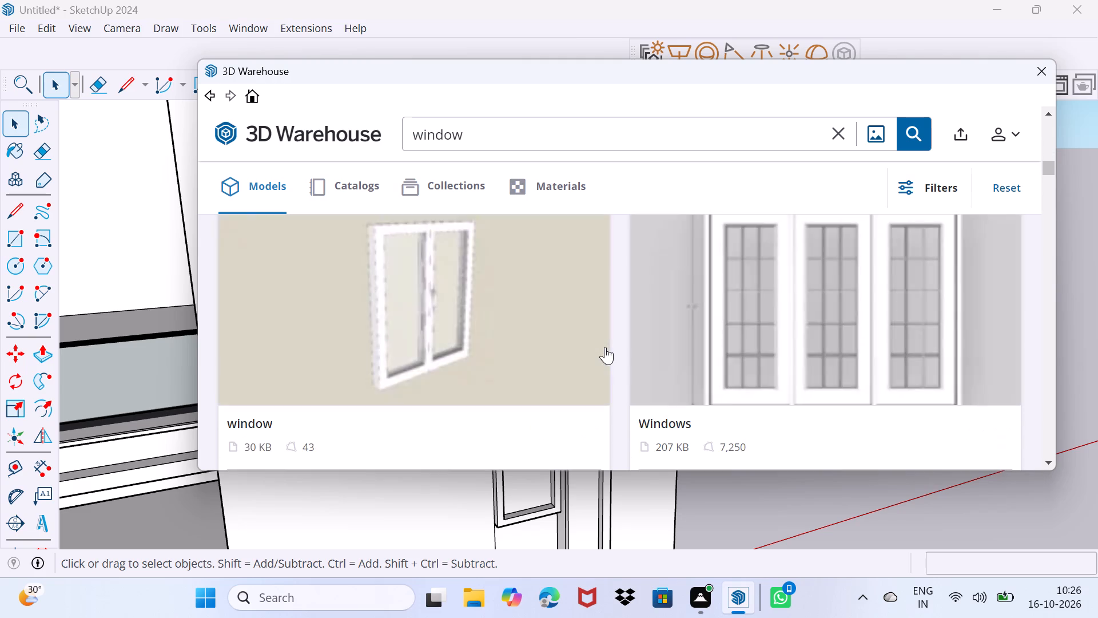
pyautogui.scroll(-15, 605, 347)
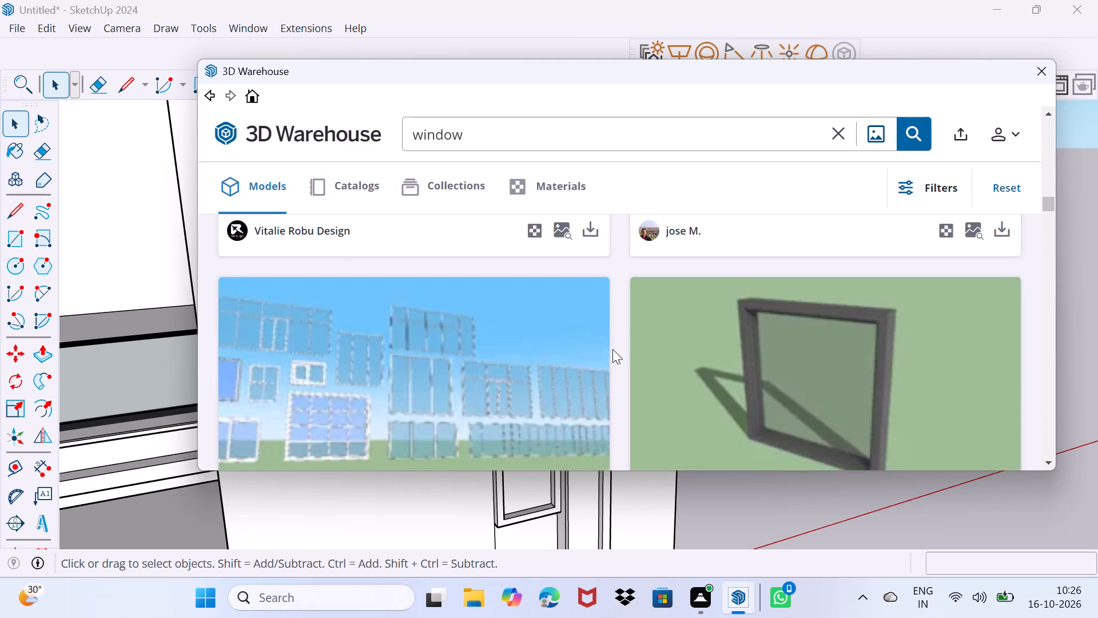
pyautogui.scroll(-16, 612, 349)
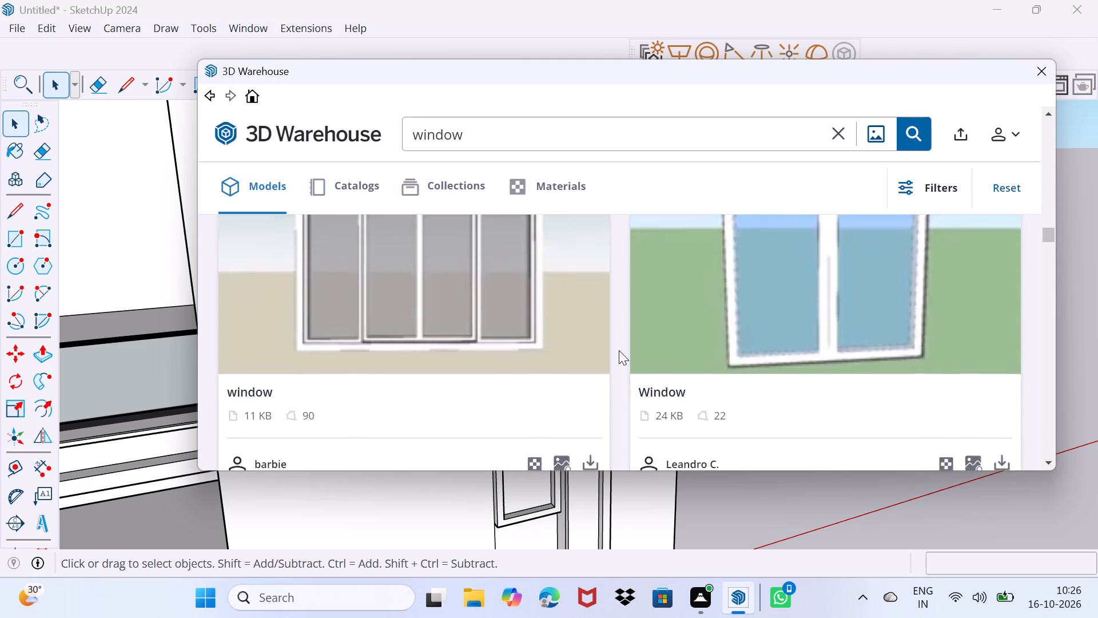
pyautogui.scroll(-19, 619, 350)
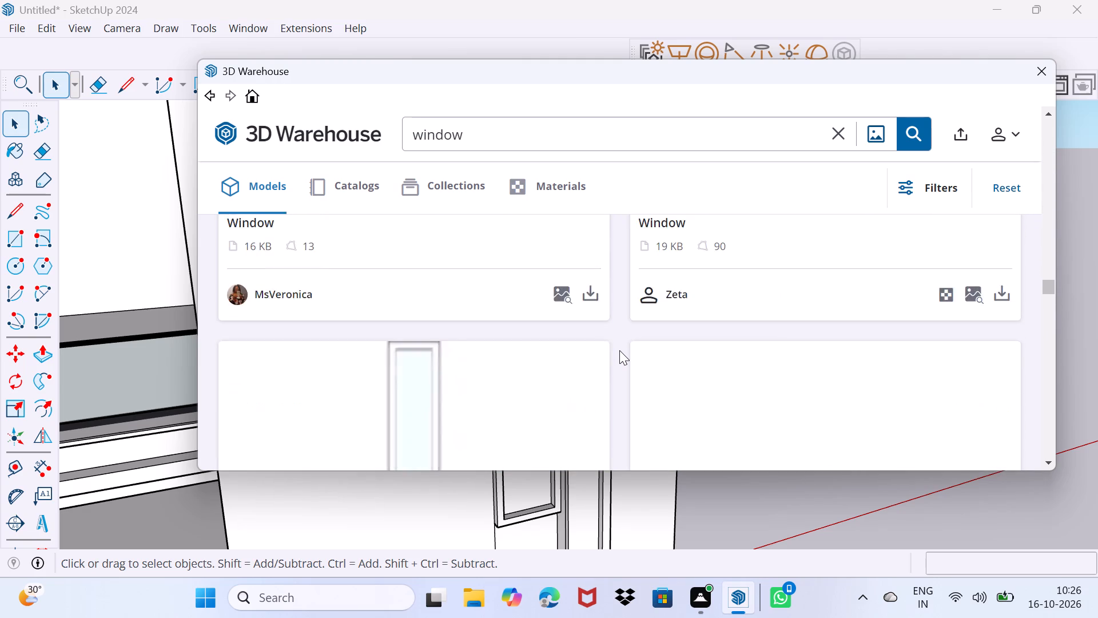
pyautogui.scroll(-15, 619, 350)
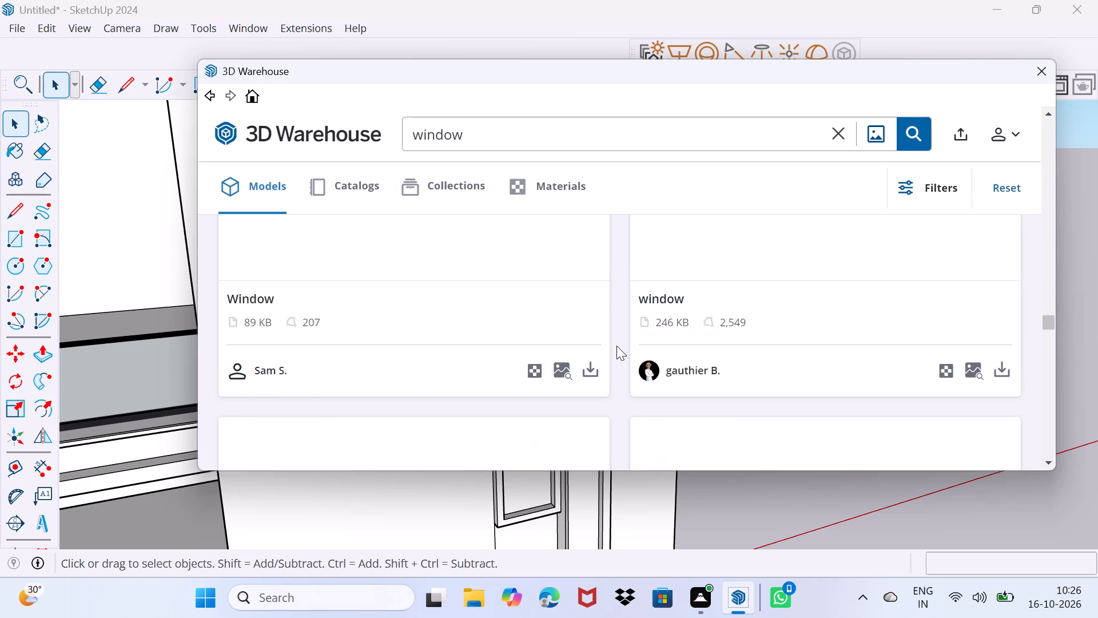
pyautogui.scroll(-14, 616, 347)
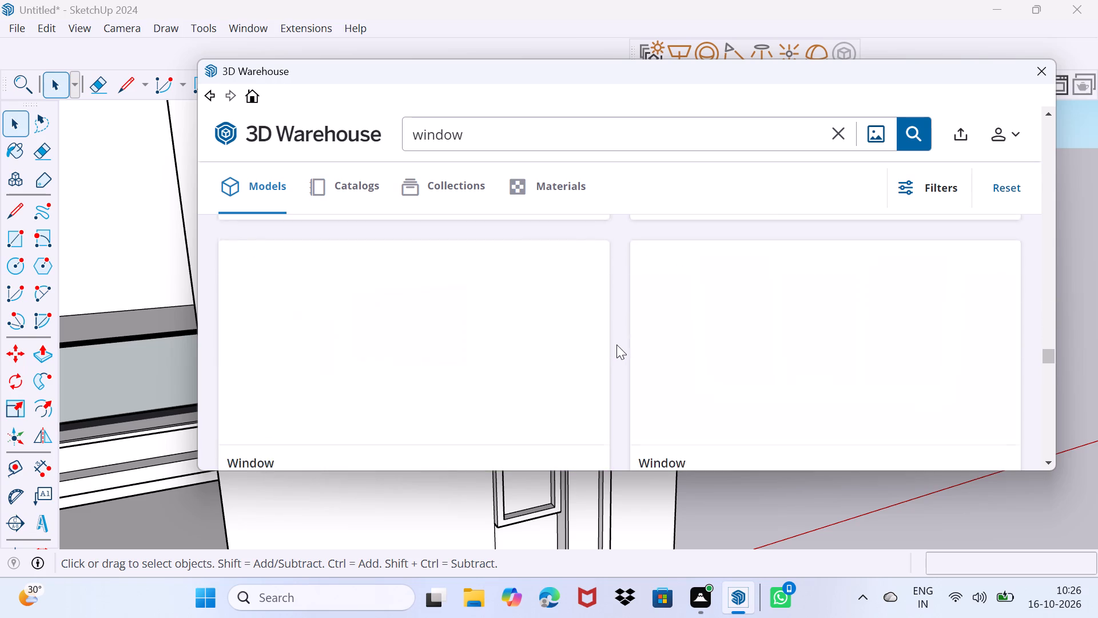
pyautogui.scroll(-14, 614, 340)
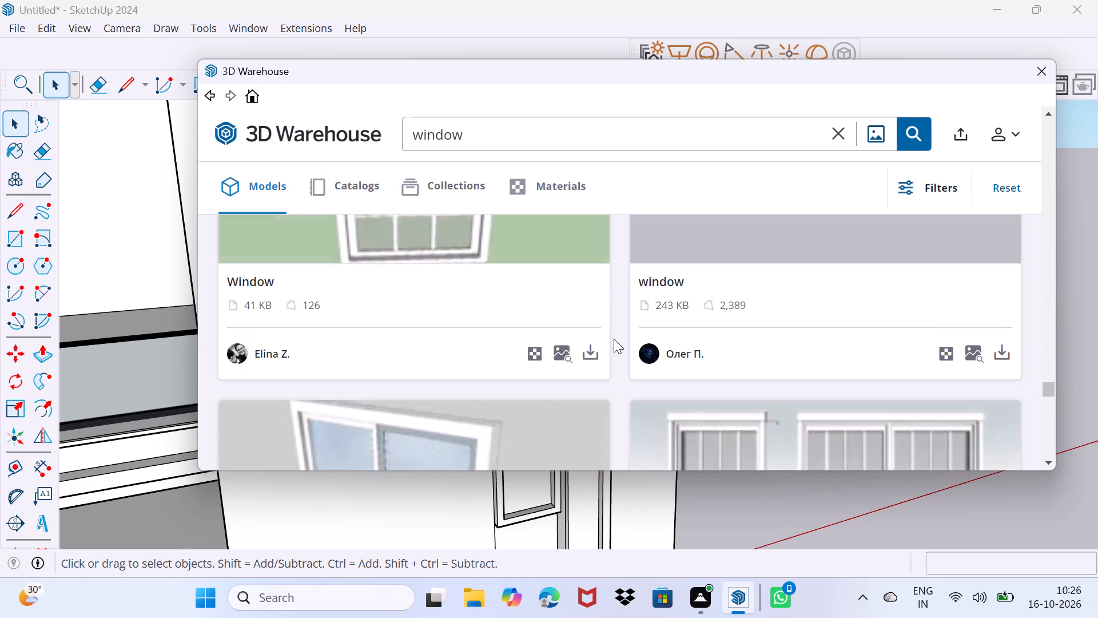
pyautogui.scroll(-13, 614, 339)
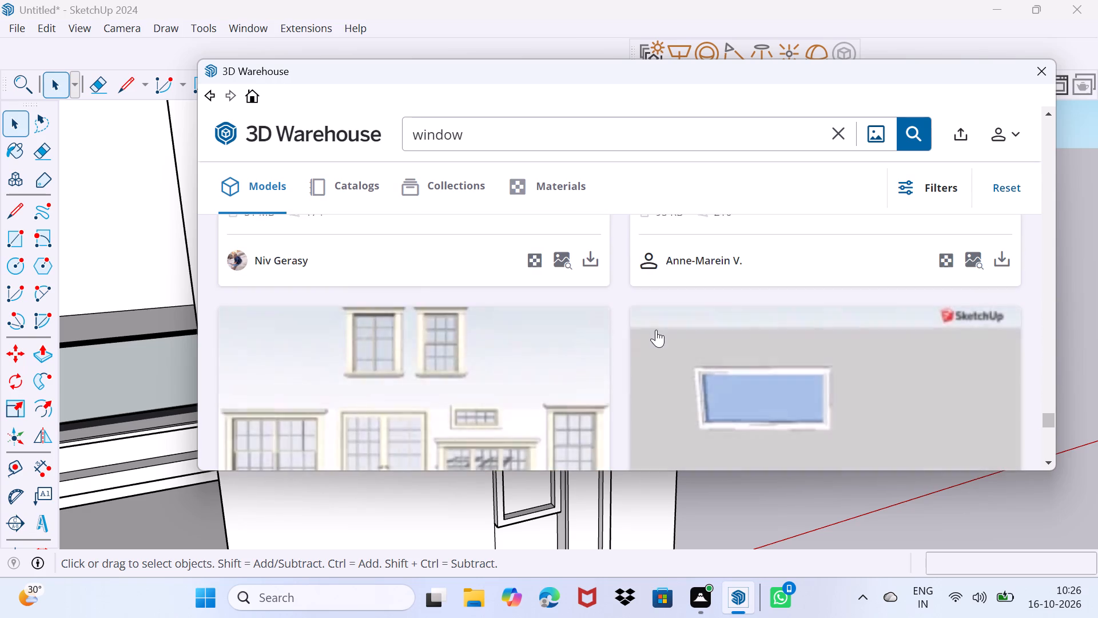
pyautogui.scroll(-14, 656, 330)
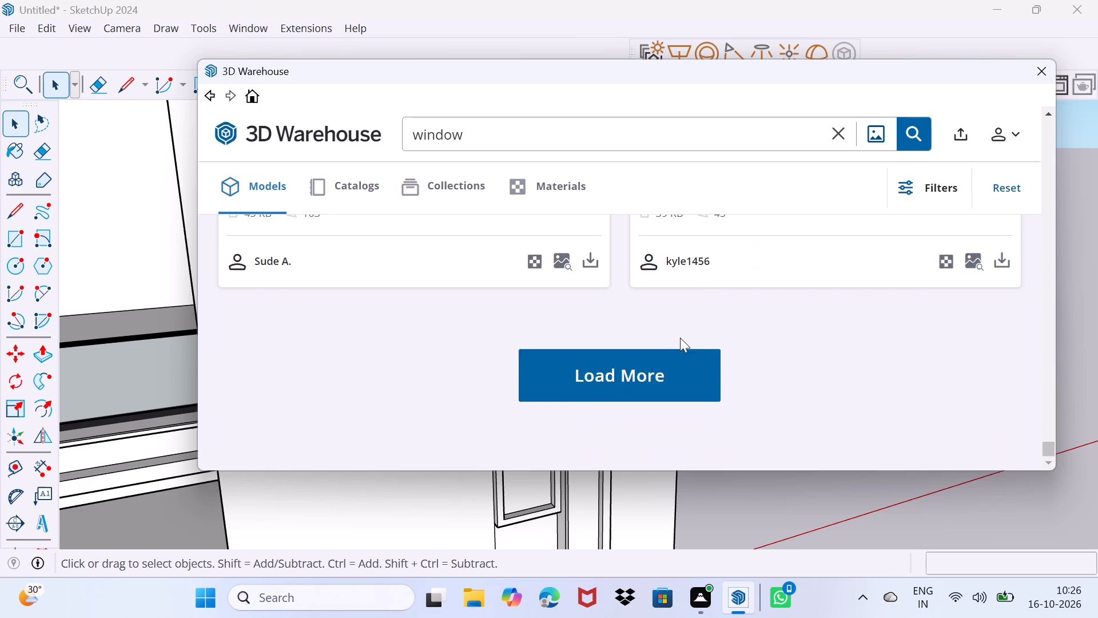
pyautogui.scroll(5, 681, 338)
pyautogui.scroll(-5, 681, 338)
pyautogui.click(650, 373)
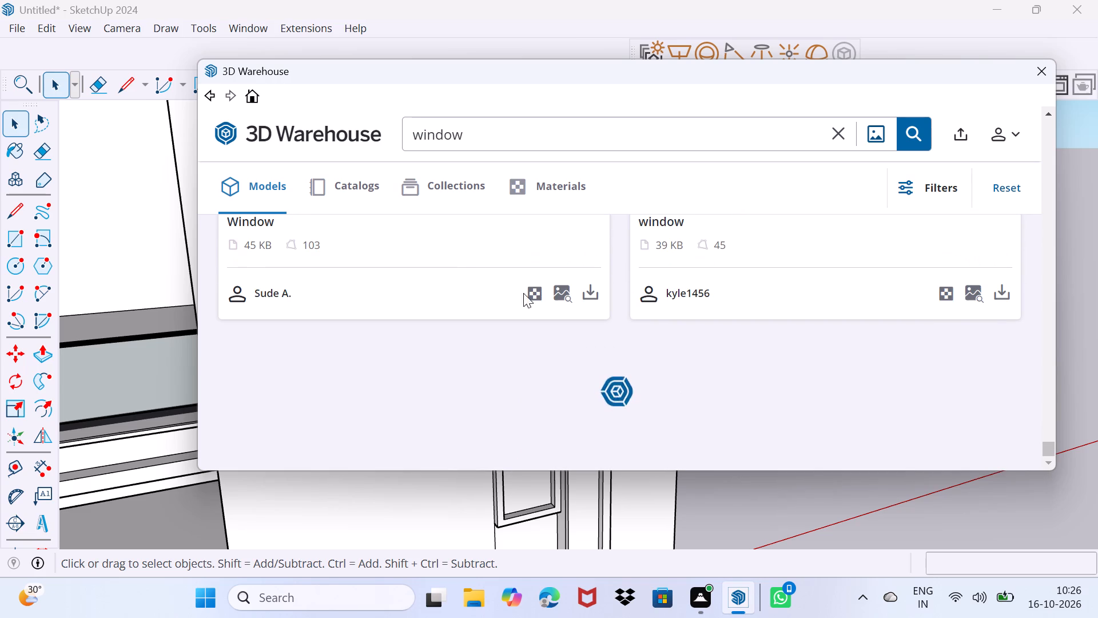
# Switch the "window" search results to collections and browse them for a suitable window design.
pyautogui.click(447, 184)
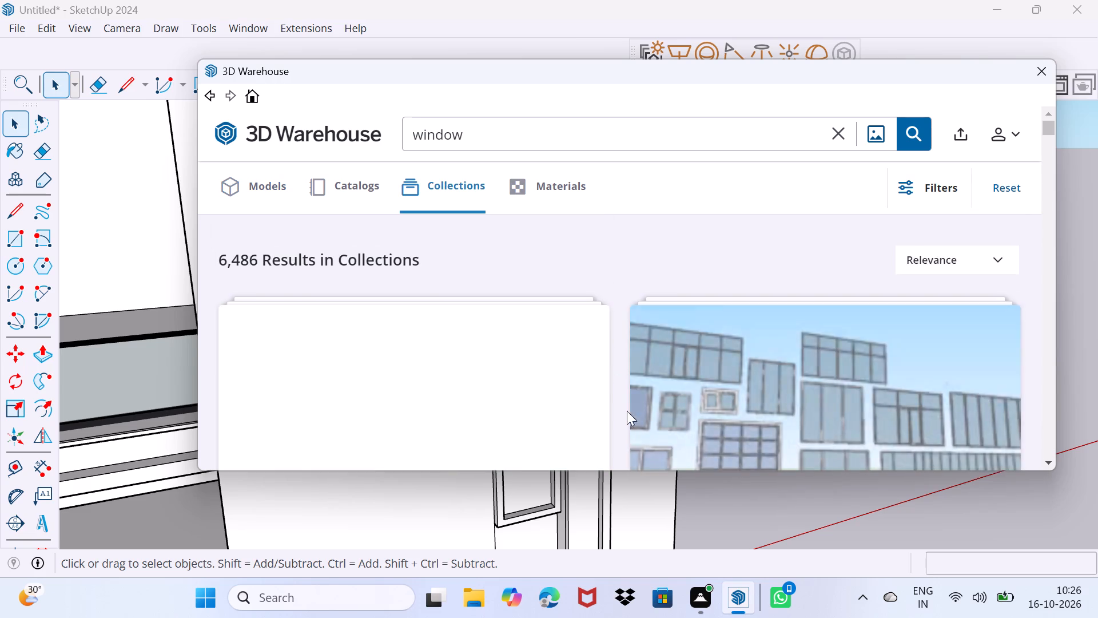
pyautogui.scroll(-13, 551, 372)
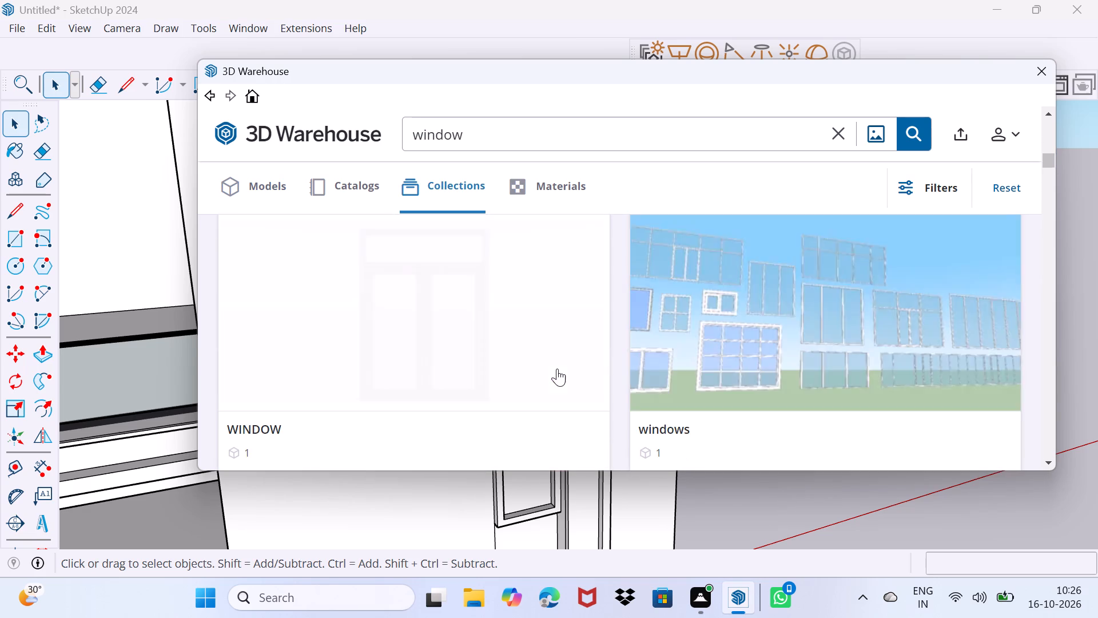
pyautogui.scroll(-16, 557, 369)
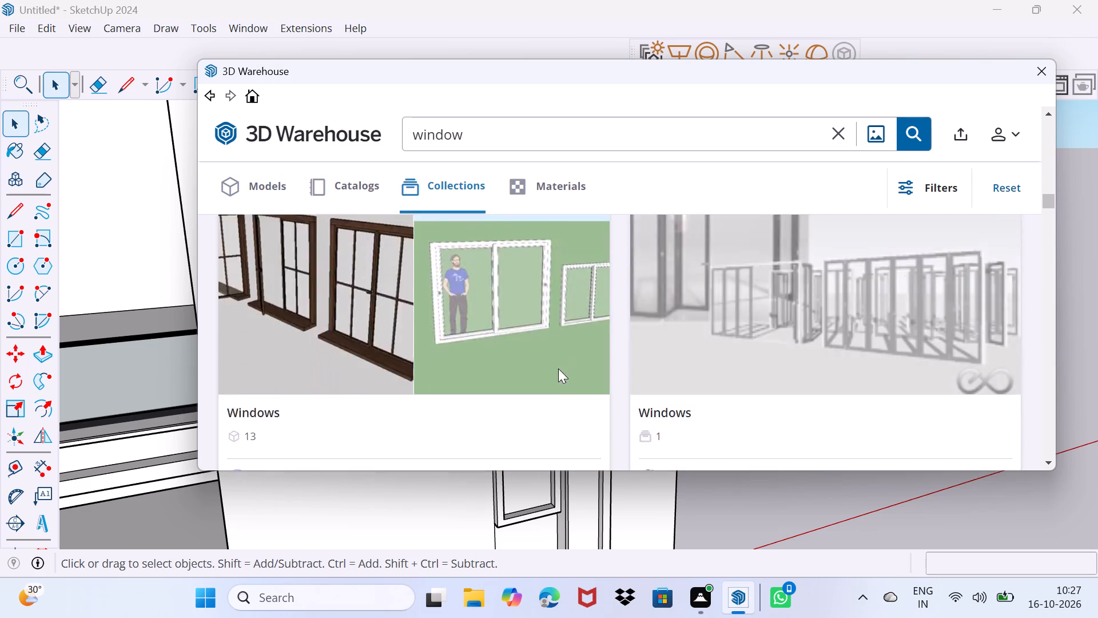
pyautogui.scroll(12, 558, 369)
pyautogui.scroll(-5, 560, 364)
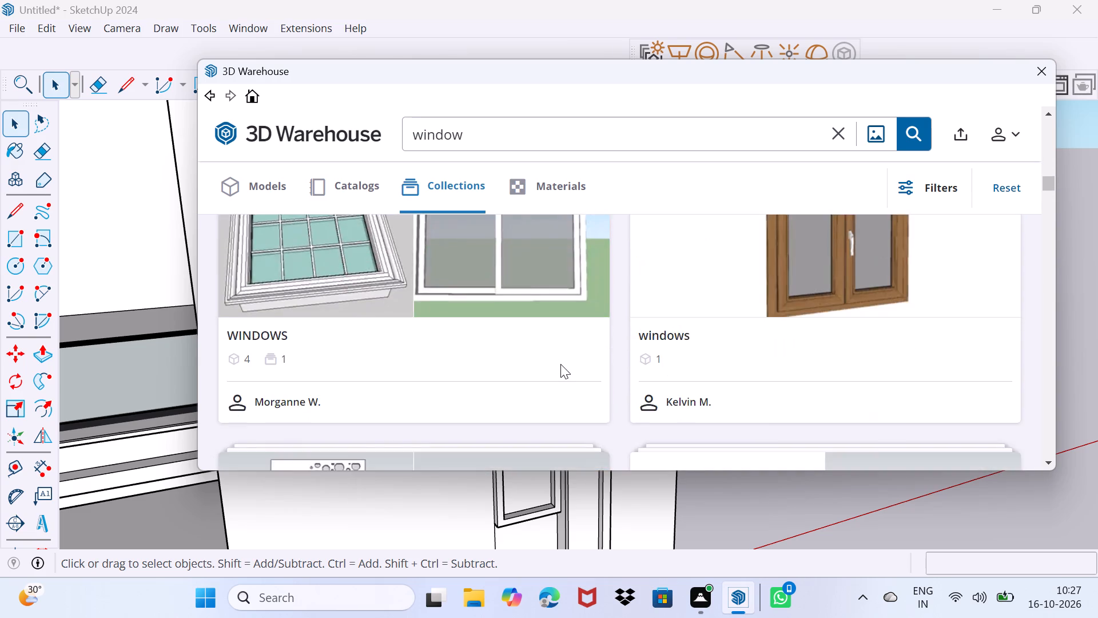
pyautogui.scroll(-13, 560, 364)
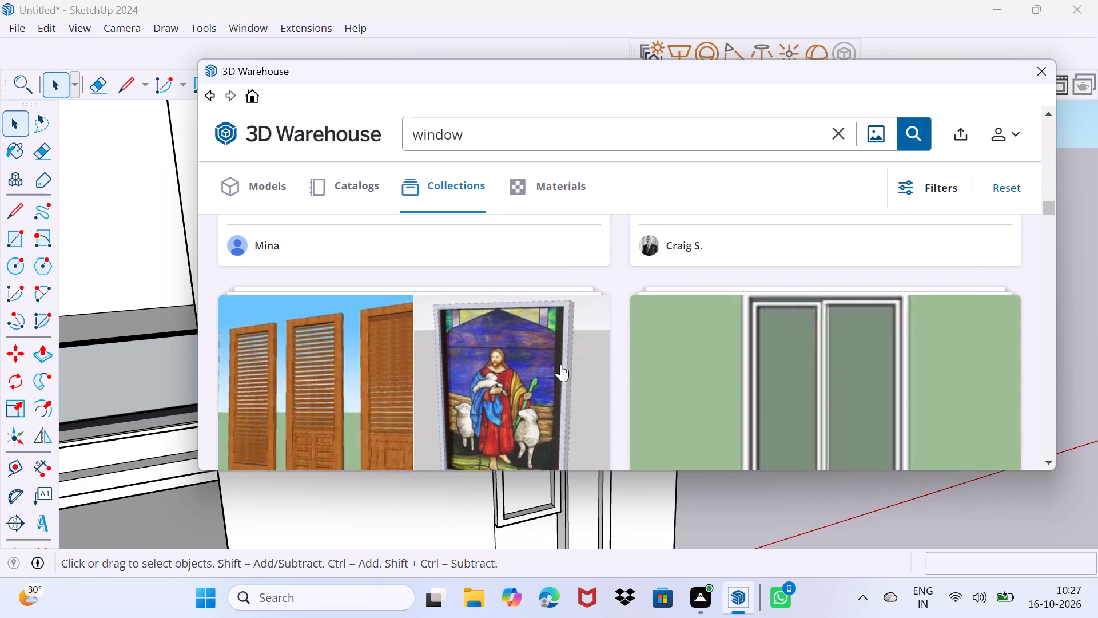
pyautogui.scroll(-13, 560, 364)
pyautogui.scroll(7, 560, 364)
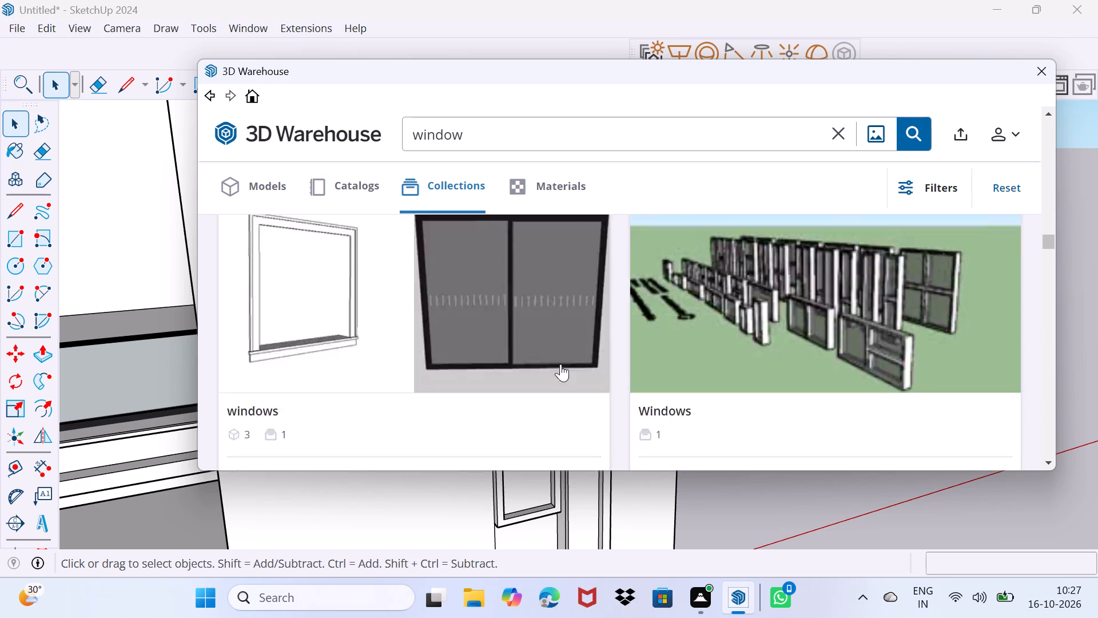
pyautogui.scroll(-4, 736, 343)
pyautogui.scroll(6, 736, 343)
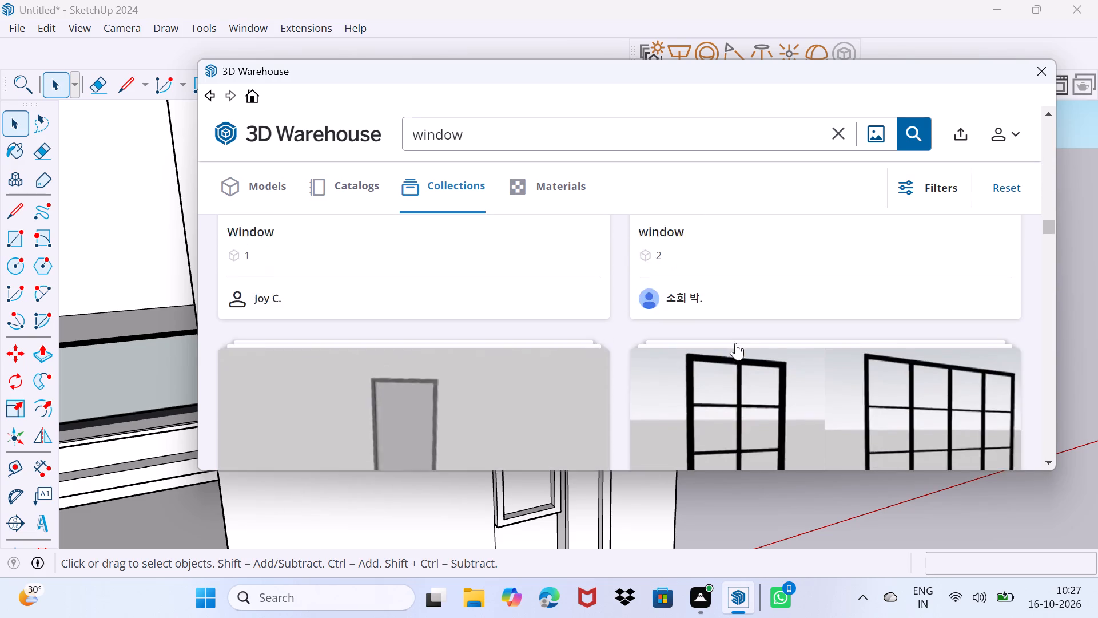
pyautogui.scroll(-6, 735, 343)
pyautogui.scroll(12, 735, 342)
pyautogui.scroll(12, 734, 342)
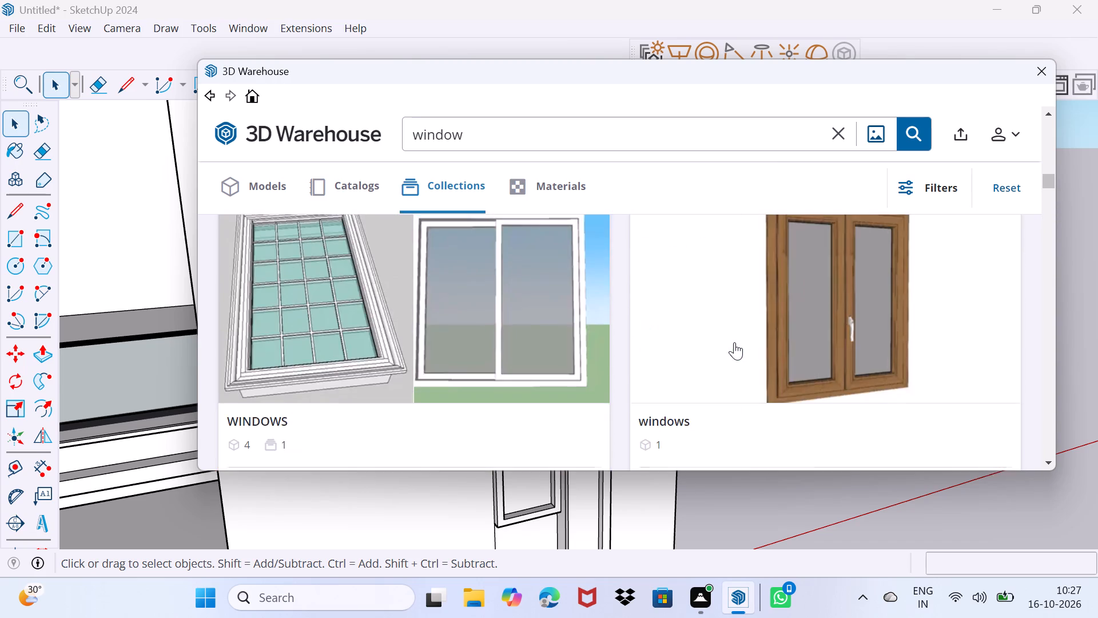
pyautogui.scroll(17, 734, 342)
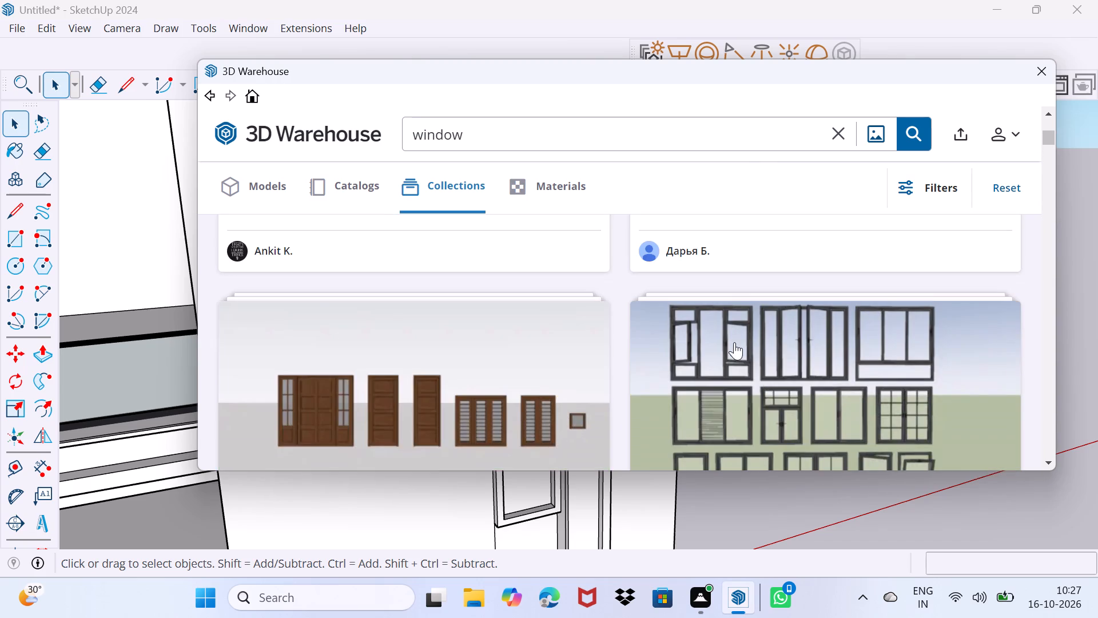
pyautogui.scroll(-5, 734, 342)
pyautogui.scroll(18, 734, 342)
pyautogui.scroll(-6, 734, 342)
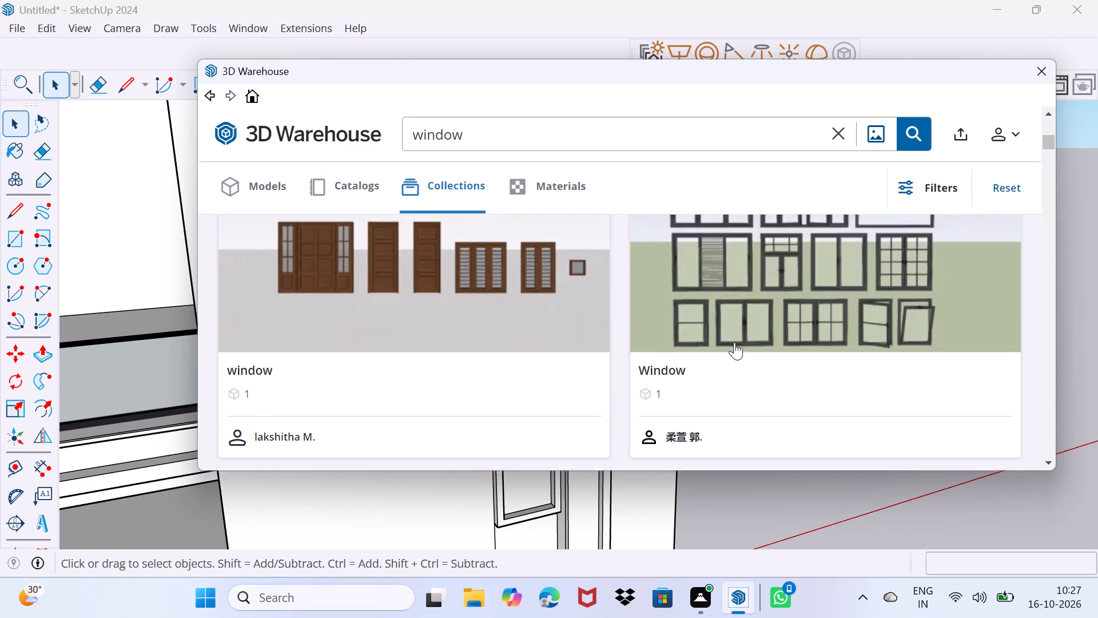
pyautogui.scroll(-13, 734, 342)
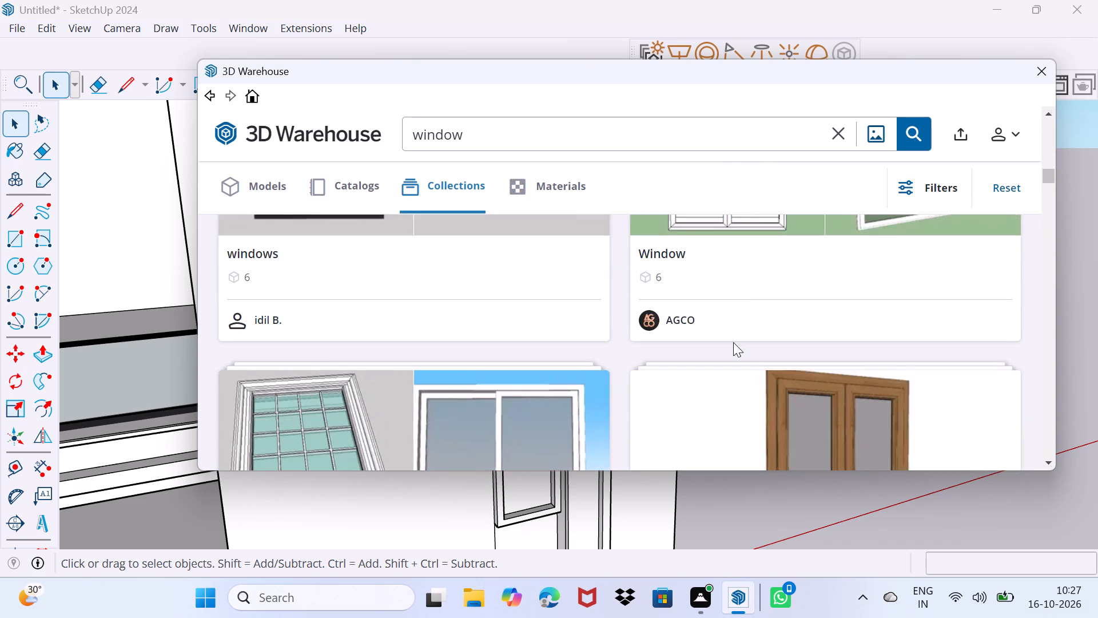
pyautogui.scroll(-3, 733, 342)
pyautogui.scroll(5, 733, 342)
pyautogui.scroll(-11, 733, 342)
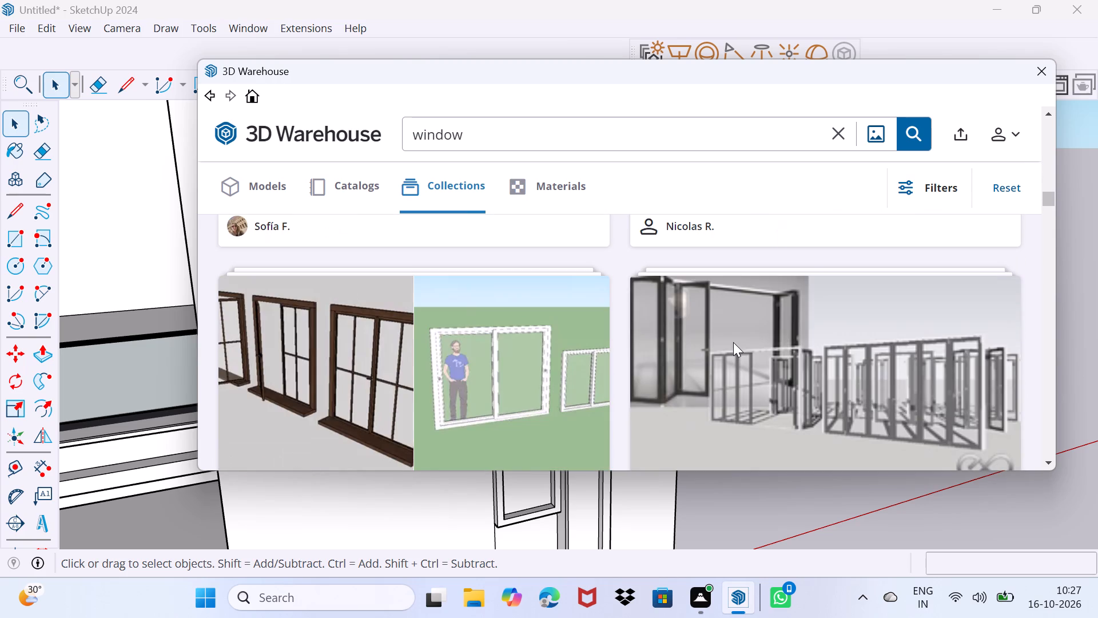
pyautogui.scroll(-13, 733, 342)
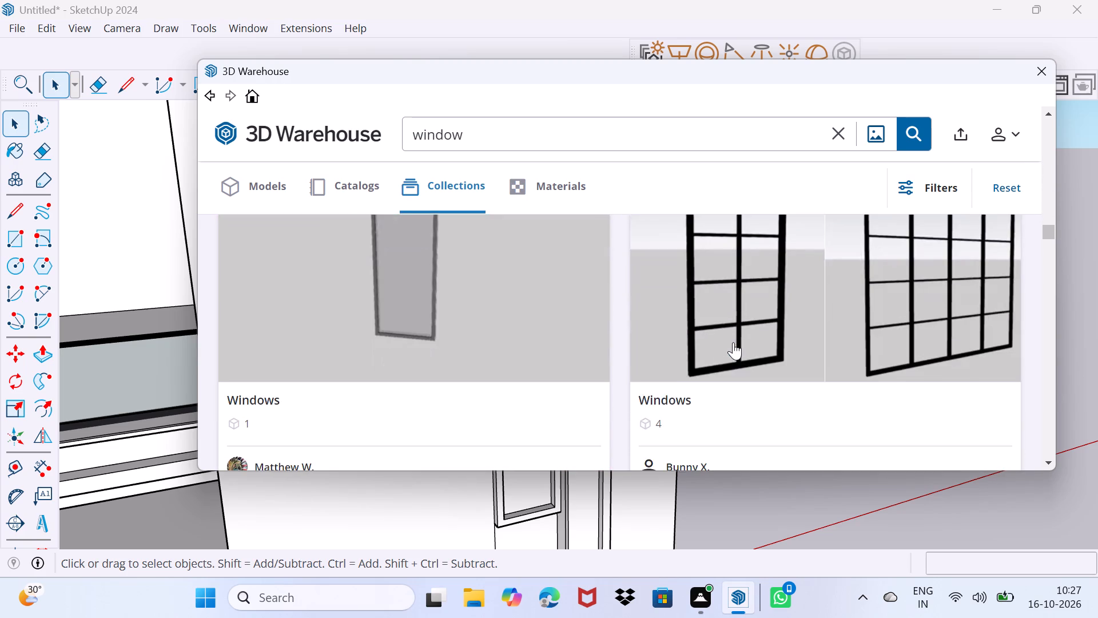
pyautogui.scroll(-6, 733, 342)
pyautogui.scroll(7, 733, 342)
pyautogui.scroll(-3, 733, 342)
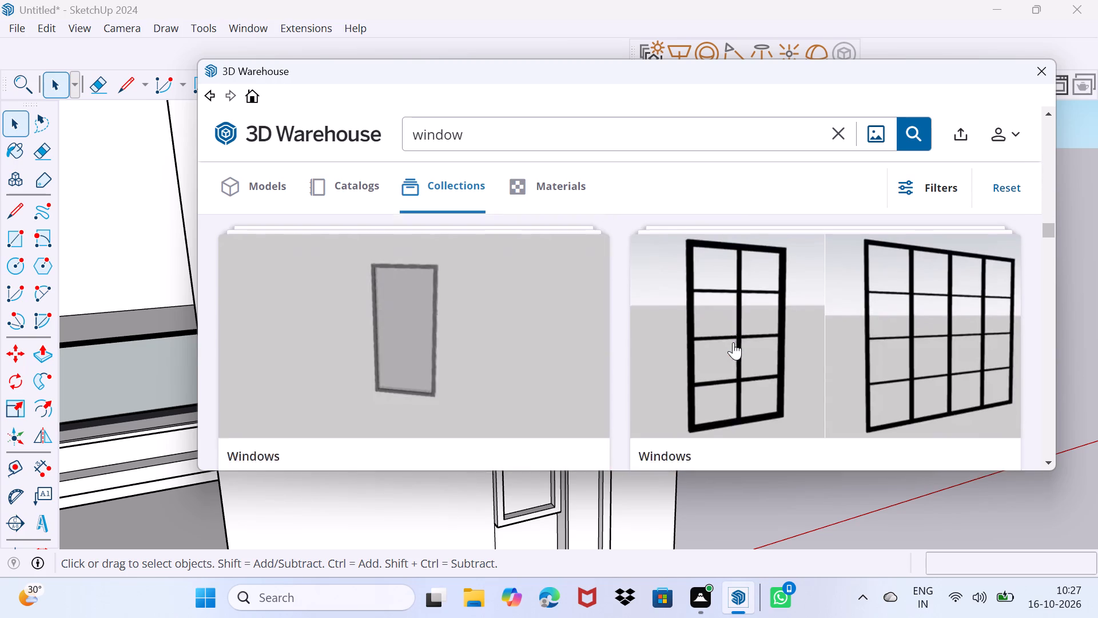
pyautogui.scroll(-1, 733, 342)
pyautogui.scroll(3, 733, 342)
# Open the "Windows" collection showing black grid windows and examine the models in it.
pyautogui.click(733, 342)
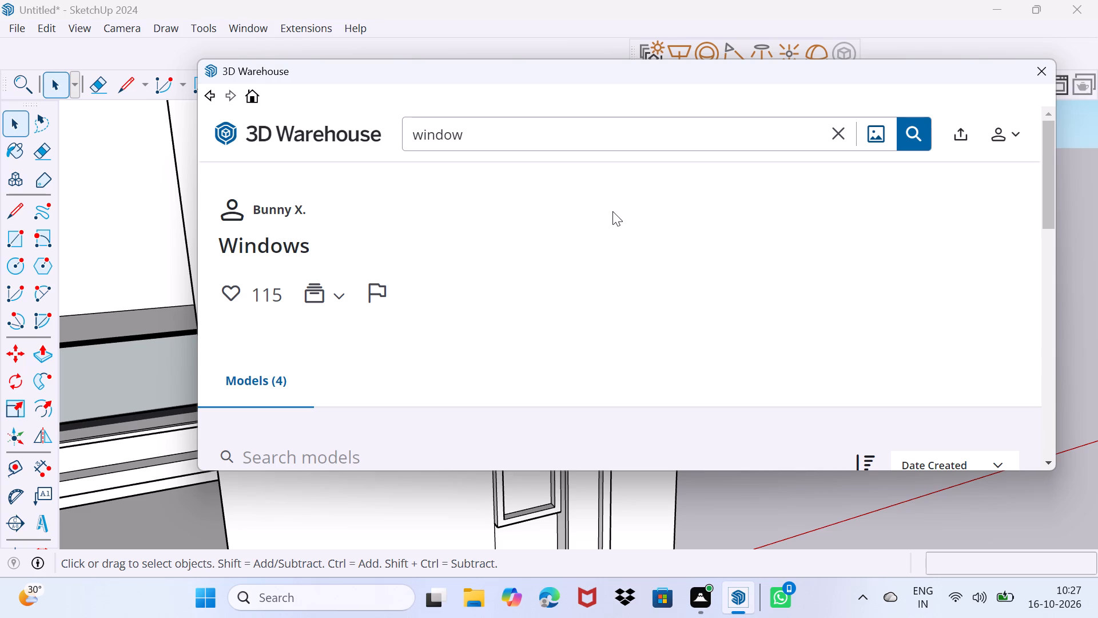
pyautogui.scroll(-4, 608, 241)
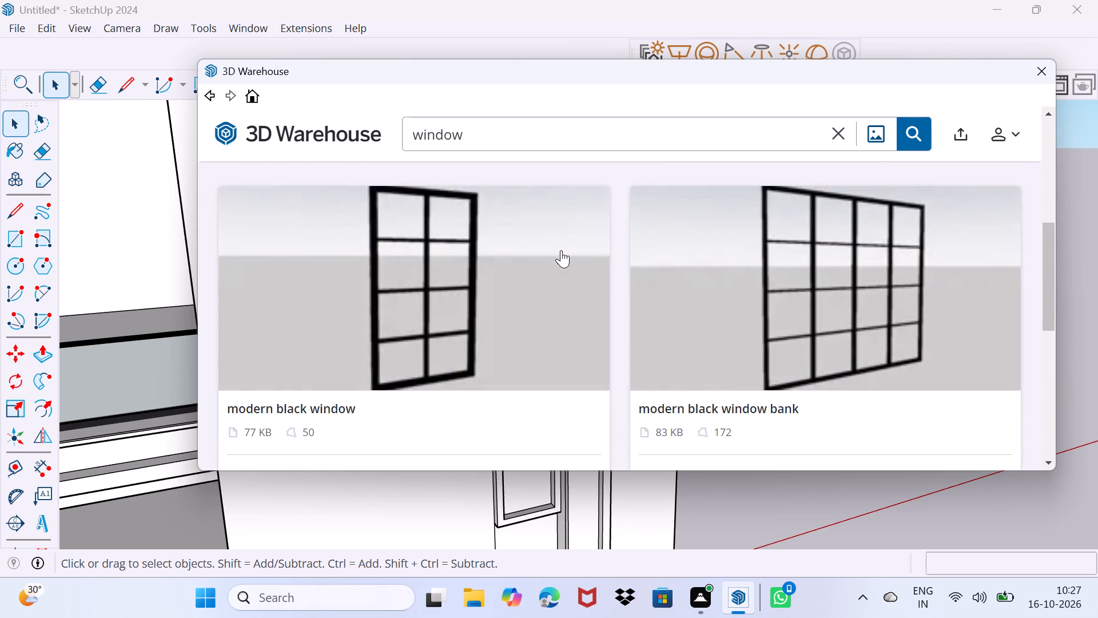
pyautogui.scroll(-3, 564, 256)
pyautogui.scroll(6, 560, 291)
pyautogui.scroll(-6, 560, 291)
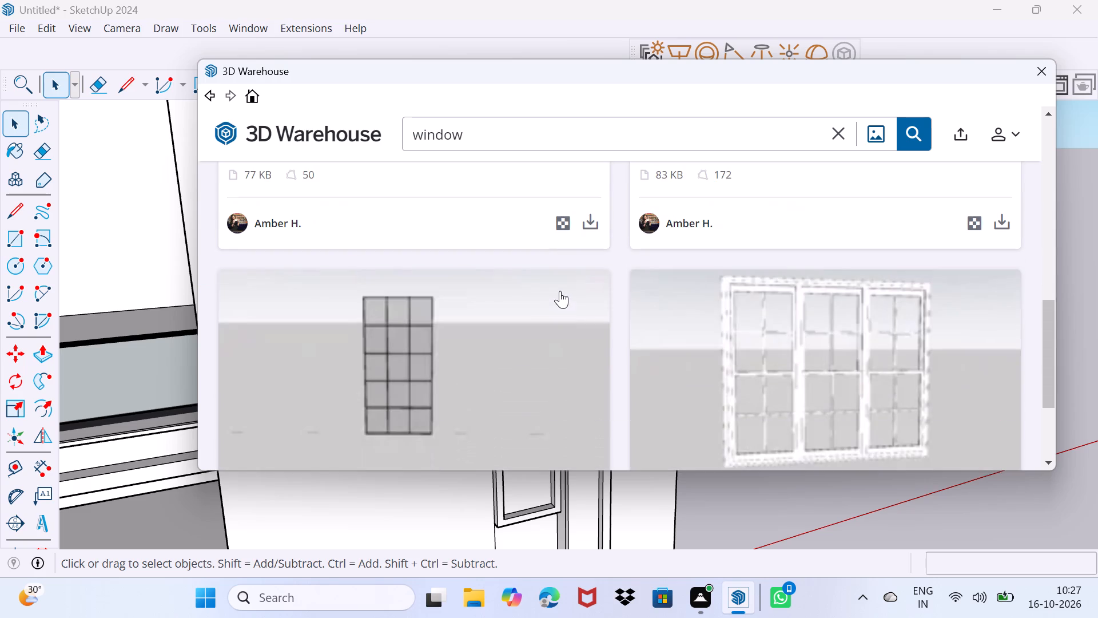
pyautogui.scroll(-5, 560, 291)
pyautogui.scroll(5, 560, 291)
pyautogui.scroll(-3, 593, 391)
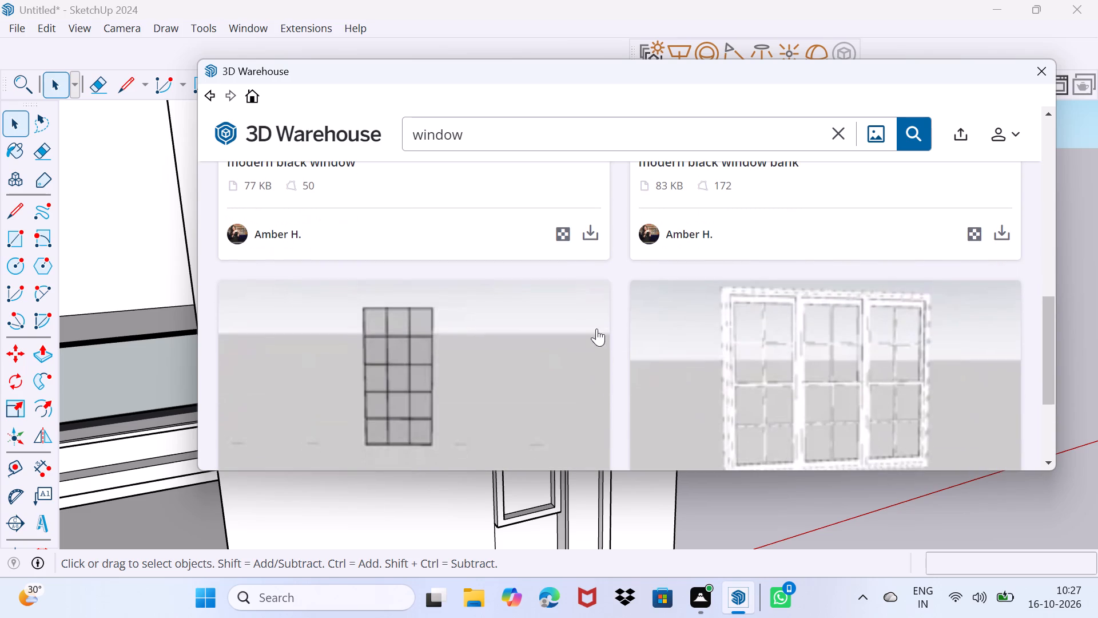
# Download "modern black window" into the model and place it on the ledge above the small raised frame.
pyautogui.click(590, 232)
pyautogui.click(557, 294)
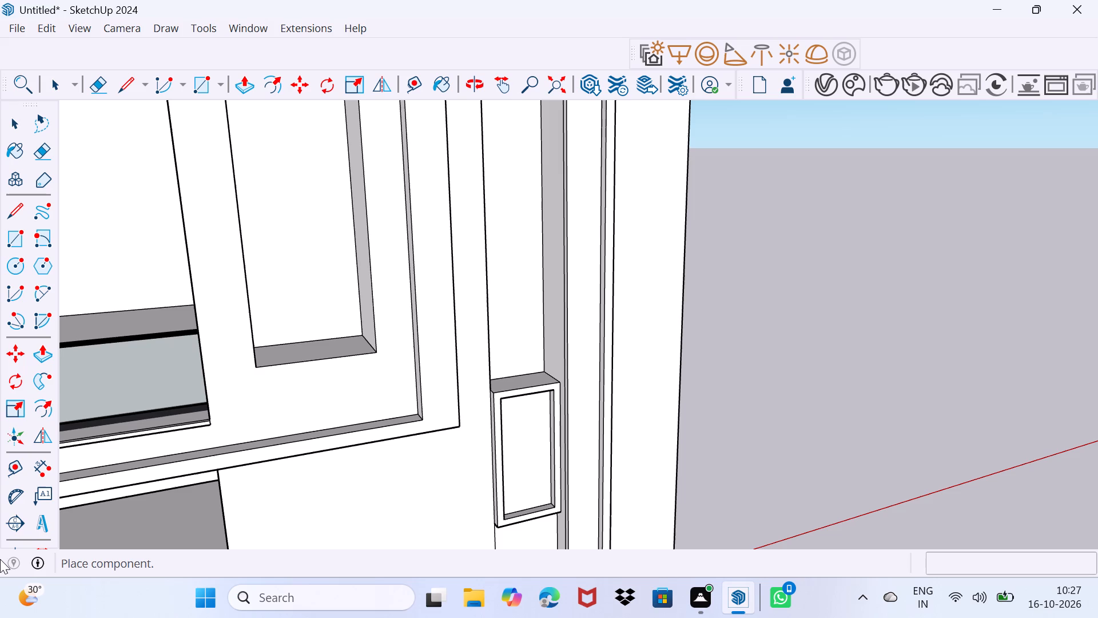
pyautogui.scroll(-2, 471, 318)
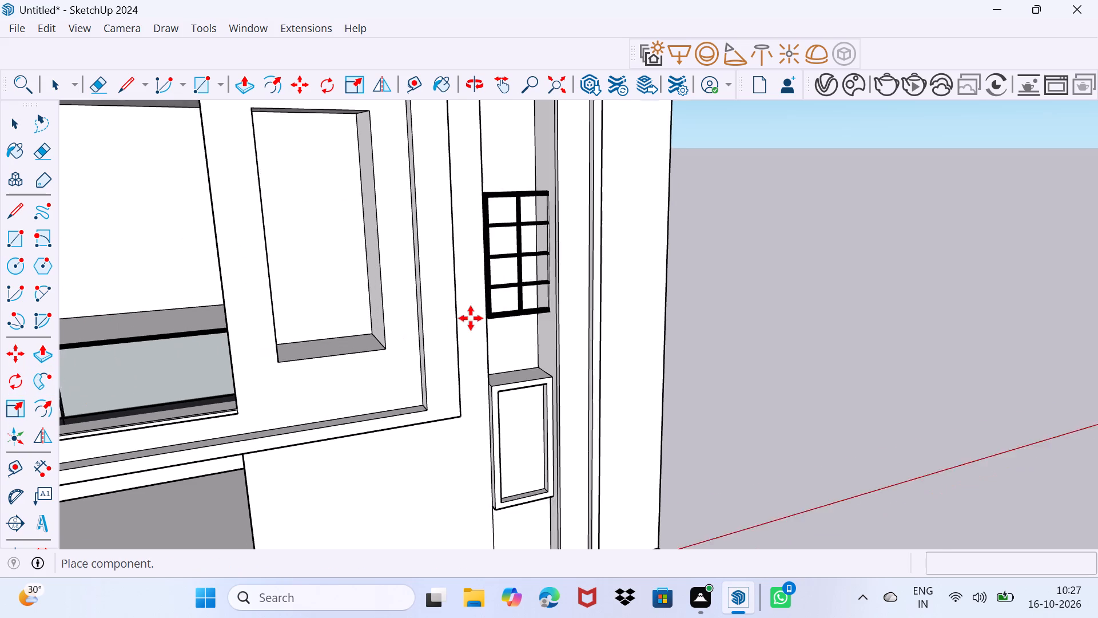
pyautogui.scroll(-2, 471, 318)
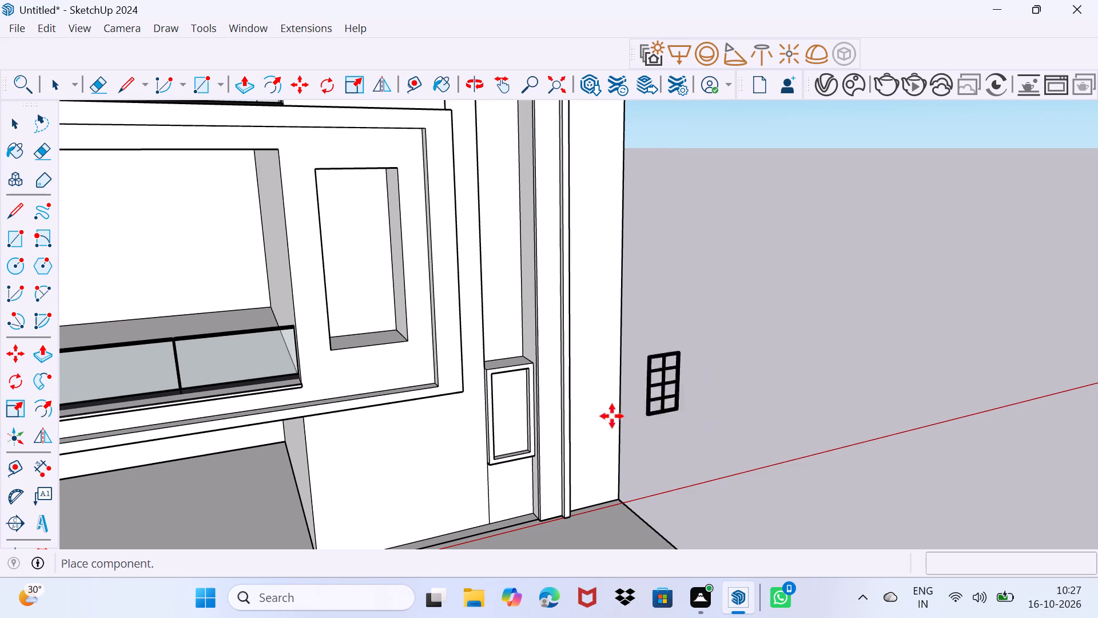
pyautogui.scroll(8, 473, 379)
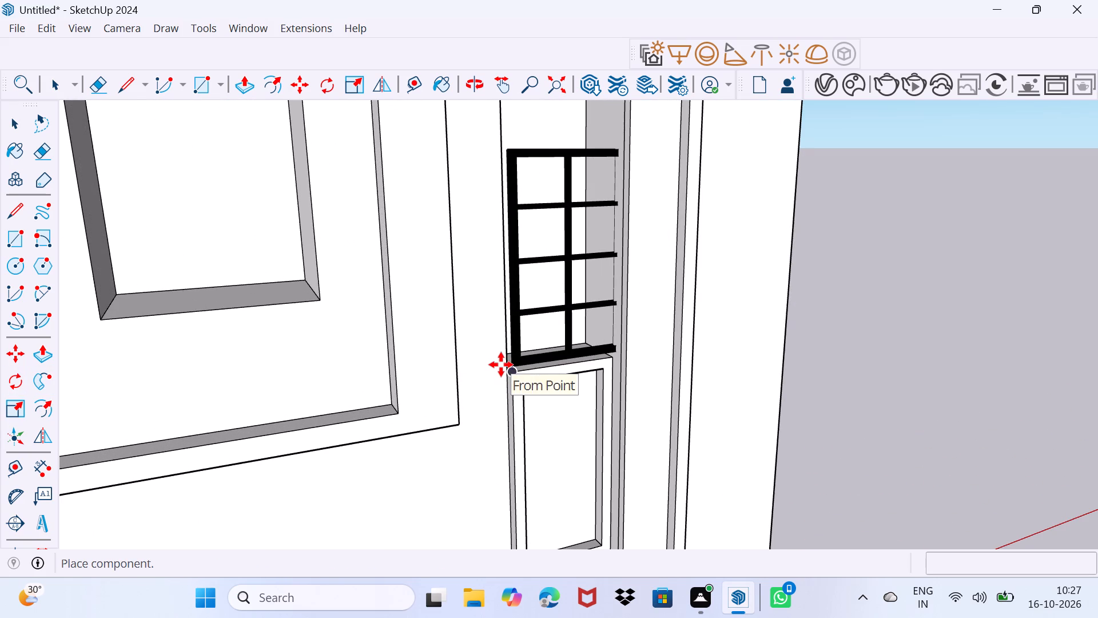
pyautogui.scroll(10, 502, 369)
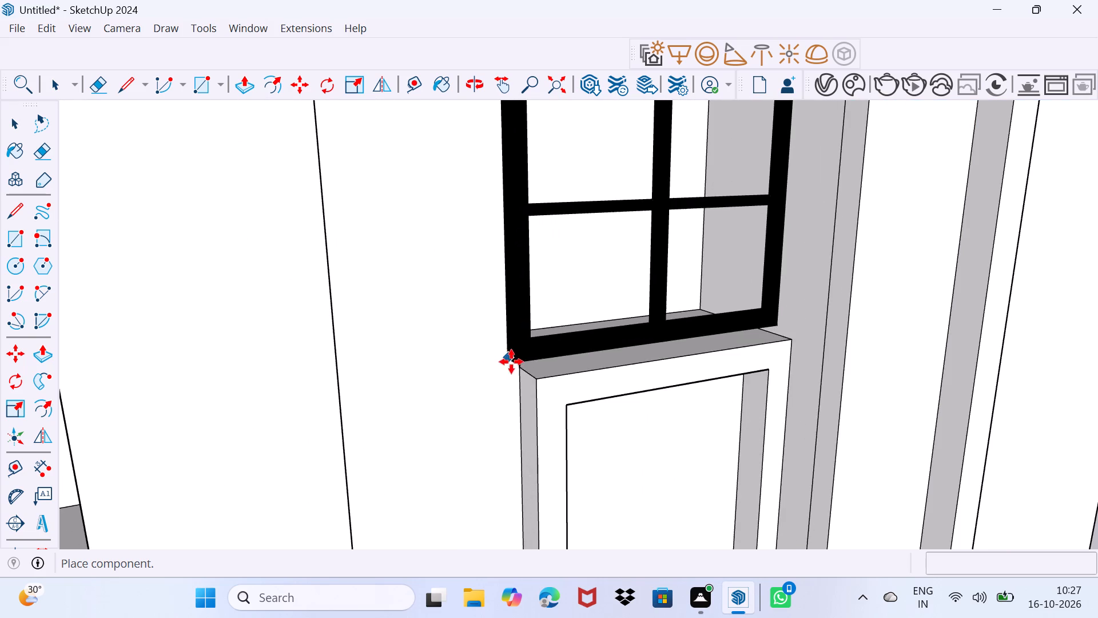
pyautogui.click(523, 369)
# Scale the placed window narrower so its far side no longer runs into the recess's side wall.
pyautogui.scroll(-5, 536, 353)
pyautogui.moveTo(552, 351); pyautogui.dragTo(544, 360, button='middle')
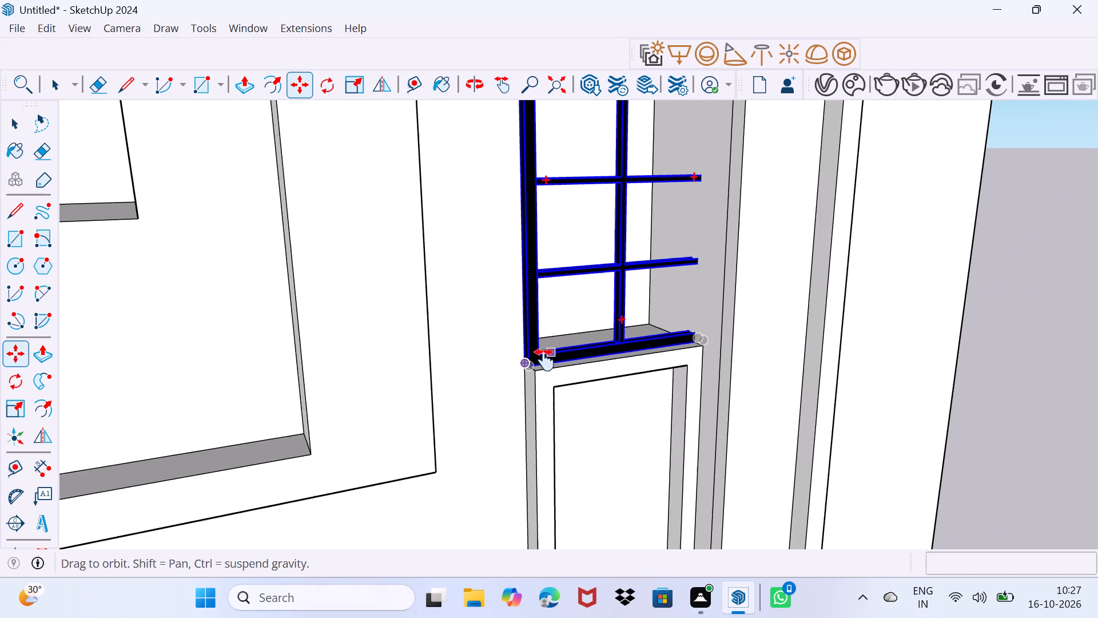
pyautogui.moveTo(544, 360); pyautogui.dragTo(423, 513, button='middle')
pyautogui.press('s')
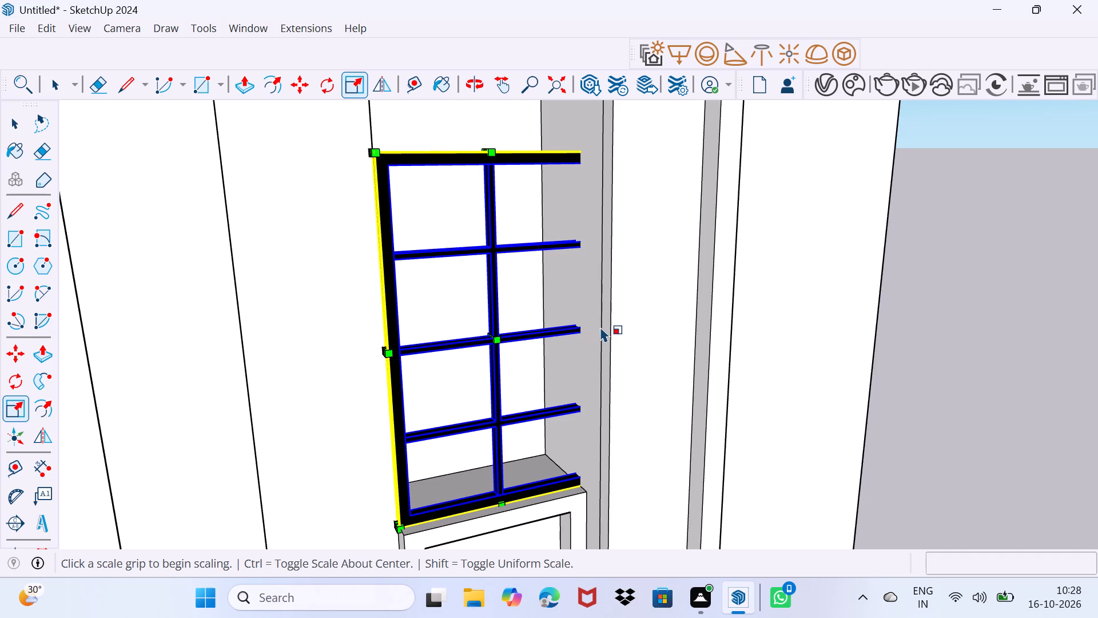
pyautogui.moveTo(592, 328); pyautogui.dragTo(571, 333)
# Move the window onto the ledge, finishing with a move of about 3 15/16" that brings its lower front corner to the ledge's rear corner.
pyautogui.scroll(4, 526, 517)
pyautogui.moveTo(533, 485); pyautogui.dragTo(496, 468, button='middle')
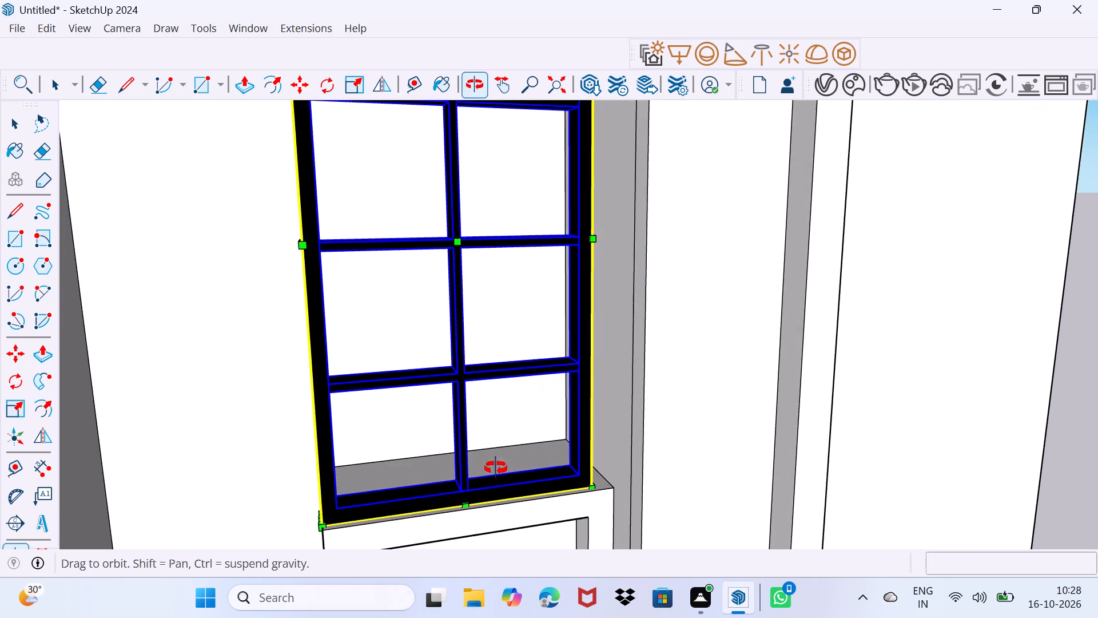
pyautogui.moveTo(496, 468); pyautogui.dragTo(495, 468, button='middle')
pyautogui.moveTo(389, 521); pyautogui.dragTo(555, 422, button='middle')
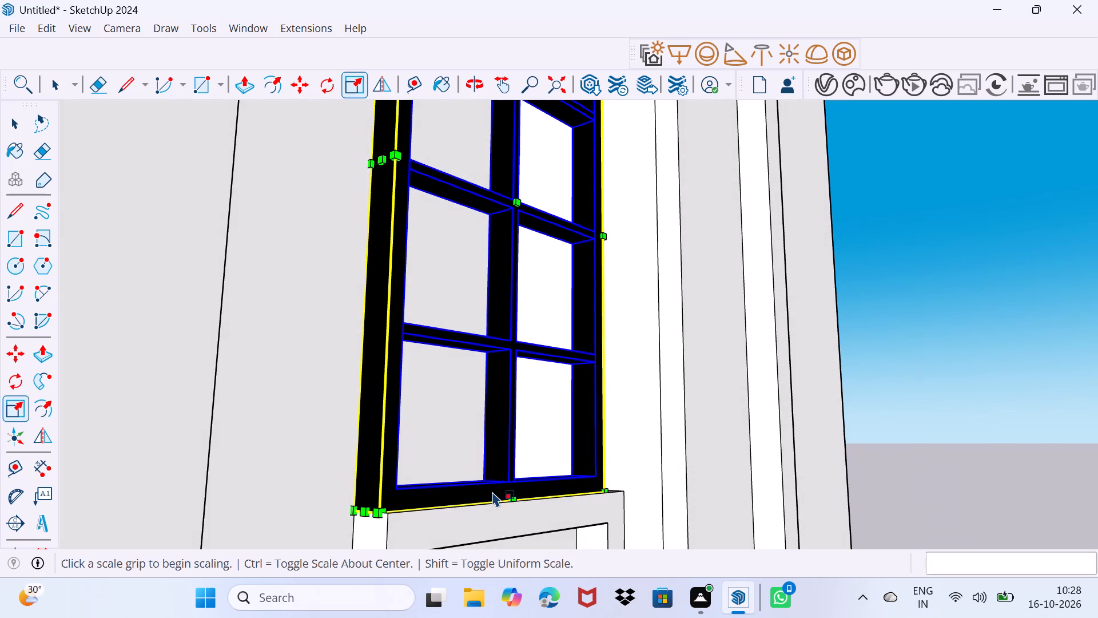
pyautogui.press('m')
pyautogui.click(377, 518)
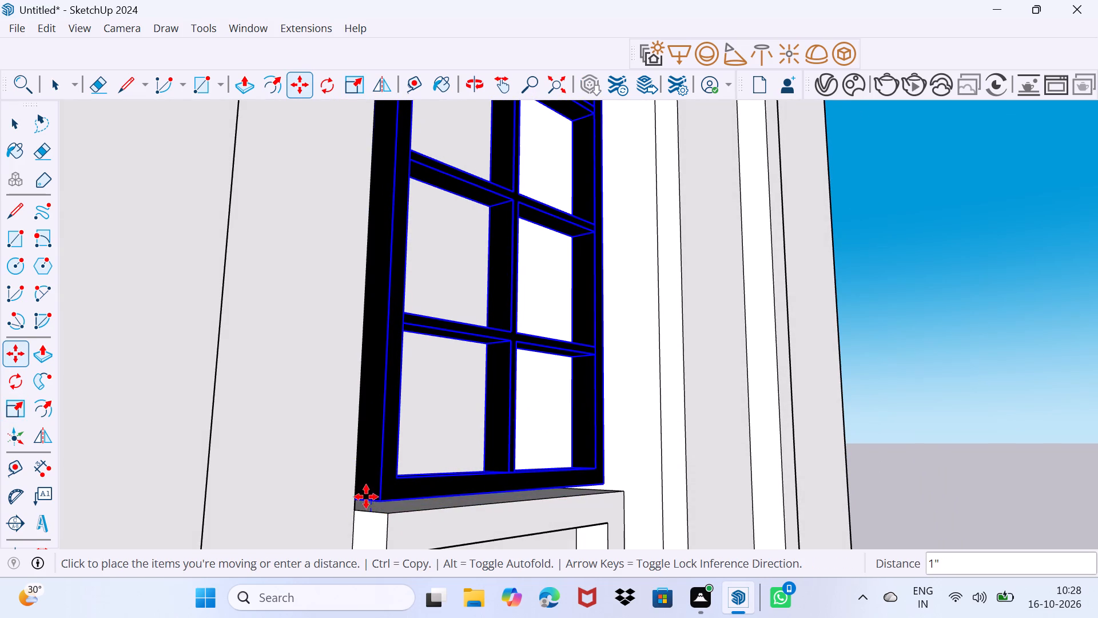
pyautogui.click(363, 498)
pyautogui.scroll(2, 370, 500)
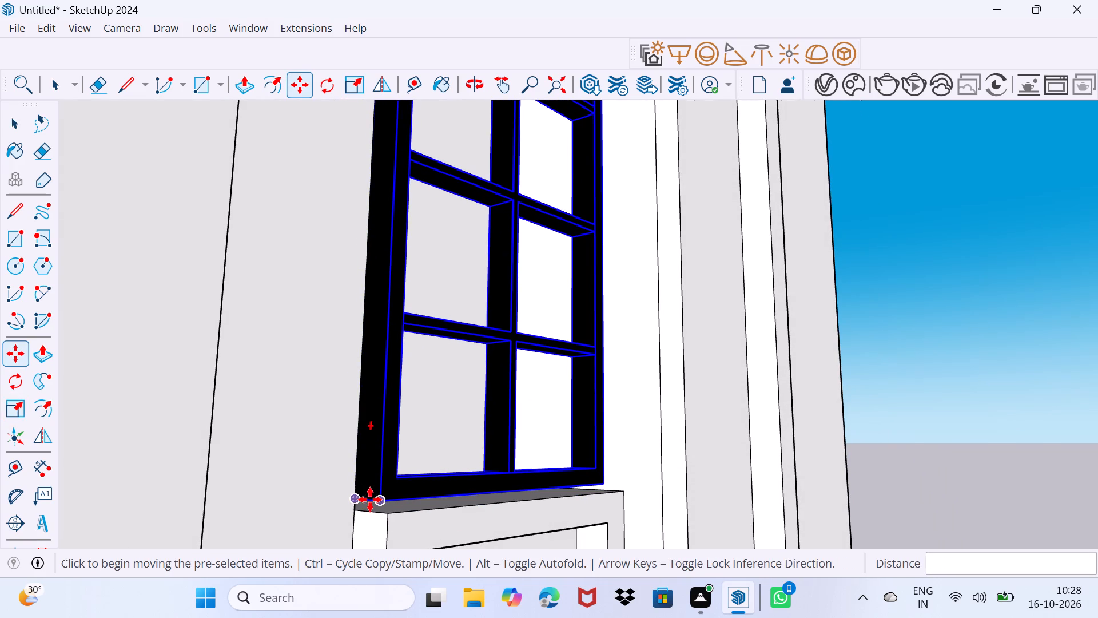
pyautogui.scroll(1, 370, 500)
pyautogui.moveTo(367, 497); pyautogui.dragTo(194, 521, button='middle')
pyautogui.scroll(3, 307, 509)
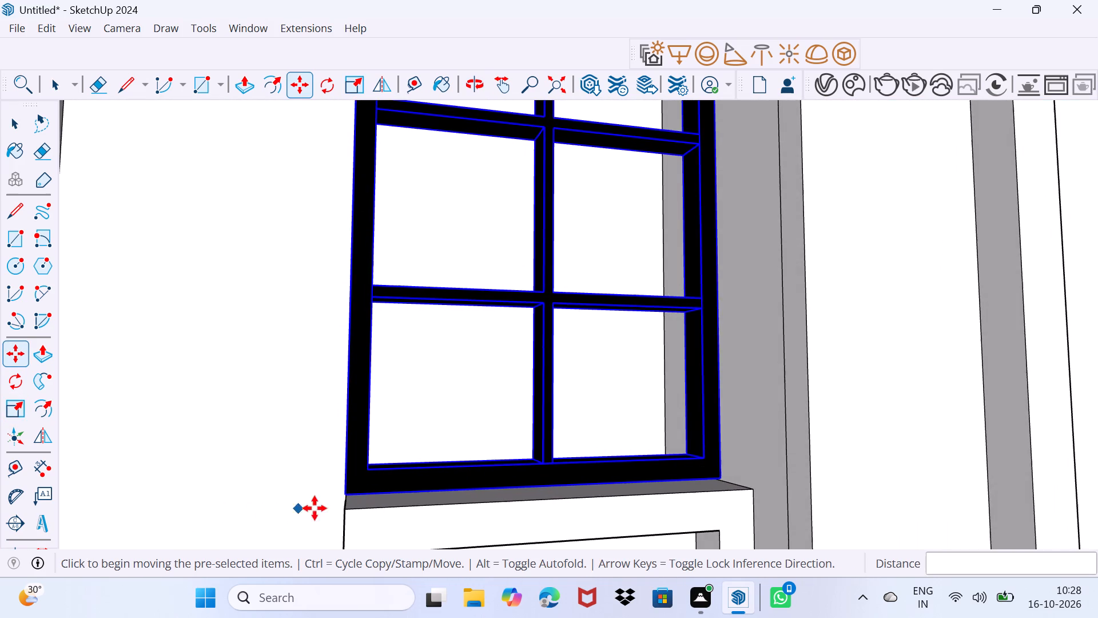
pyautogui.moveTo(325, 513); pyautogui.dragTo(447, 429, button='middle')
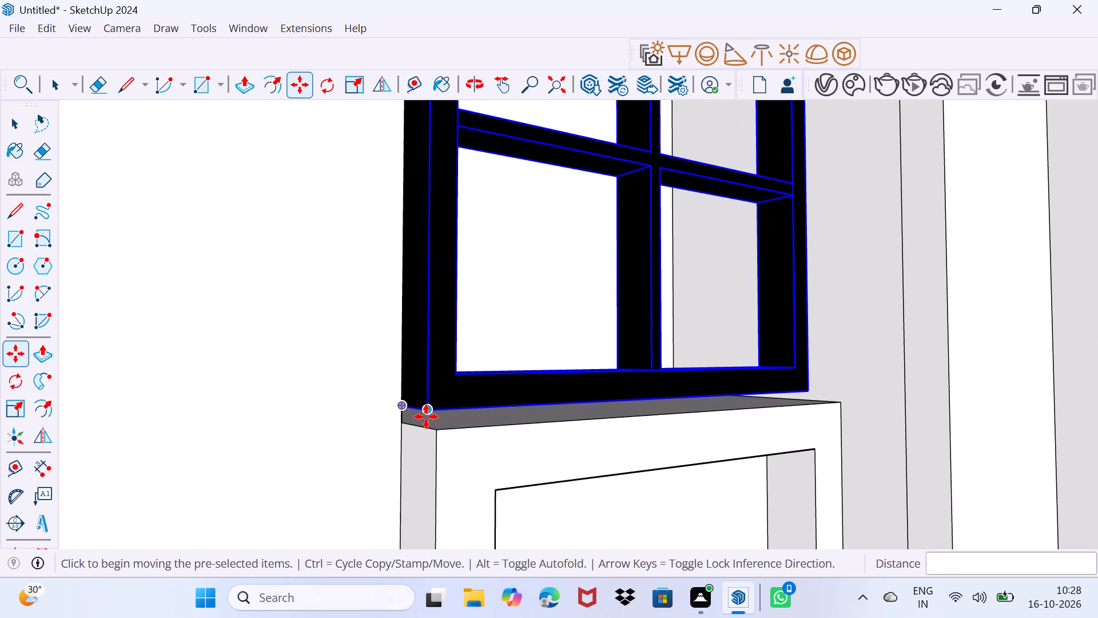
pyautogui.click(428, 411)
pyautogui.click(405, 424)
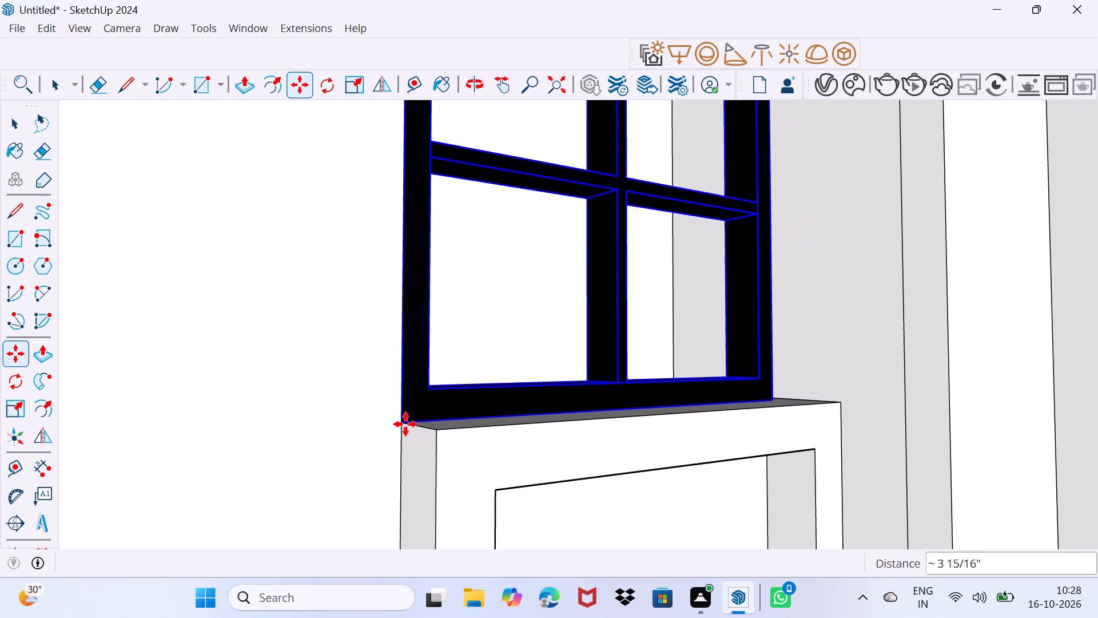
# Scale the black window wider along the red axis so its far side meets the recess's side wall.
pyautogui.moveTo(639, 387); pyautogui.dragTo(304, 452, button='middle')
pyautogui.moveTo(528, 435); pyautogui.dragTo(572, 442, button='middle')
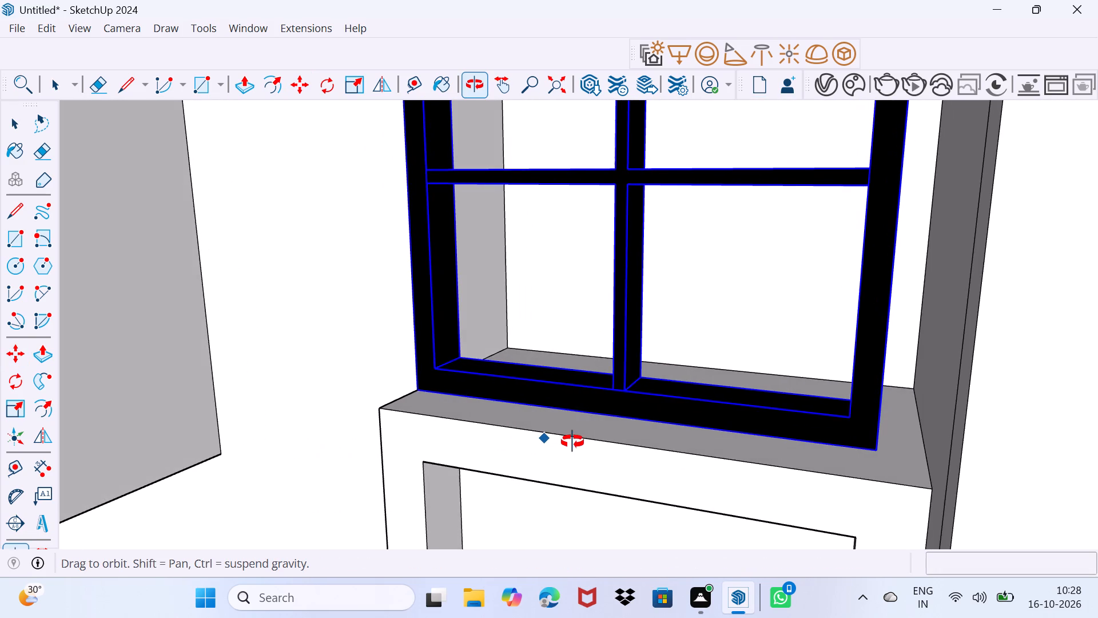
pyautogui.moveTo(572, 442); pyautogui.dragTo(423, 520, button='middle')
pyautogui.moveTo(512, 489); pyautogui.dragTo(406, 533, button='middle')
pyautogui.press('s')
pyautogui.moveTo(539, 351); pyautogui.dragTo(538, 422, button='middle')
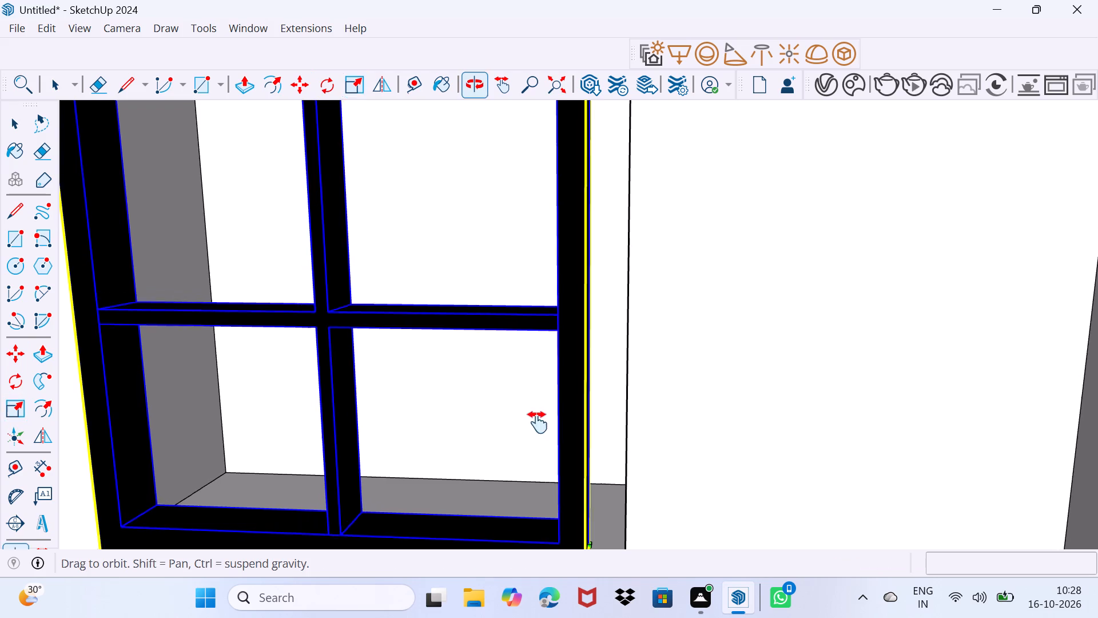
pyautogui.moveTo(538, 422); pyautogui.dragTo(506, 558, button='middle')
pyautogui.moveTo(494, 494); pyautogui.dragTo(510, 492, button='middle')
pyautogui.scroll(5, 572, 351)
pyautogui.scroll(2, 528, 314)
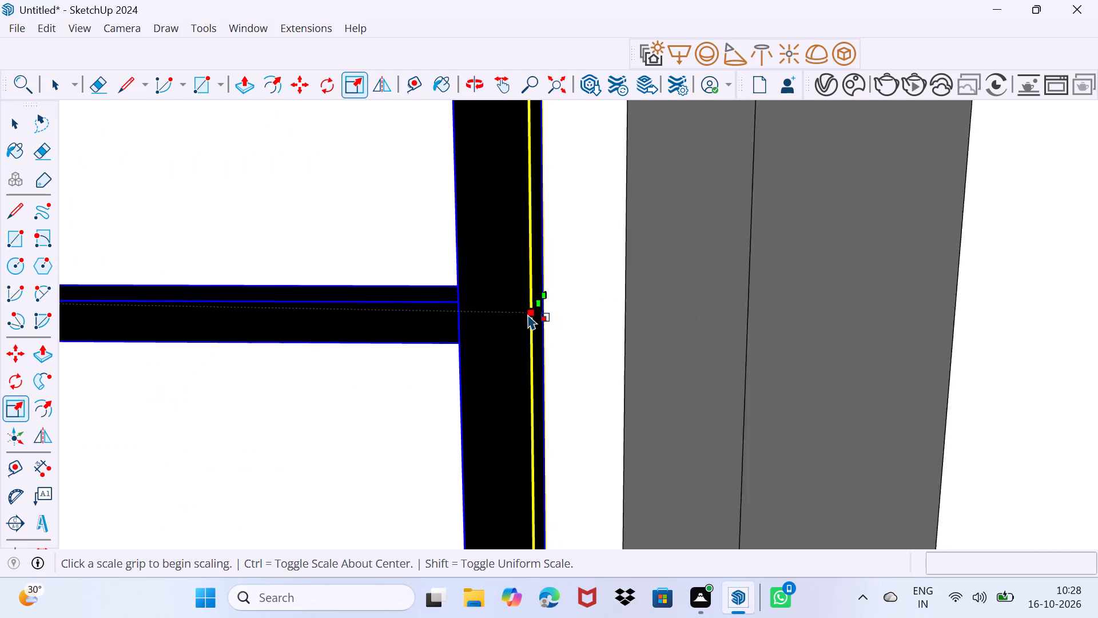
pyautogui.click(541, 305)
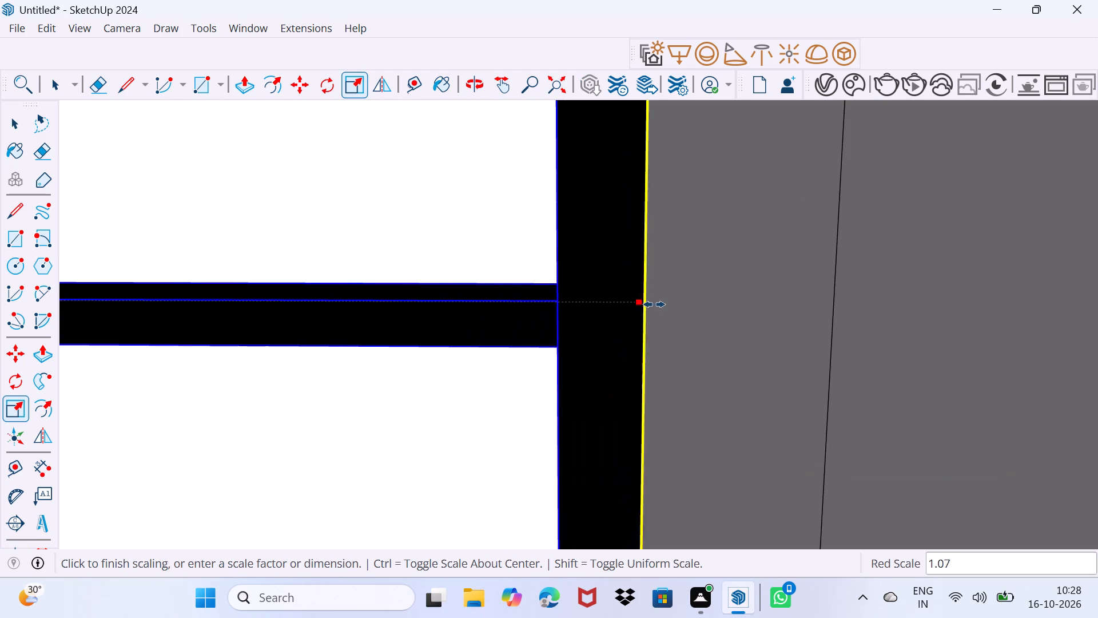
pyautogui.click(727, 306)
pyautogui.press('space')
pyautogui.moveTo(687, 366); pyautogui.dragTo(725, 324)
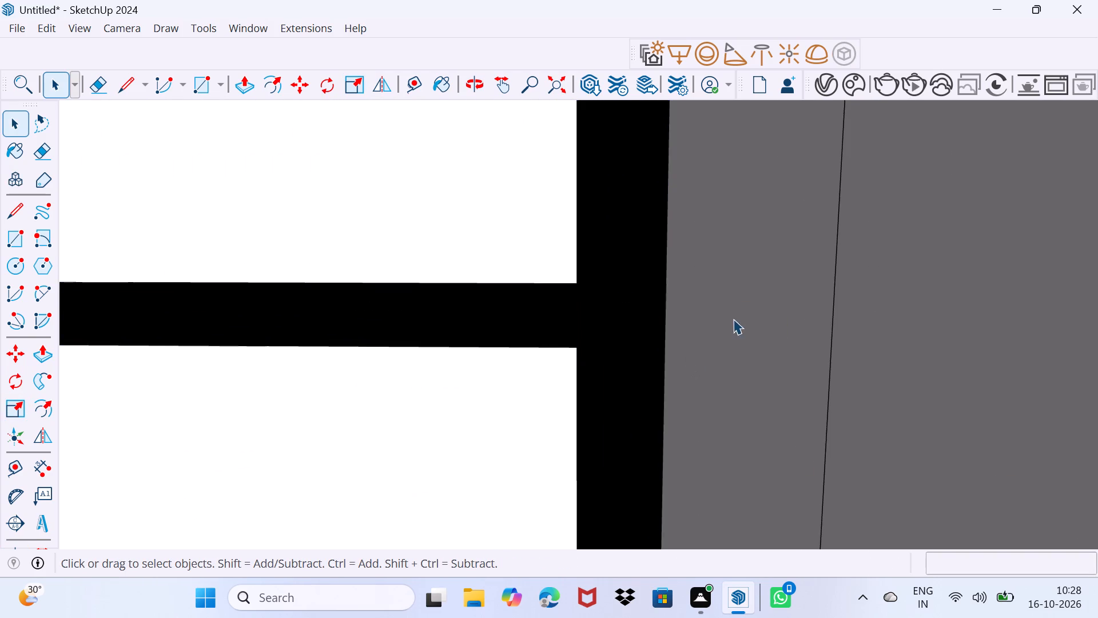
# Scale the black window taller along the blue axis by about 4.82, towards the top of the front recess.
pyautogui.scroll(-20, 714, 331)
pyautogui.scroll(-8, 714, 331)
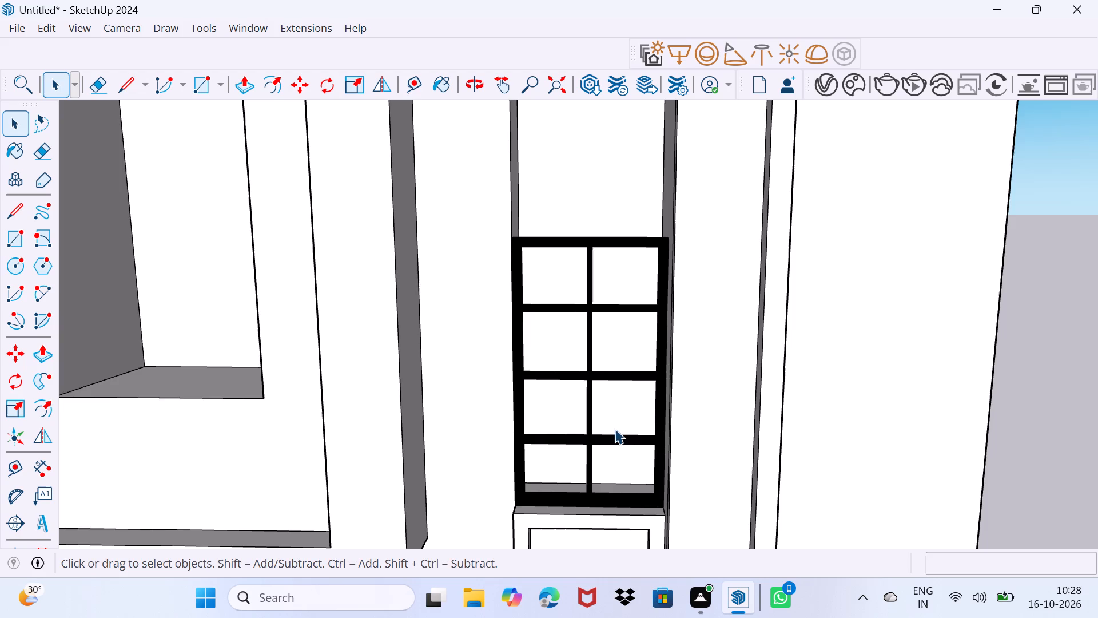
pyautogui.moveTo(606, 466); pyautogui.dragTo(626, 583, button='middle')
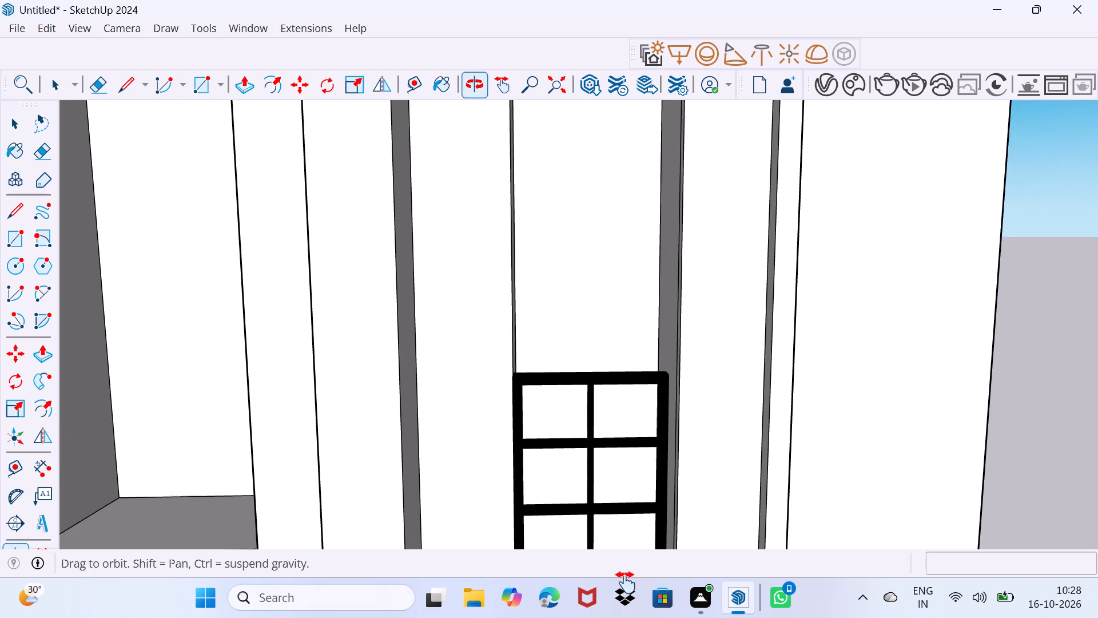
pyautogui.moveTo(626, 583); pyautogui.dragTo(626, 582, button='middle')
pyautogui.scroll(3, 574, 381)
pyautogui.moveTo(568, 377); pyautogui.dragTo(650, 481, button='middle')
pyautogui.click(599, 381)
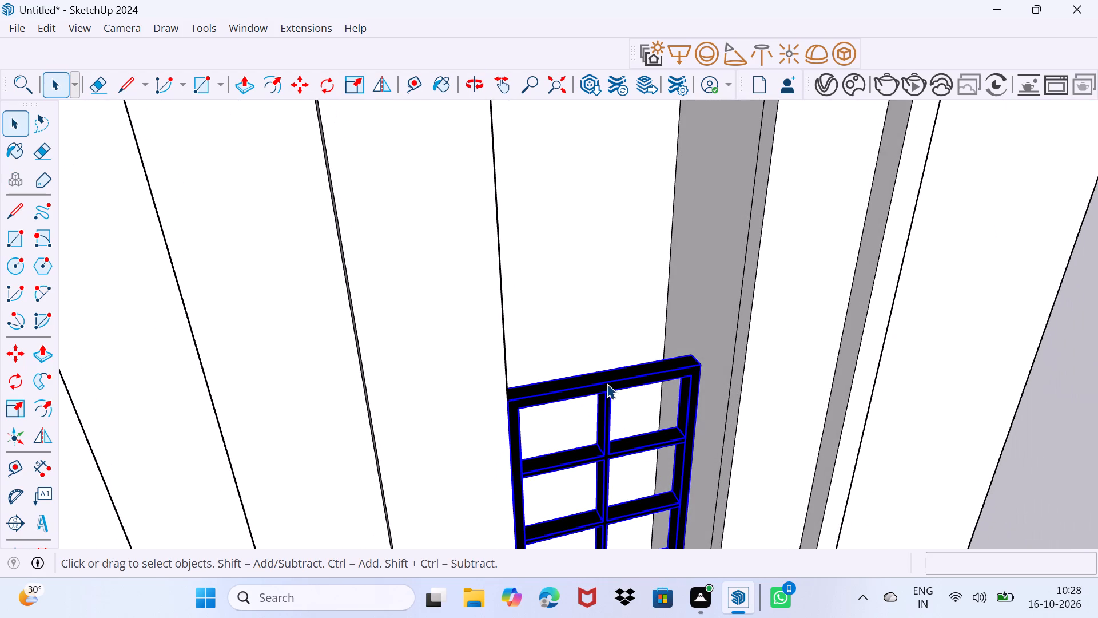
pyautogui.scroll(2, 606, 383)
pyautogui.press('s')
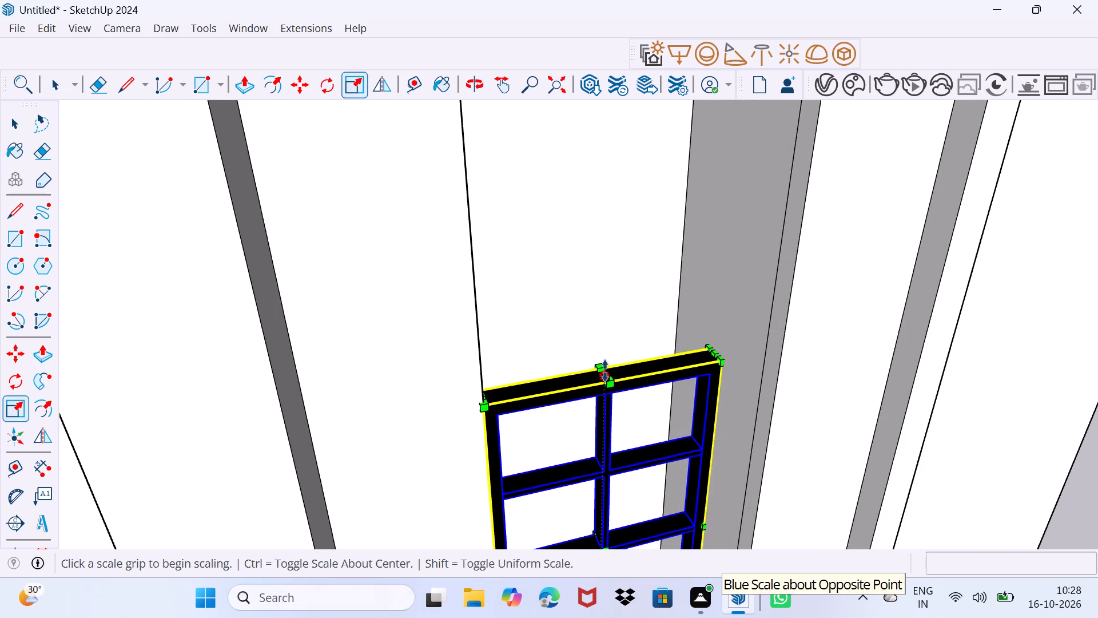
pyautogui.click(605, 371)
pyautogui.scroll(-9, 586, 251)
pyautogui.moveTo(584, 251); pyautogui.dragTo(584, 260, button='middle')
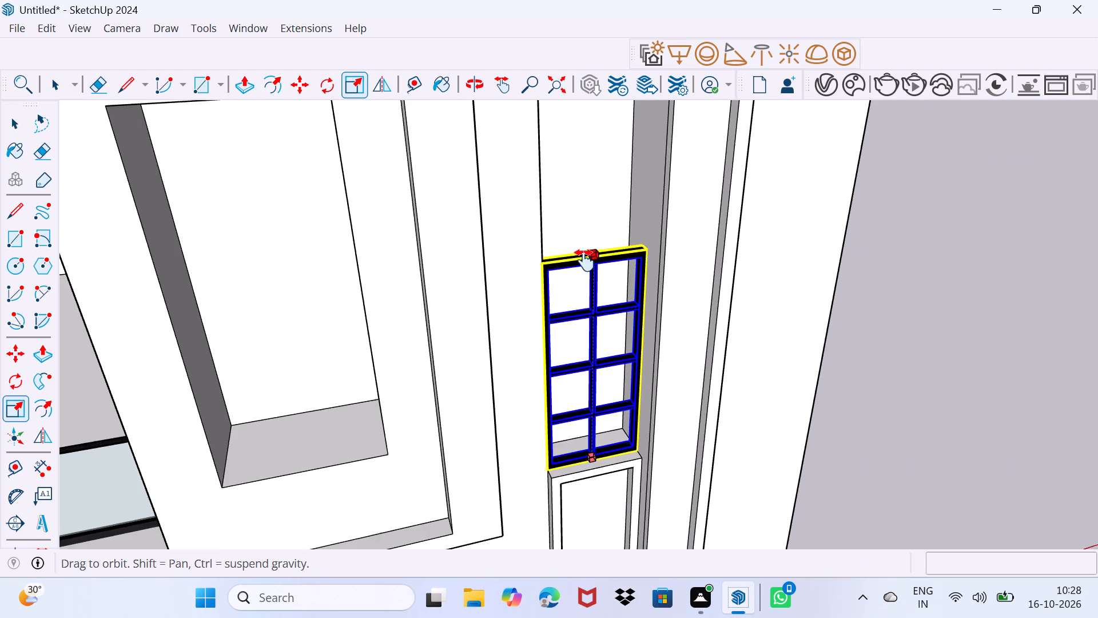
pyautogui.moveTo(584, 260); pyautogui.dragTo(590, 497, button='middle')
pyautogui.keyDown('shift'); pyautogui.moveTo(564, 230); pyautogui.dragTo(528, 472, button='middle'); pyautogui.keyUp('shift')
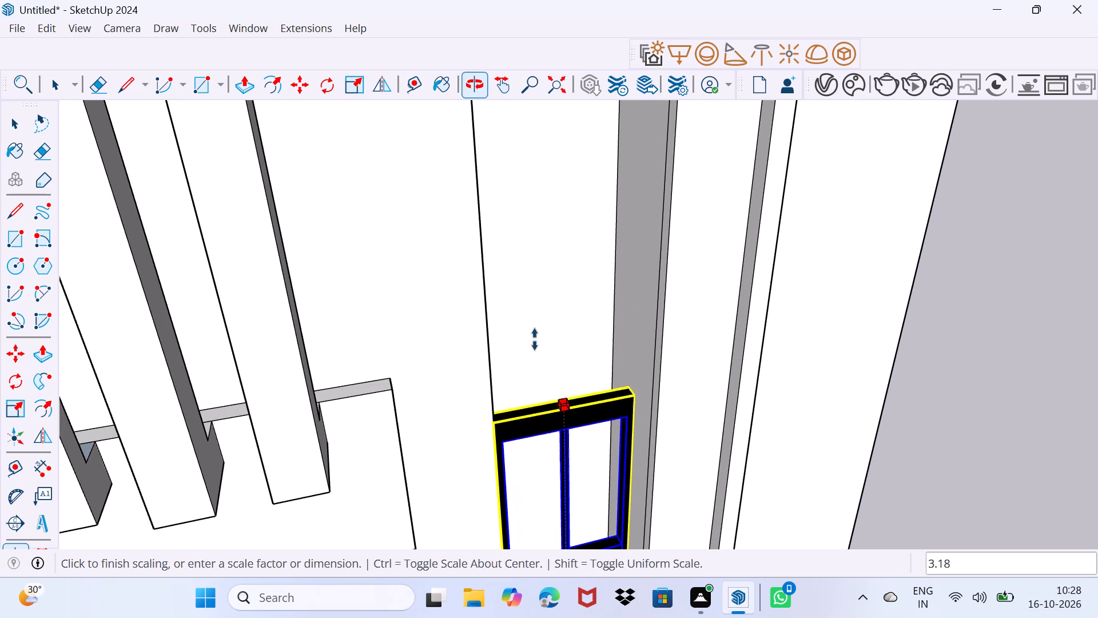
pyautogui.keyDown('shift'); pyautogui.moveTo(535, 251); pyautogui.dragTo(537, 543, button='middle'); pyautogui.keyUp('shift')
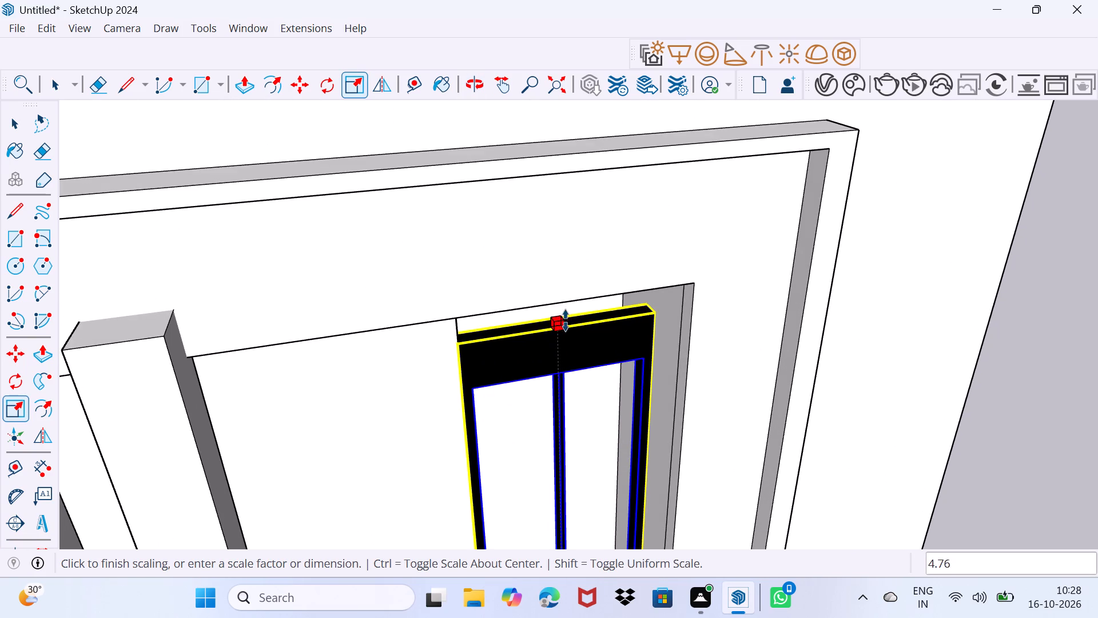
pyautogui.click(581, 307)
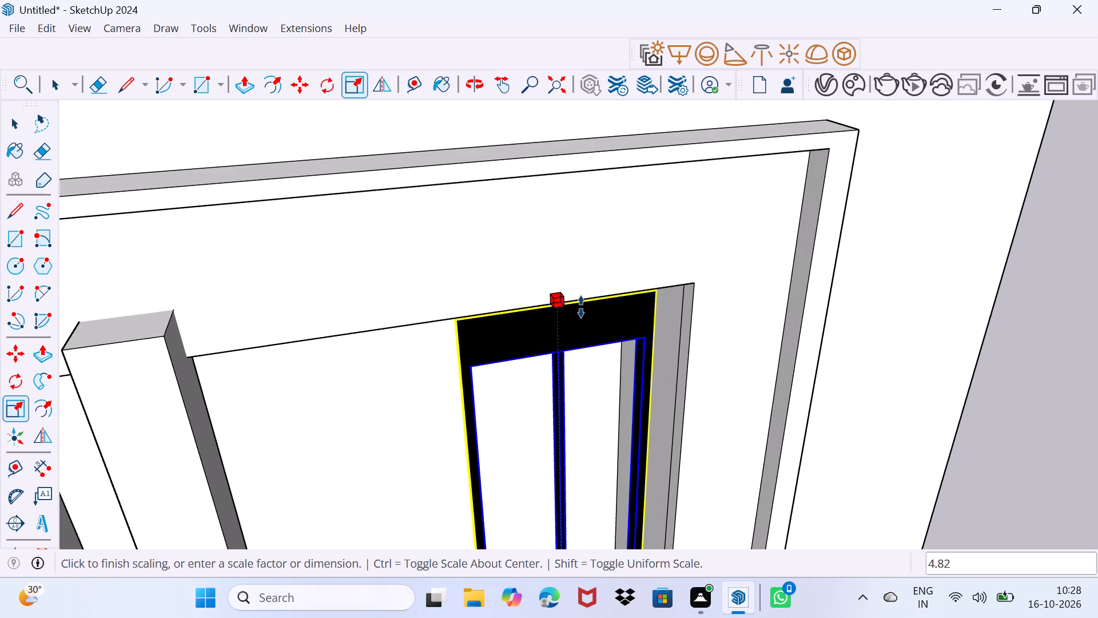
pyautogui.press('space')
pyautogui.moveTo(546, 359); pyautogui.dragTo(587, 300)
pyautogui.moveTo(490, 356); pyautogui.dragTo(612, 231, button='middle')
# Scale the window's height again by about 1.02 so its top edge meets the underside of the recess's top.
pyautogui.scroll(2, 532, 344)
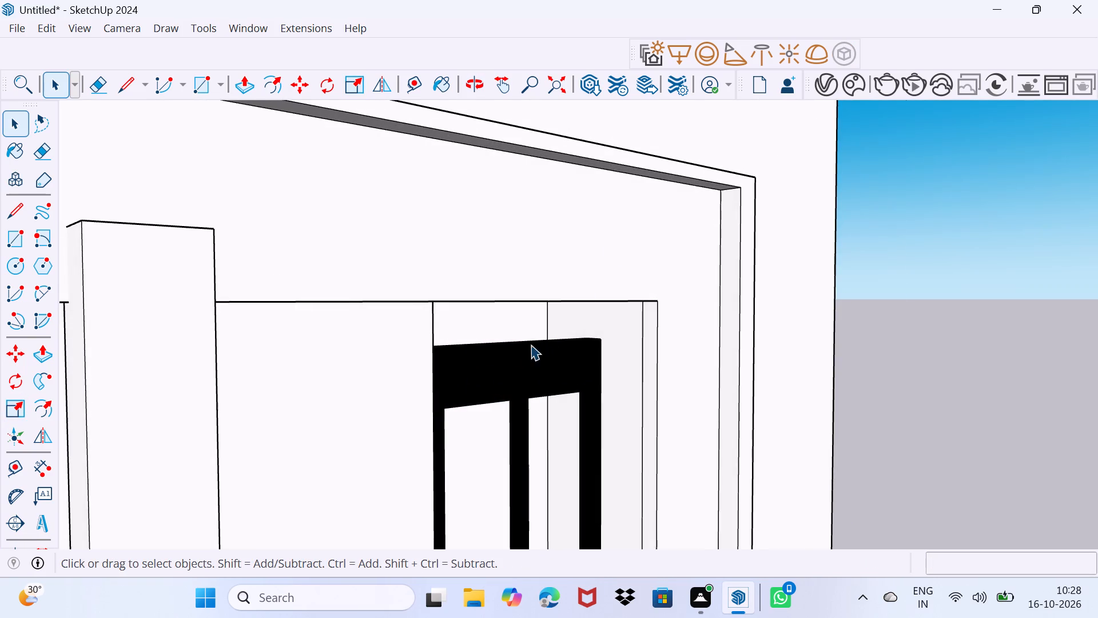
pyautogui.scroll(1, 531, 344)
pyautogui.middleClick(515, 373)
pyautogui.scroll(1, 515, 373)
pyautogui.click(515, 373)
pyautogui.press('s')
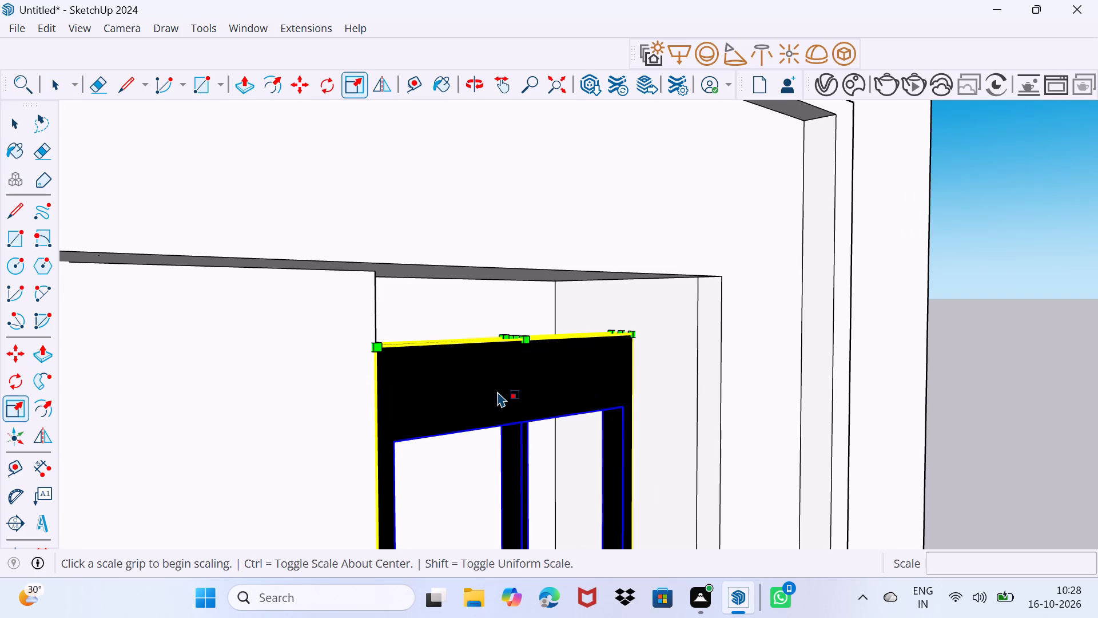
pyautogui.scroll(4, 496, 386)
pyautogui.click(523, 315)
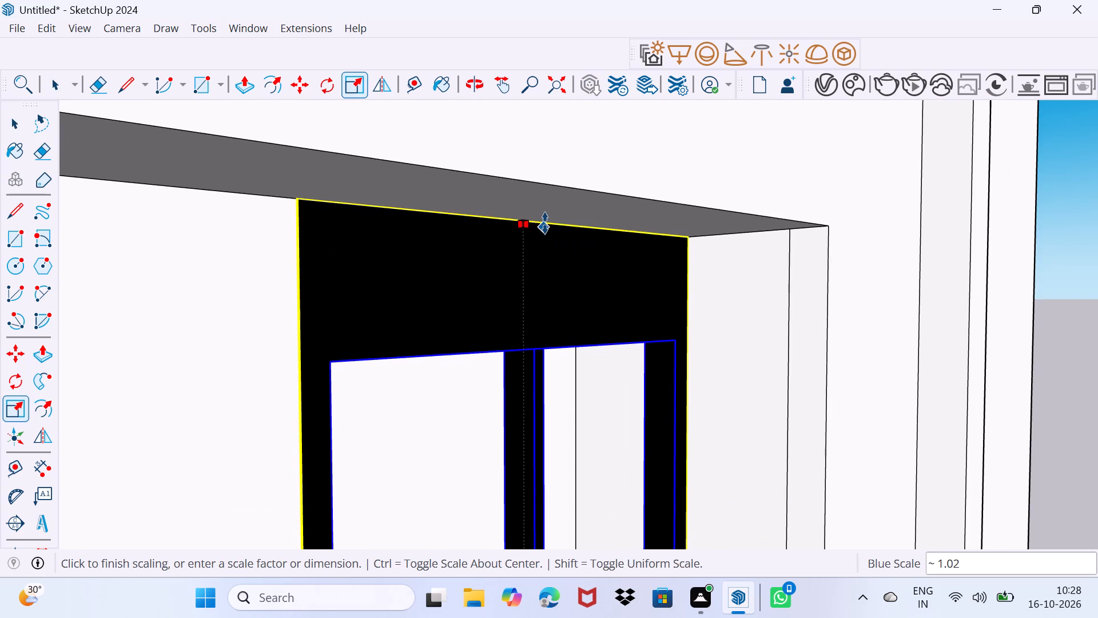
pyautogui.click(541, 212)
pyautogui.press('space')
pyautogui.moveTo(531, 362); pyautogui.dragTo(549, 294)
# Search the 3D Warehouse for "cnc jali".
pyautogui.scroll(-9, 542, 285)
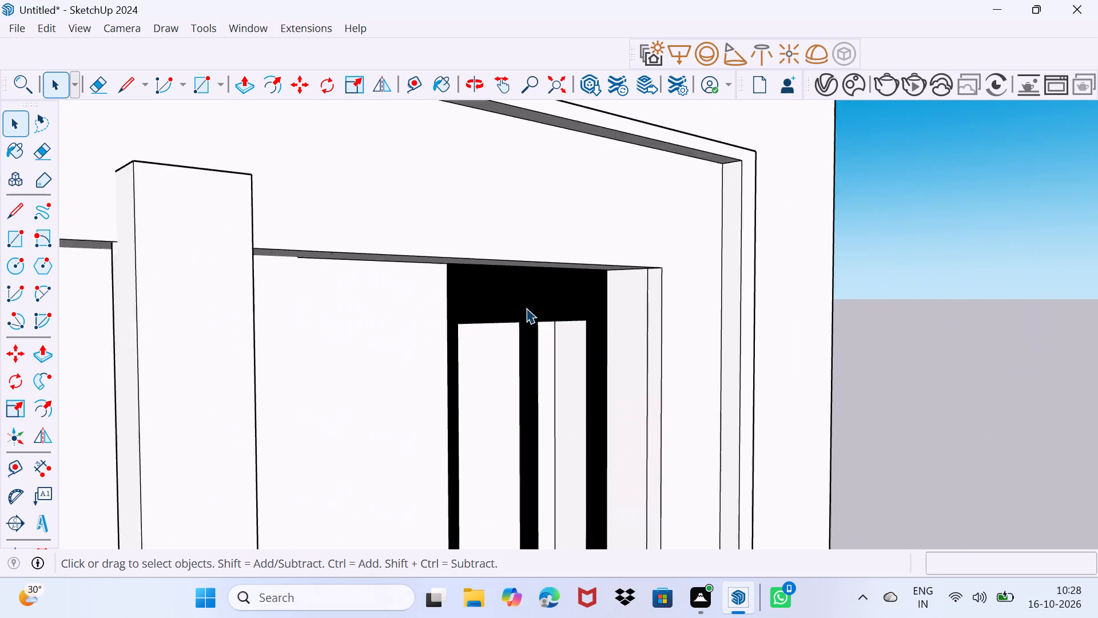
pyautogui.scroll(-20, 526, 308)
pyautogui.scroll(-9, 526, 308)
pyautogui.middleClick(509, 342)
pyautogui.scroll(2, 523, 461)
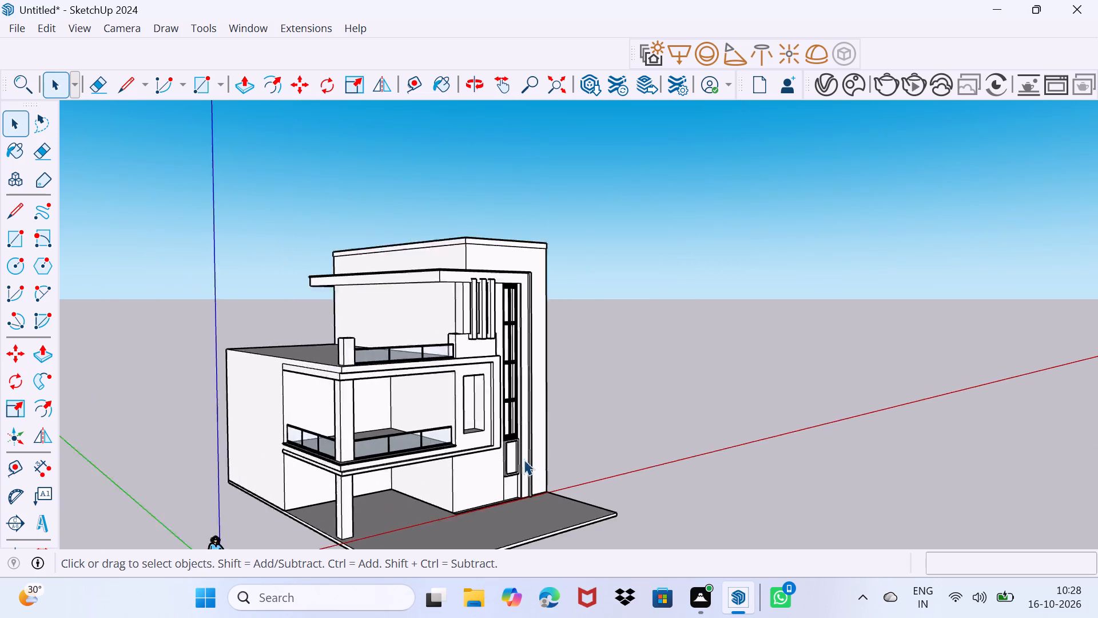
pyautogui.scroll(10, 524, 459)
pyautogui.moveTo(507, 467); pyautogui.dragTo(386, 482, button='middle')
pyautogui.scroll(5, 439, 498)
pyautogui.moveTo(443, 463); pyautogui.dragTo(429, 511, button='middle')
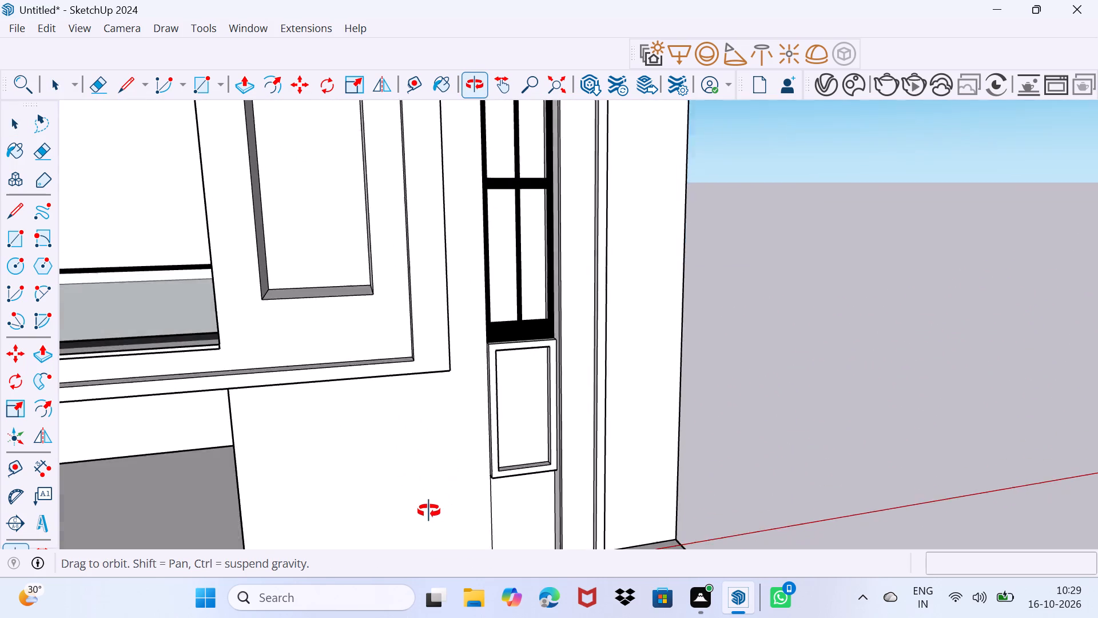
pyautogui.moveTo(429, 511); pyautogui.dragTo(360, 468, button='middle')
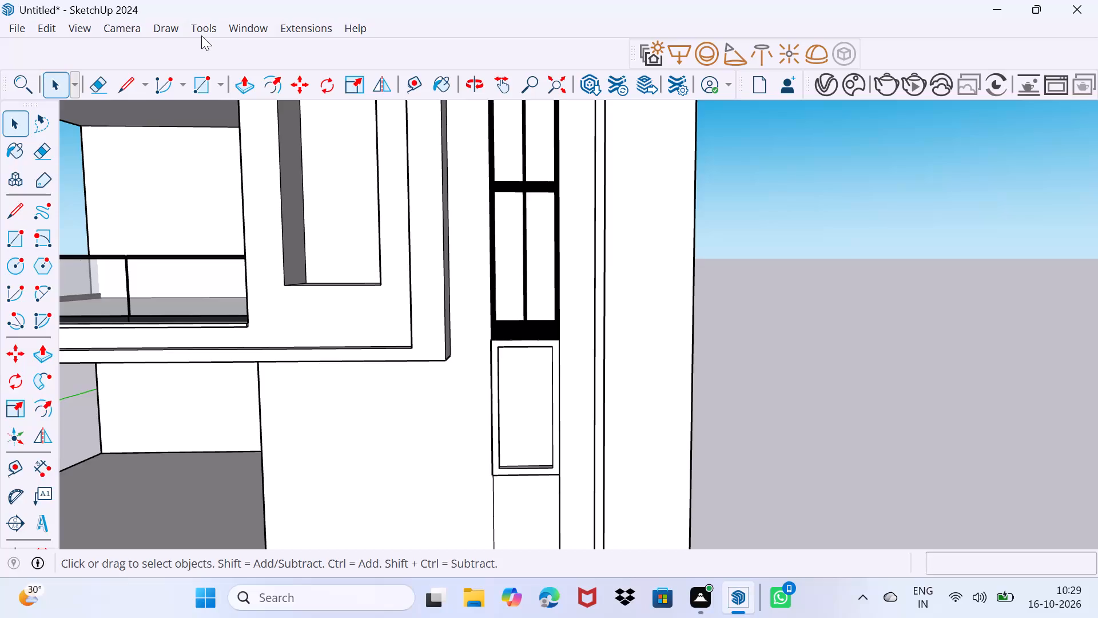
pyautogui.click(258, 27)
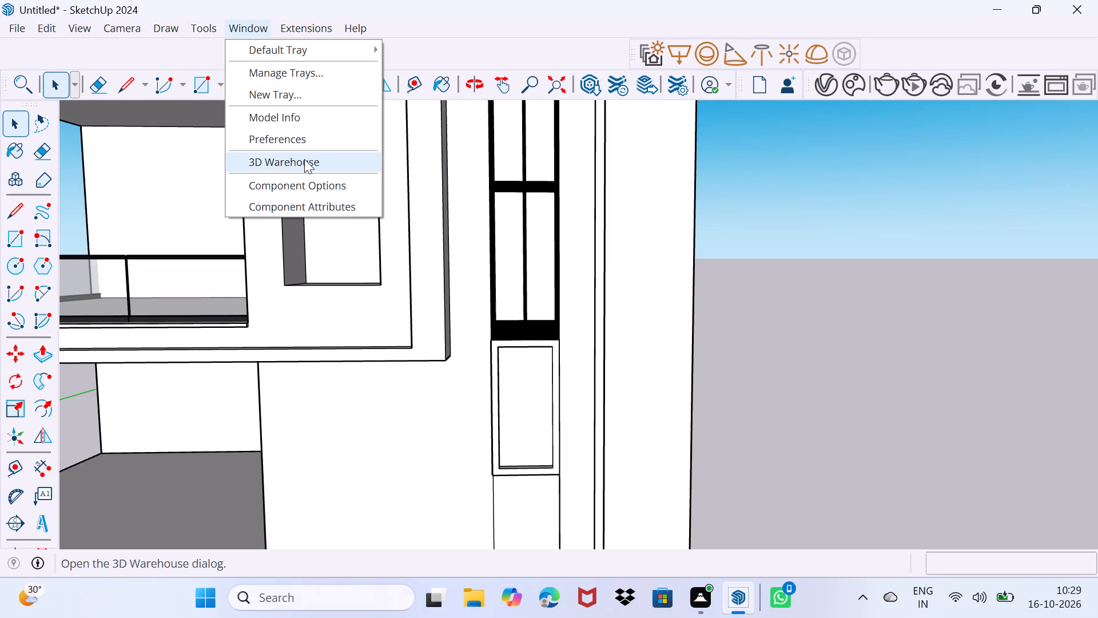
pyautogui.click(304, 159)
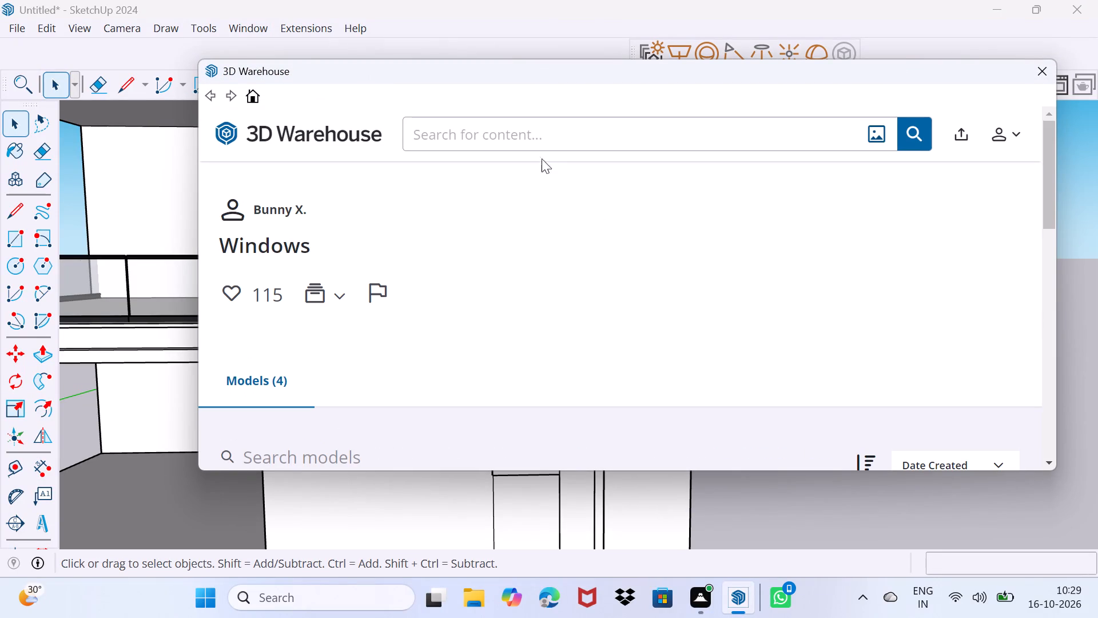
pyautogui.click(541, 137)
pyautogui.write('cnc jali')
pyautogui.press('Return')
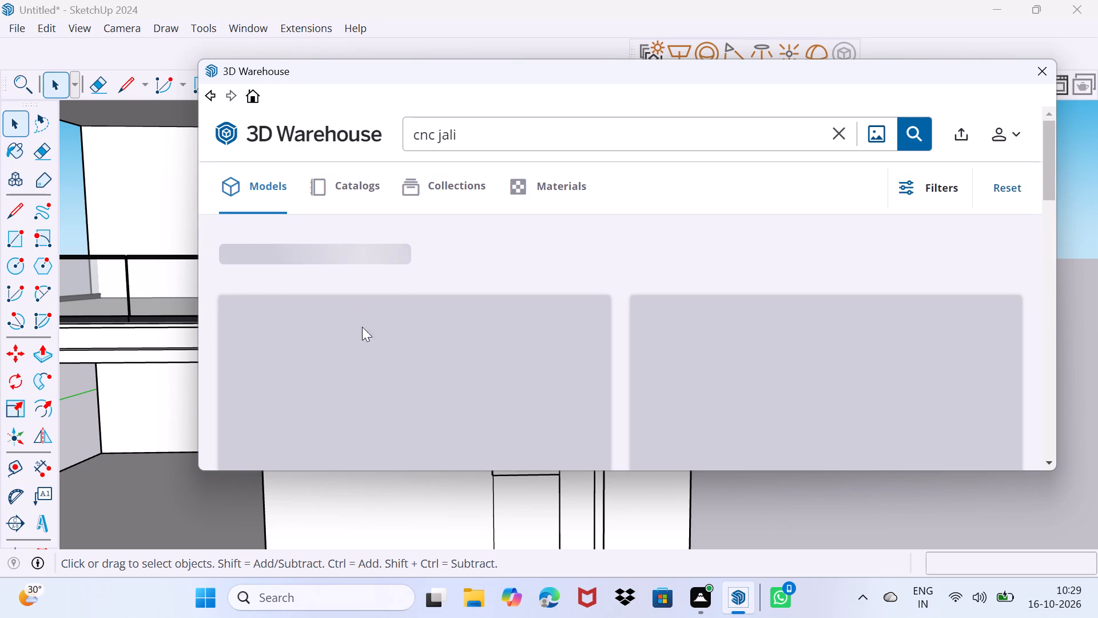
# Look through the cnc jali models and open the "CNC jali" model by SKETCHUPGURUS showing four patterned panels.
pyautogui.scroll(-7, 433, 322)
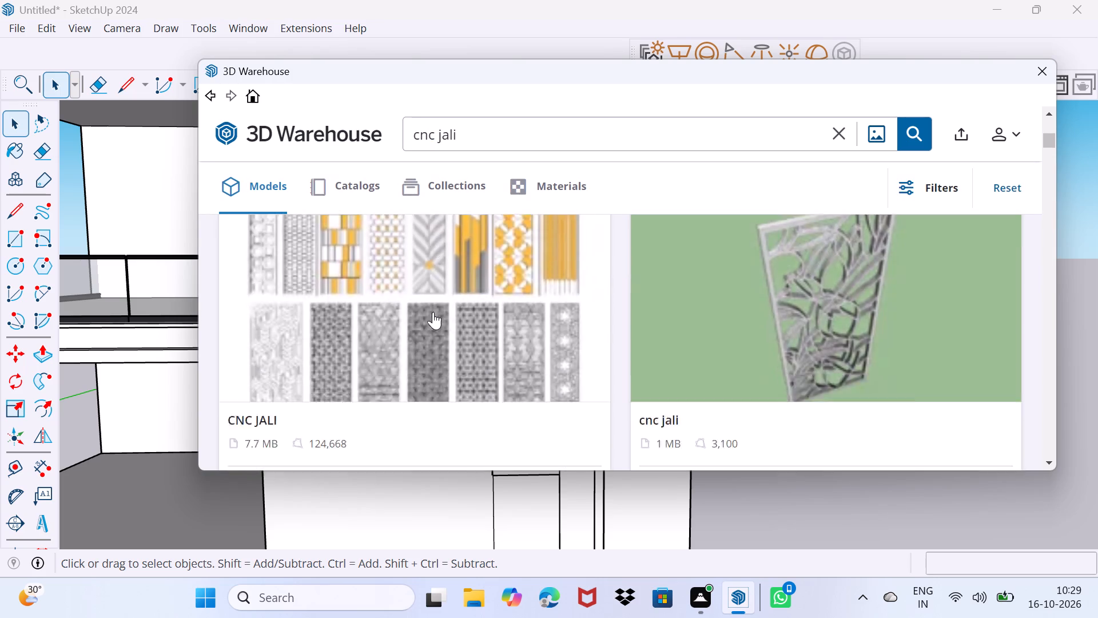
pyautogui.scroll(4, 434, 311)
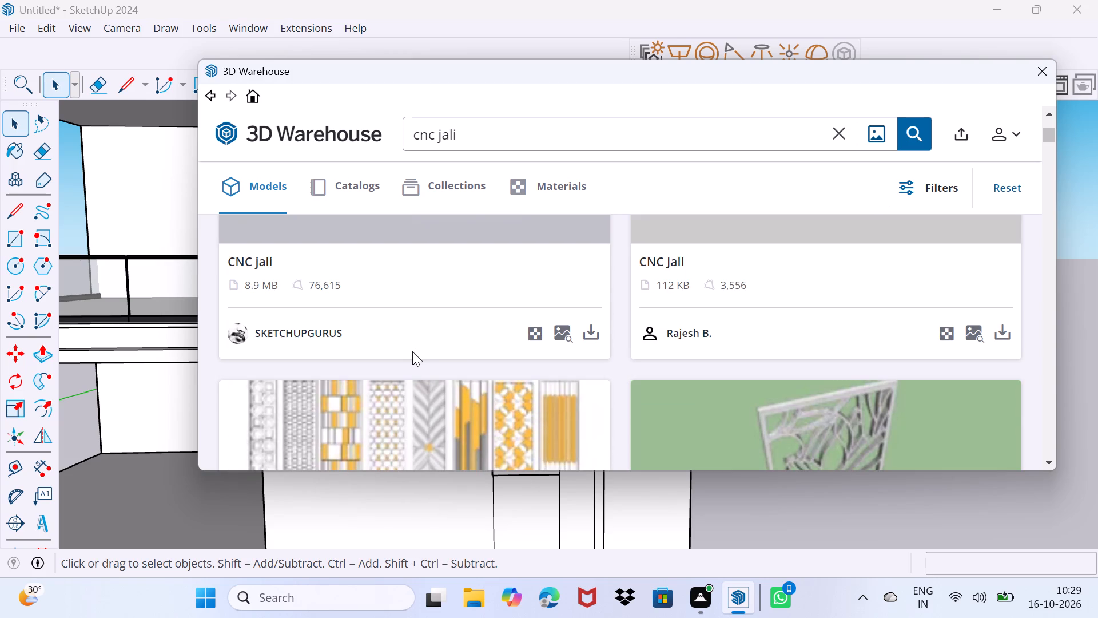
pyautogui.scroll(-5, 362, 376)
pyautogui.scroll(7, 358, 346)
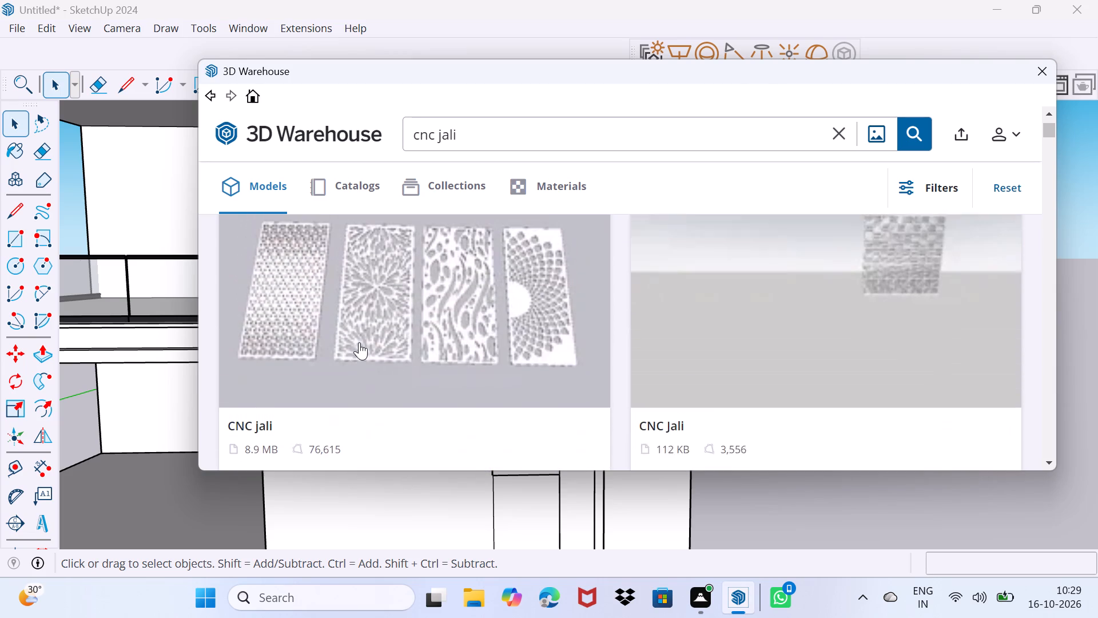
pyautogui.click(394, 313)
pyautogui.scroll(-2, 397, 306)
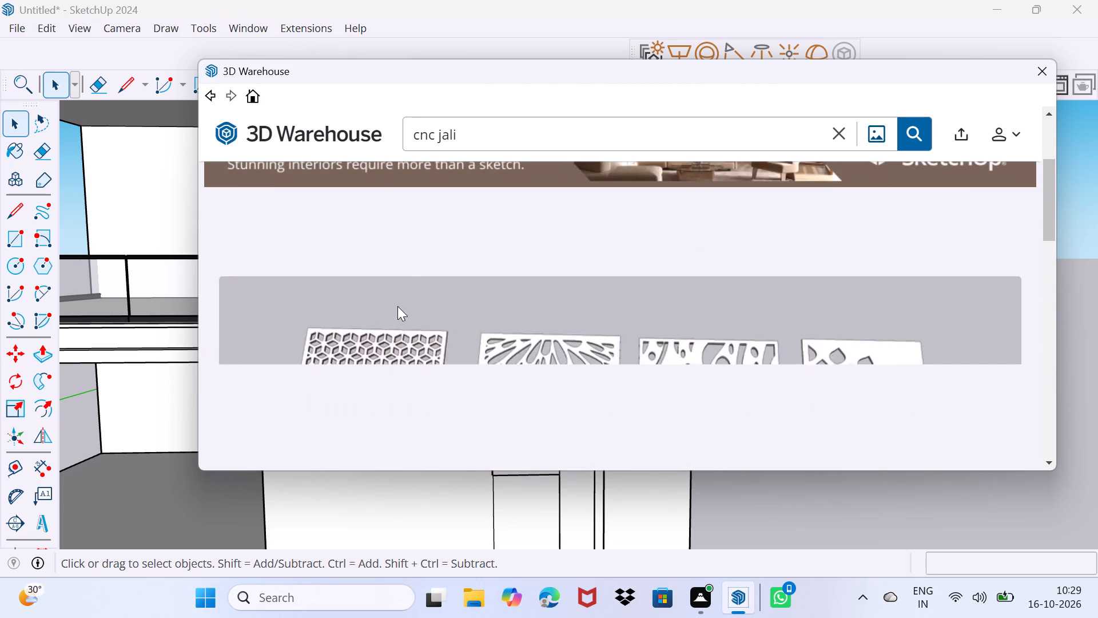
pyautogui.scroll(1, 397, 306)
pyautogui.scroll(-9, 397, 306)
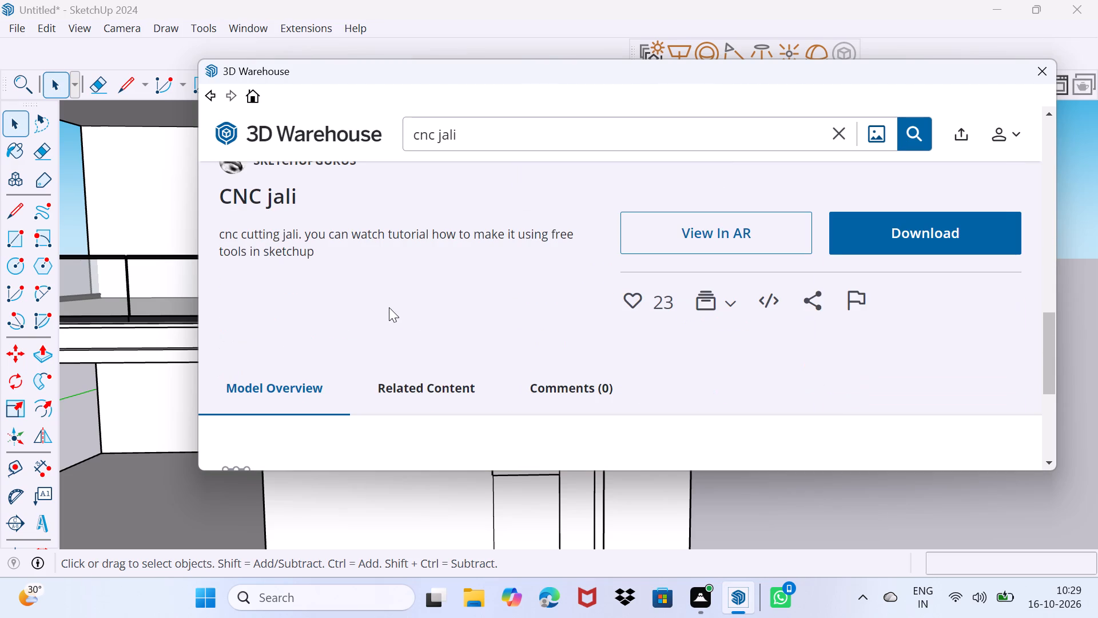
# Download the "CNC jali" panels directly into the model and place them on open ground beside the building.
pyautogui.click(913, 241)
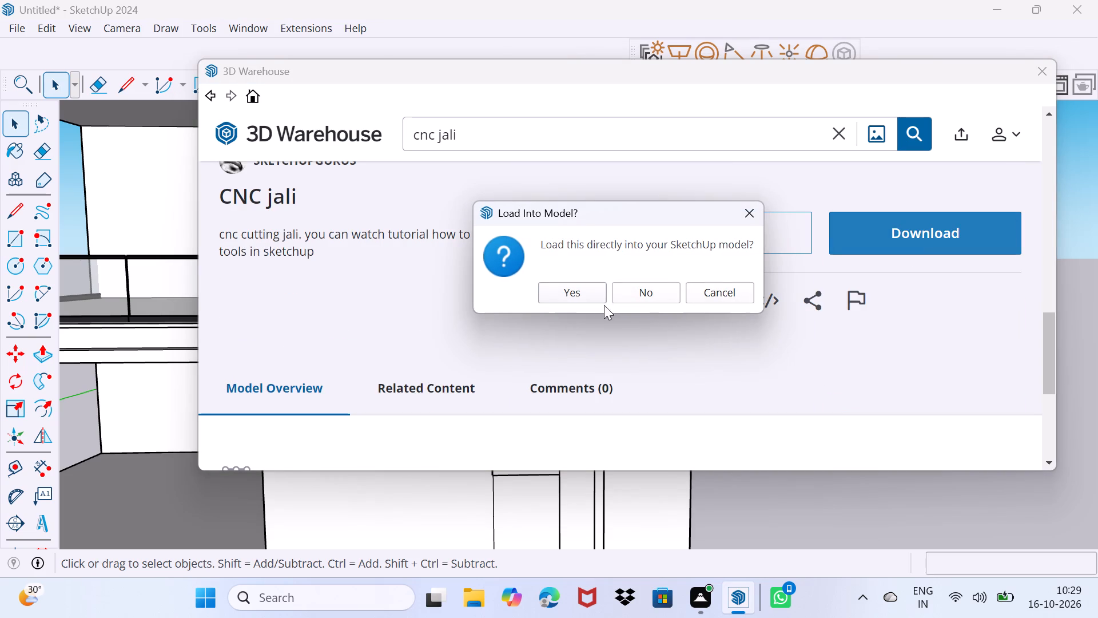
pyautogui.click(580, 296)
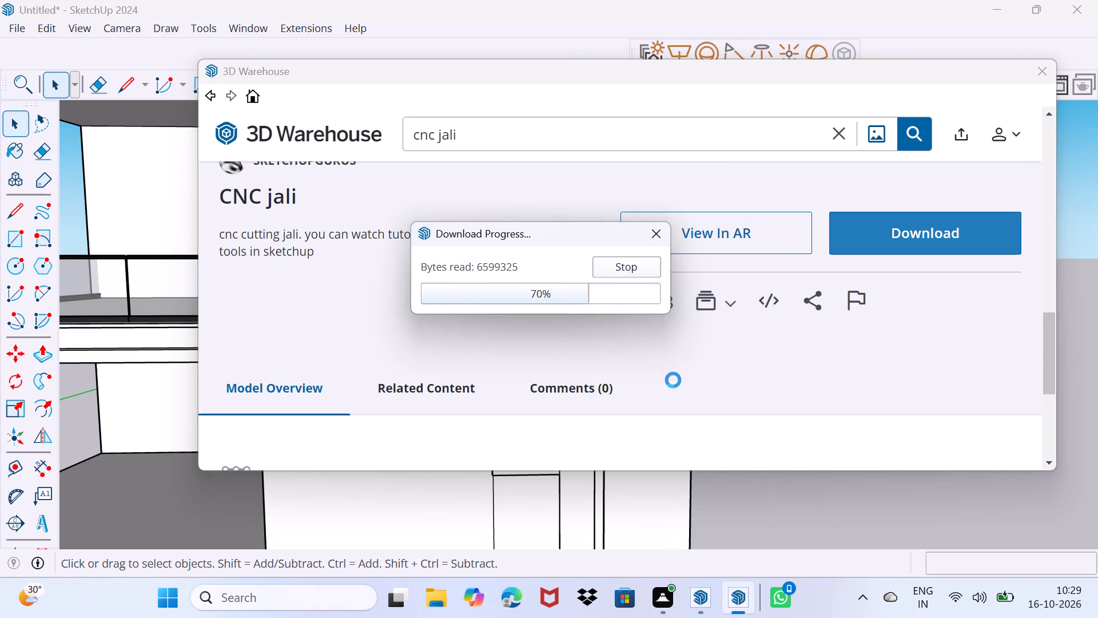
pyautogui.scroll(-5, 883, 354)
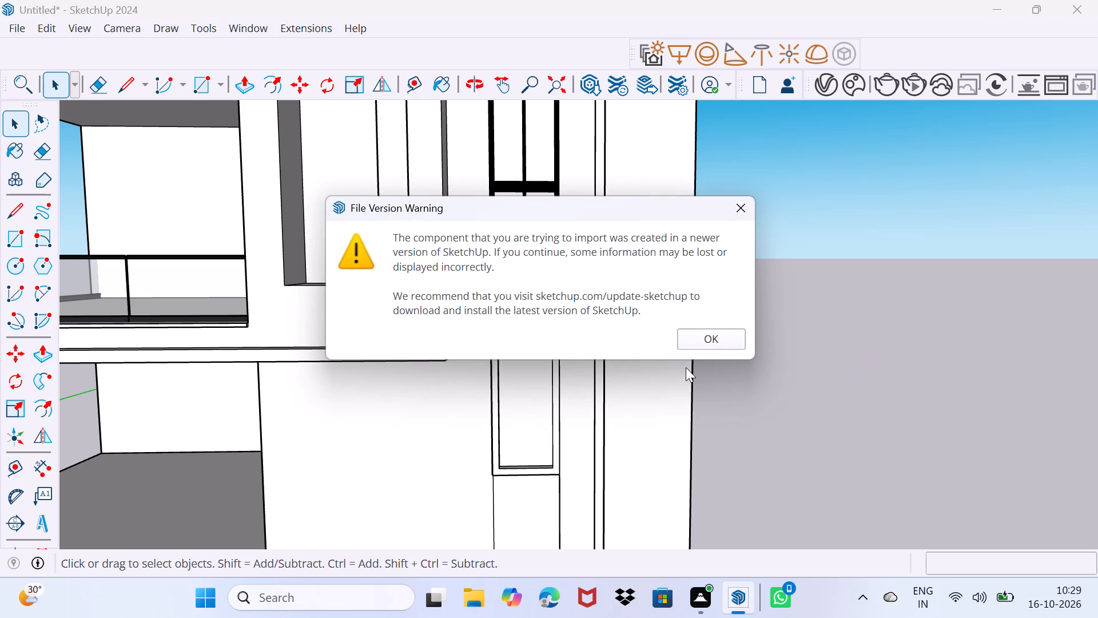
pyautogui.click(707, 343)
pyautogui.scroll(-5, 834, 347)
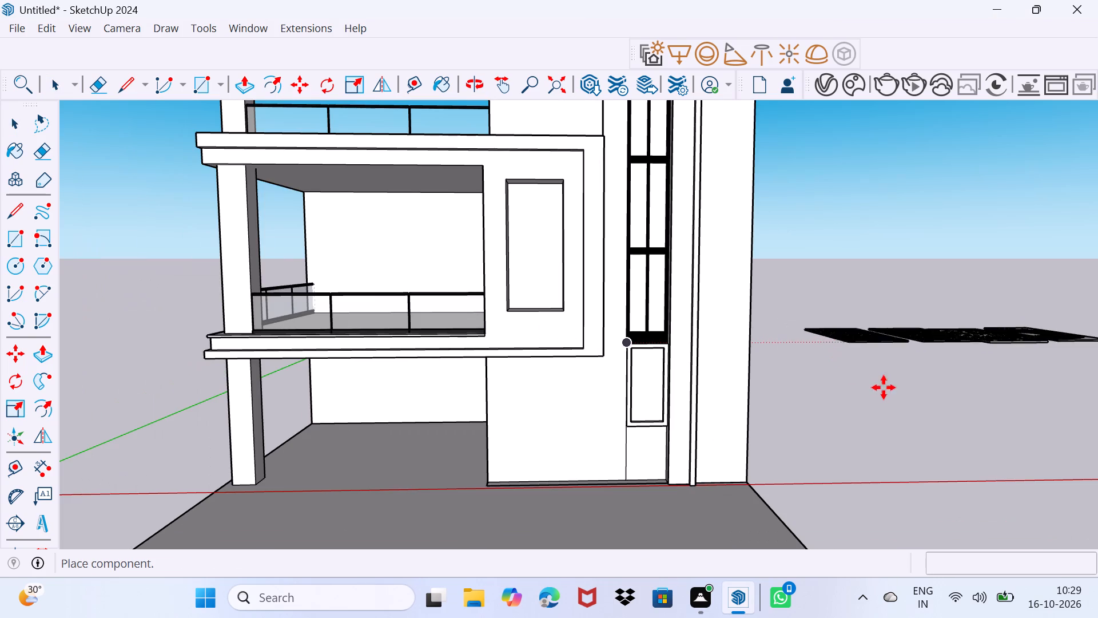
pyautogui.click(873, 394)
pyautogui.scroll(4, 924, 393)
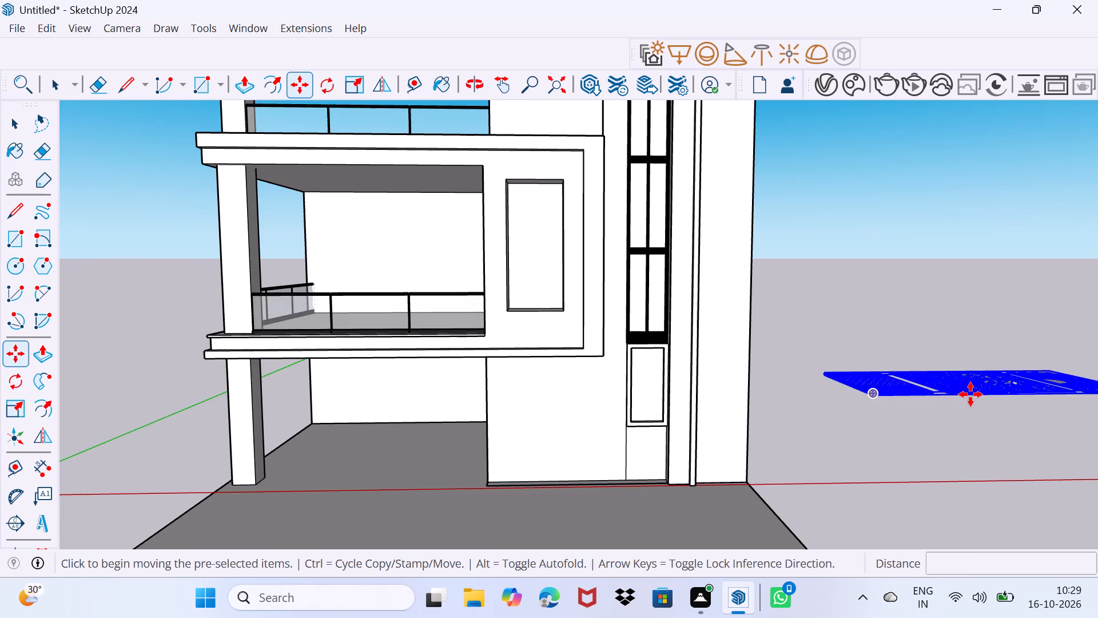
pyautogui.scroll(1, 970, 394)
pyautogui.moveTo(970, 394); pyautogui.dragTo(859, 508, button='middle')
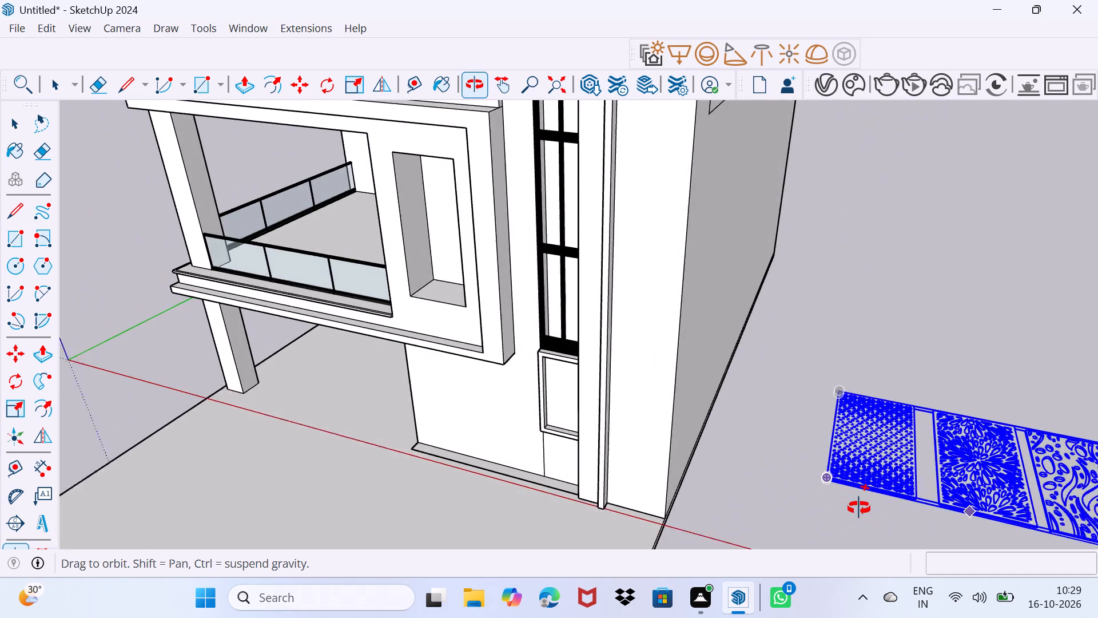
# Inside the CNC jali component, delete the radial burst, wavy and fan-patterned panels, keeping only the geometric panel, and leave the component.
pyautogui.moveTo(859, 508); pyautogui.dragTo(523, 362, button='middle')
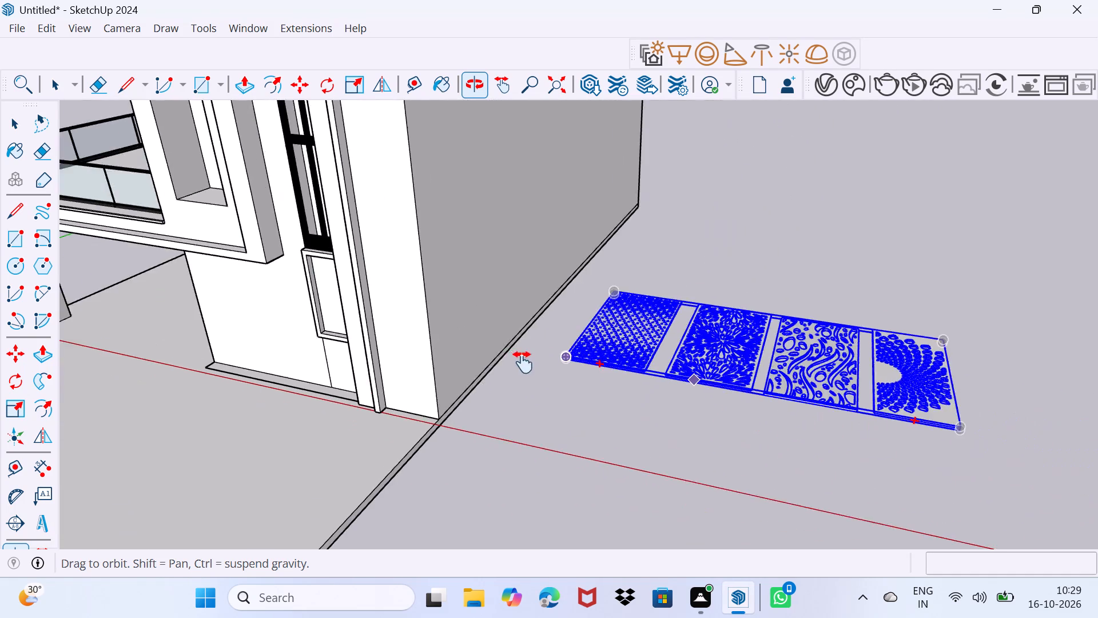
pyautogui.moveTo(523, 362); pyautogui.dragTo(510, 356, button='middle')
pyautogui.scroll(4, 583, 336)
pyautogui.press('space')
pyautogui.moveTo(610, 387); pyautogui.dragTo(669, 352)
pyautogui.moveTo(588, 377); pyautogui.dragTo(594, 382, button='middle')
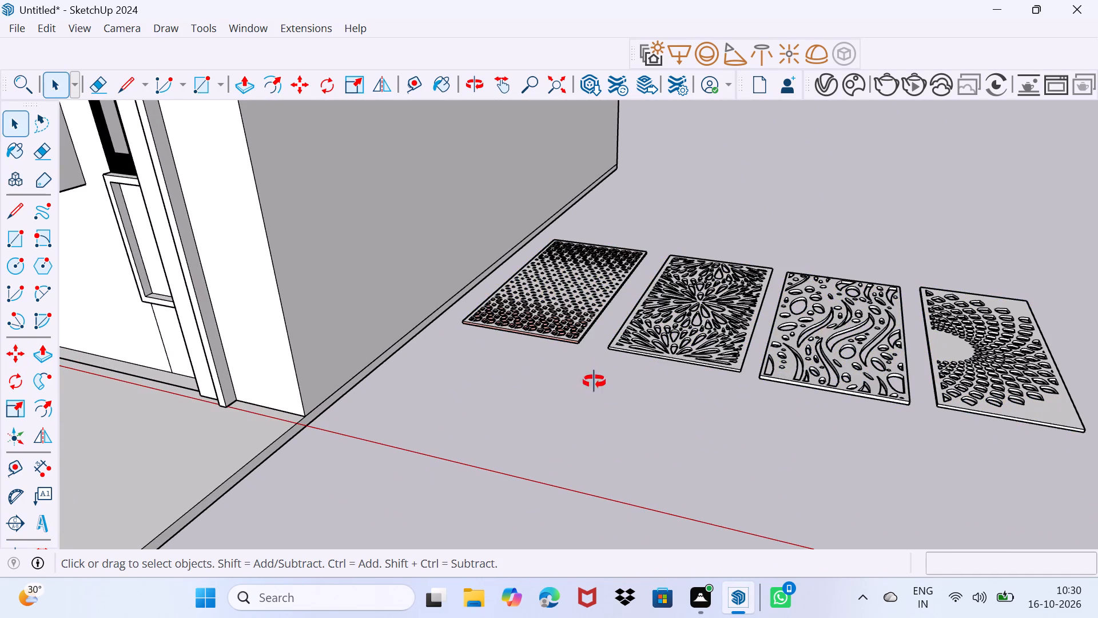
pyautogui.moveTo(594, 382); pyautogui.dragTo(658, 519, button='middle')
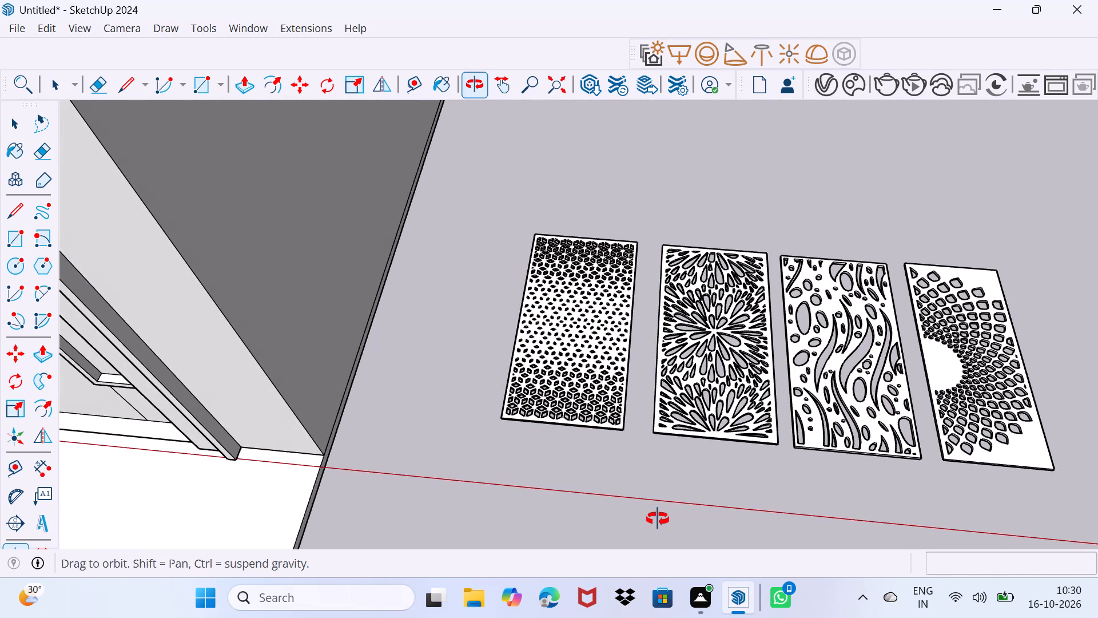
pyautogui.moveTo(658, 519); pyautogui.dragTo(658, 512, button='middle')
pyautogui.click(679, 417)
pyautogui.doubleClick(679, 417)
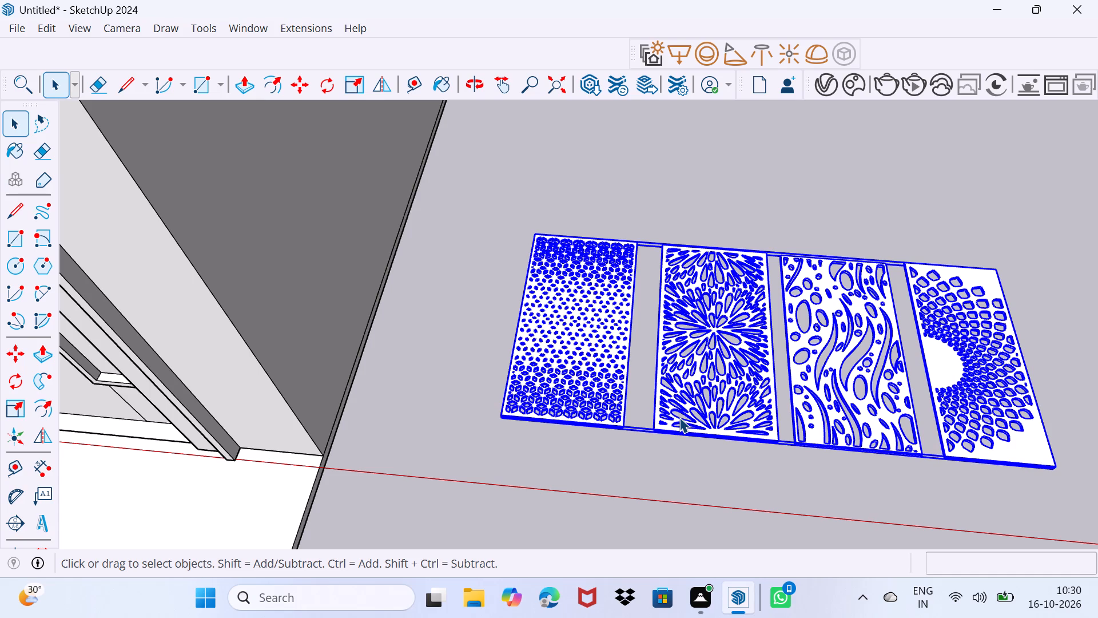
pyautogui.click(678, 417)
pyautogui.click(672, 426)
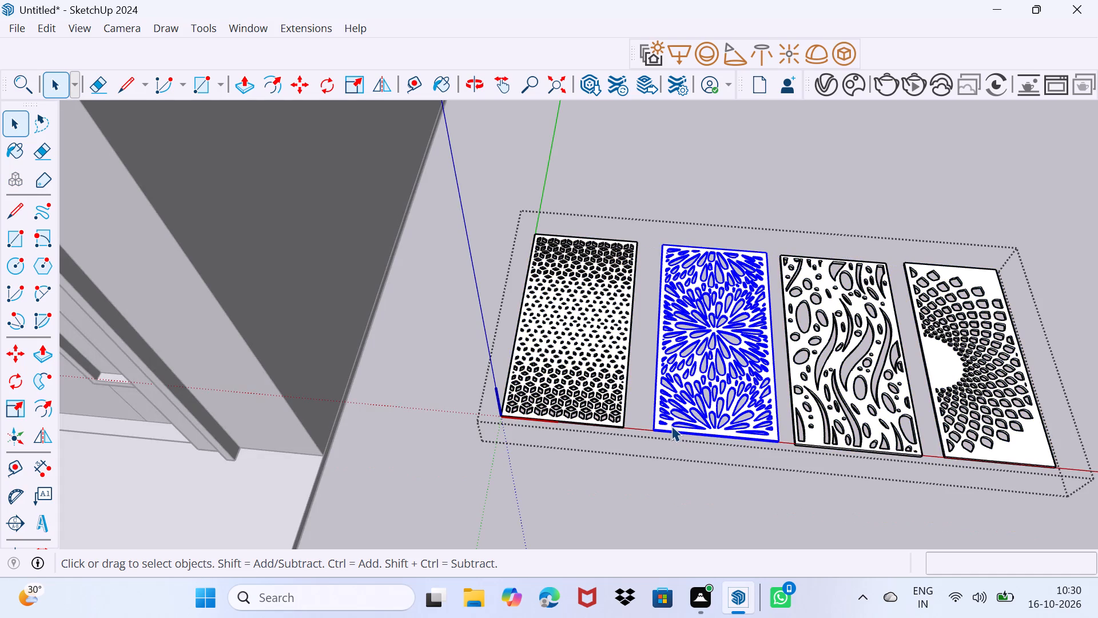
pyautogui.press('Delete')
pyautogui.click(821, 432)
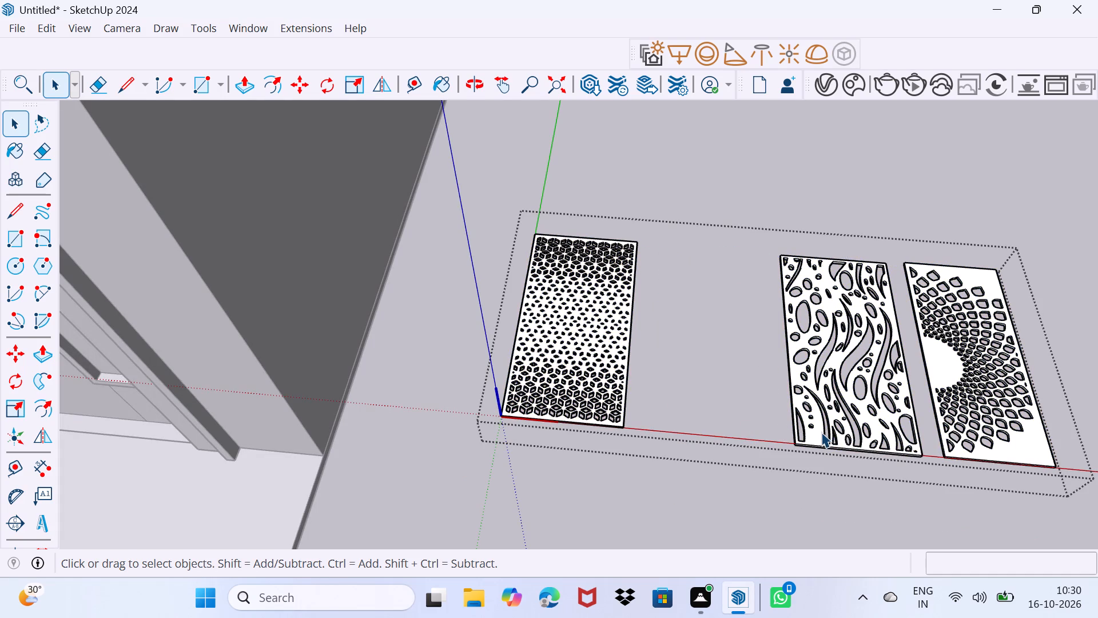
pyautogui.press('Delete')
pyautogui.click(973, 429)
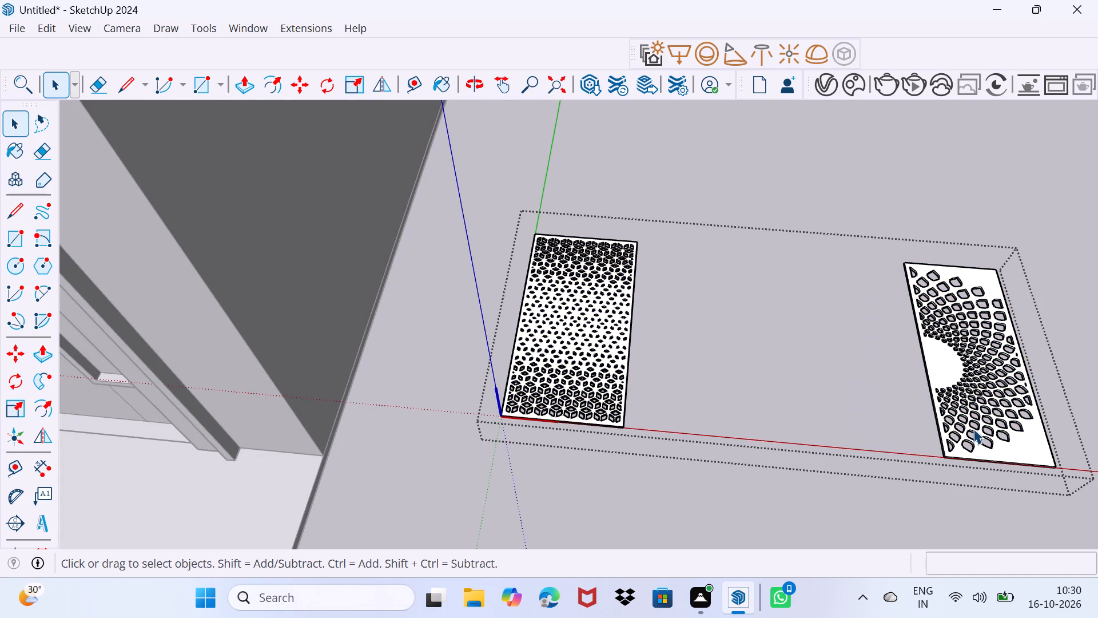
pyautogui.press('Delete')
pyautogui.moveTo(743, 438); pyautogui.dragTo(774, 400)
pyautogui.moveTo(726, 419); pyautogui.dragTo(749, 407)
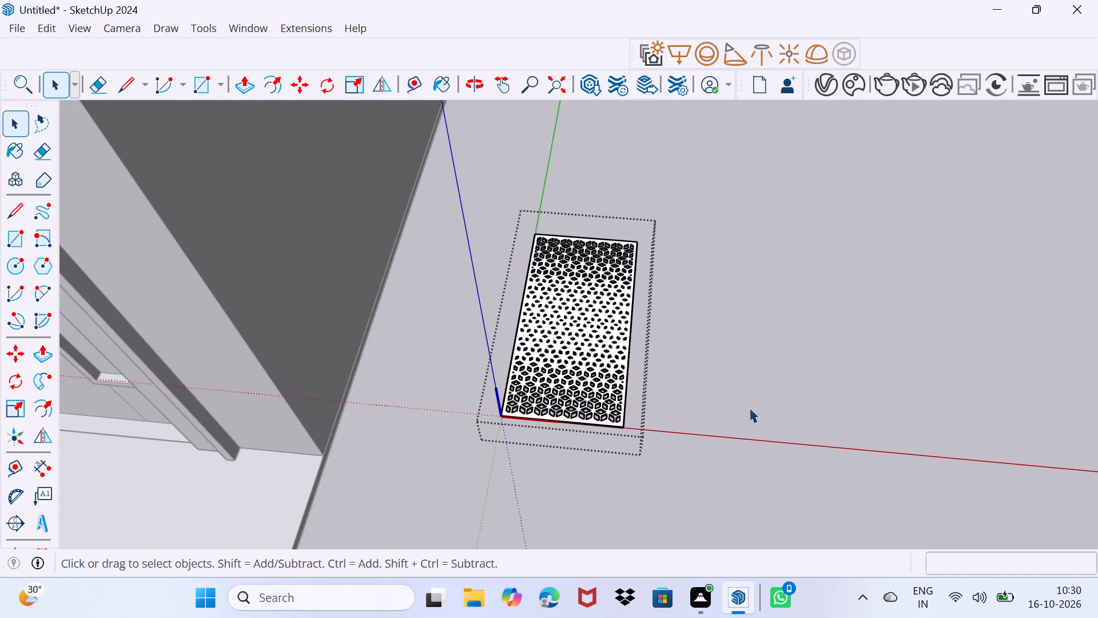
pyautogui.moveTo(749, 407); pyautogui.dragTo(770, 374)
pyautogui.scroll(-4, 681, 402)
pyautogui.moveTo(695, 440); pyautogui.dragTo(713, 401)
pyautogui.tripleClick(706, 414)
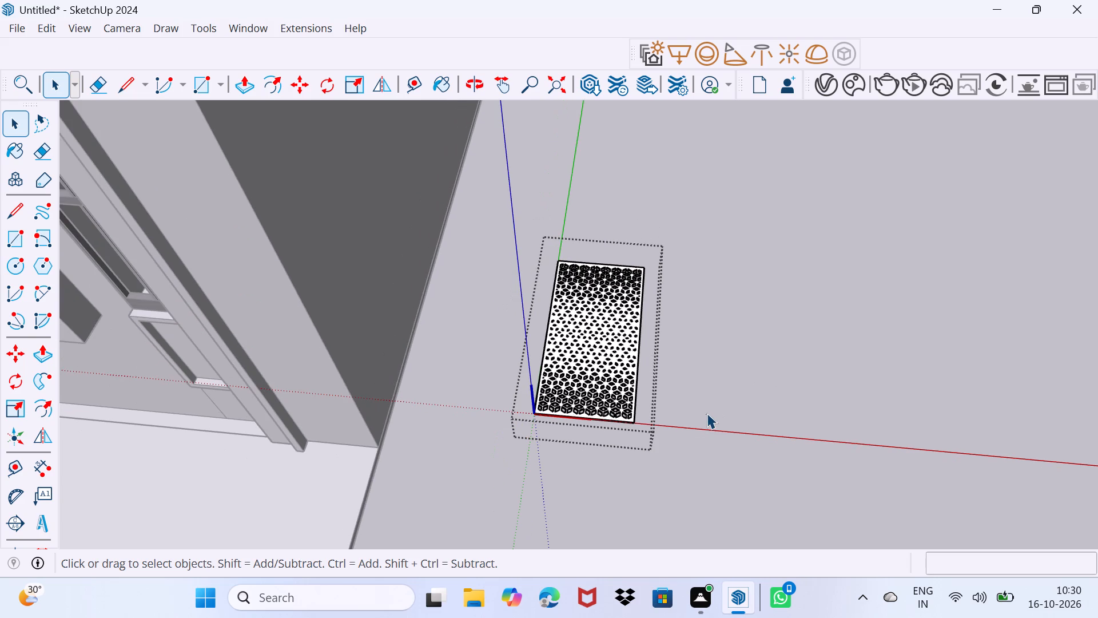
pyautogui.click(706, 412)
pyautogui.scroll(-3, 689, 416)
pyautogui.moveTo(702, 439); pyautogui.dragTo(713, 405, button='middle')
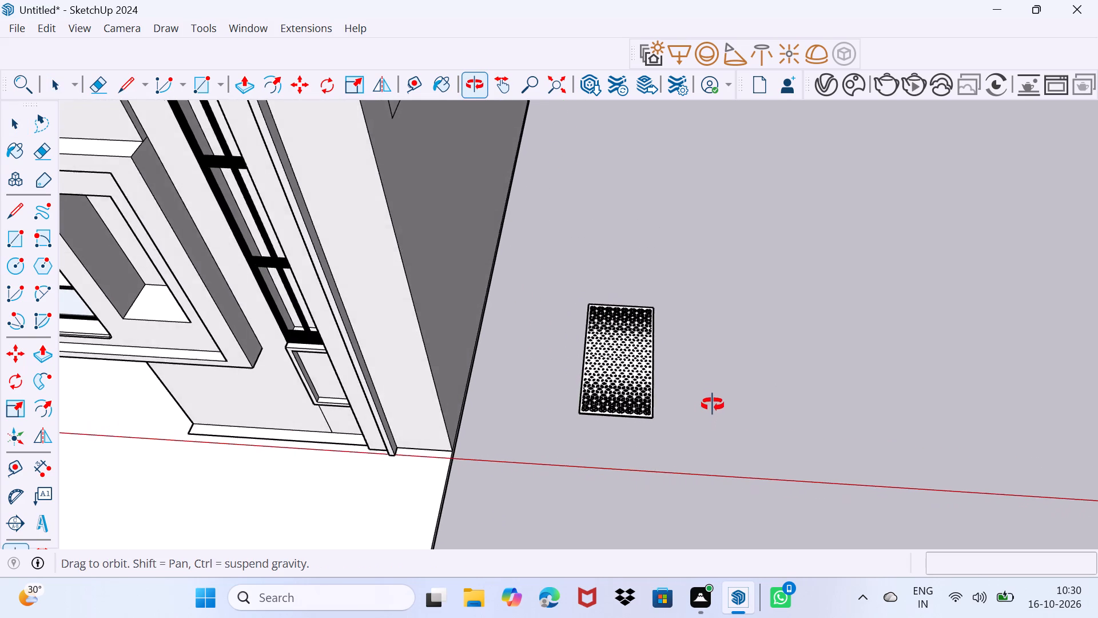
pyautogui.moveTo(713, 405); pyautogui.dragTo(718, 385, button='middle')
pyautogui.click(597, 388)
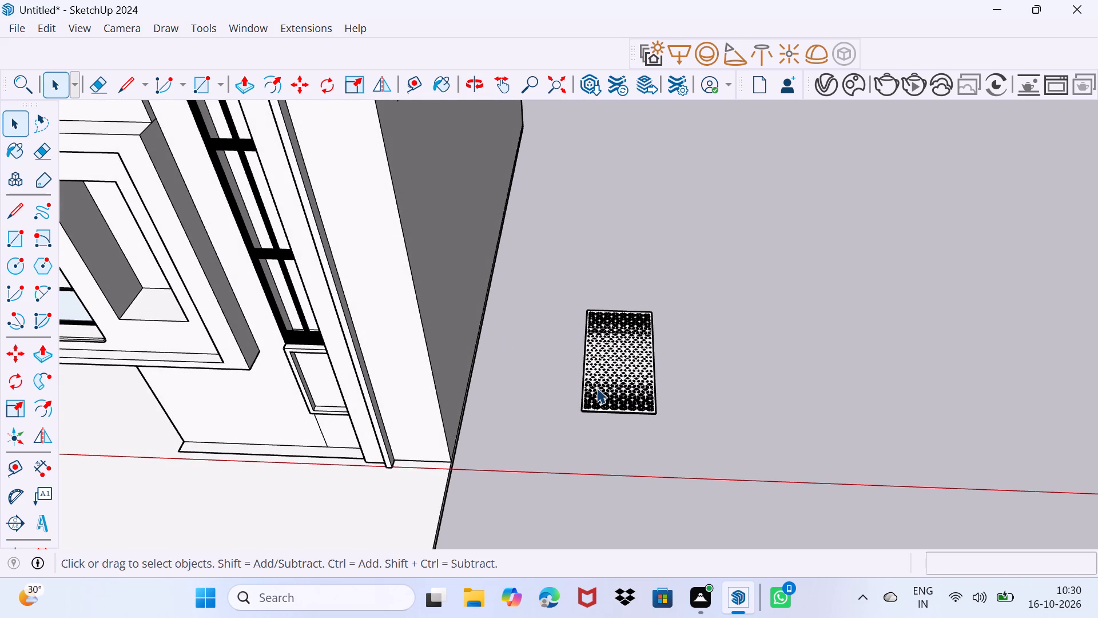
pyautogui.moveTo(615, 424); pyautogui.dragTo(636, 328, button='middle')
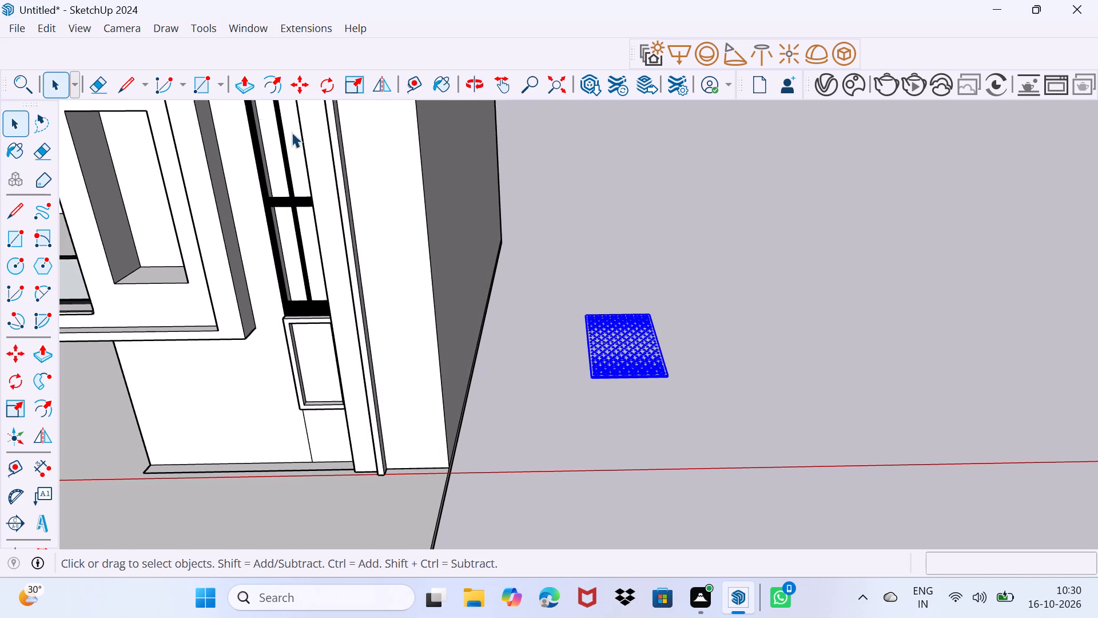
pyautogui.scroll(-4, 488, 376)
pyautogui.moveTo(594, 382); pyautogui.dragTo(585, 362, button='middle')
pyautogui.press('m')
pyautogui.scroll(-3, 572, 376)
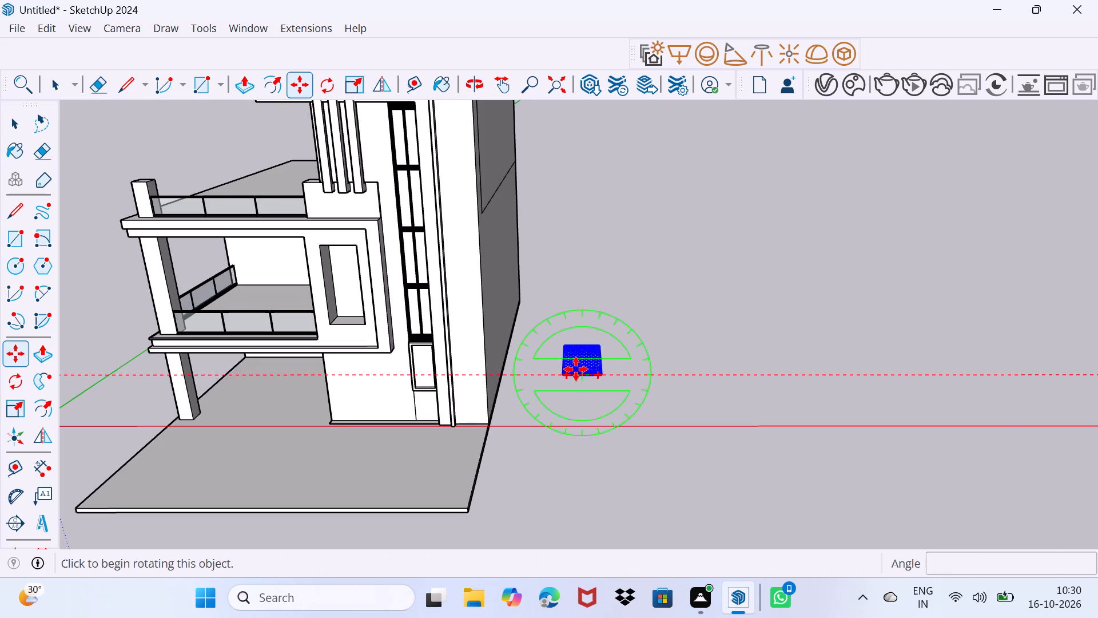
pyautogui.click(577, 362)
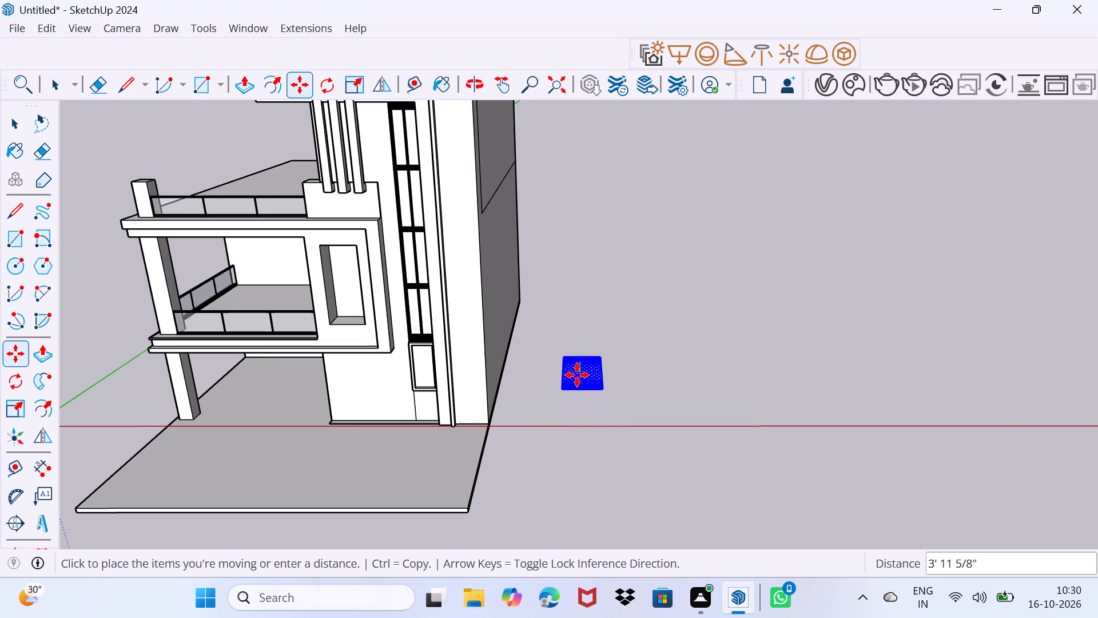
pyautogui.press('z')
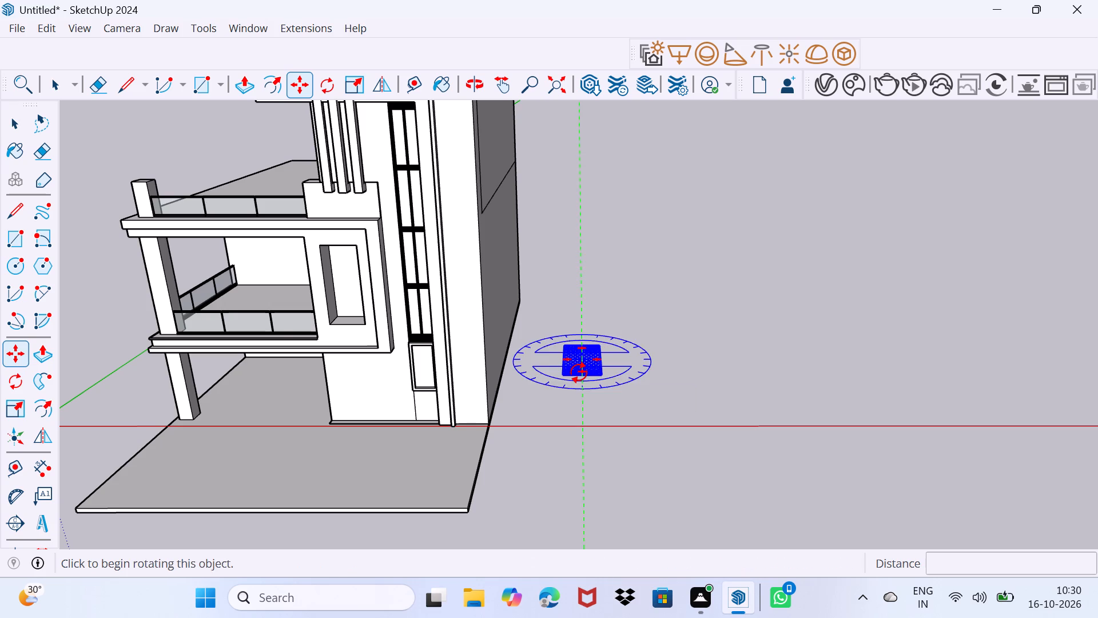
# Move the remaining geometric jali panel by its corner a short distance across the open ground, farther from the building.
pyautogui.scroll(-4, 578, 373)
pyautogui.scroll(7, 578, 365)
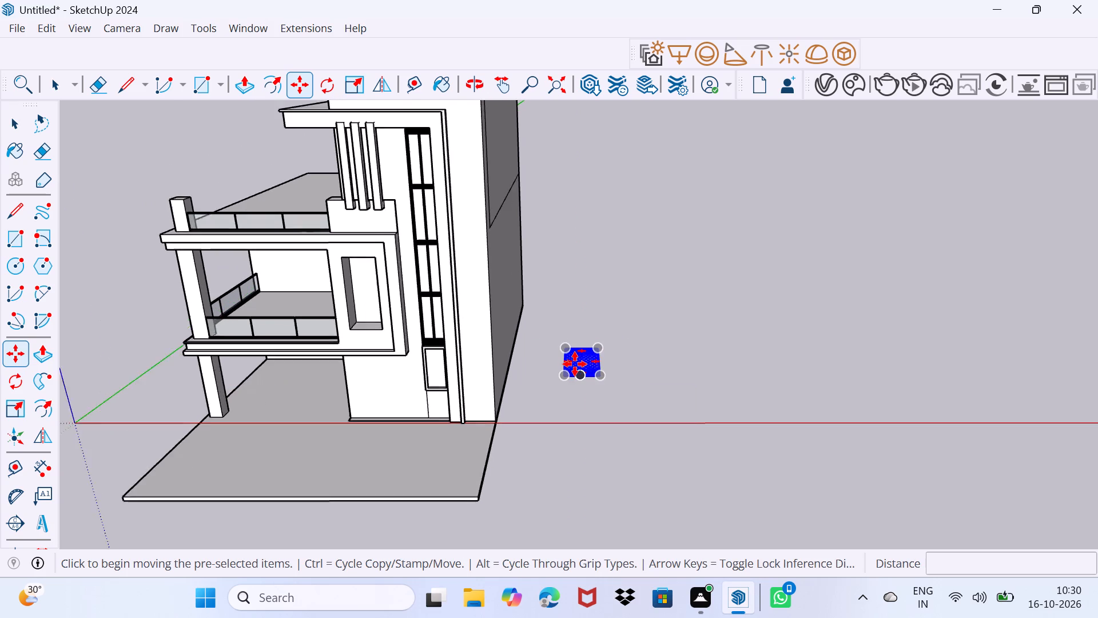
pyautogui.scroll(4, 582, 362)
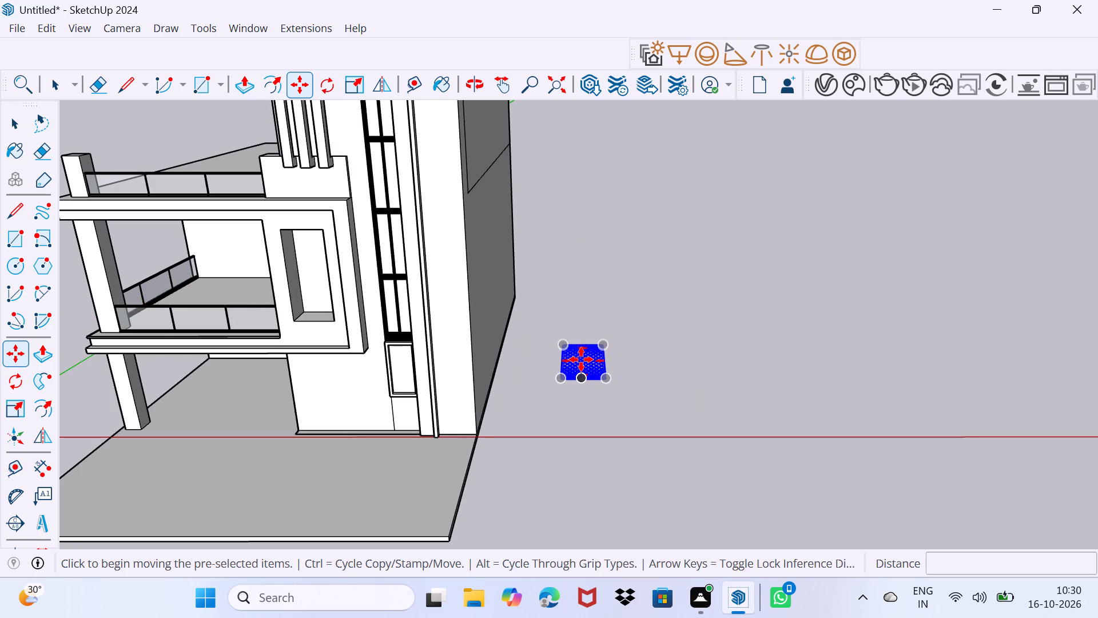
pyautogui.scroll(5, 581, 359)
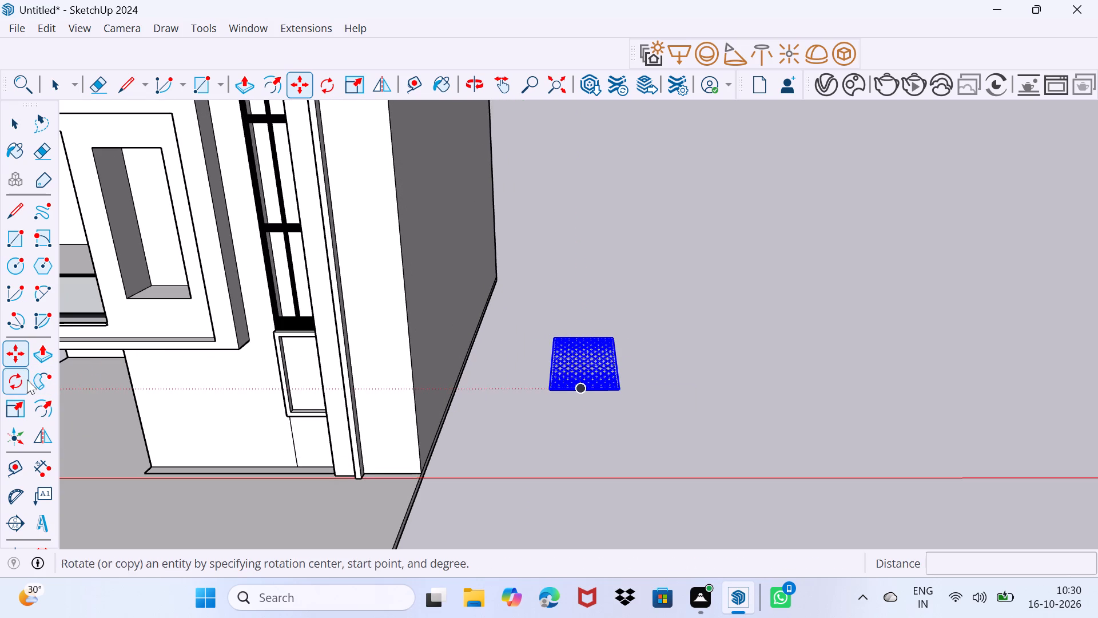
pyautogui.scroll(-4, 577, 398)
pyautogui.moveTo(580, 398); pyautogui.dragTo(592, 359, button='middle')
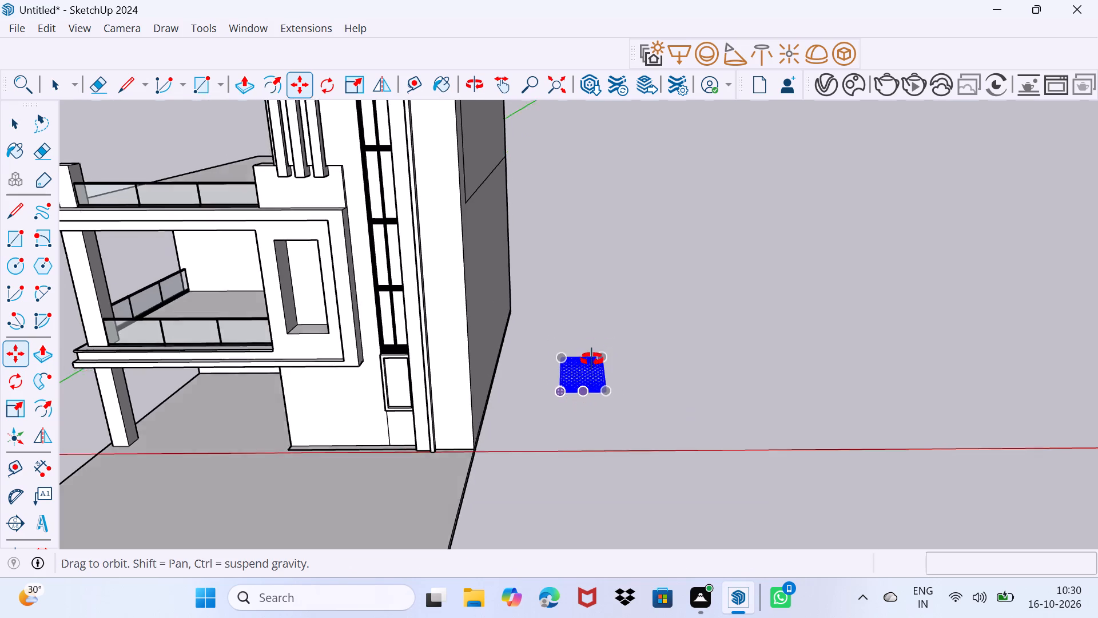
pyautogui.moveTo(592, 359); pyautogui.dragTo(592, 339, button='middle')
pyautogui.scroll(-2, 583, 384)
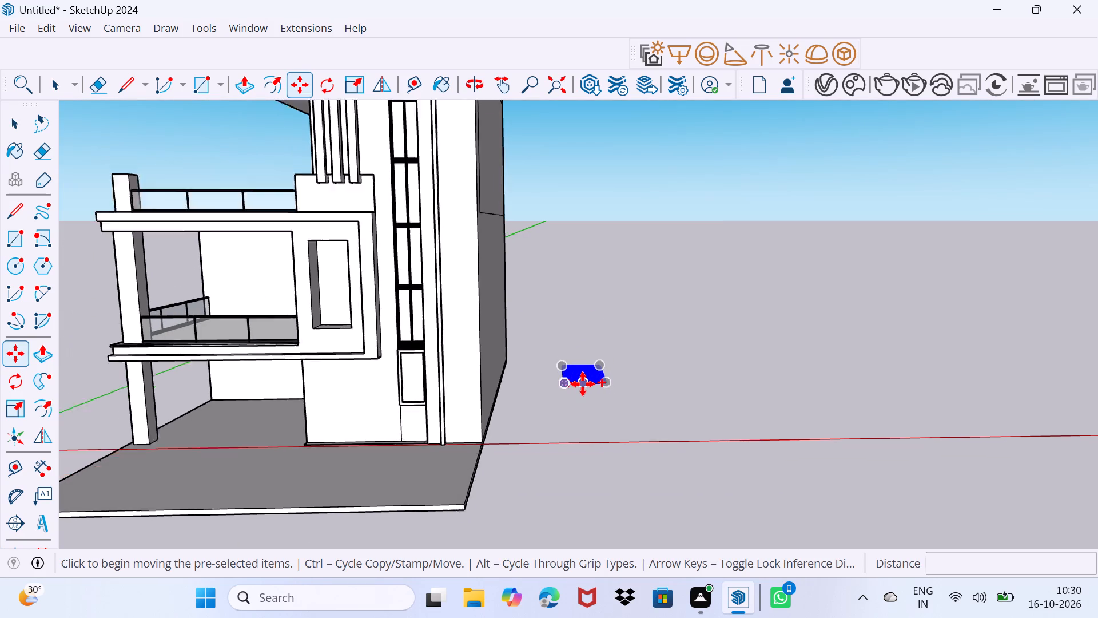
pyautogui.scroll(-1, 583, 384)
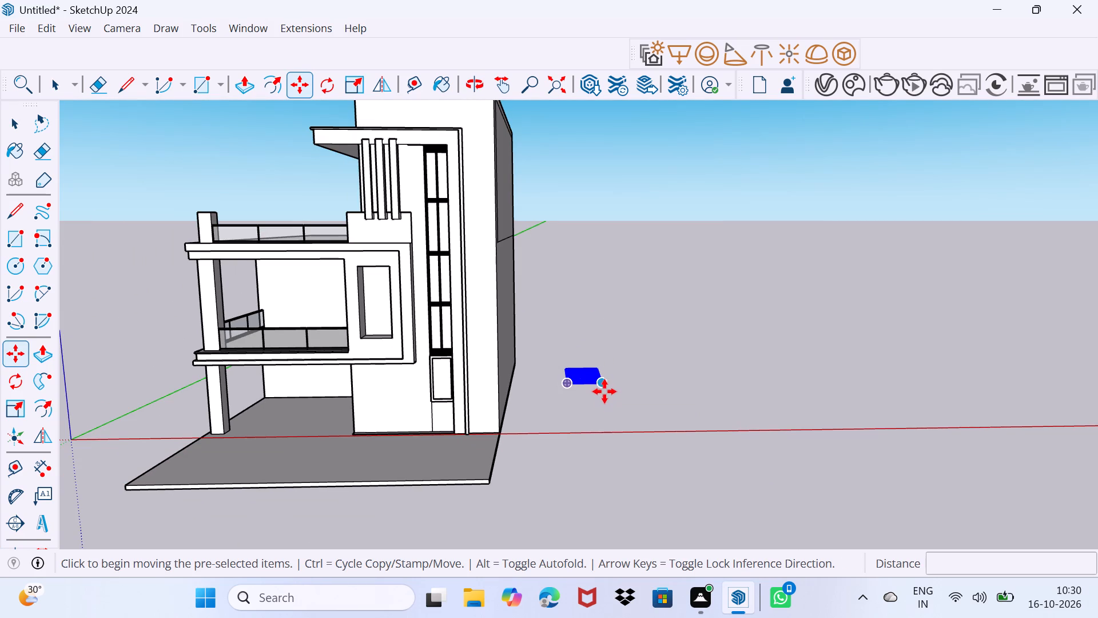
pyautogui.click(604, 390)
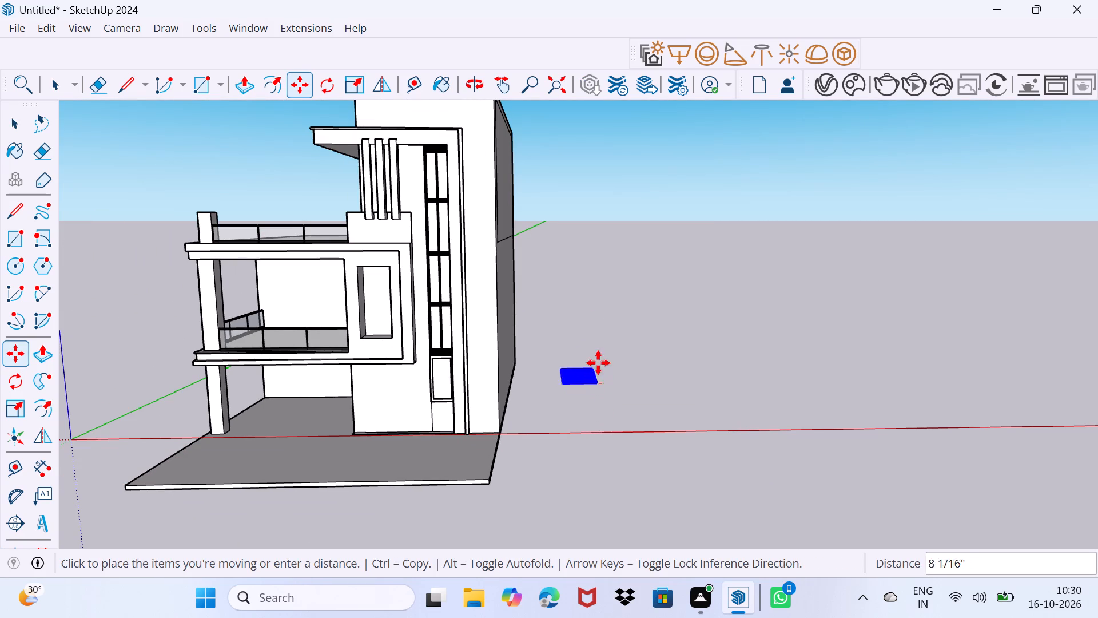
pyautogui.click(620, 375)
pyautogui.scroll(4, 617, 395)
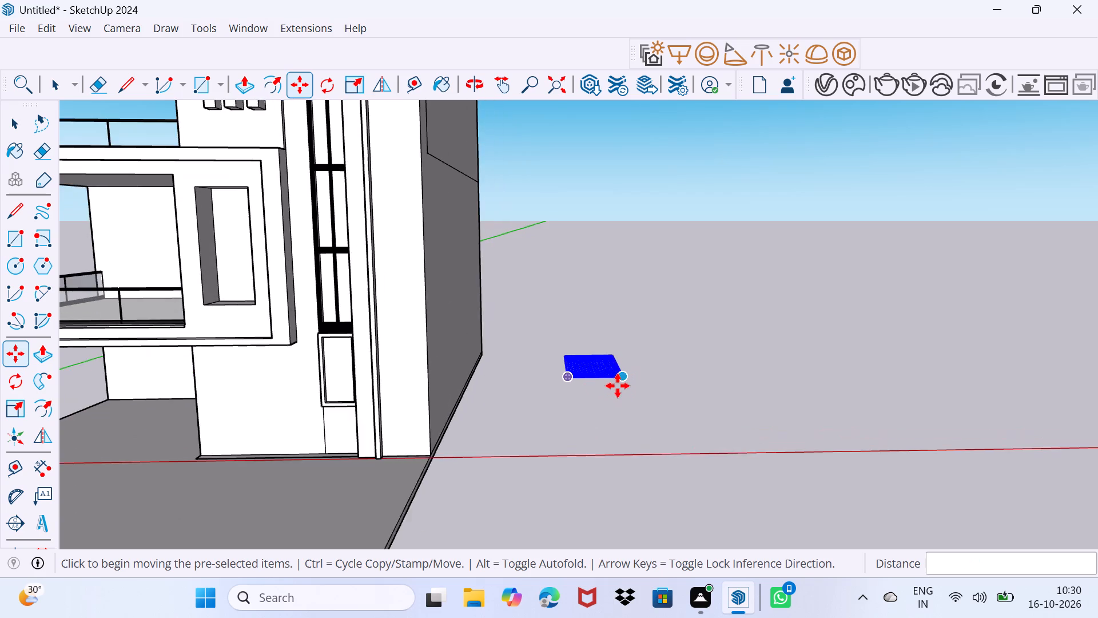
pyautogui.scroll(-3, 622, 381)
# Reselect the geometric jali panel and move it about 2' 6" downward beside the building.
pyautogui.press('space')
pyautogui.moveTo(579, 416); pyautogui.dragTo(599, 394)
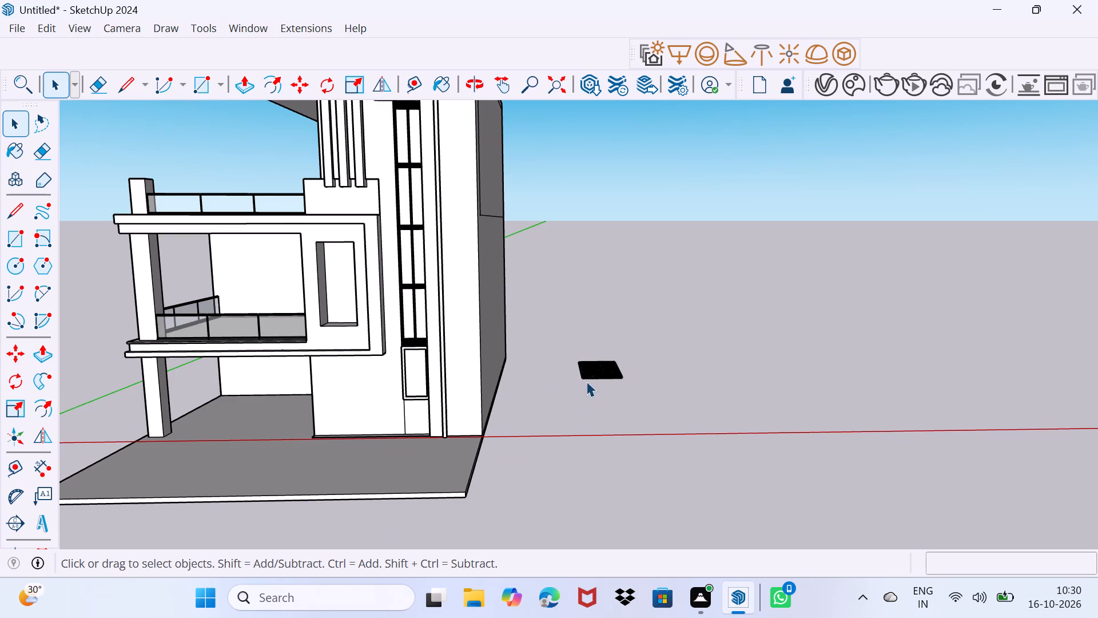
pyautogui.click(599, 372)
pyautogui.press('m')
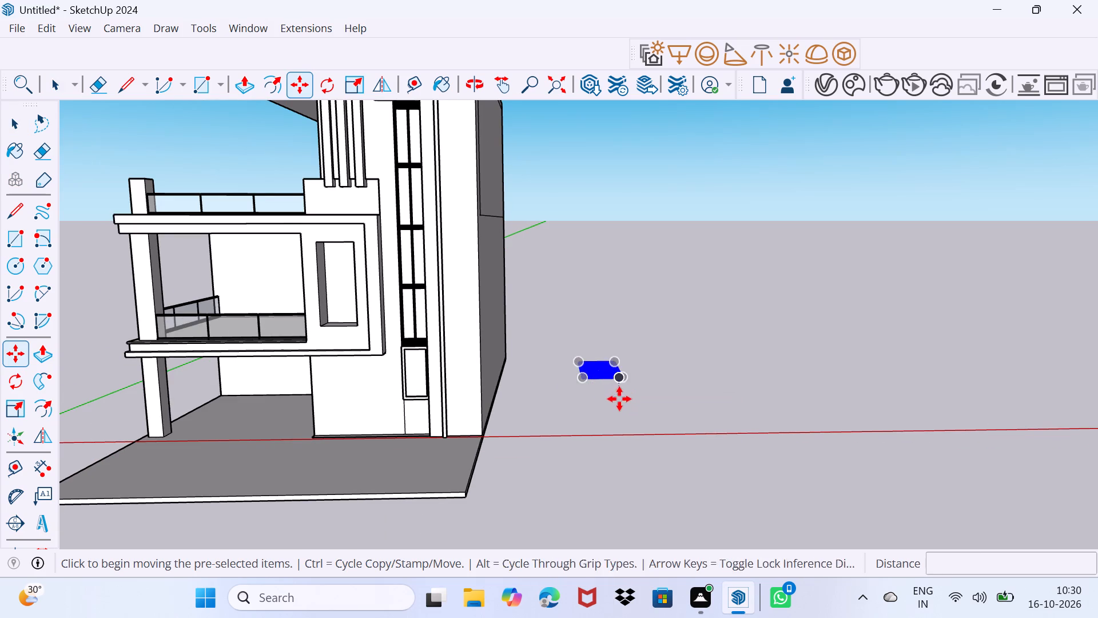
pyautogui.moveTo(596, 398); pyautogui.dragTo(586, 379, button='middle')
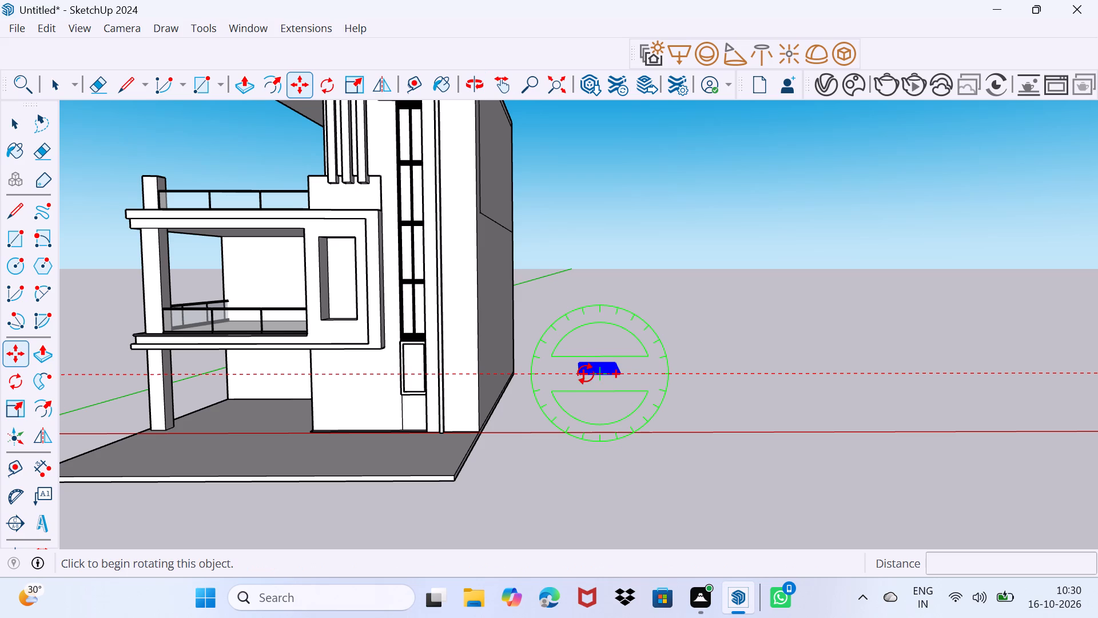
pyautogui.click(597, 369)
pyautogui.click(592, 421)
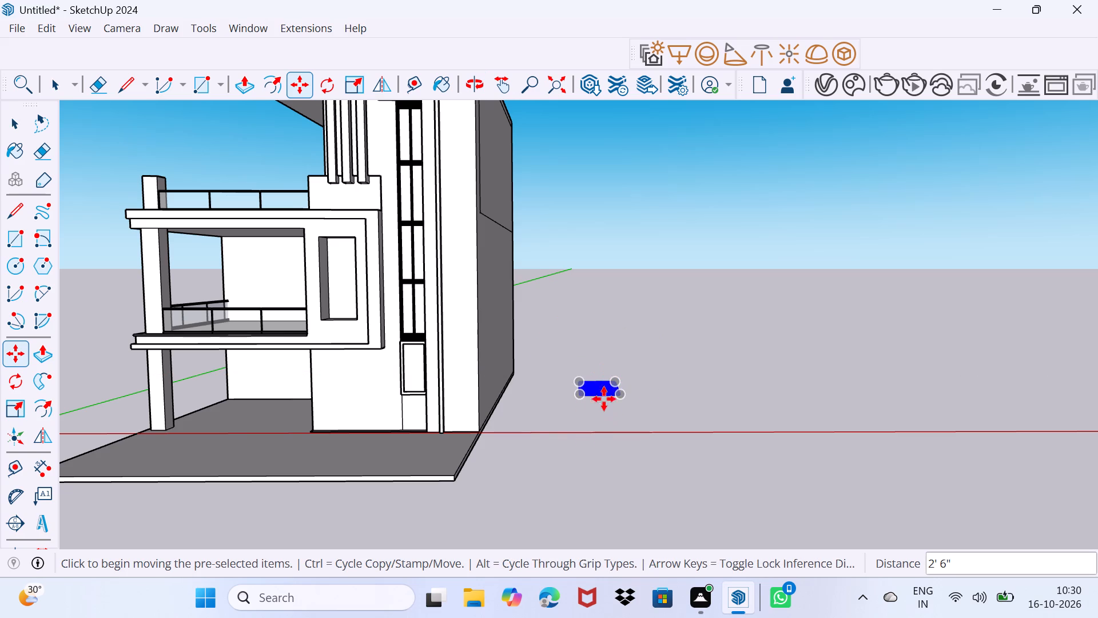
# Reposition the geometric jali panel once more on the open ground beside the building.
pyautogui.click(603, 391)
pyautogui.scroll(4, 600, 411)
pyautogui.scroll(-6, 600, 409)
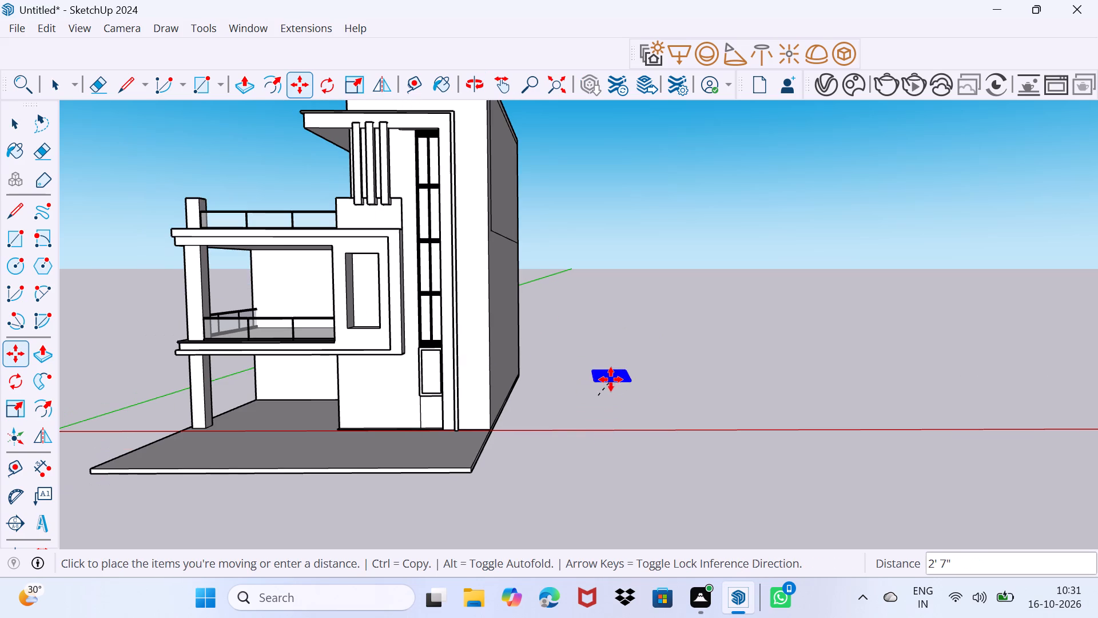
pyautogui.scroll(-2, 610, 379)
pyautogui.scroll(5, 607, 382)
pyautogui.click(599, 379)
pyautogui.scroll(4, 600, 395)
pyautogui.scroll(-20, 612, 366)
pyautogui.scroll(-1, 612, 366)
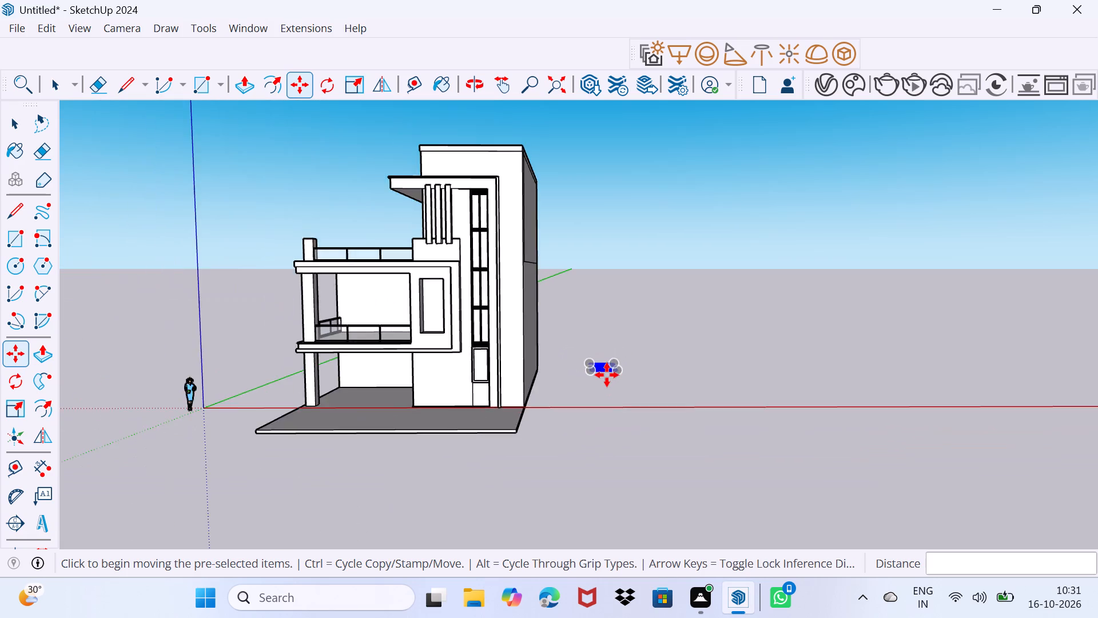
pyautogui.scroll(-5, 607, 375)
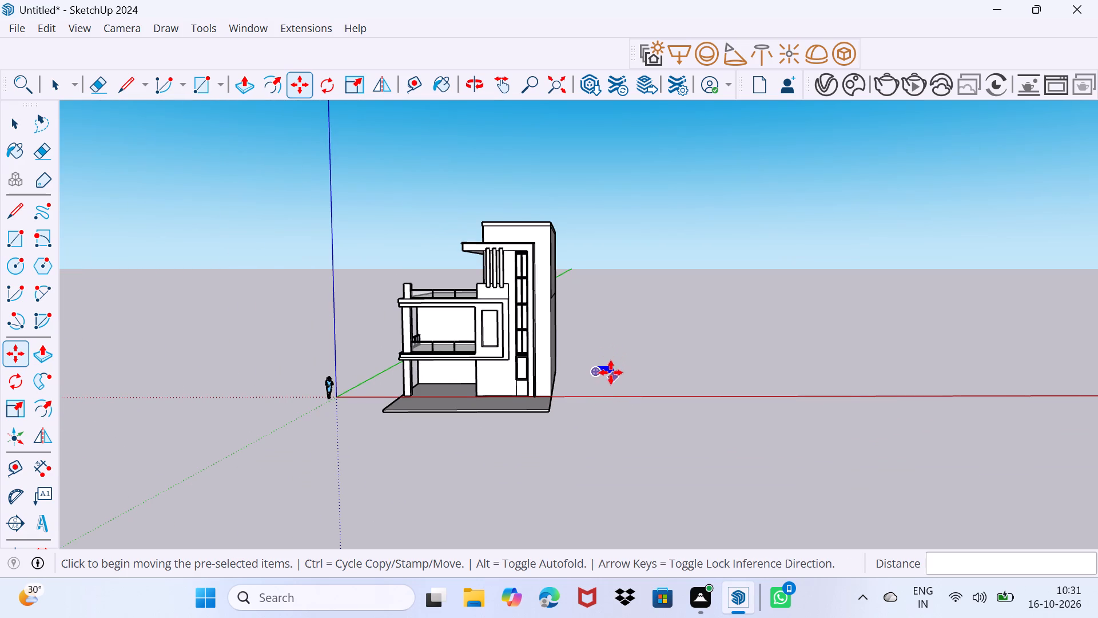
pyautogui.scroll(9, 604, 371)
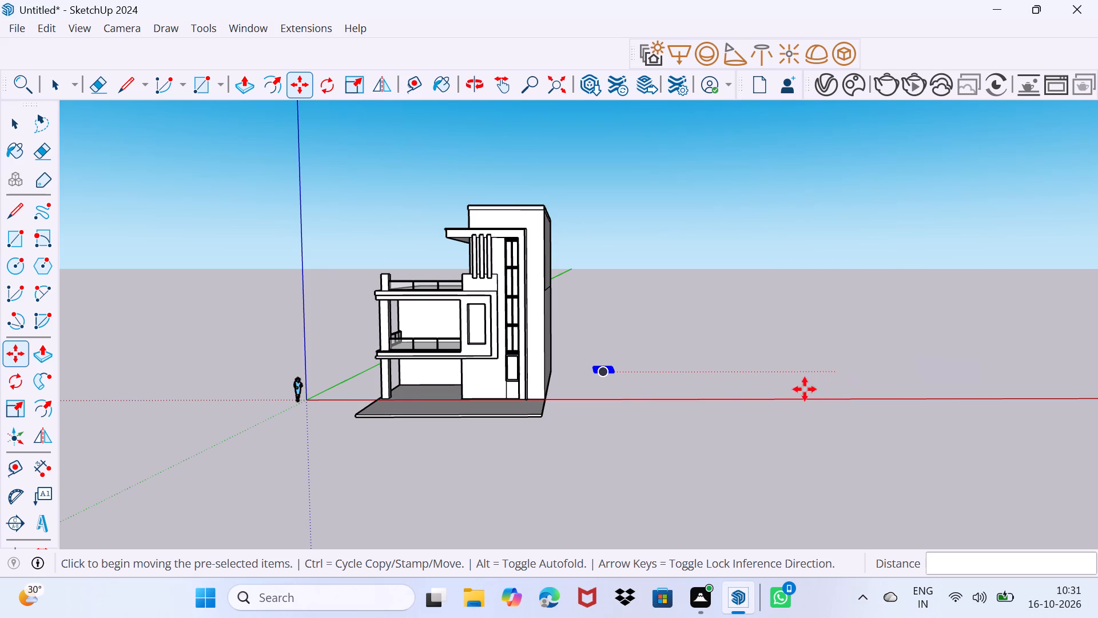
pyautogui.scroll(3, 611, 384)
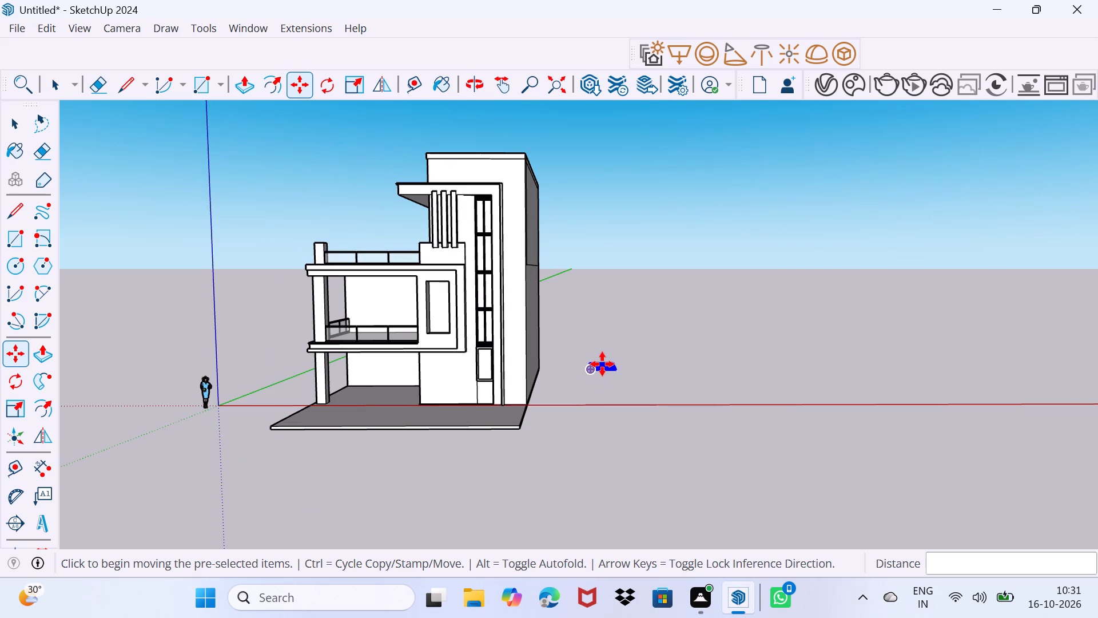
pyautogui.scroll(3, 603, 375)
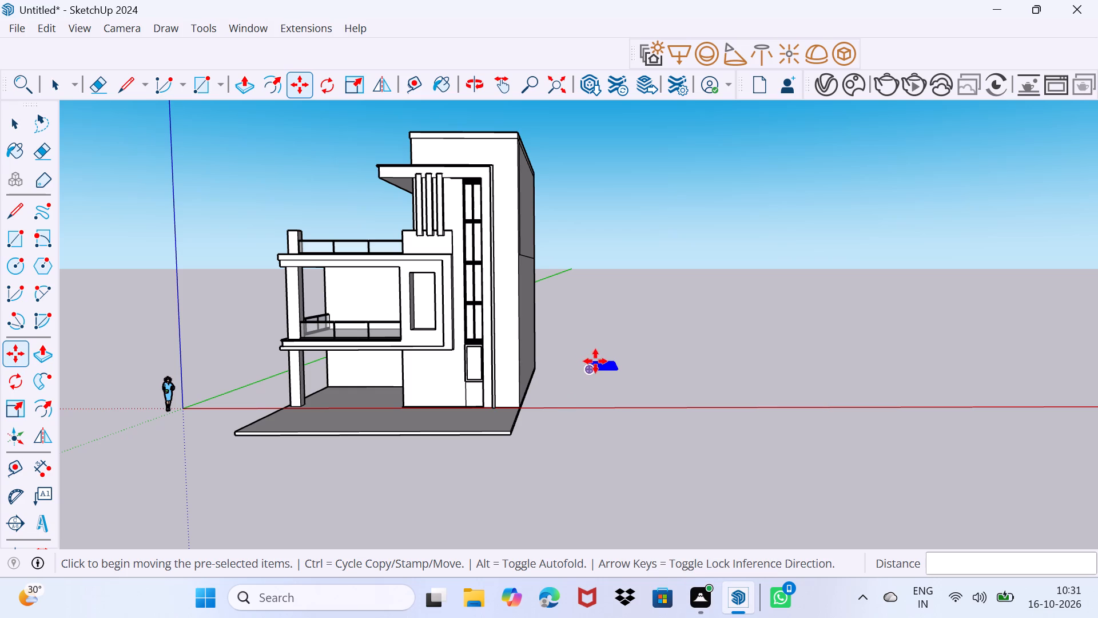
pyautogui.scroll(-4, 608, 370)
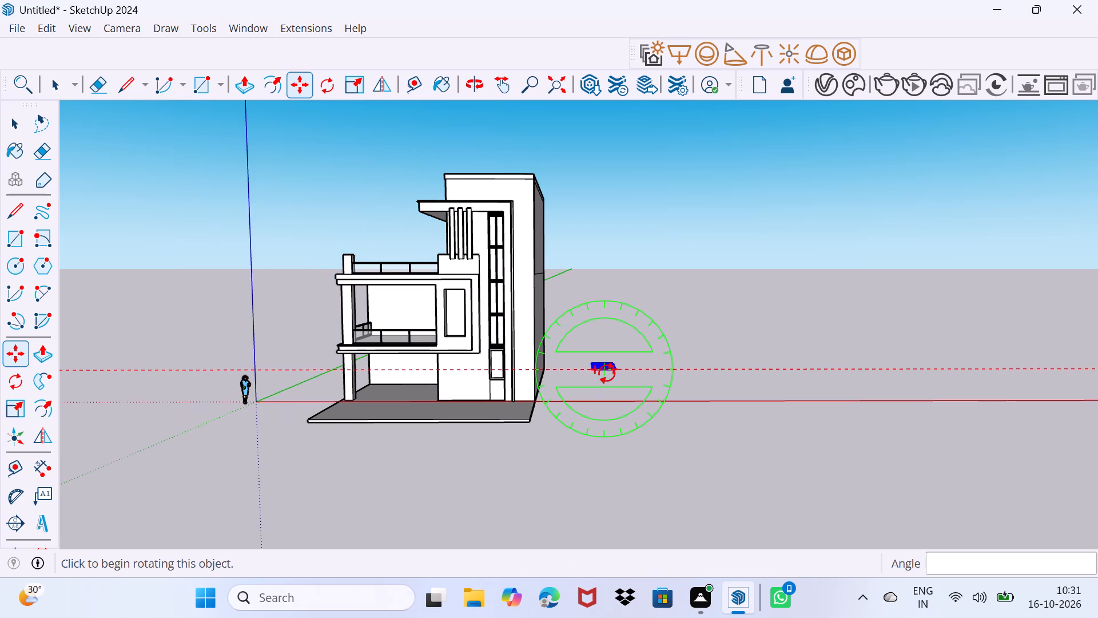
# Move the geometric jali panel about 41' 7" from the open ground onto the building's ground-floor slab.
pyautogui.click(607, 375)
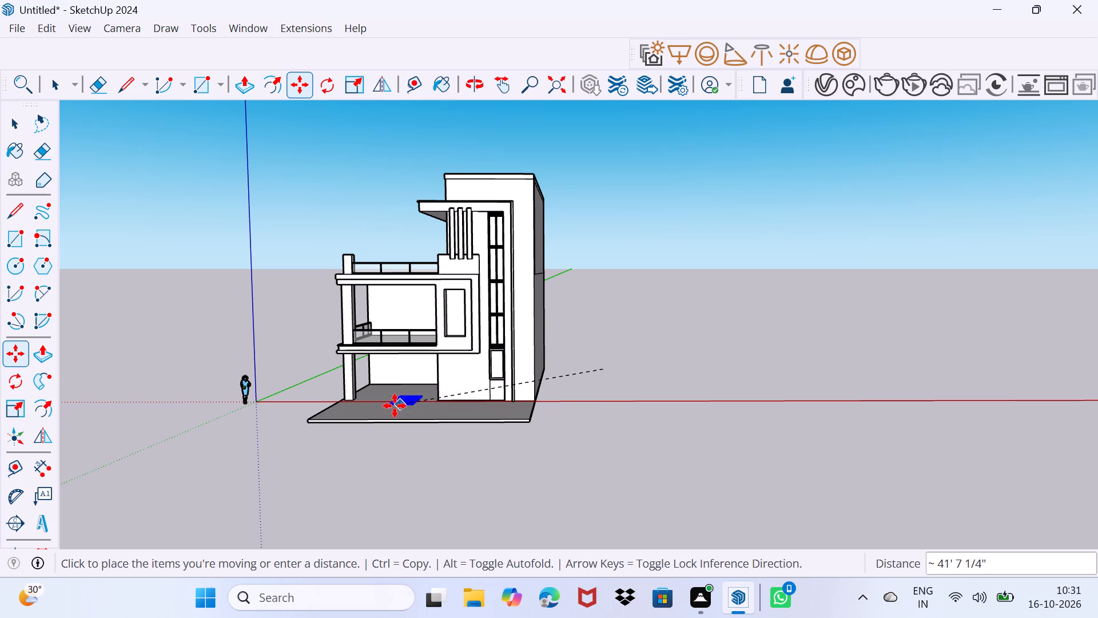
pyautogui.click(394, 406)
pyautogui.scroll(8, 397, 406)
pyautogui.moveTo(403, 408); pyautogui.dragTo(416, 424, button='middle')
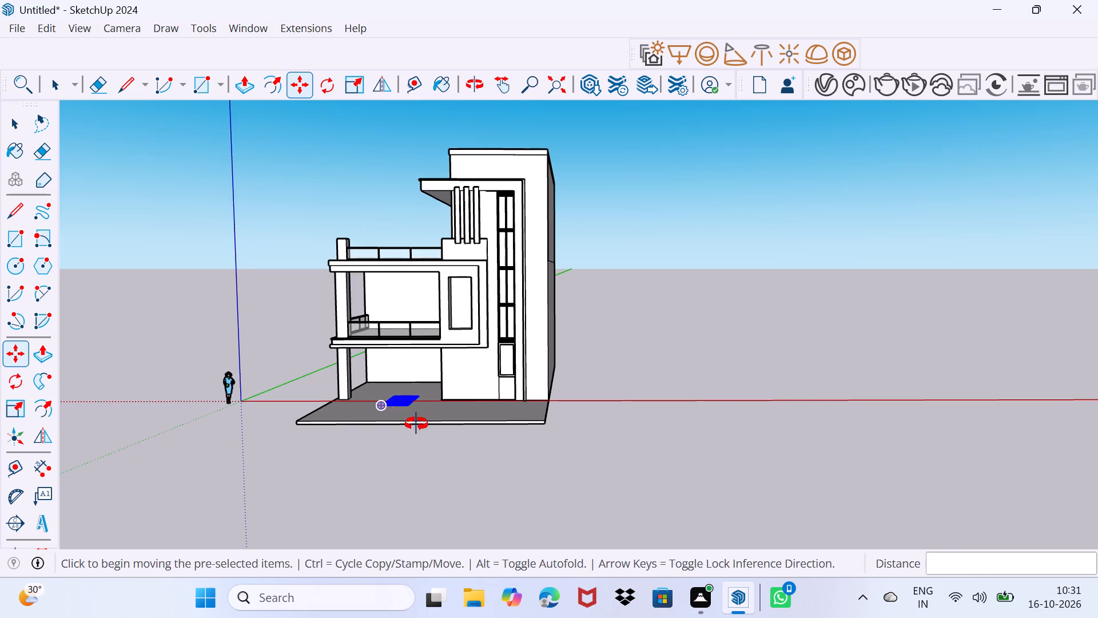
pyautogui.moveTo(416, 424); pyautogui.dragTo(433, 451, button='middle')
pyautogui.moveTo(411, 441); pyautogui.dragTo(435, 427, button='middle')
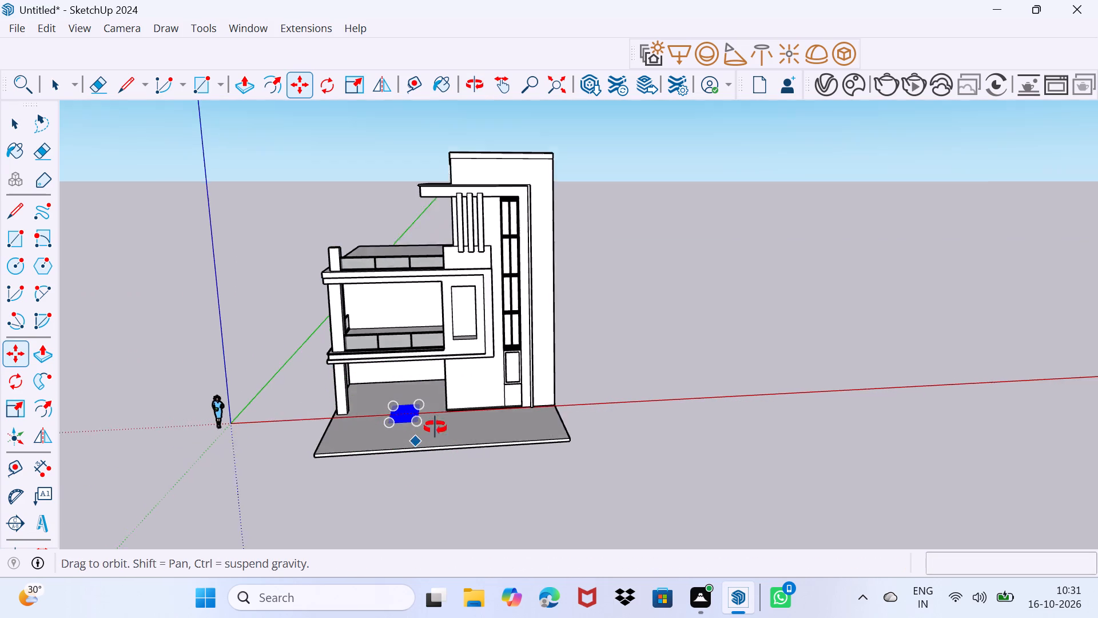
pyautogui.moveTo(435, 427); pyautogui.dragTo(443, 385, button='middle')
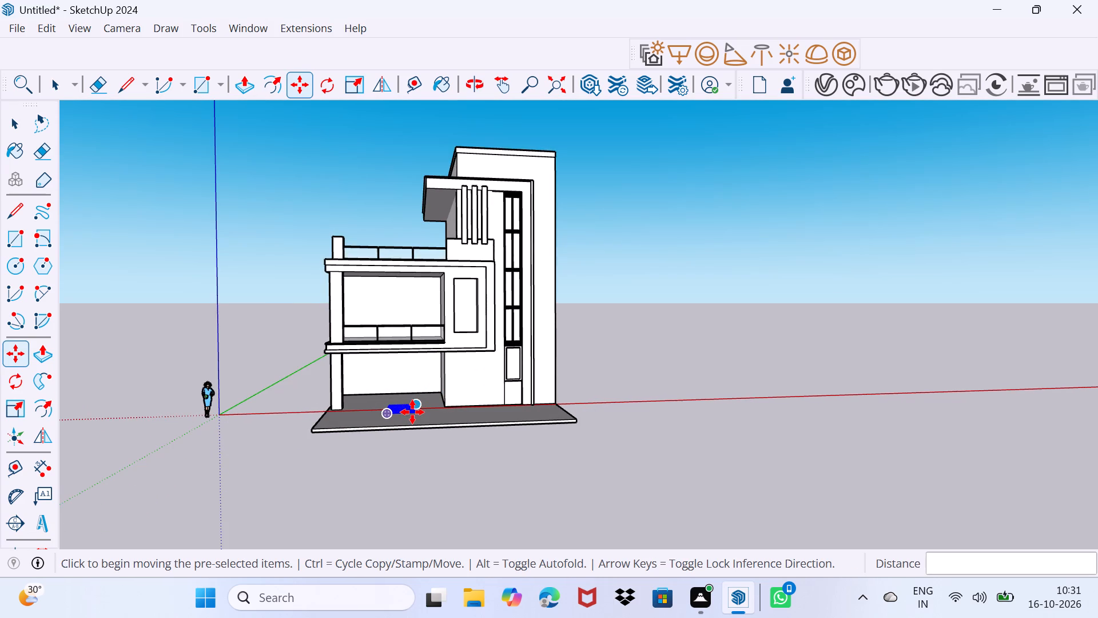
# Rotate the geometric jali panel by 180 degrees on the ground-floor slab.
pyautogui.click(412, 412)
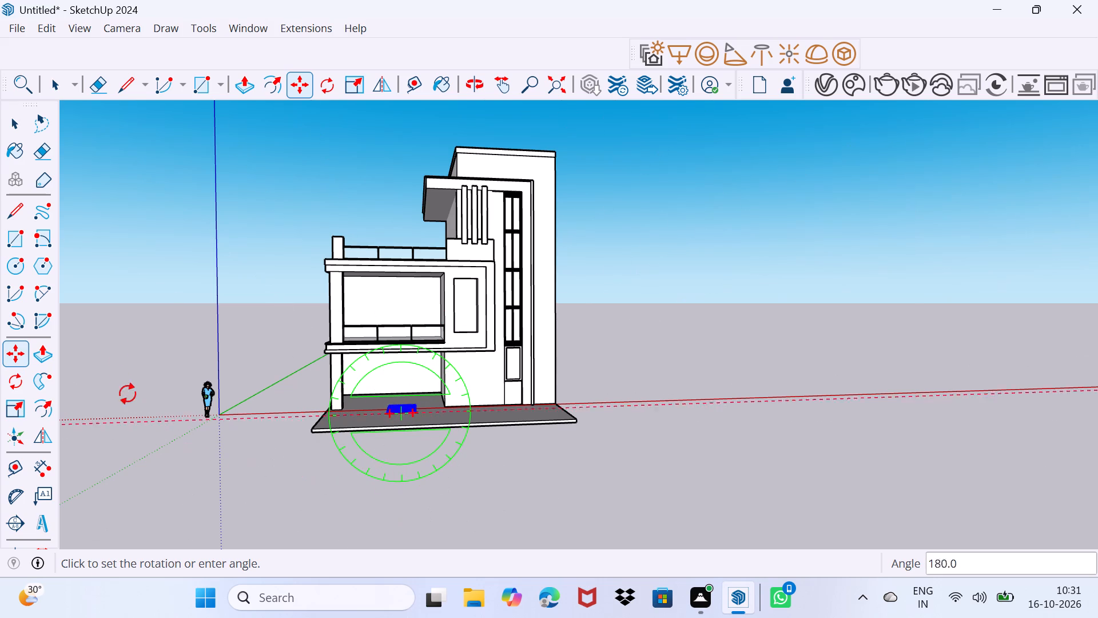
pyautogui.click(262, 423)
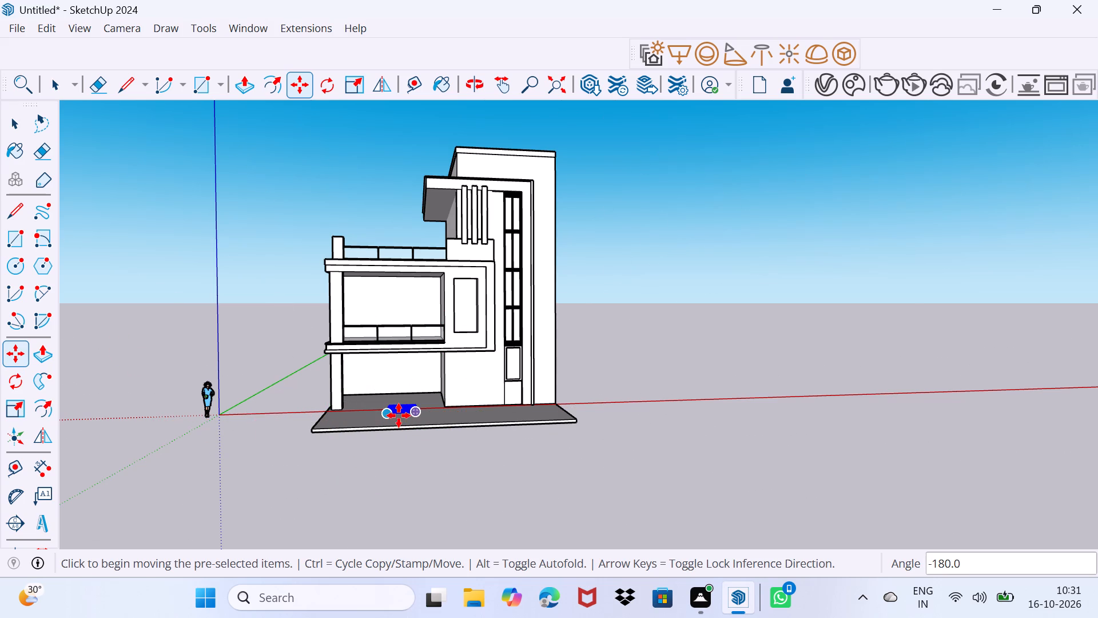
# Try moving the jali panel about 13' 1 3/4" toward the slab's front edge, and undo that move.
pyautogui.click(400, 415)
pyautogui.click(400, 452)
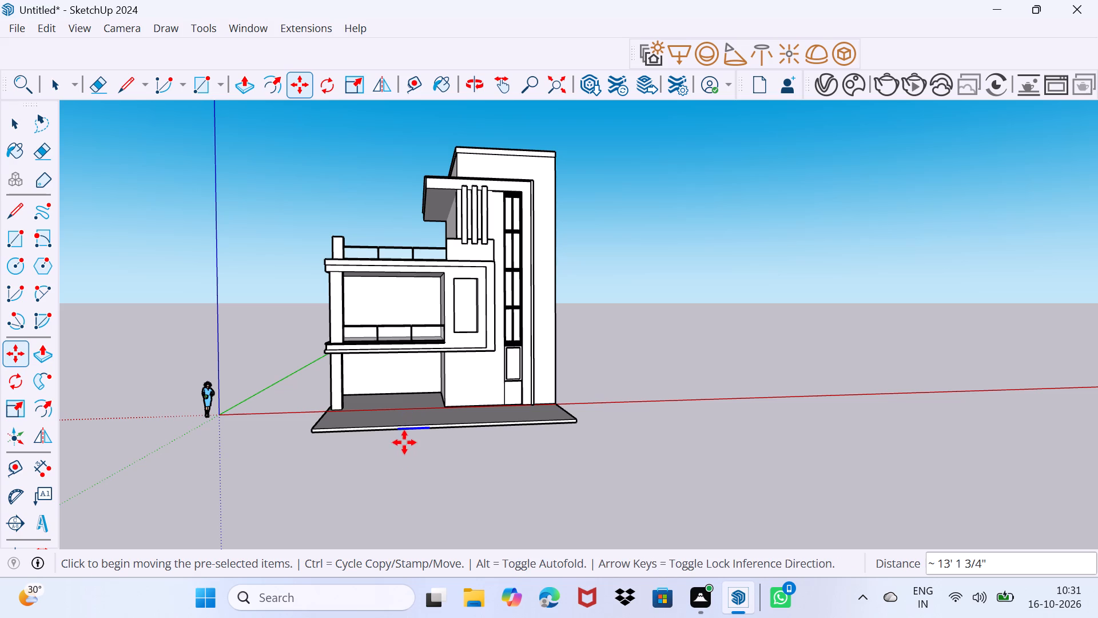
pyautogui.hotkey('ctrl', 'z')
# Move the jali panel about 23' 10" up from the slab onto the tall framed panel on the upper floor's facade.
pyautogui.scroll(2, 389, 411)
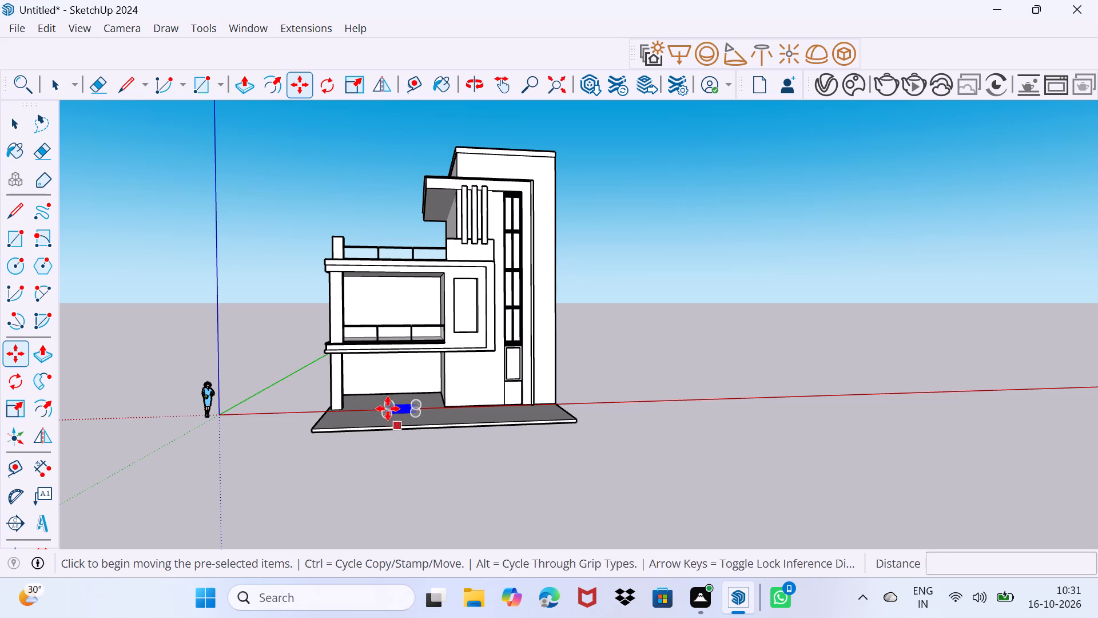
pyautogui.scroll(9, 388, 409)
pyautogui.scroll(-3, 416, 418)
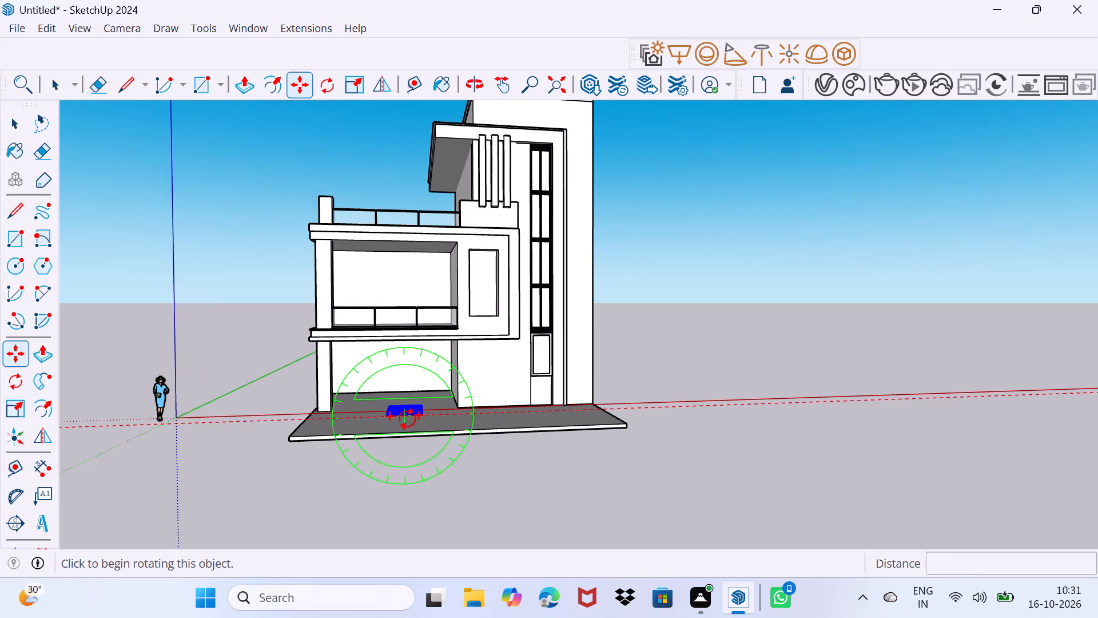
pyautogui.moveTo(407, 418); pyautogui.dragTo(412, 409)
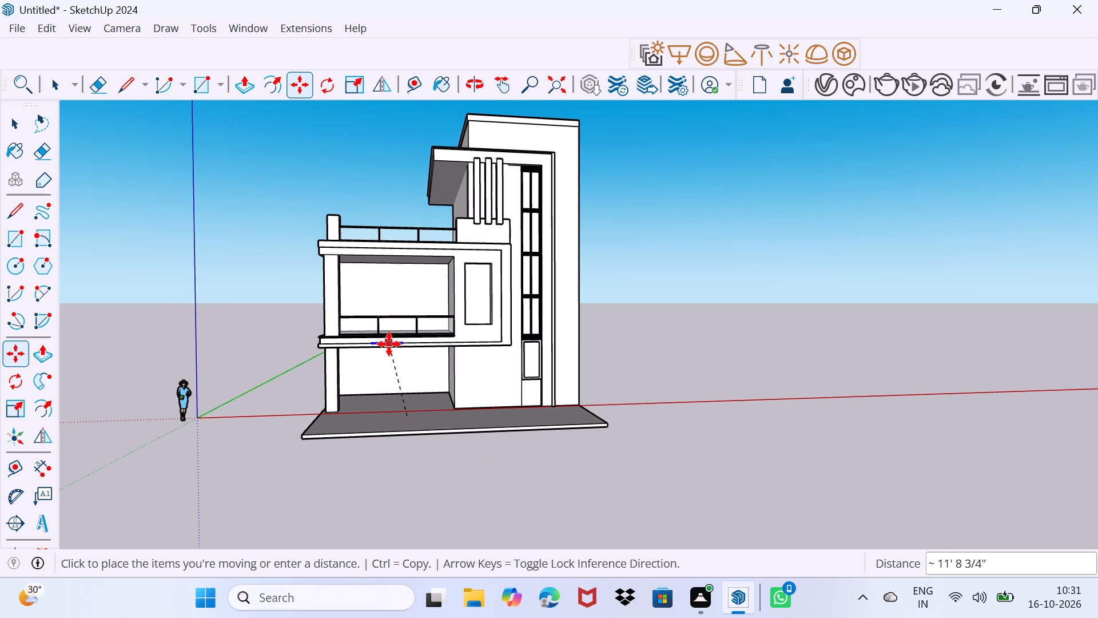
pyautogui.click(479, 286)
# Delete the geometric jali panel from the upper-floor framed panel and dismiss the message notification.
pyautogui.scroll(15, 480, 289)
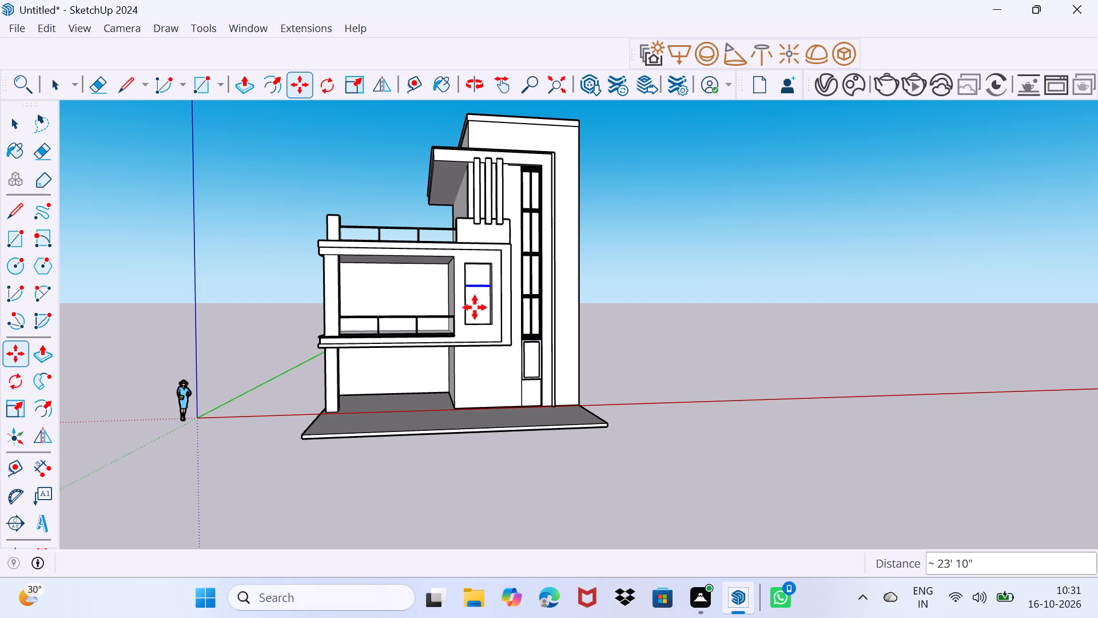
pyautogui.press('Delete')
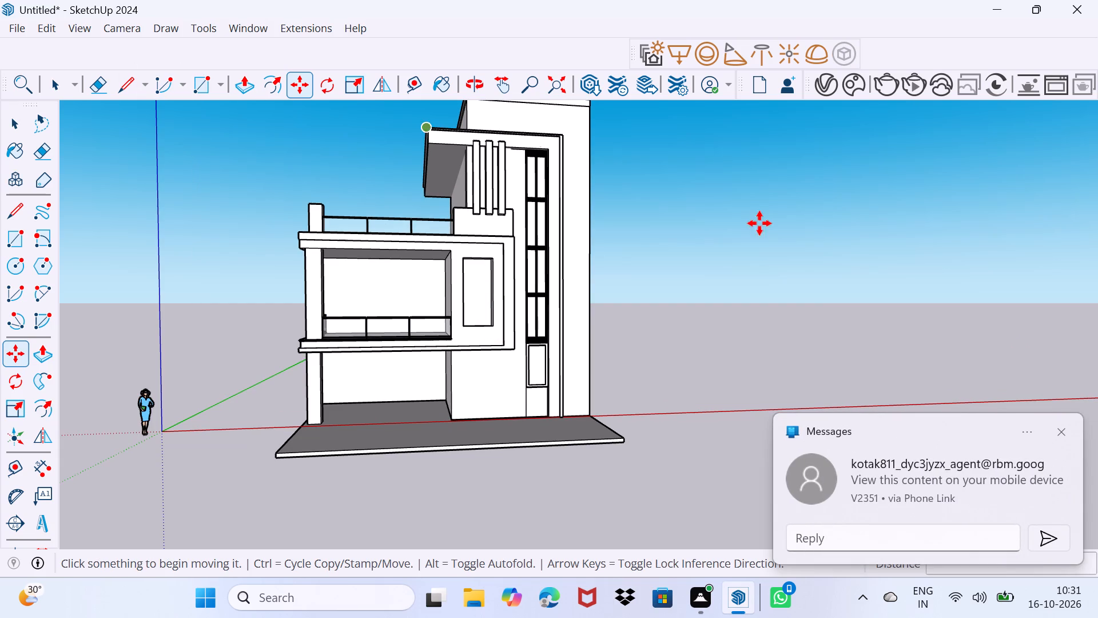
pyautogui.click(1059, 439)
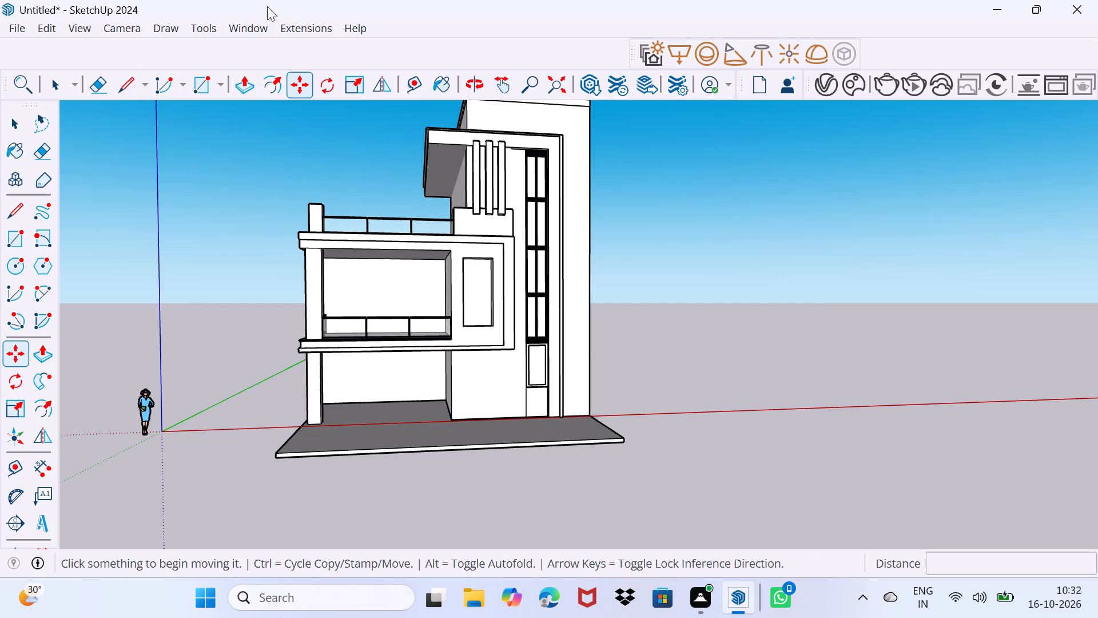
# Open 3D Warehouse, search for "cnc jali" and look over the first model results.
pyautogui.click(242, 23)
pyautogui.click(322, 161)
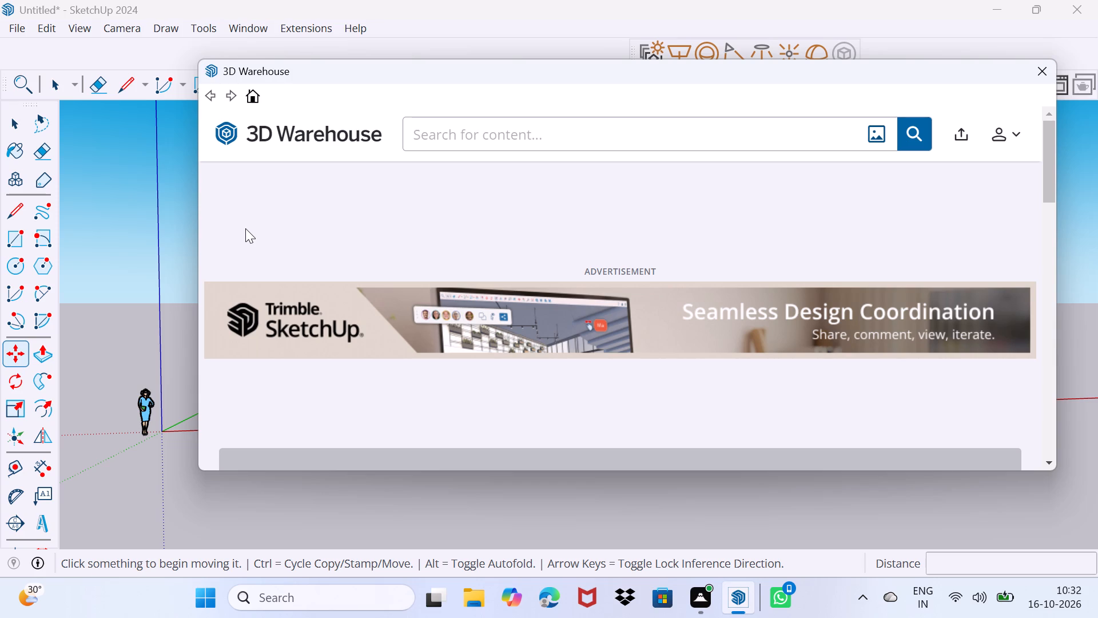
pyautogui.click(455, 122)
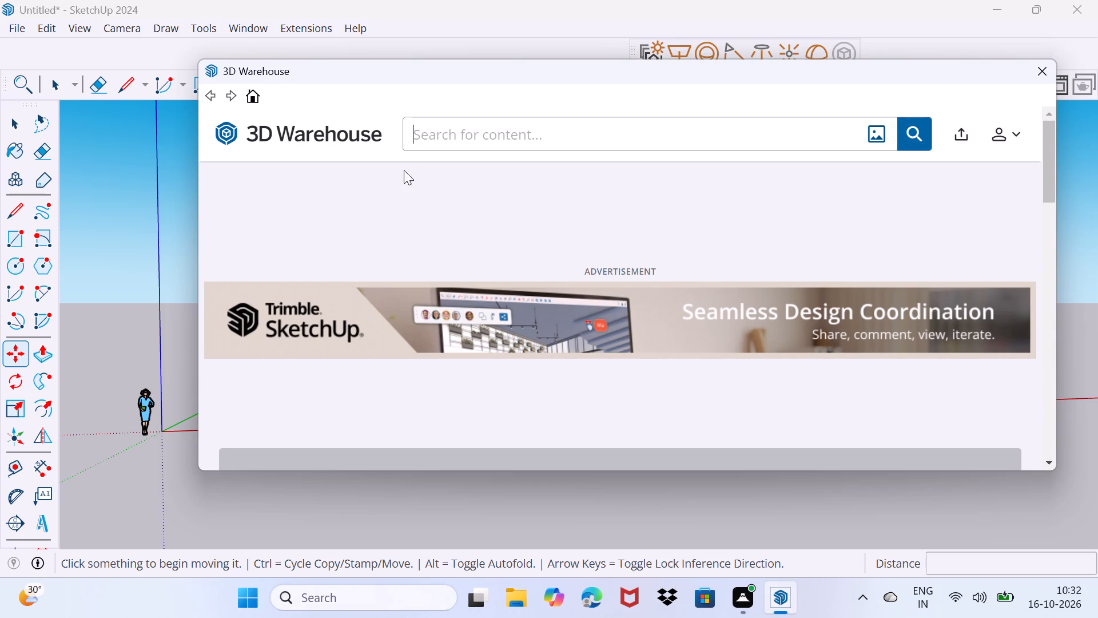
pyautogui.press('c')
pyautogui.write('nc')
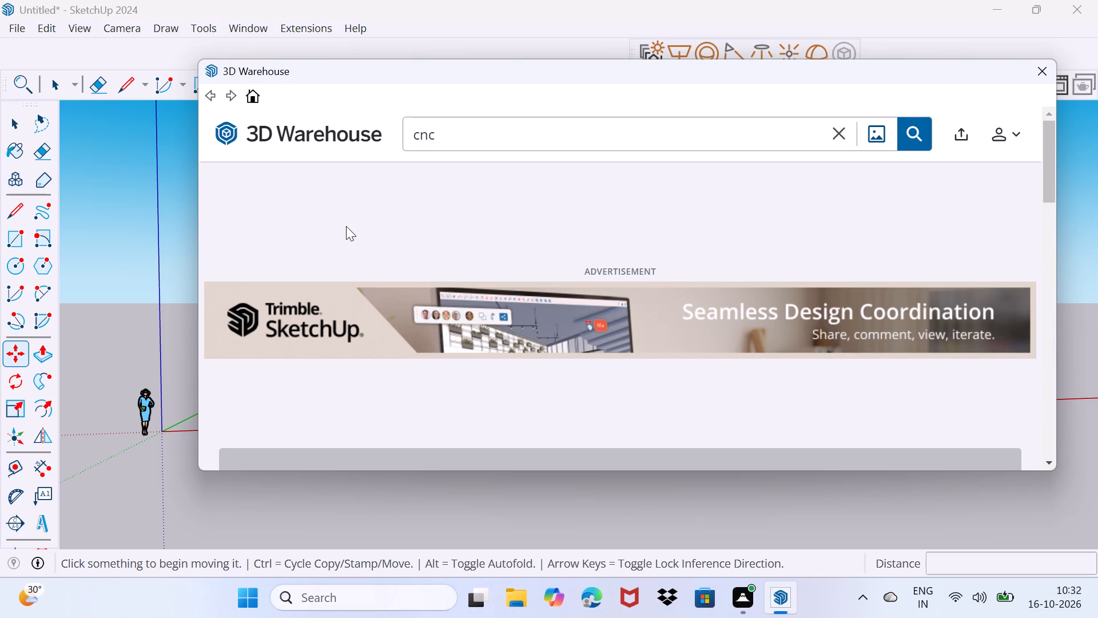
pyautogui.write('jali')
pyautogui.press('Left')
pyautogui.press('Left')
pyautogui.press('Left')
pyautogui.press('Left')
pyautogui.press('space')
pyautogui.press('Return')
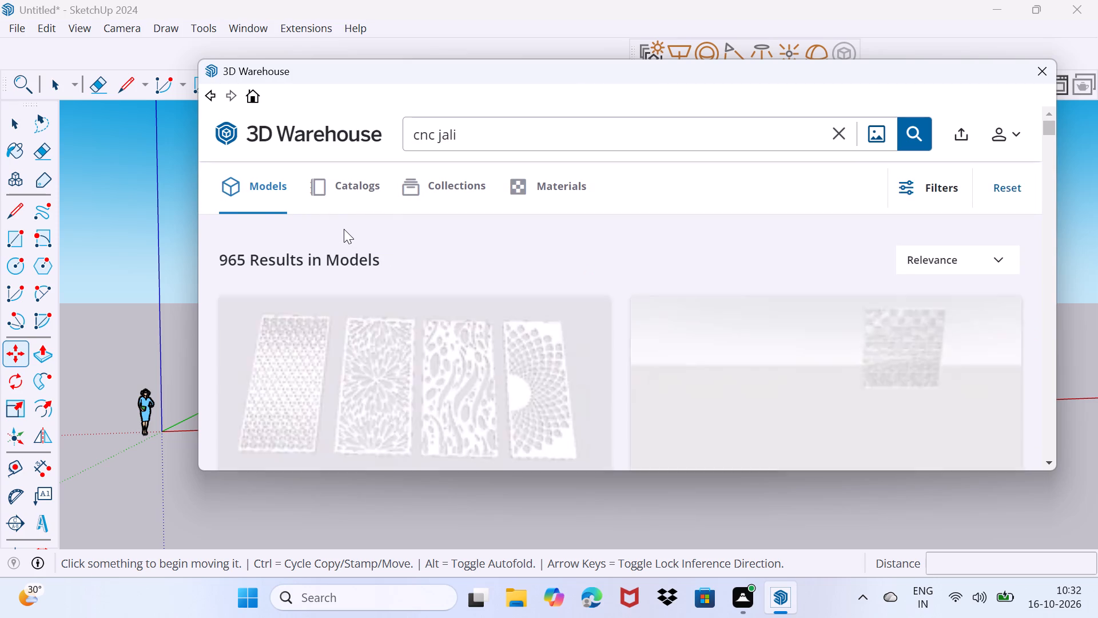
pyautogui.scroll(-4, 490, 418)
pyautogui.scroll(-3, 541, 335)
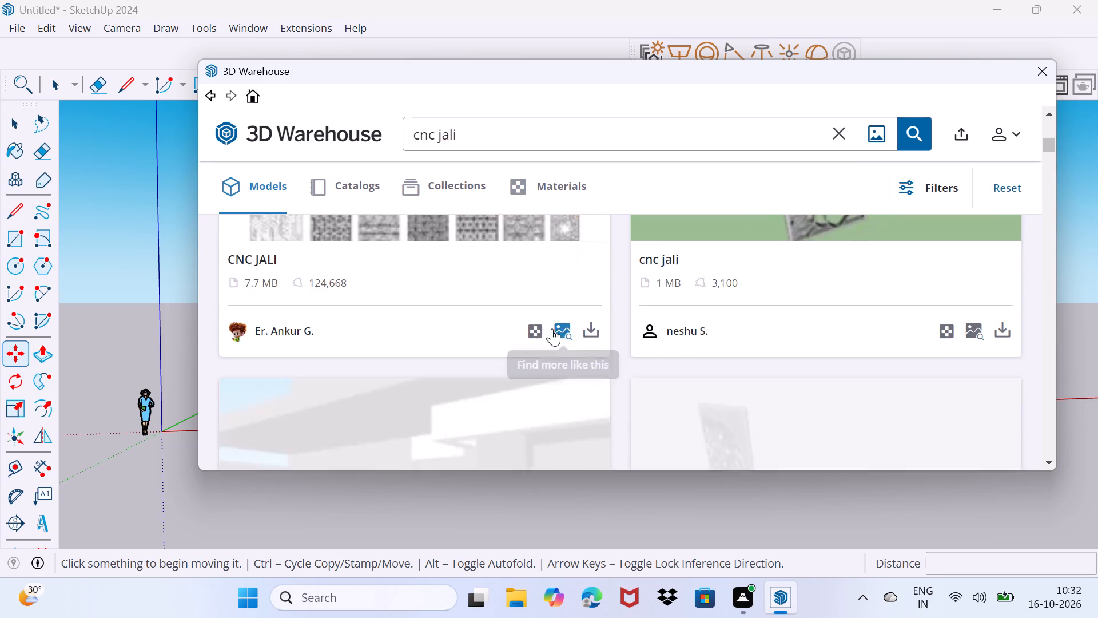
pyautogui.scroll(-4, 556, 320)
# Switch the cnc jali results to collections and look through them for a suitable panel design.
pyautogui.click(436, 181)
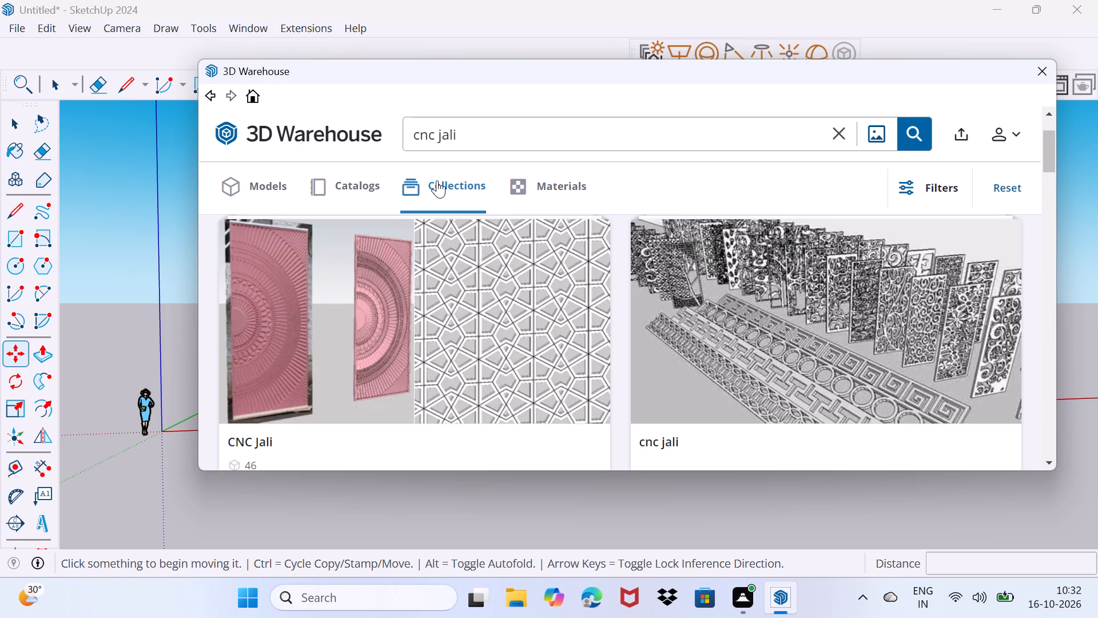
pyautogui.scroll(-4, 459, 214)
pyautogui.scroll(-2, 614, 310)
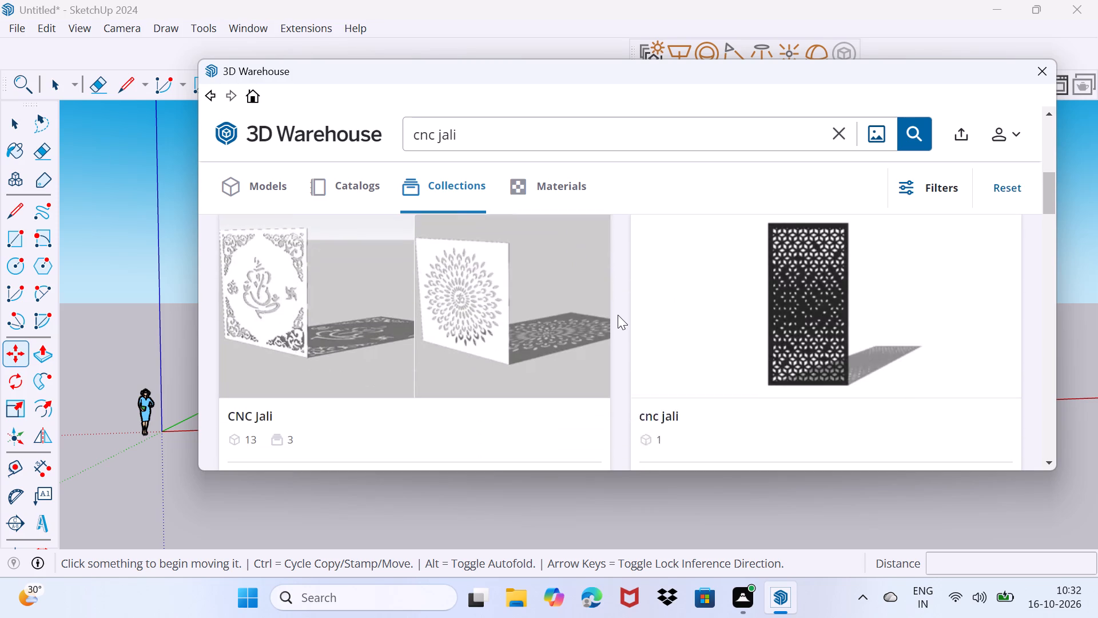
pyautogui.scroll(-11, 618, 315)
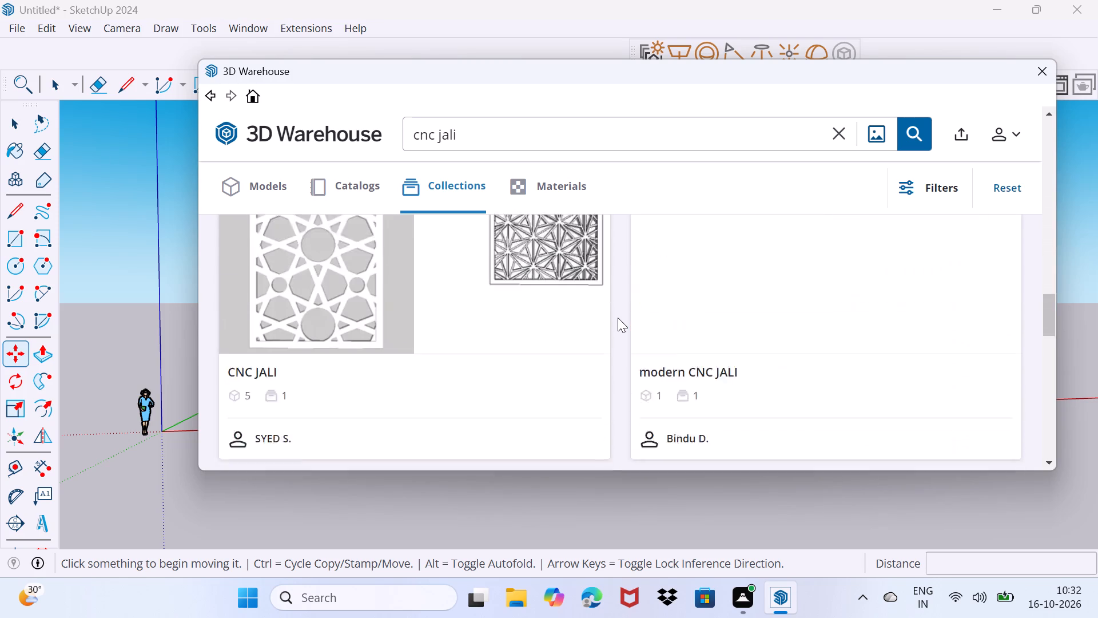
pyautogui.scroll(-4, 618, 318)
pyautogui.scroll(4, 616, 320)
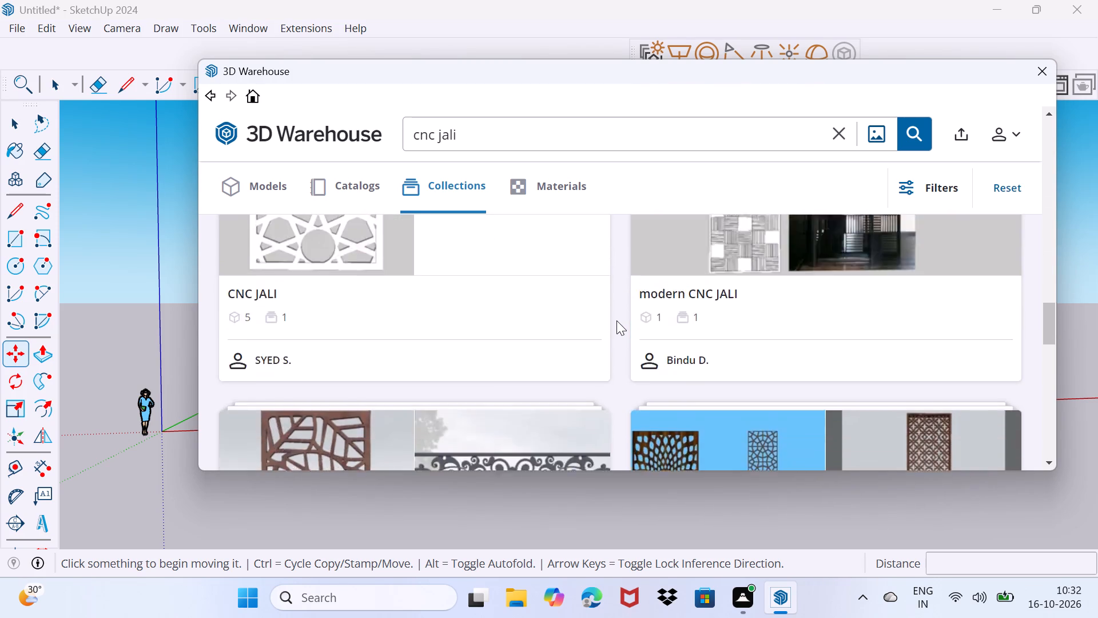
pyautogui.scroll(1, 616, 320)
pyautogui.scroll(-14, 616, 320)
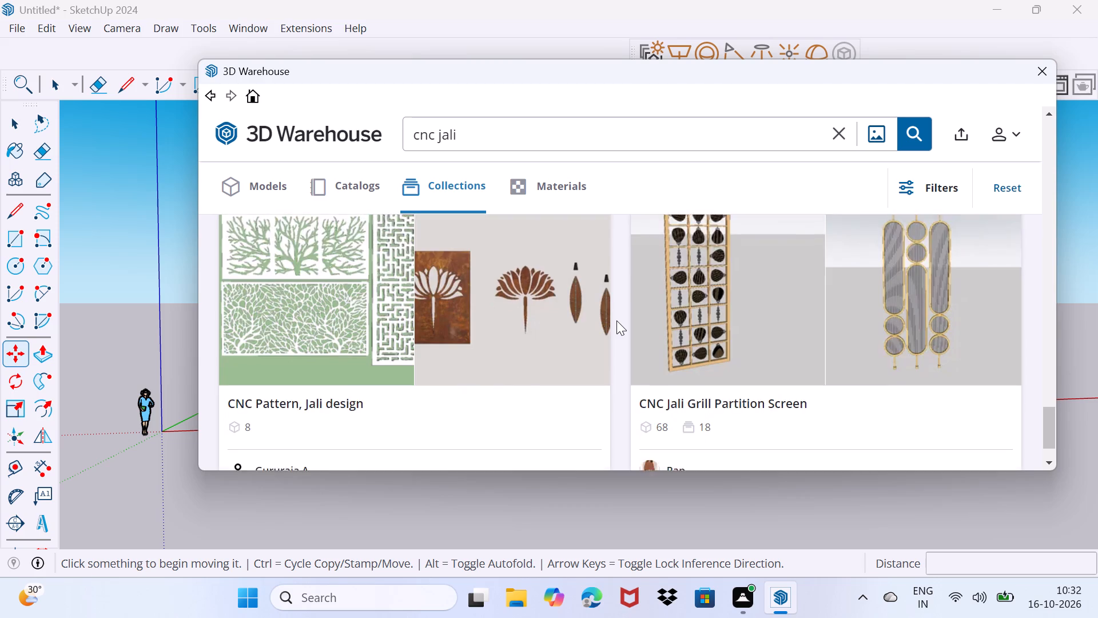
pyautogui.scroll(-3, 616, 320)
pyautogui.scroll(6, 616, 320)
pyautogui.scroll(-6, 616, 320)
pyautogui.scroll(9, 616, 320)
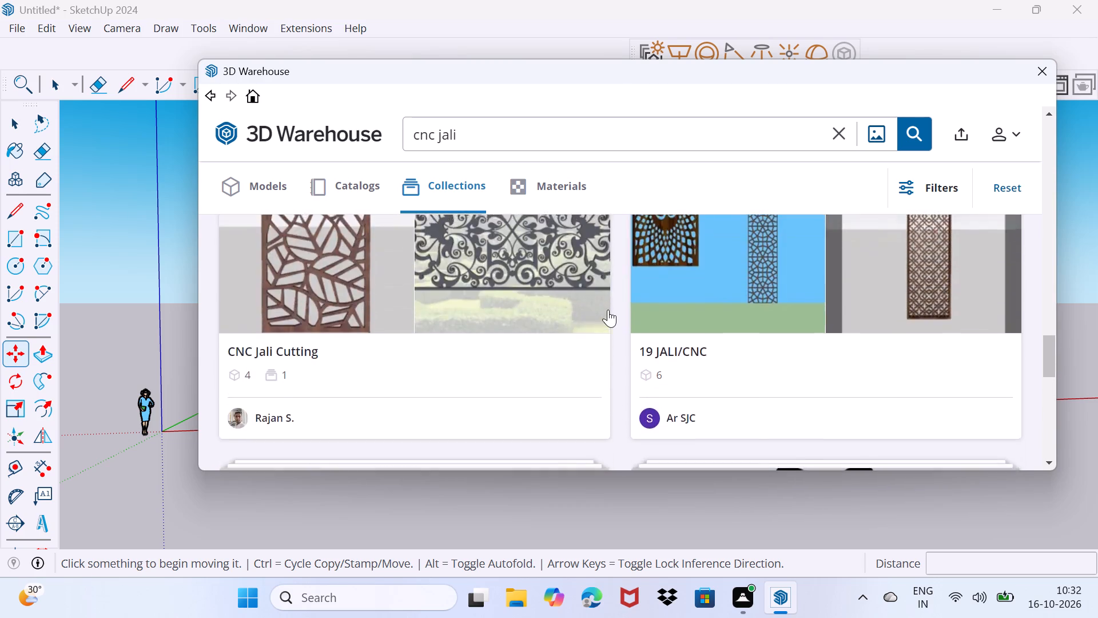
pyautogui.scroll(14, 608, 310)
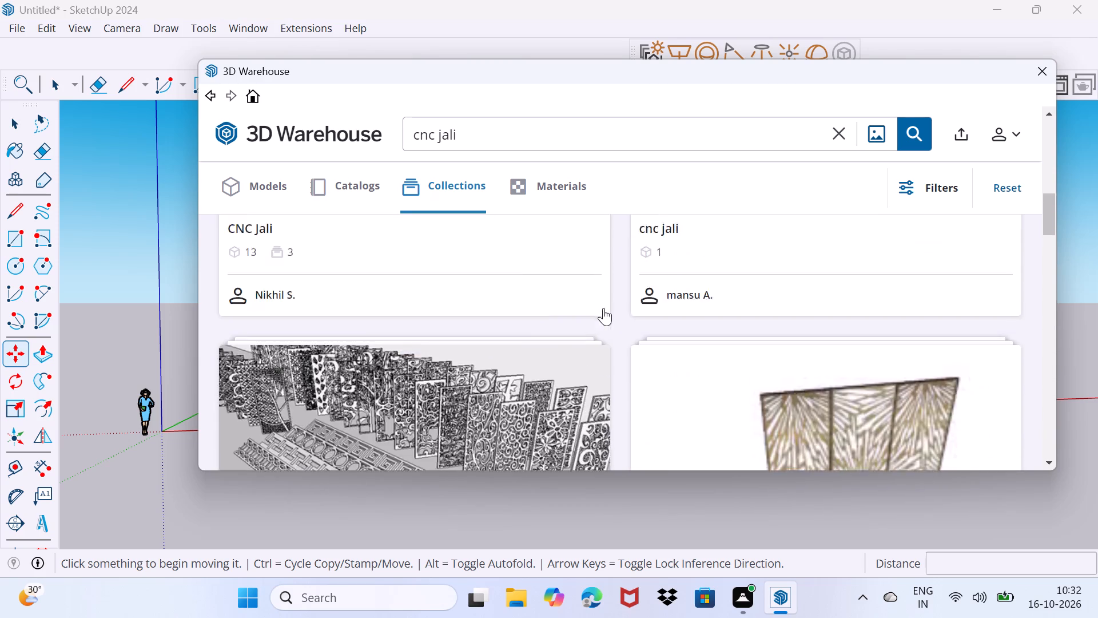
pyautogui.scroll(4, 603, 308)
pyautogui.scroll(-1, 600, 304)
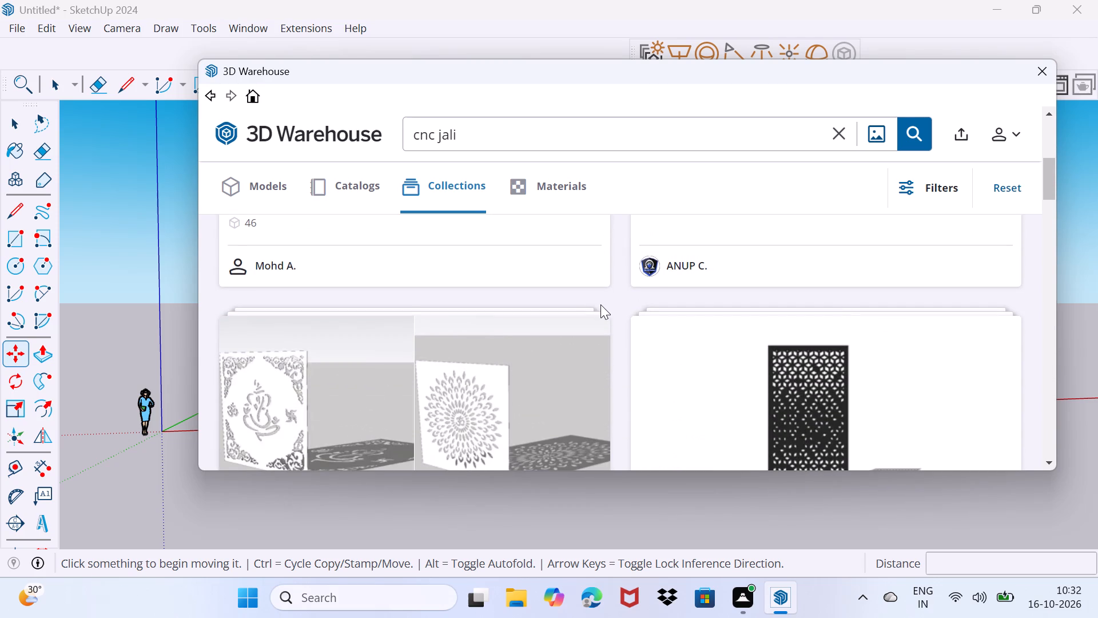
pyautogui.scroll(-2, 600, 304)
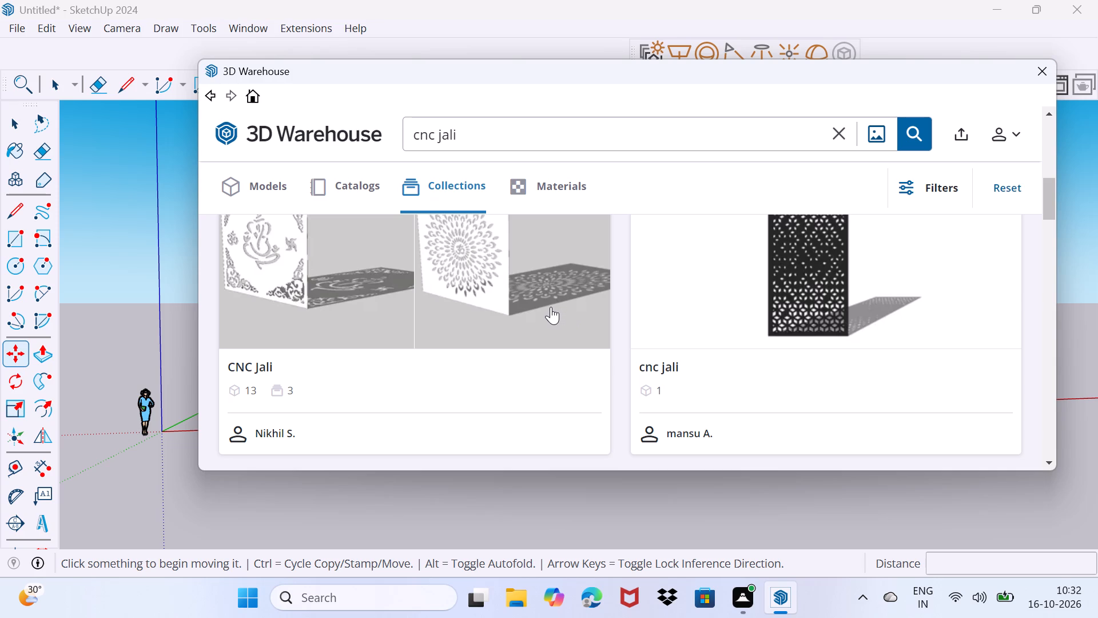
pyautogui.scroll(-1, 542, 304)
pyautogui.scroll(3, 541, 306)
pyautogui.scroll(-1, 552, 308)
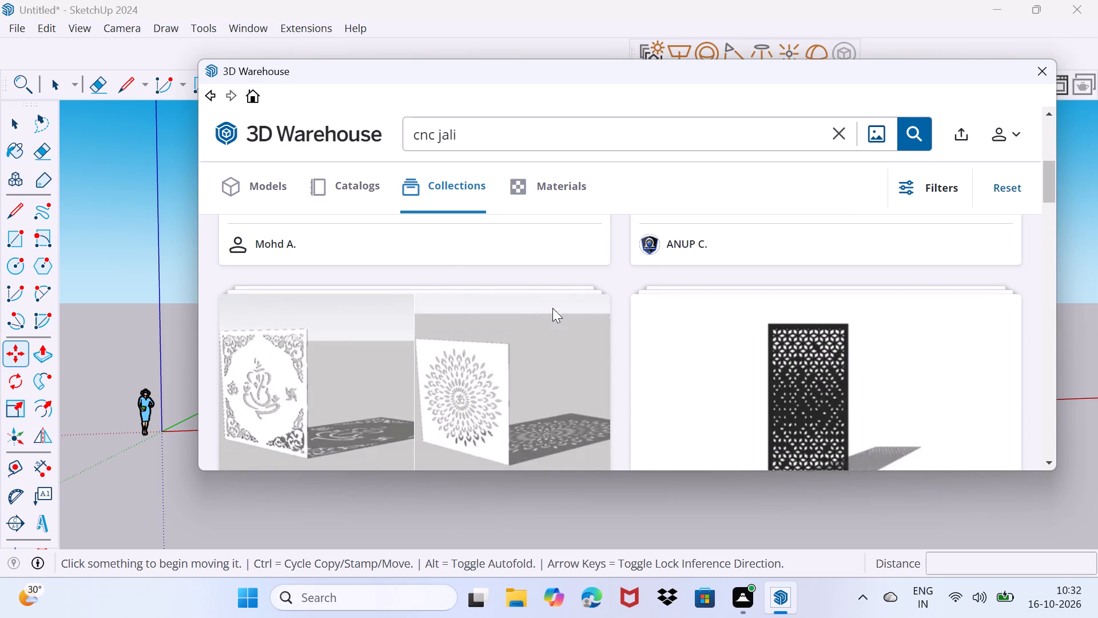
pyautogui.scroll(-1, 552, 308)
pyautogui.scroll(15, 556, 311)
pyautogui.scroll(-8, 555, 311)
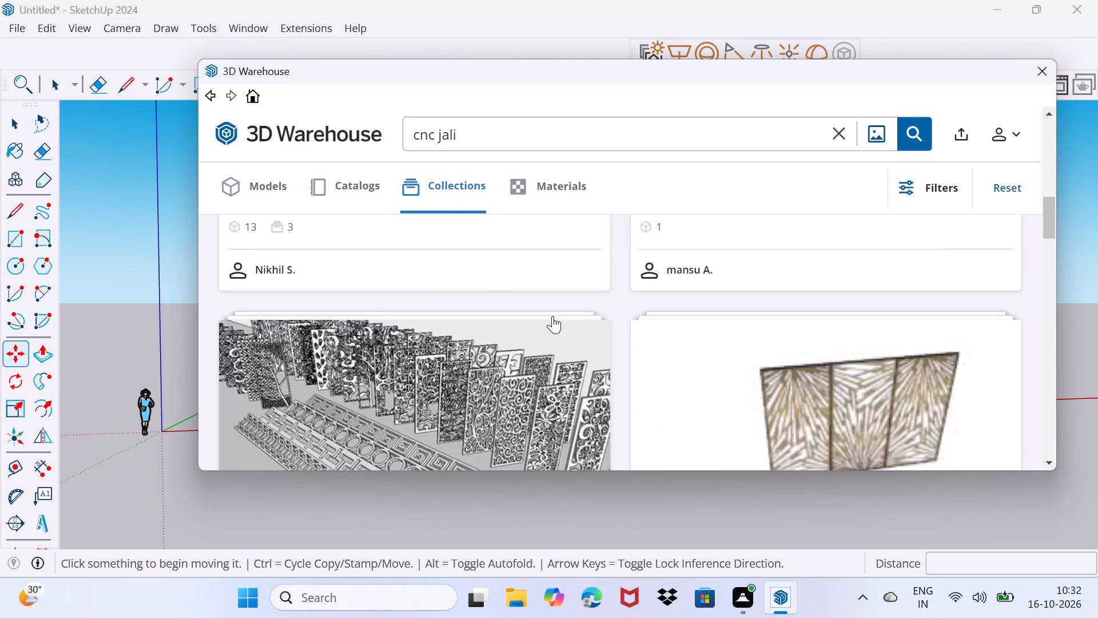
pyautogui.scroll(5, 551, 316)
pyautogui.scroll(3, 717, 331)
# Open the cnc jali collection pictured with long rows of patterned panels and examine its page for models.
pyautogui.click(725, 324)
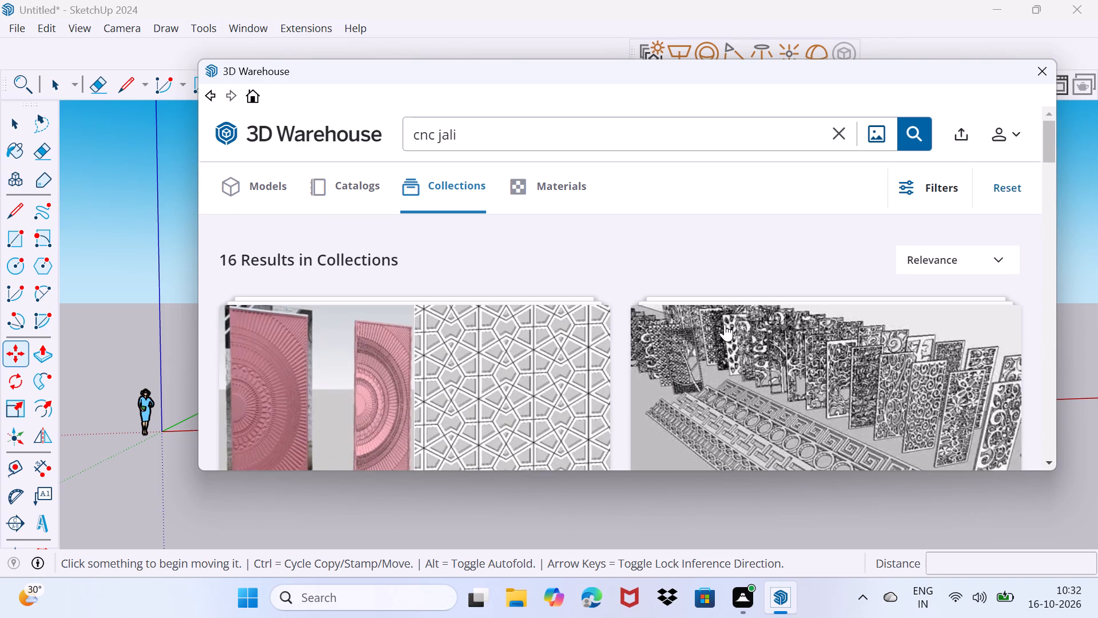
pyautogui.scroll(-8, 698, 335)
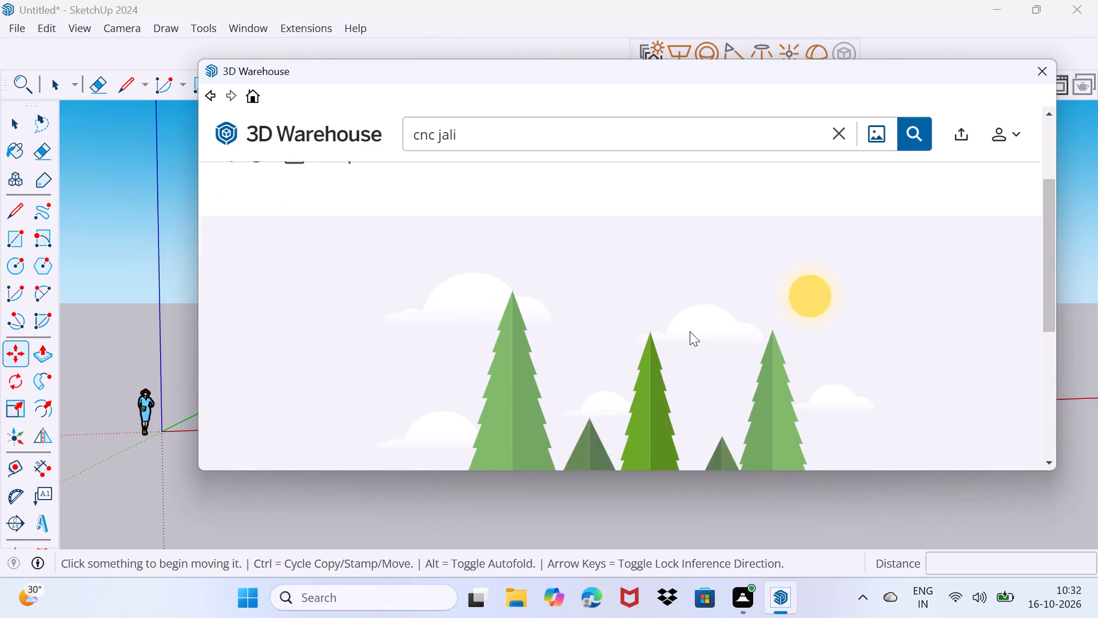
pyautogui.scroll(-1, 690, 331)
pyautogui.scroll(6, 690, 331)
pyautogui.click(248, 308)
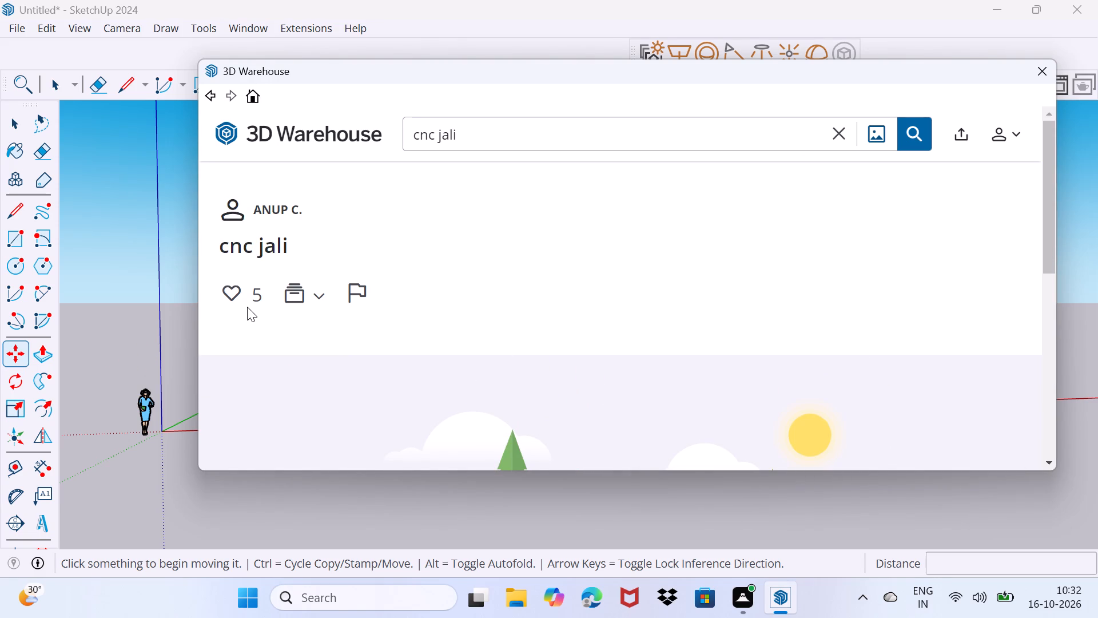
pyautogui.scroll(-9, 277, 325)
pyautogui.scroll(6, 325, 339)
# Return to the cnc jali search results, switch them to models, and look through the panel designs.
pyautogui.click(214, 95)
pyautogui.scroll(-3, 451, 339)
pyautogui.scroll(5, 523, 363)
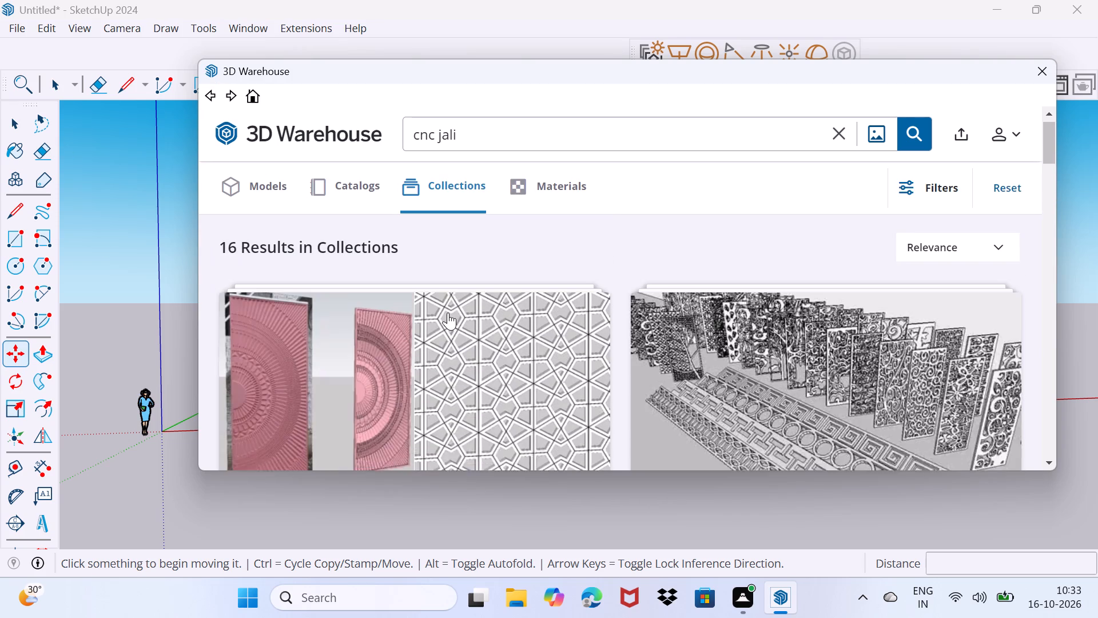
pyautogui.click(254, 184)
pyautogui.scroll(-2, 413, 295)
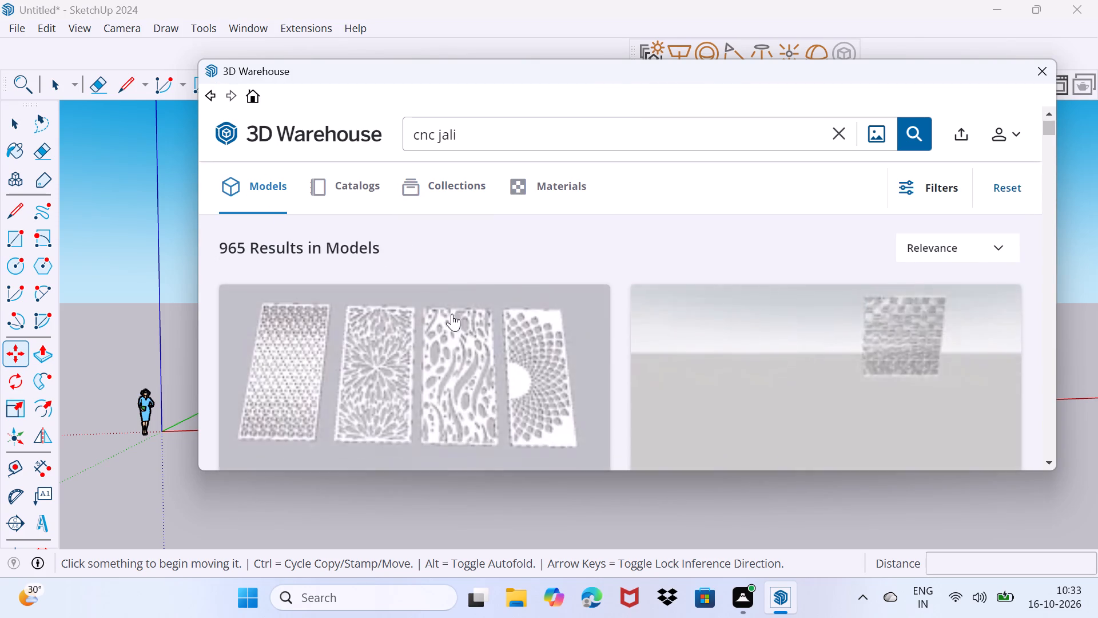
pyautogui.scroll(-15, 452, 314)
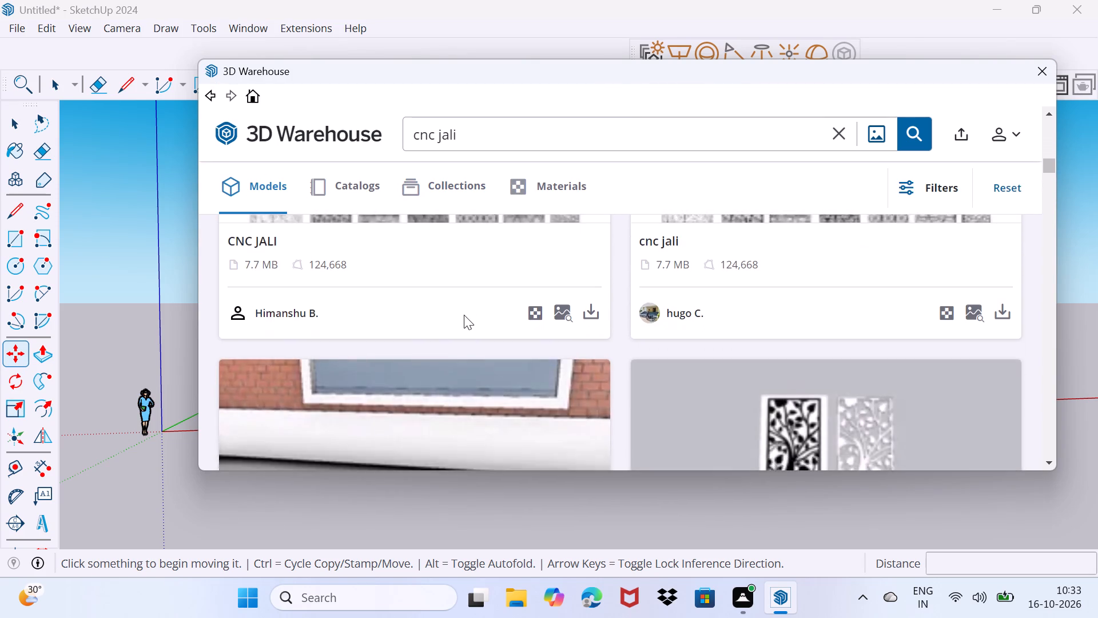
pyautogui.scroll(-15, 464, 315)
pyautogui.scroll(4, 464, 319)
pyautogui.scroll(-6, 464, 319)
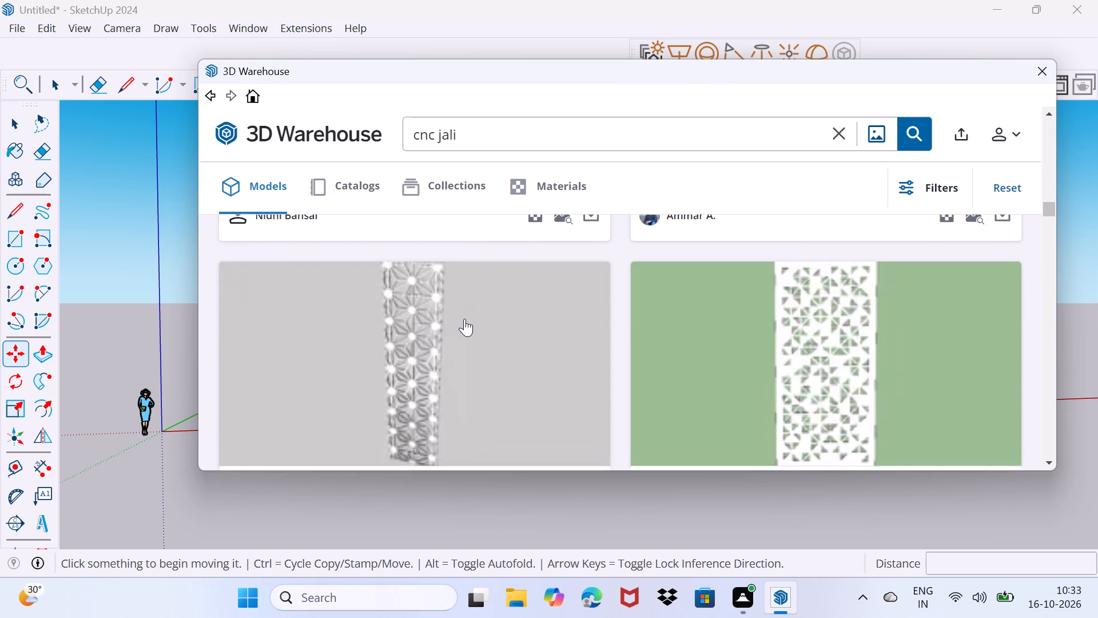
pyautogui.scroll(-11, 464, 319)
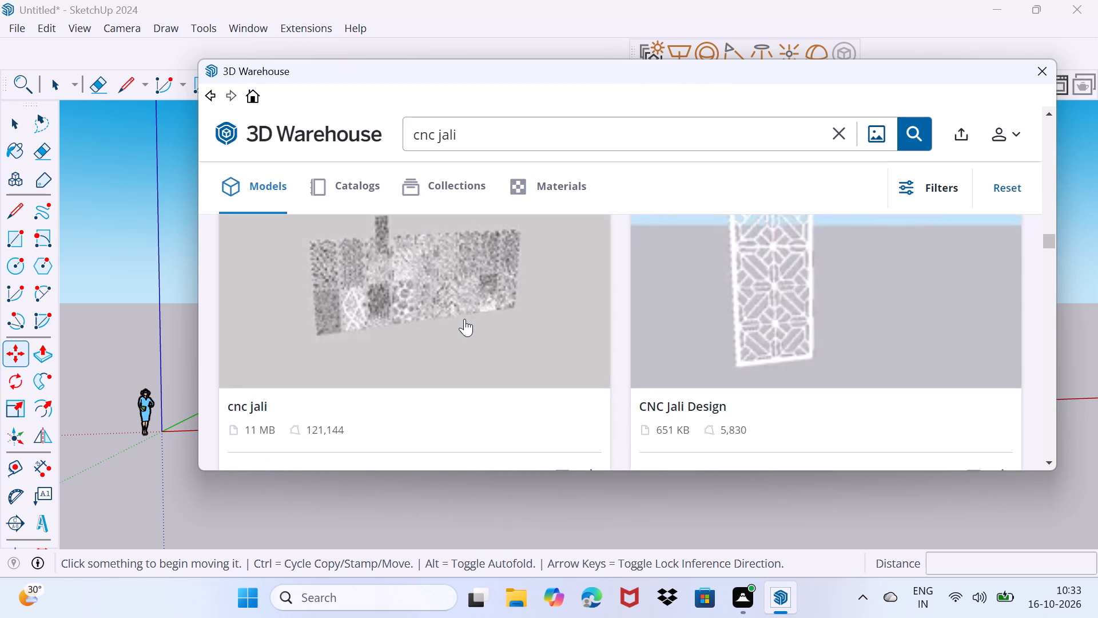
pyautogui.scroll(-12, 464, 319)
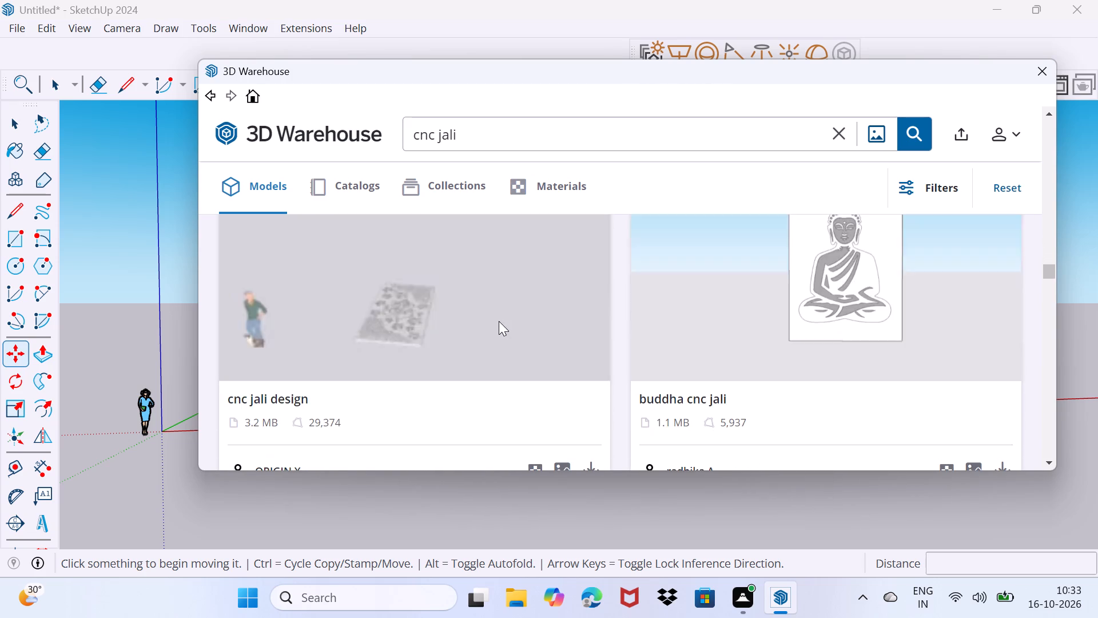
pyautogui.scroll(-9, 499, 321)
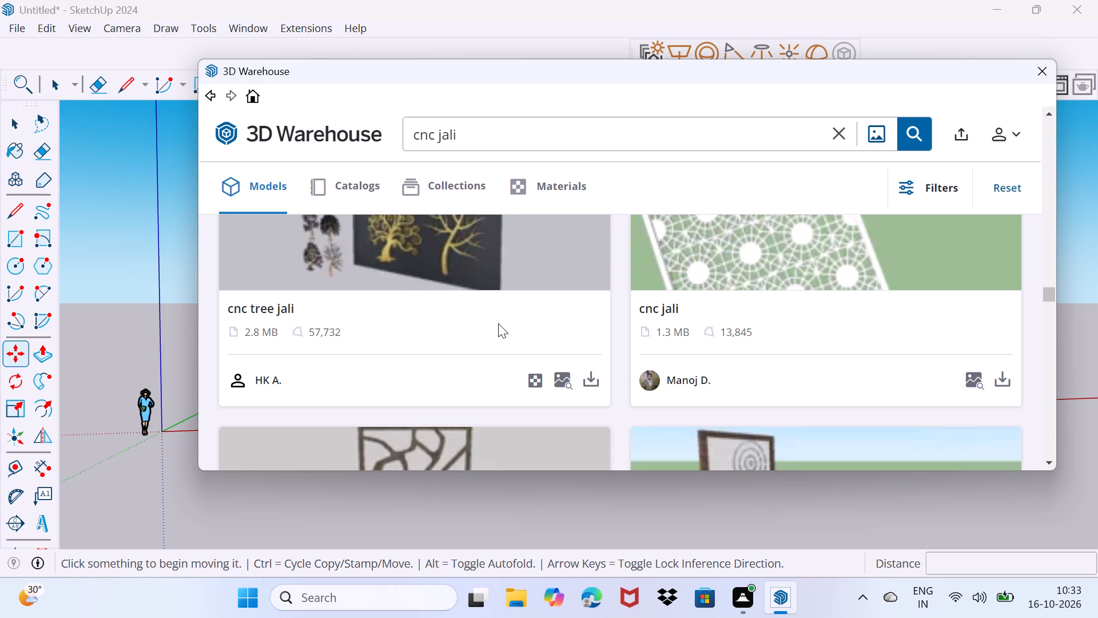
pyautogui.scroll(-4, 498, 323)
pyautogui.scroll(-5, 591, 314)
pyautogui.scroll(3, 578, 326)
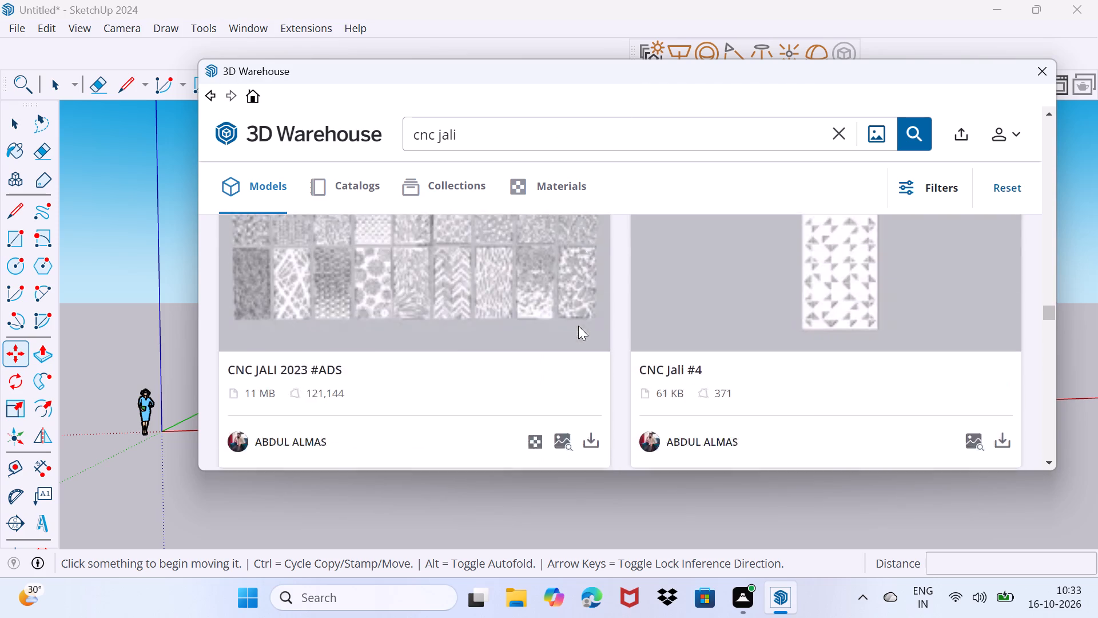
pyautogui.scroll(-5, 578, 326)
pyautogui.scroll(4, 574, 328)
pyautogui.scroll(-4, 574, 328)
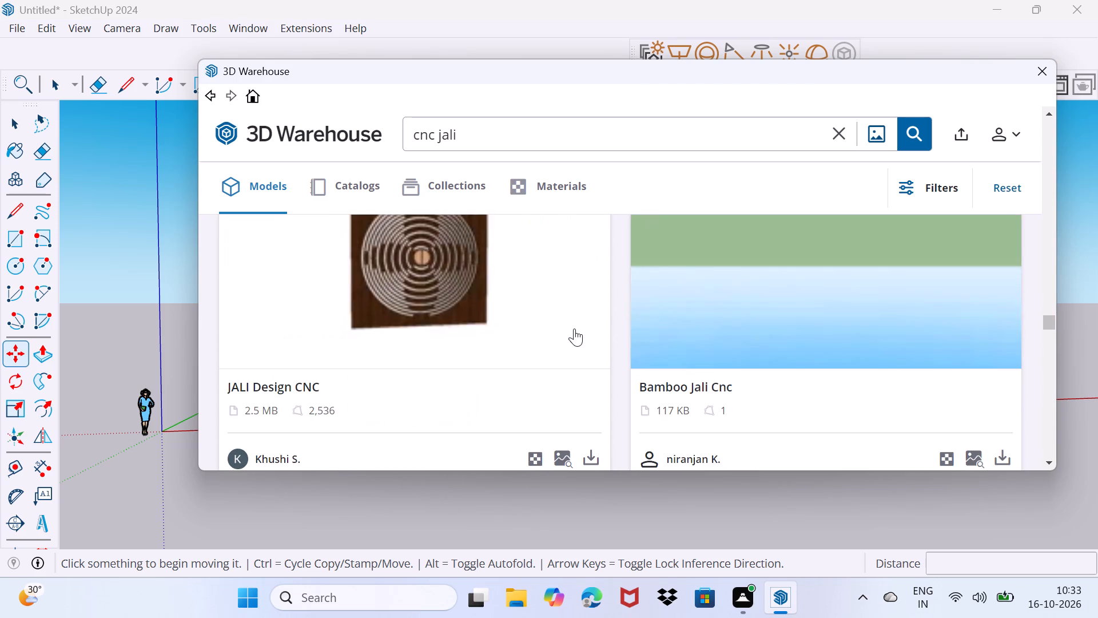
pyautogui.scroll(-10, 574, 328)
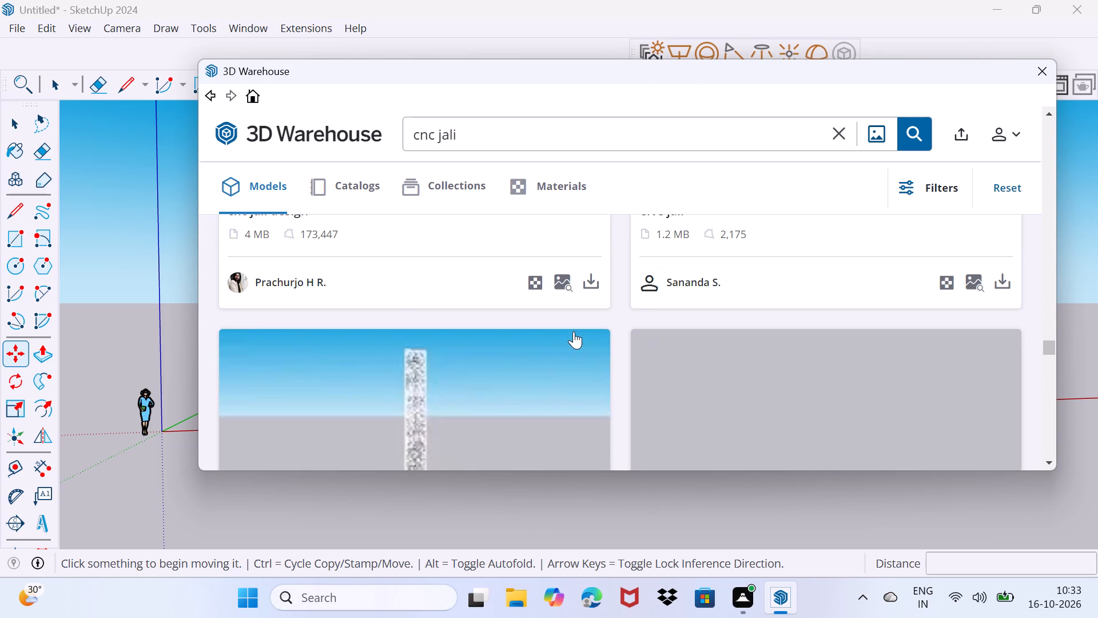
pyautogui.scroll(-9, 574, 331)
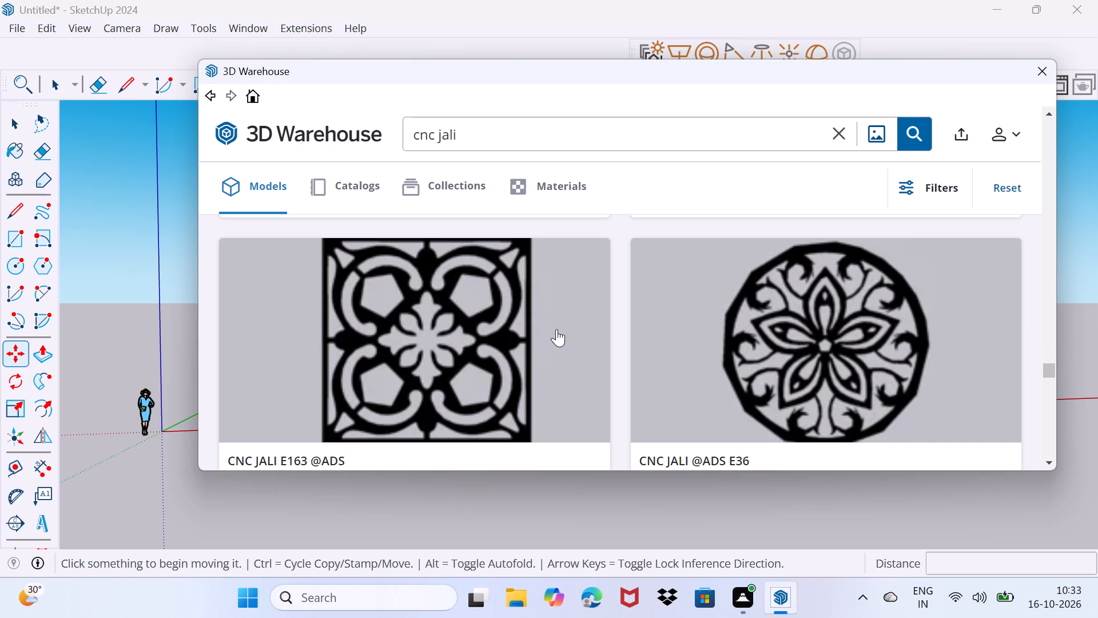
pyautogui.scroll(-8, 556, 330)
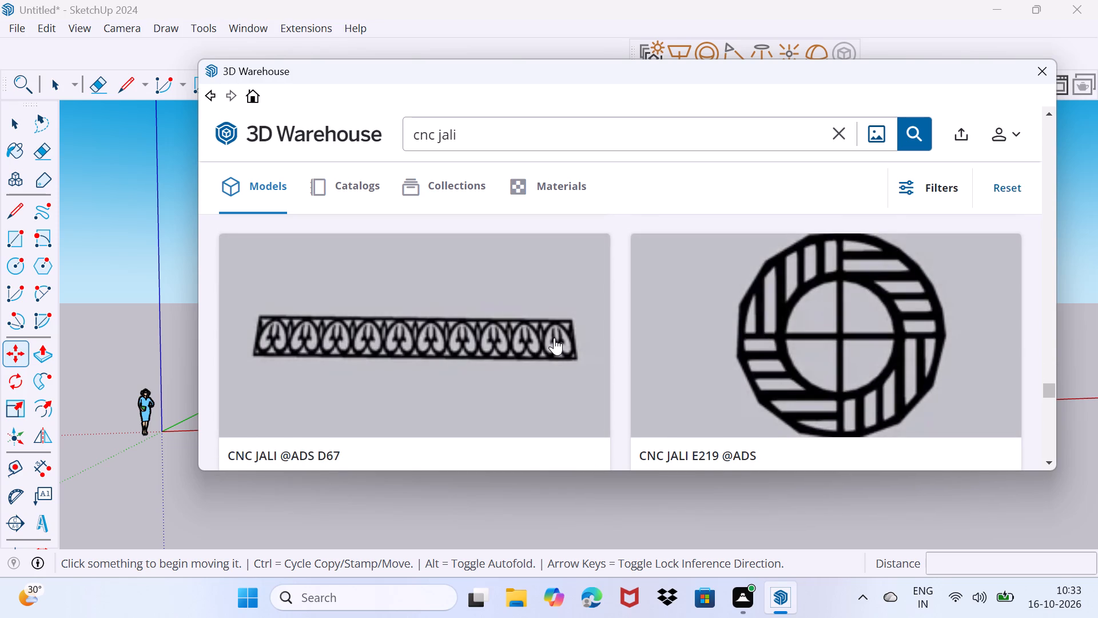
pyautogui.scroll(-9, 554, 338)
# Go back through the cnc jali model results and compare the earlier designs for a suitable panel.
pyautogui.scroll(4, 554, 338)
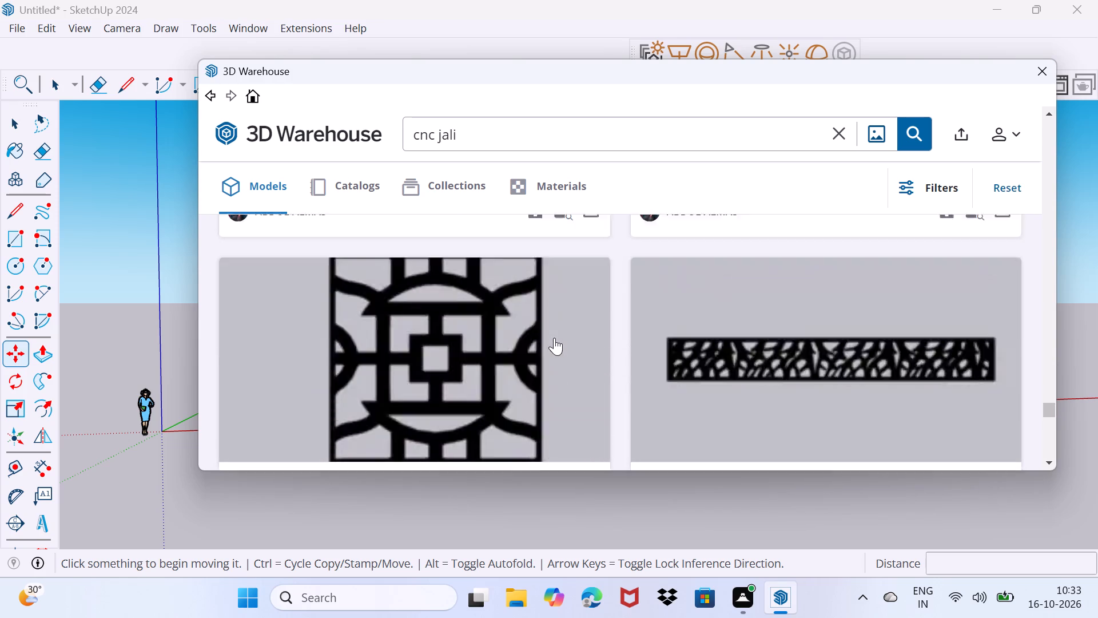
pyautogui.scroll(20, 554, 338)
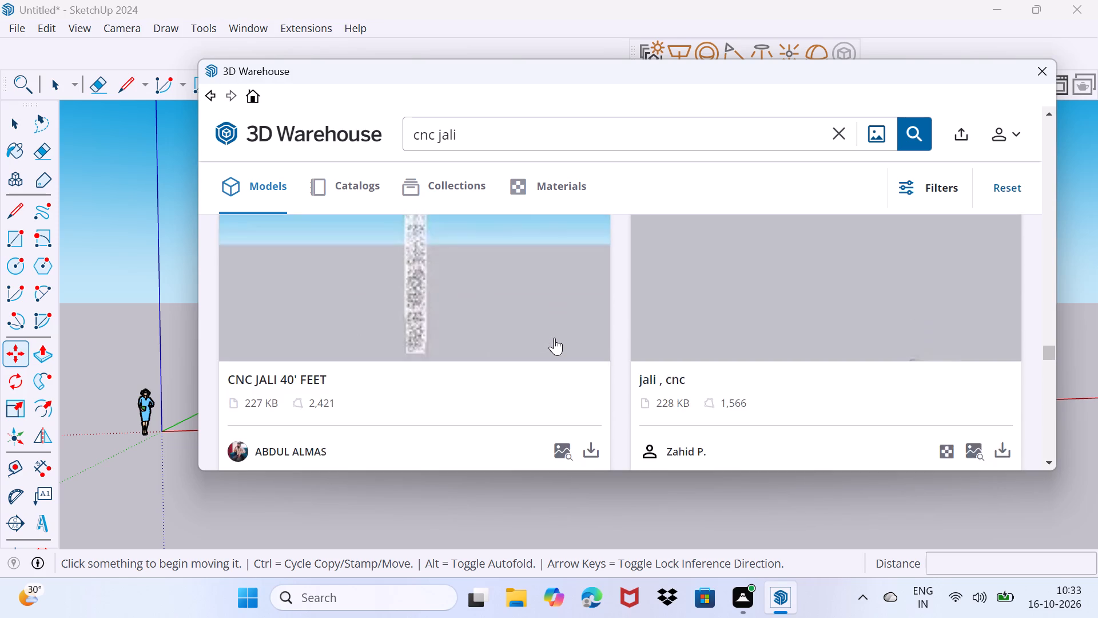
pyautogui.scroll(19, 554, 338)
pyautogui.scroll(5, 554, 338)
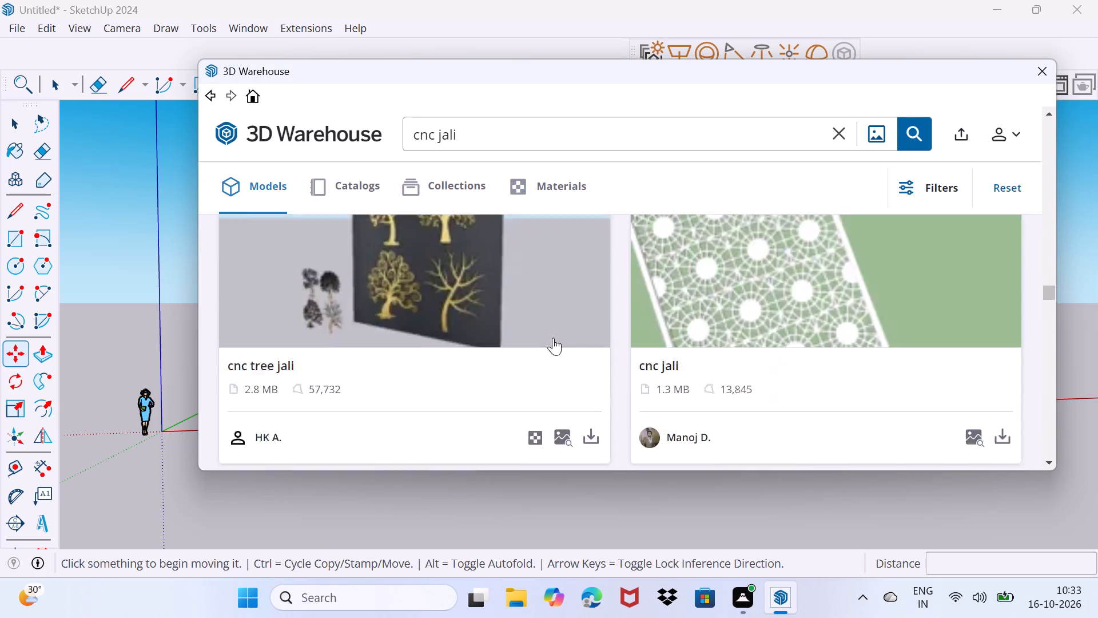
pyautogui.scroll(2, 553, 338)
pyautogui.scroll(-14, 553, 338)
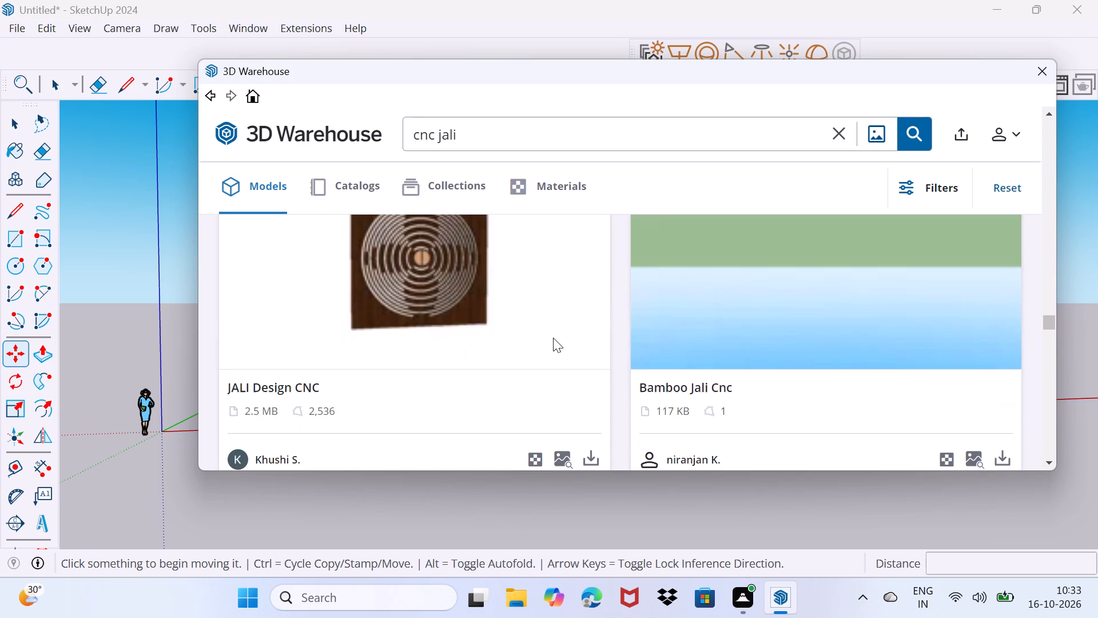
pyautogui.scroll(-6, 553, 339)
pyautogui.scroll(16, 553, 338)
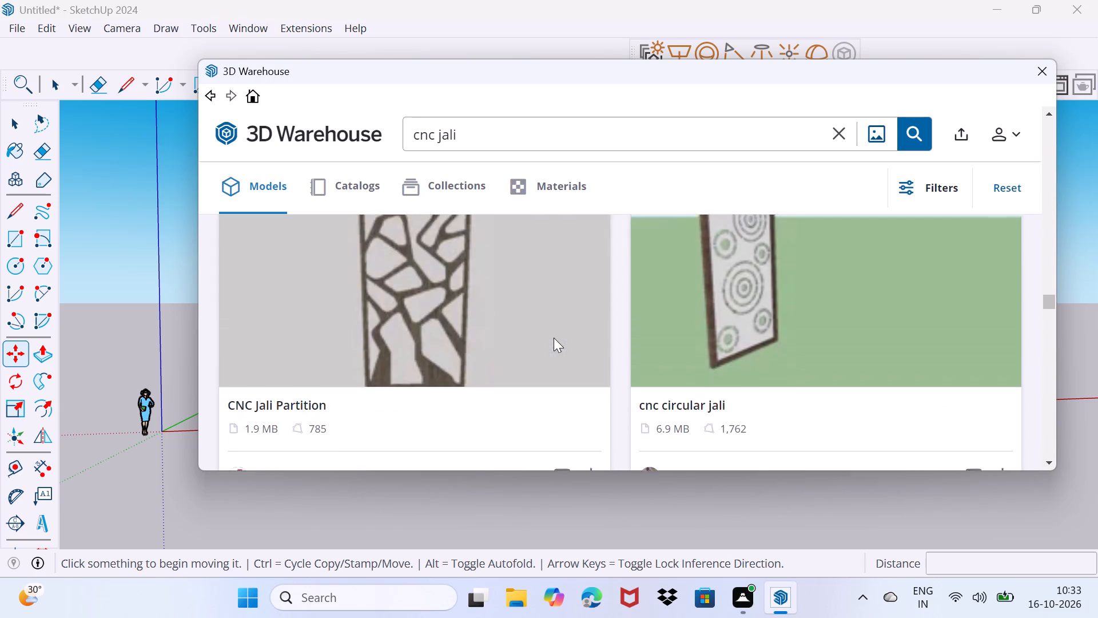
pyautogui.scroll(10, 554, 338)
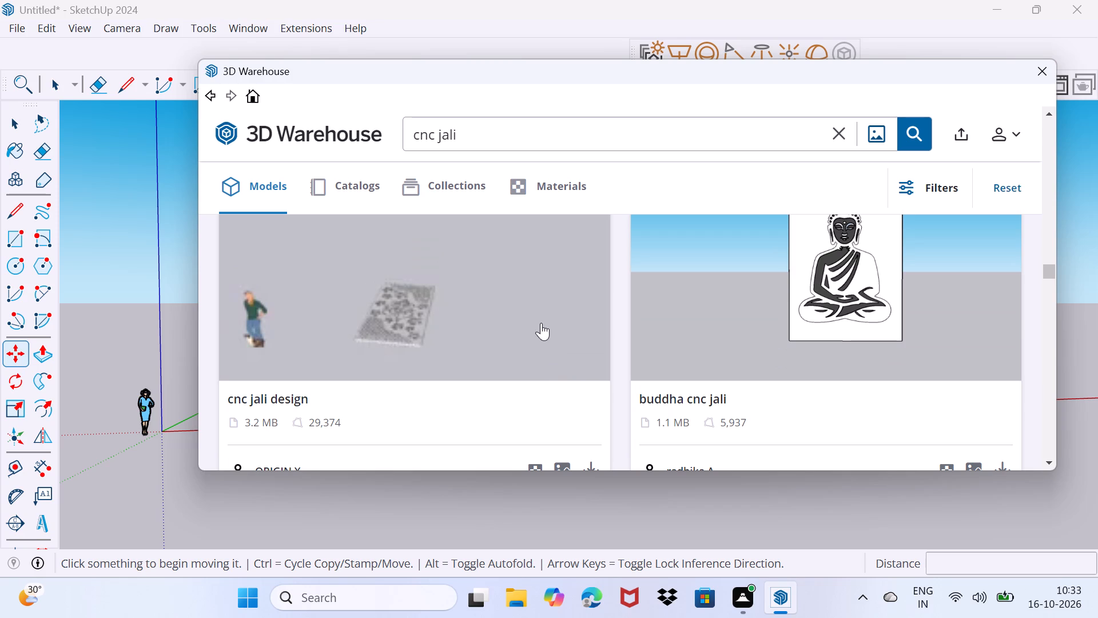
pyautogui.scroll(11, 526, 371)
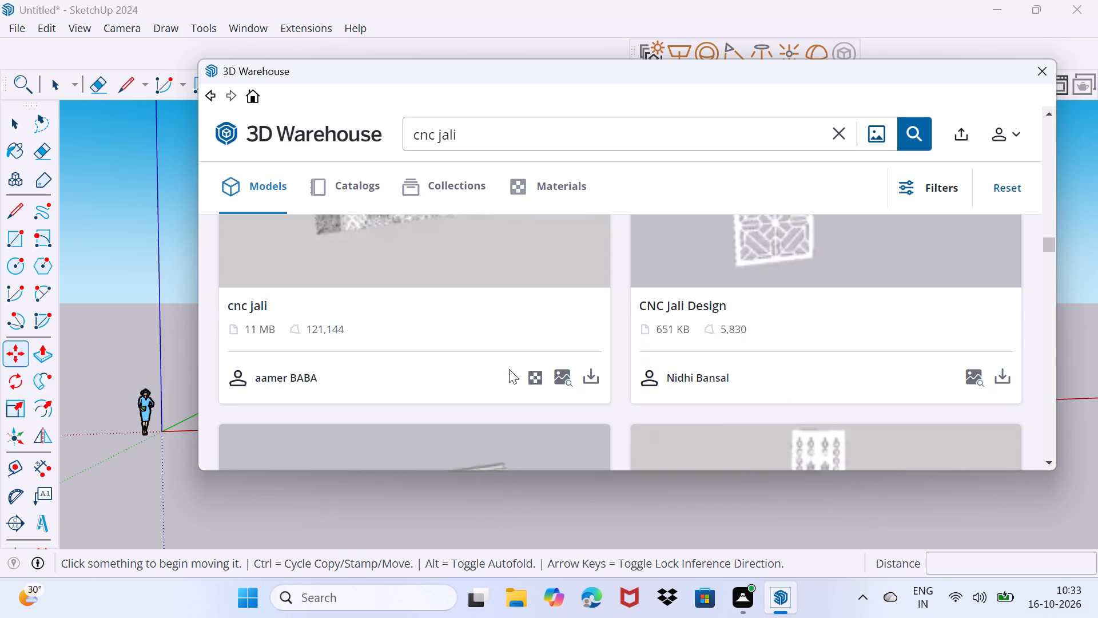
pyautogui.scroll(5, 508, 369)
pyautogui.scroll(-3, 506, 370)
pyautogui.scroll(-5, 574, 350)
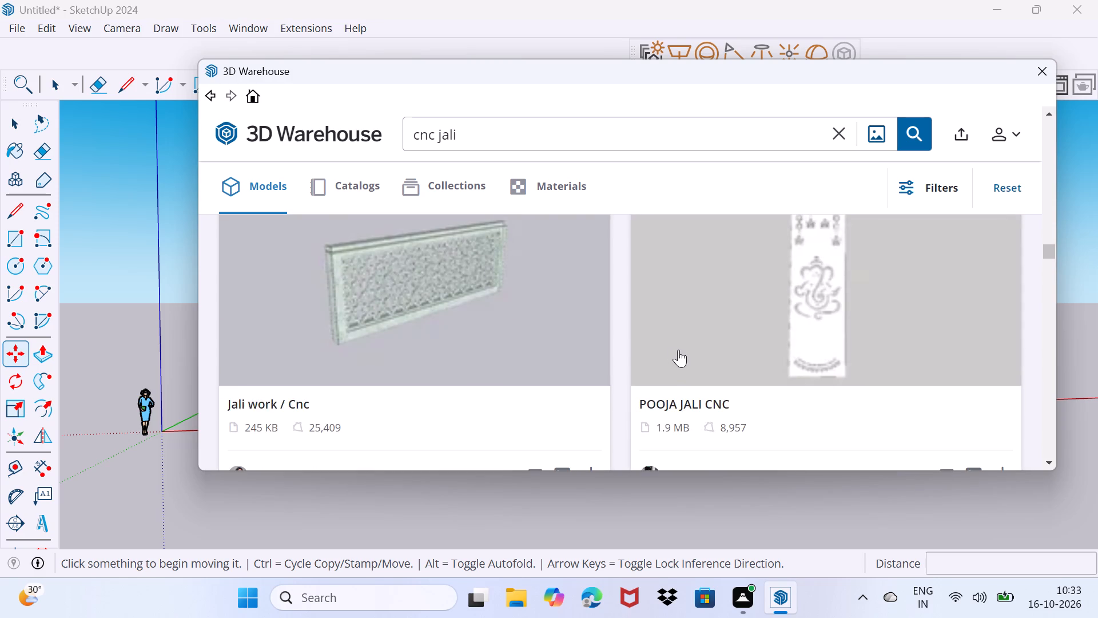
pyautogui.scroll(9, 792, 338)
pyautogui.scroll(6, 575, 339)
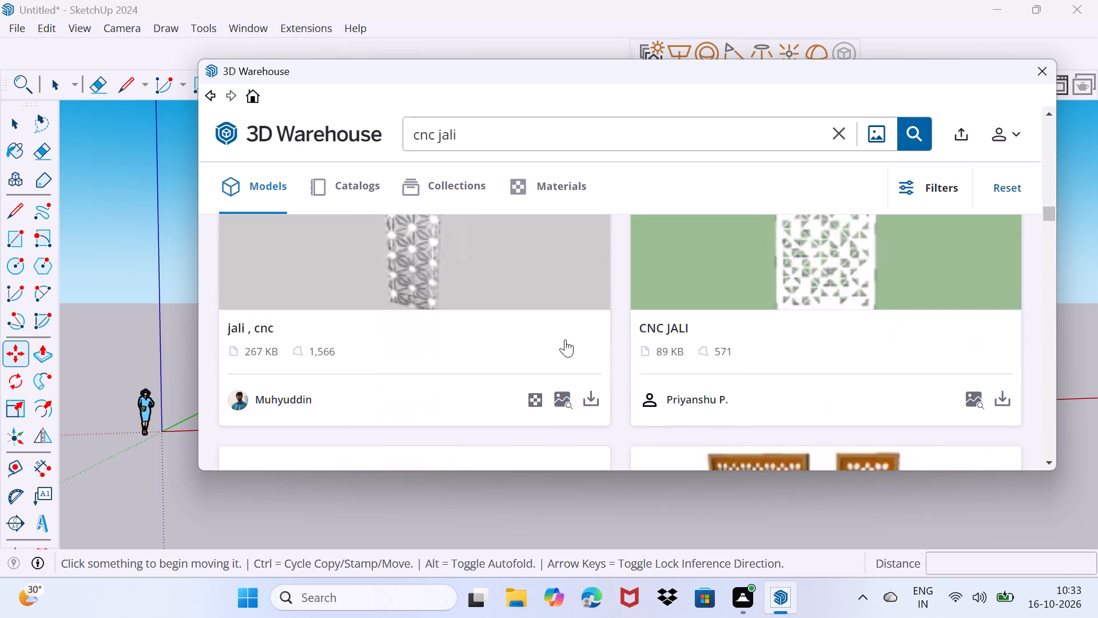
pyautogui.scroll(5, 567, 339)
pyautogui.scroll(-4, 566, 336)
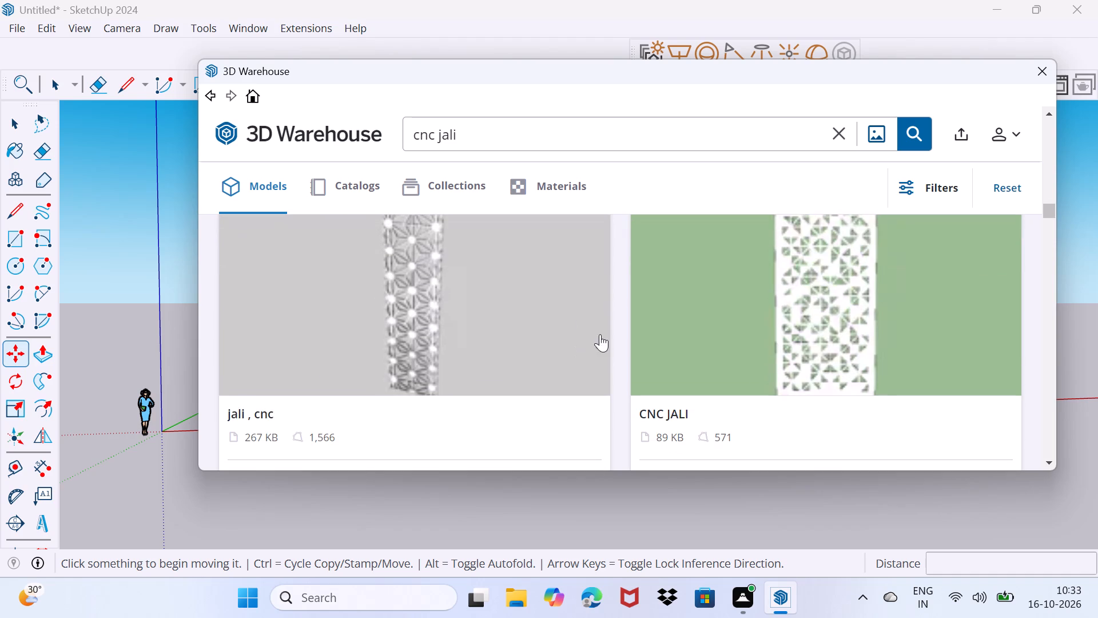
# Download the 89 KB CNC JALI model with triangular cut-outs directly into the model and place it on the ground beside the building.
pyautogui.click(739, 323)
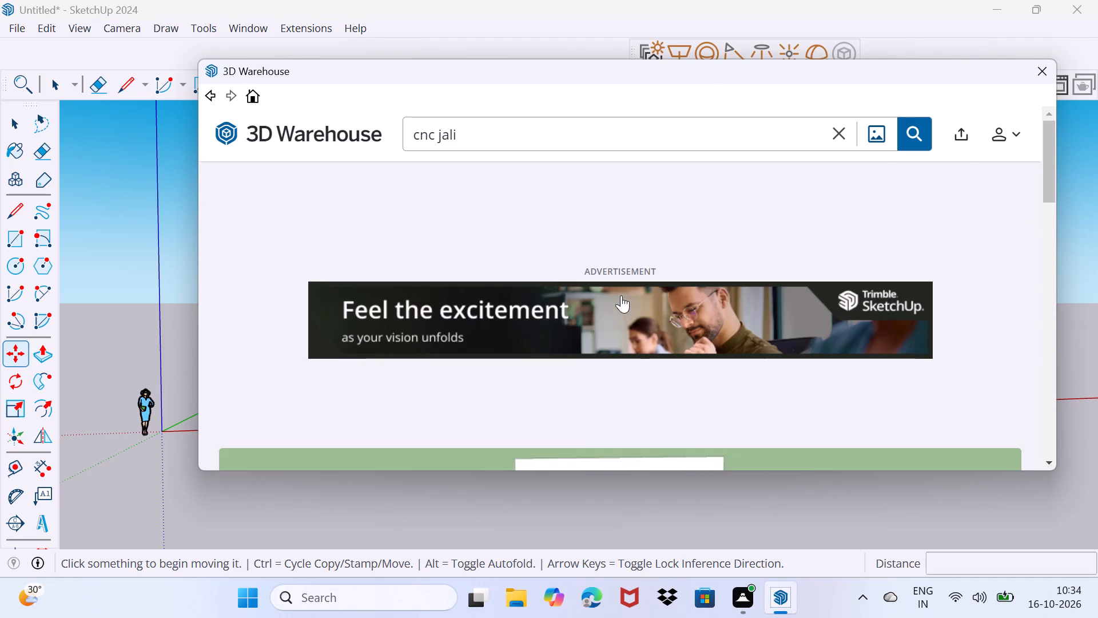
pyautogui.scroll(-9, 621, 295)
pyautogui.click(909, 318)
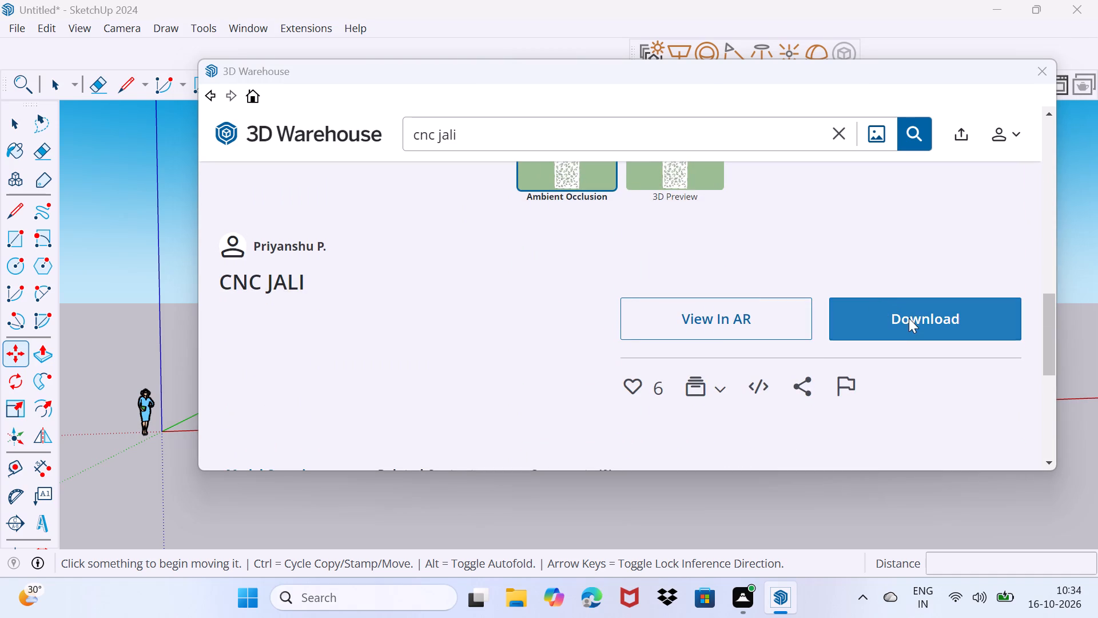
pyautogui.click(588, 296)
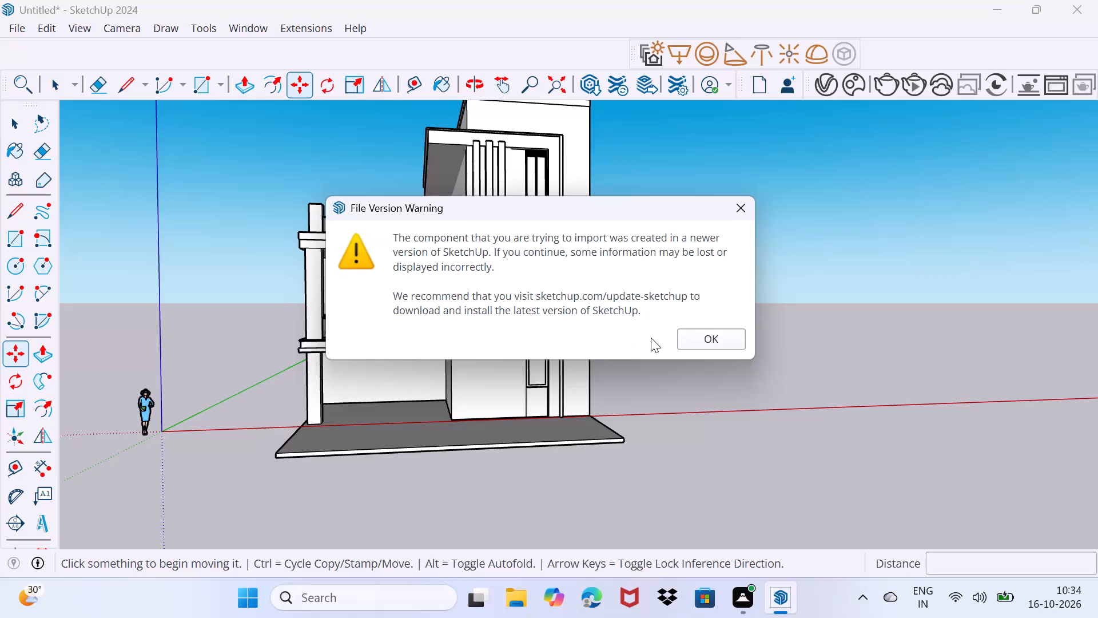
pyautogui.click(731, 342)
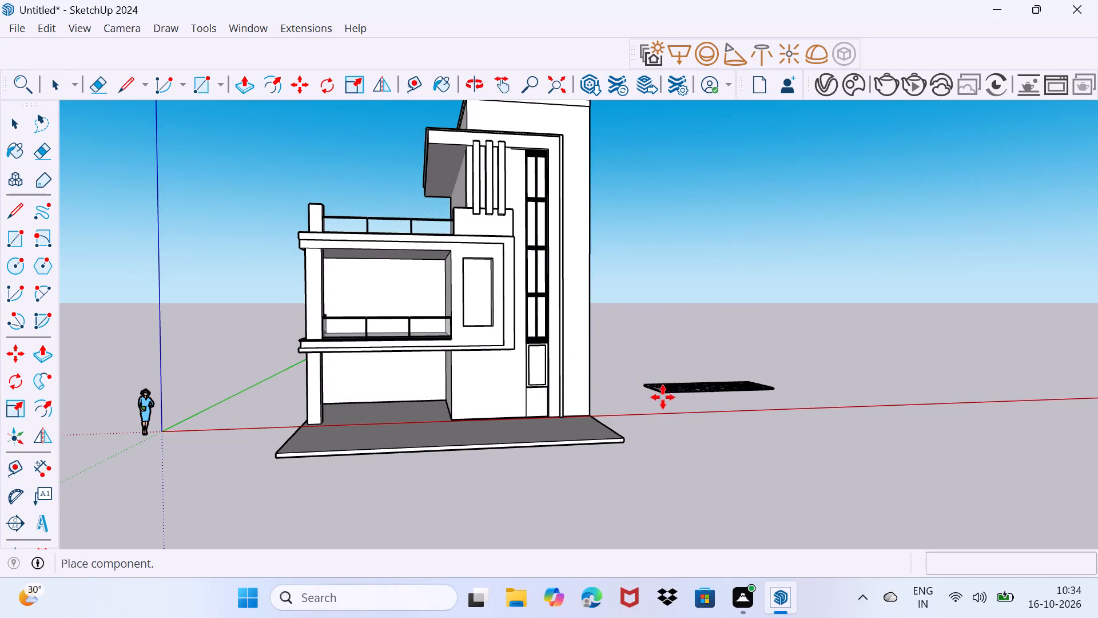
pyautogui.scroll(5, 663, 397)
pyautogui.moveTo(660, 396); pyautogui.dragTo(583, 509, button='middle')
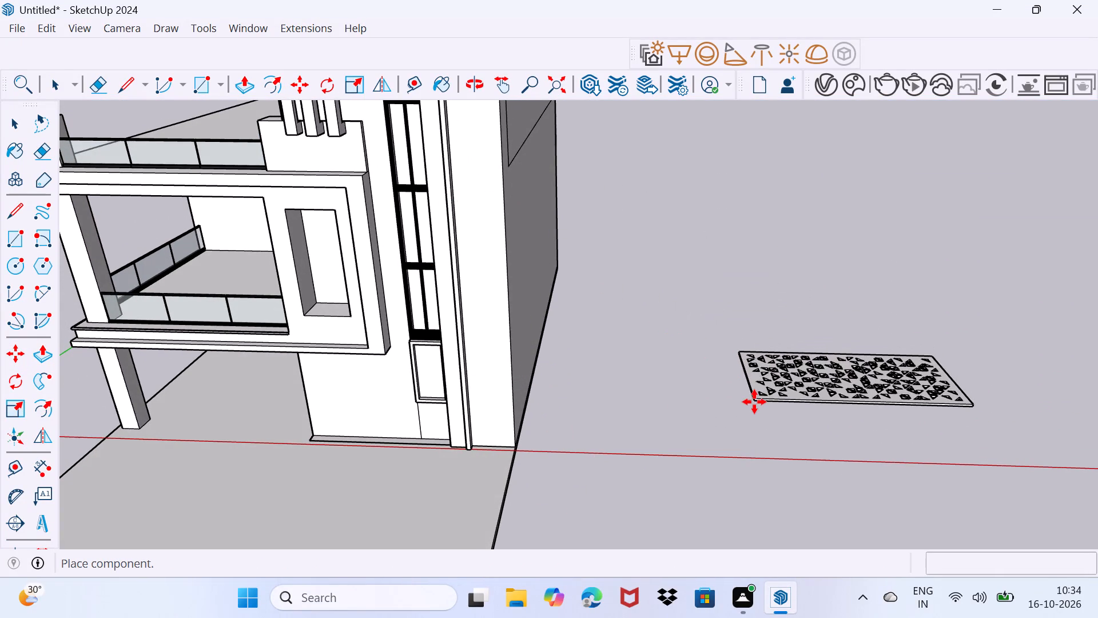
pyautogui.click(754, 402)
# Rotate the placed jali panel flat on the ground about a quarter turn, so its long side follows the green axis.
pyautogui.scroll(-5, 852, 390)
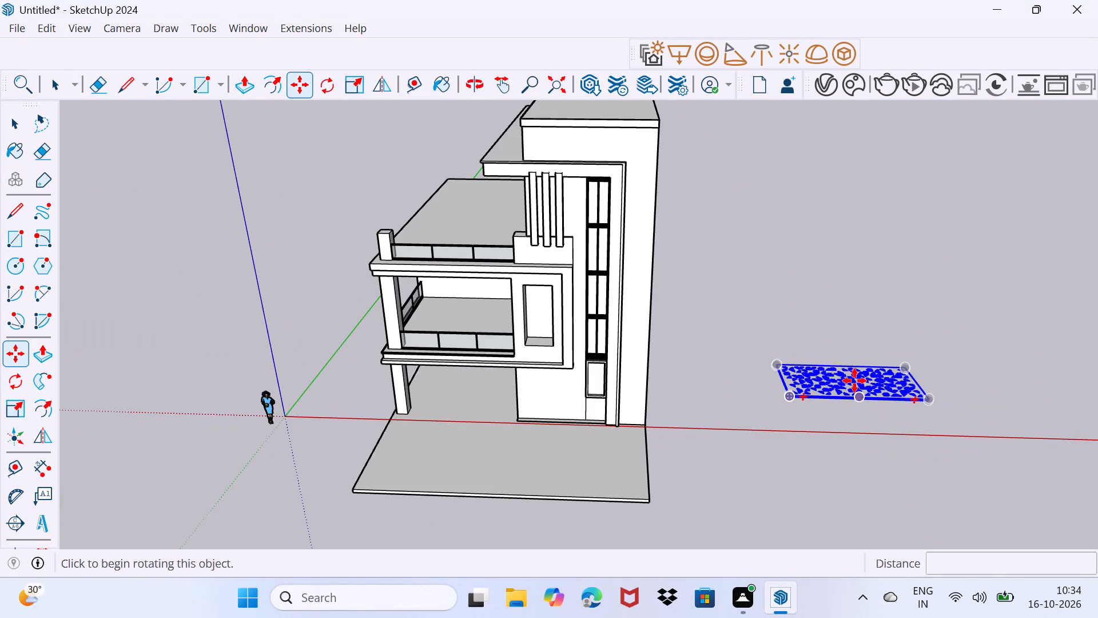
pyautogui.click(857, 396)
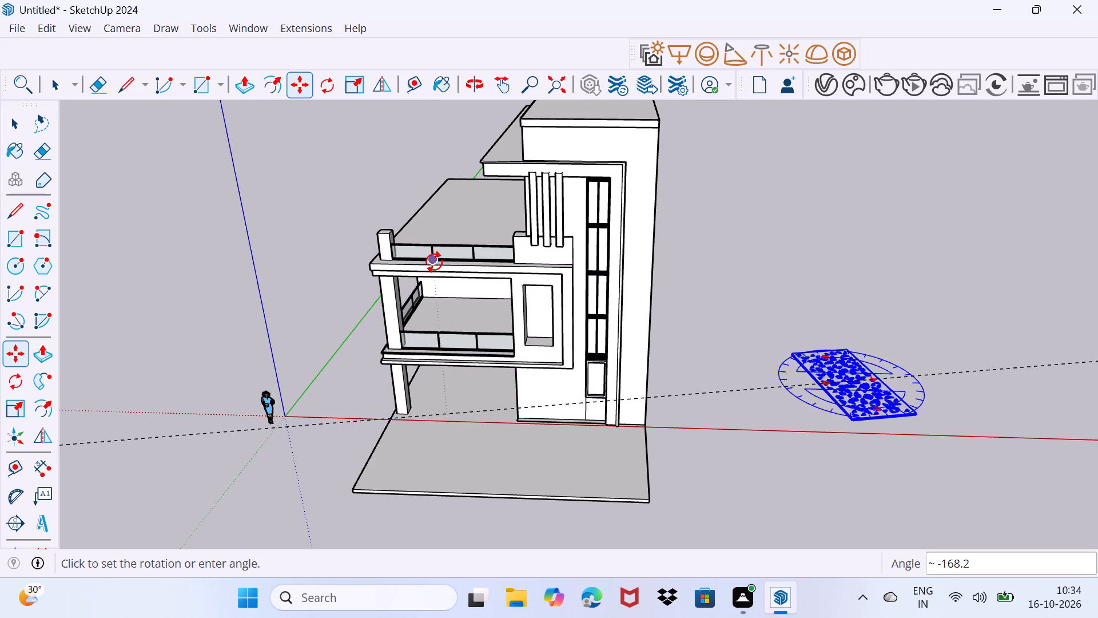
pyautogui.press('Escape')
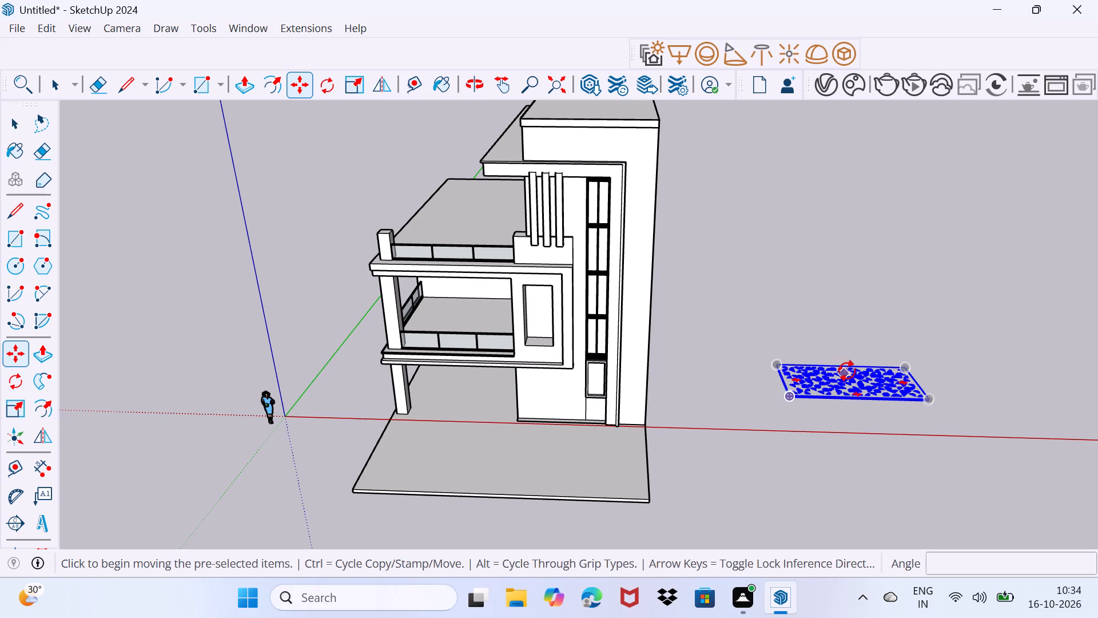
pyautogui.click(847, 369)
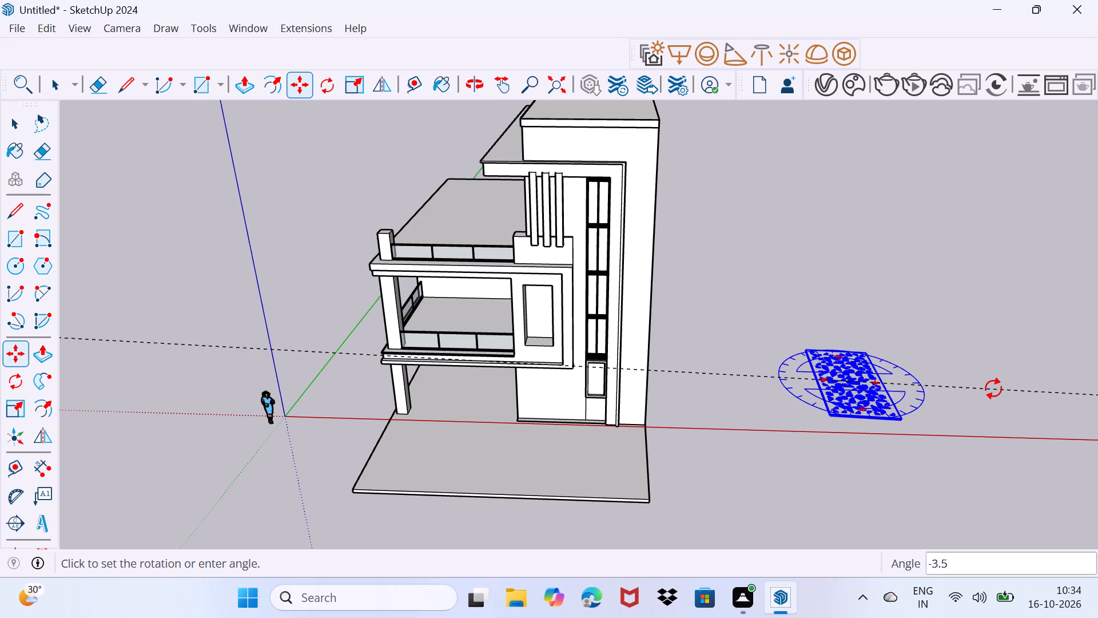
pyautogui.click(996, 386)
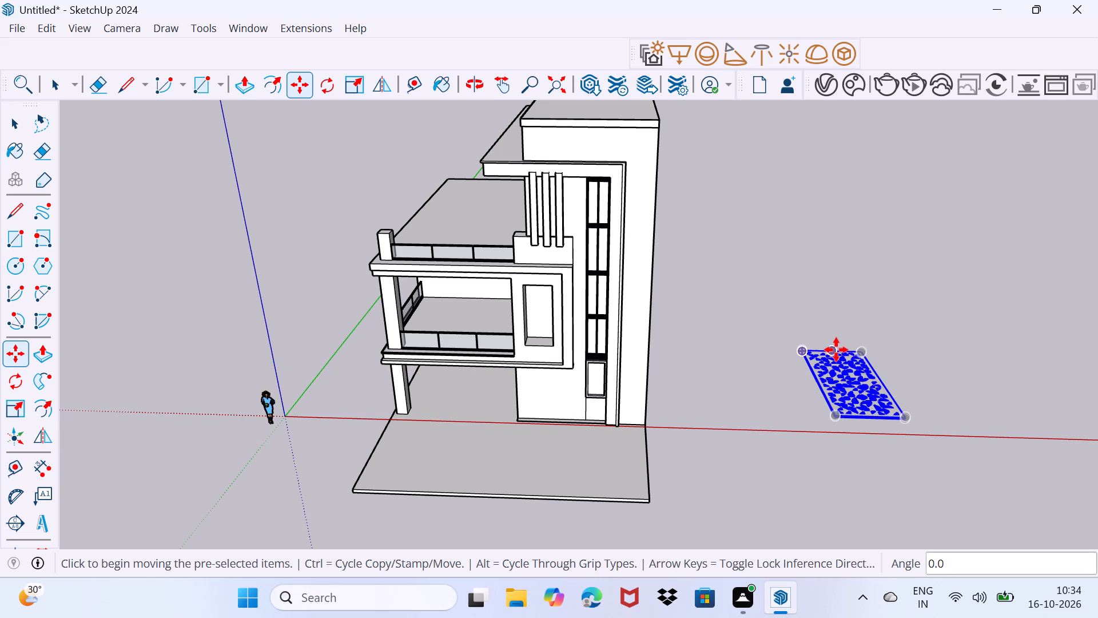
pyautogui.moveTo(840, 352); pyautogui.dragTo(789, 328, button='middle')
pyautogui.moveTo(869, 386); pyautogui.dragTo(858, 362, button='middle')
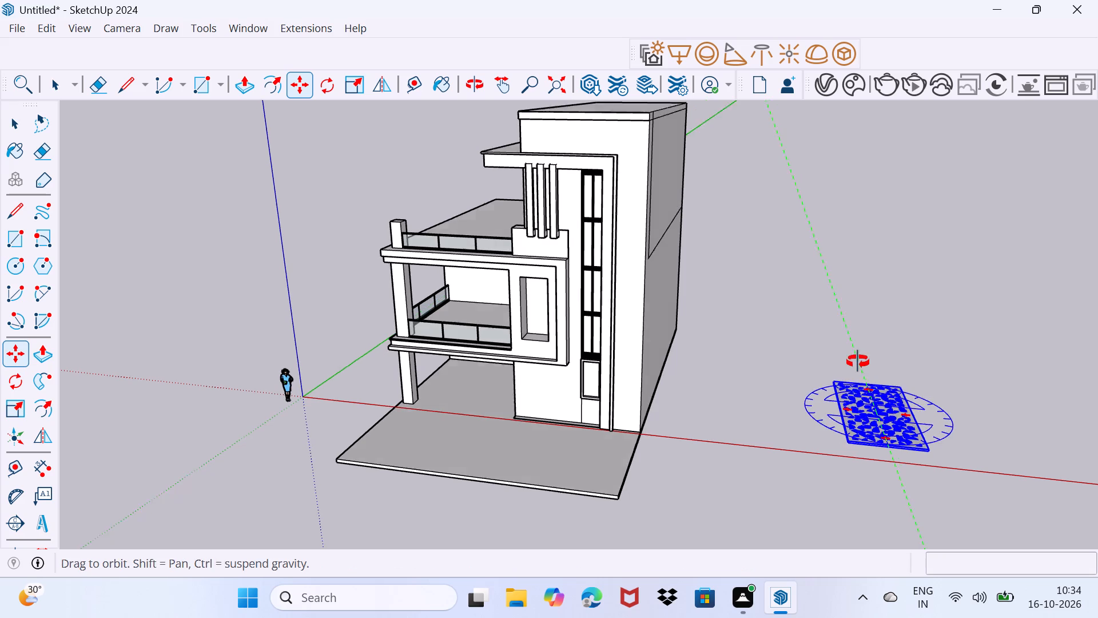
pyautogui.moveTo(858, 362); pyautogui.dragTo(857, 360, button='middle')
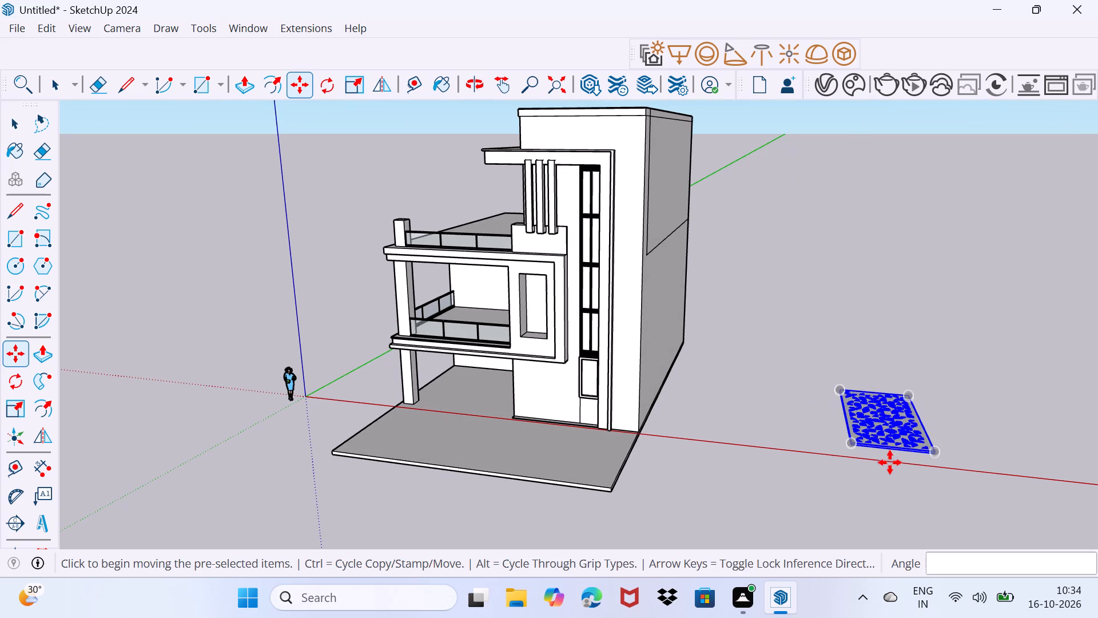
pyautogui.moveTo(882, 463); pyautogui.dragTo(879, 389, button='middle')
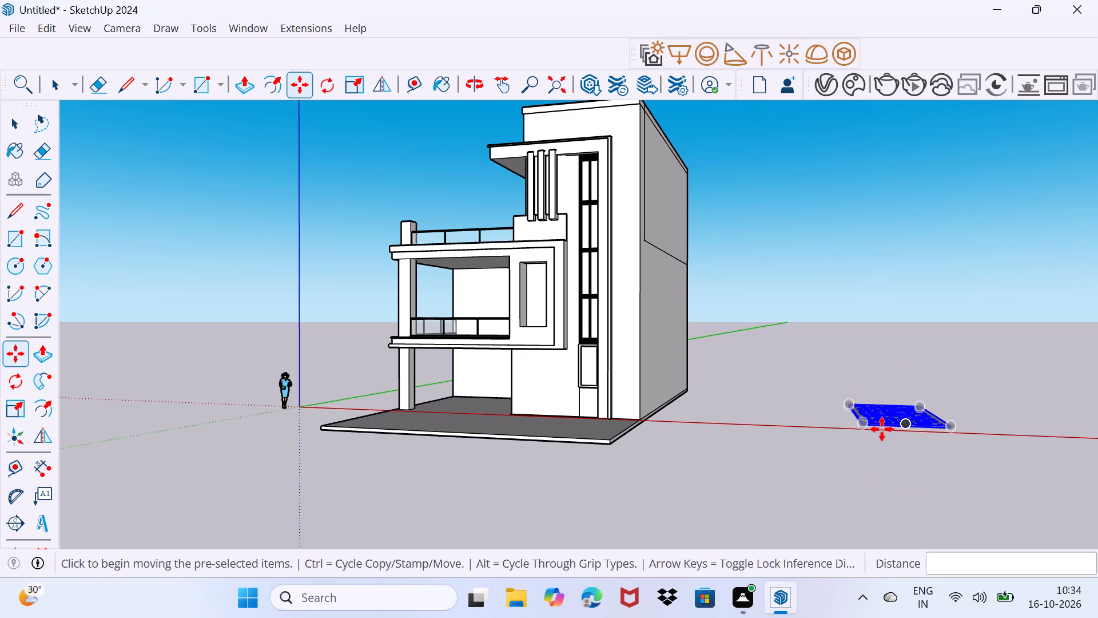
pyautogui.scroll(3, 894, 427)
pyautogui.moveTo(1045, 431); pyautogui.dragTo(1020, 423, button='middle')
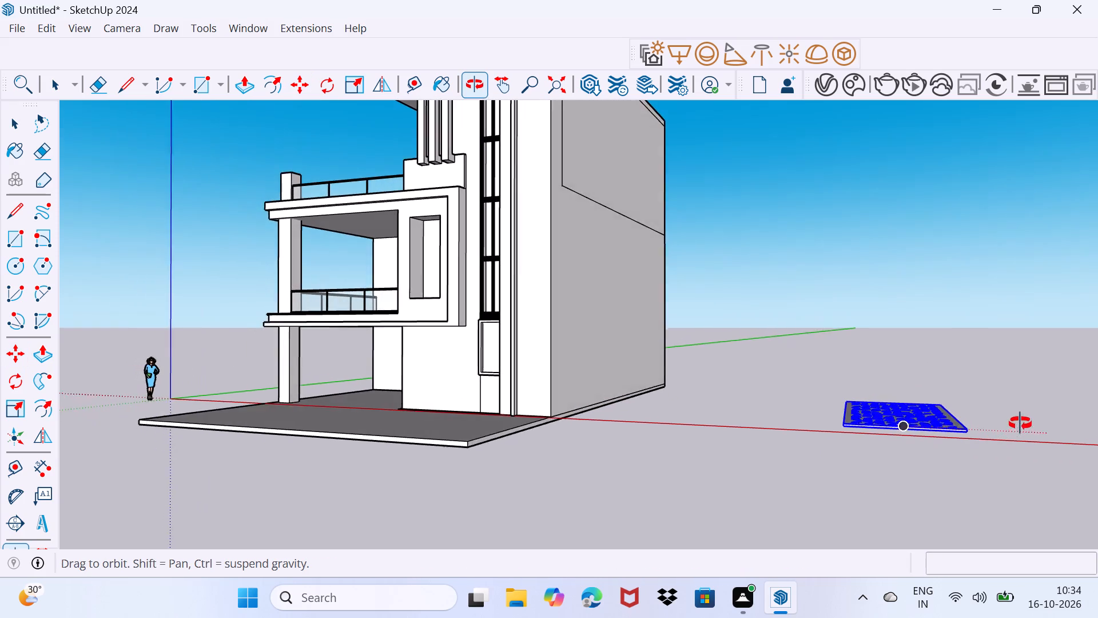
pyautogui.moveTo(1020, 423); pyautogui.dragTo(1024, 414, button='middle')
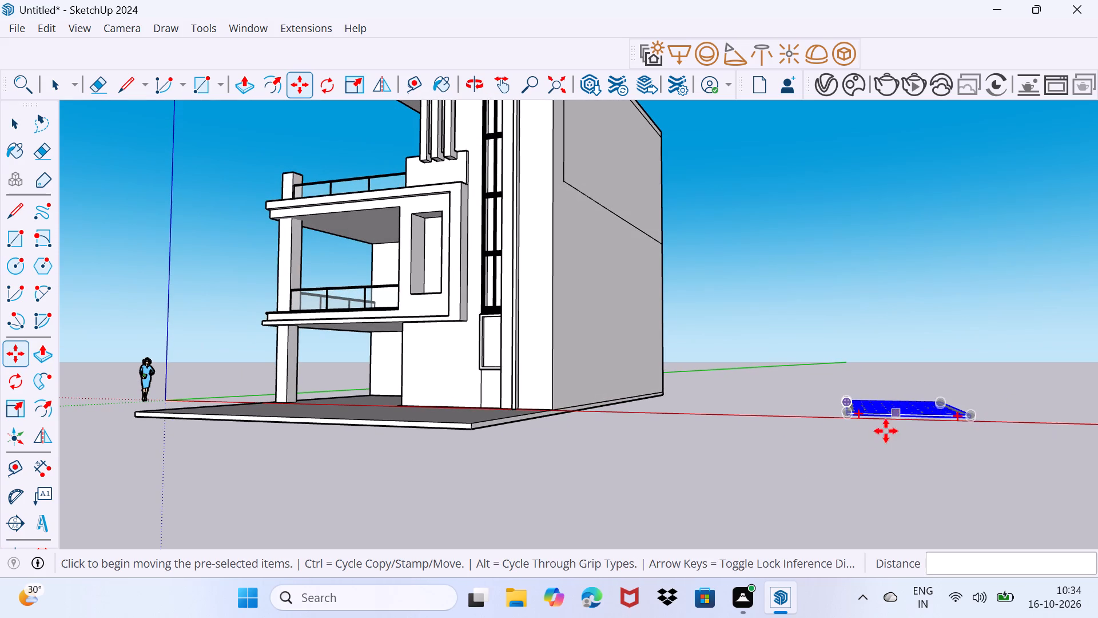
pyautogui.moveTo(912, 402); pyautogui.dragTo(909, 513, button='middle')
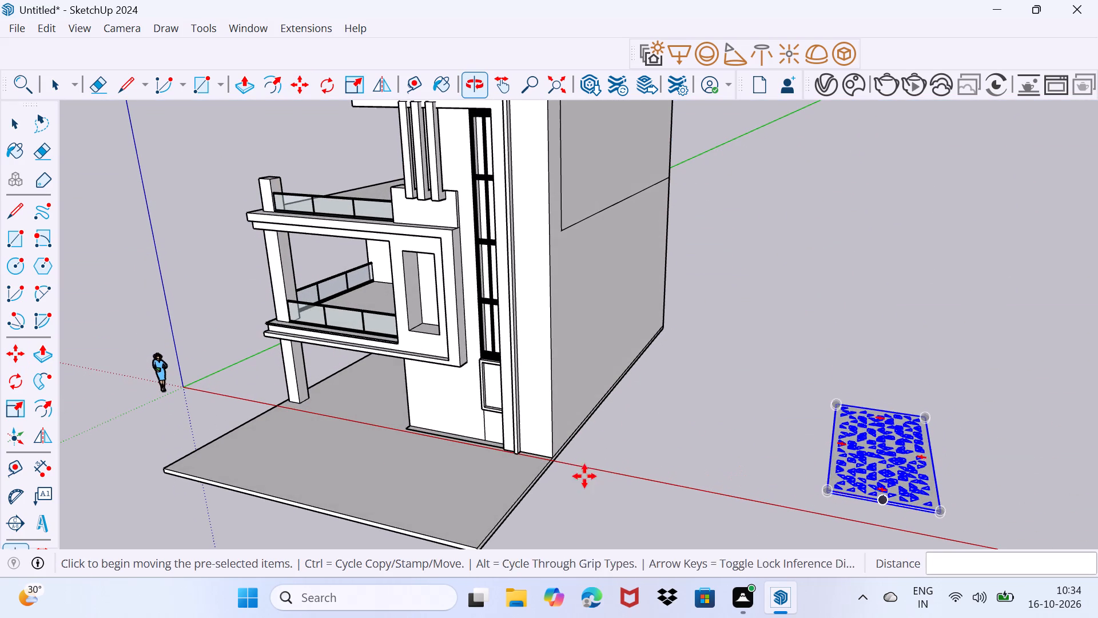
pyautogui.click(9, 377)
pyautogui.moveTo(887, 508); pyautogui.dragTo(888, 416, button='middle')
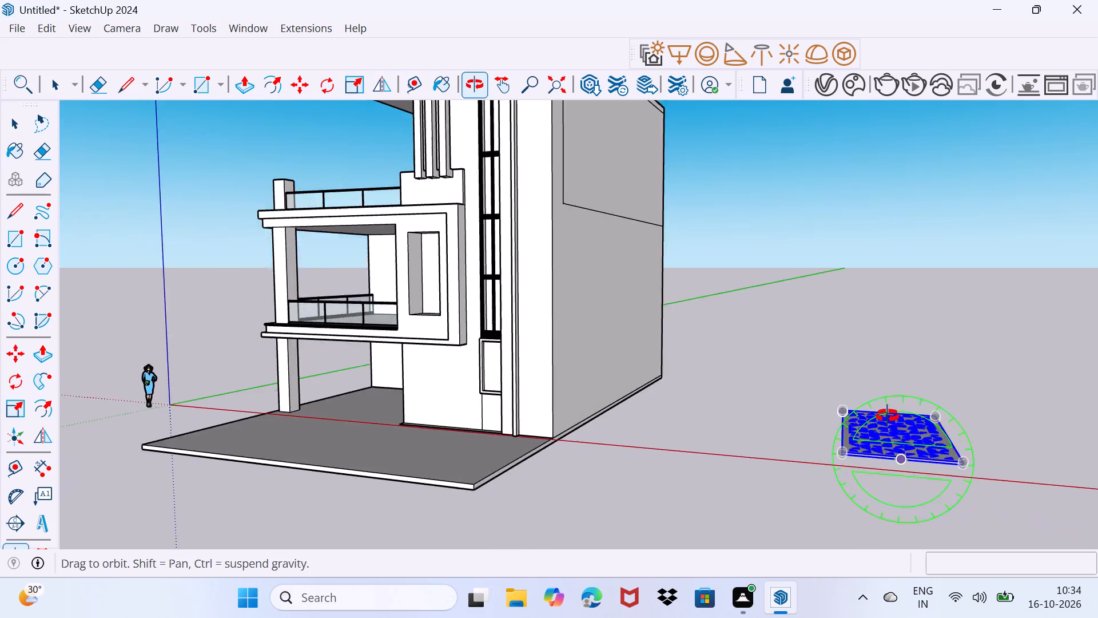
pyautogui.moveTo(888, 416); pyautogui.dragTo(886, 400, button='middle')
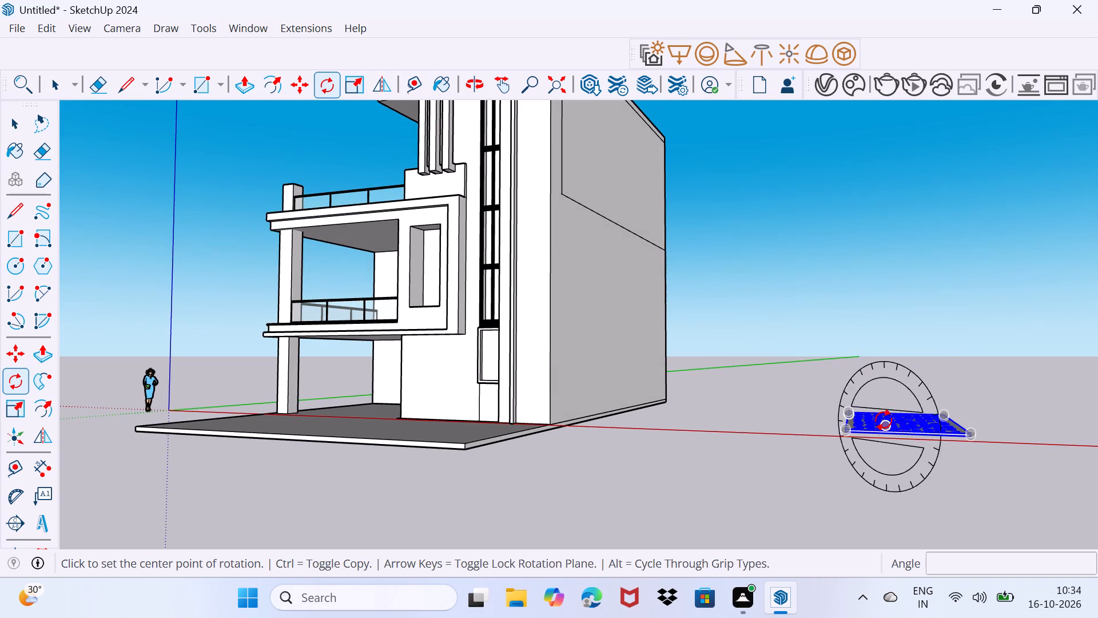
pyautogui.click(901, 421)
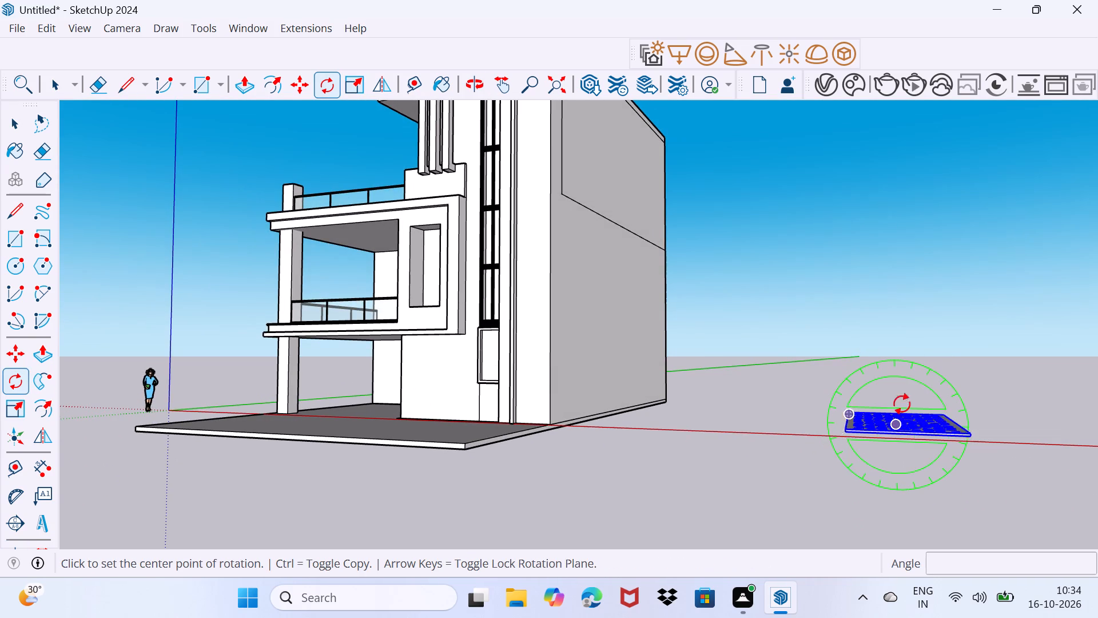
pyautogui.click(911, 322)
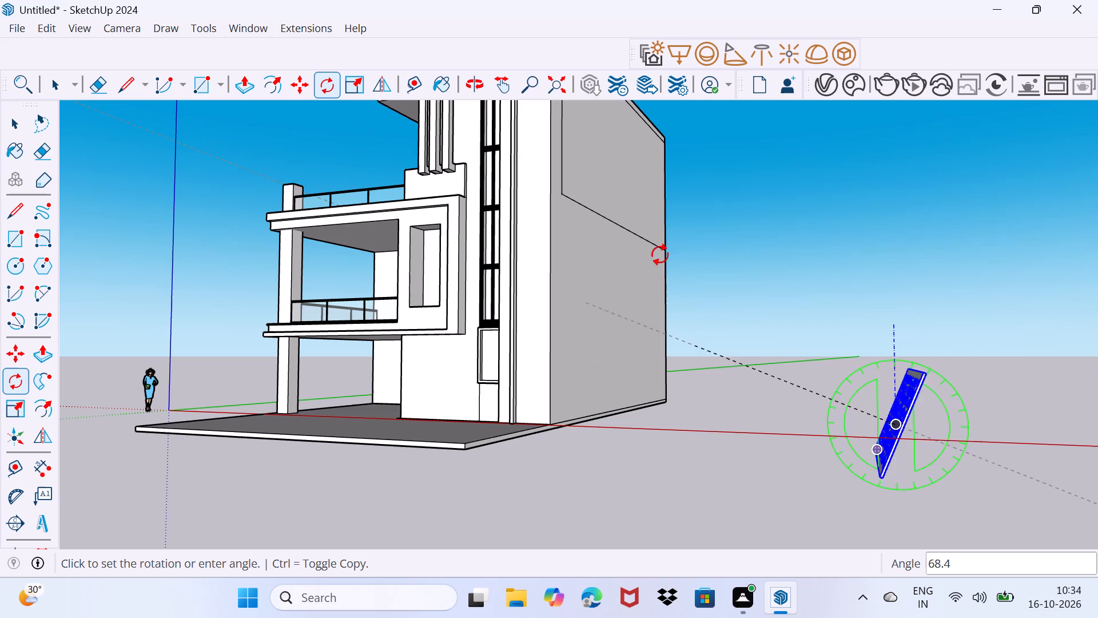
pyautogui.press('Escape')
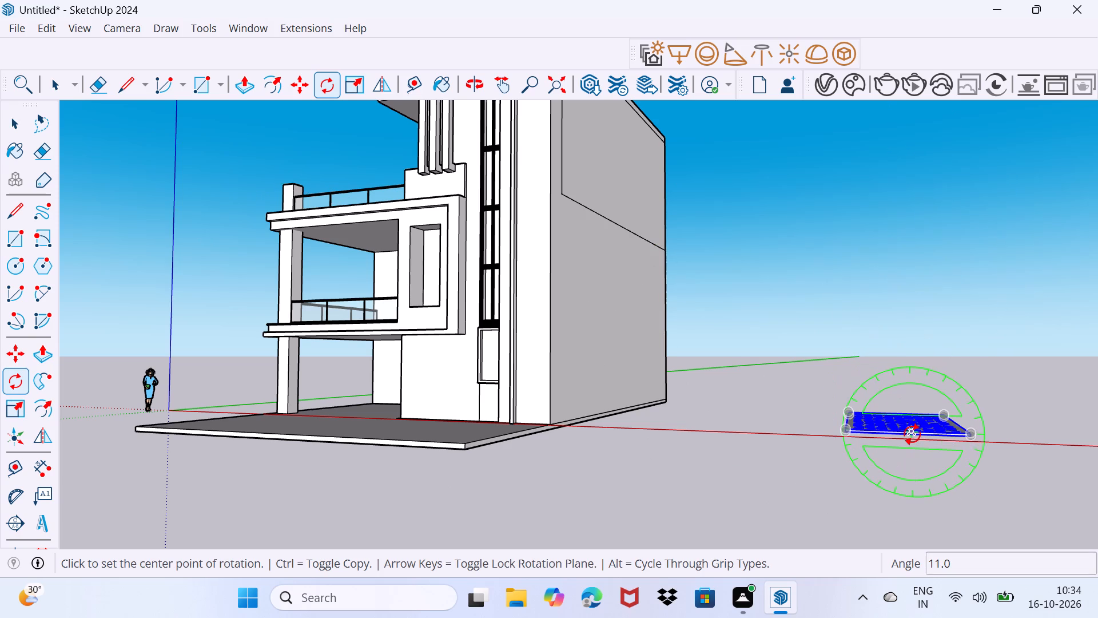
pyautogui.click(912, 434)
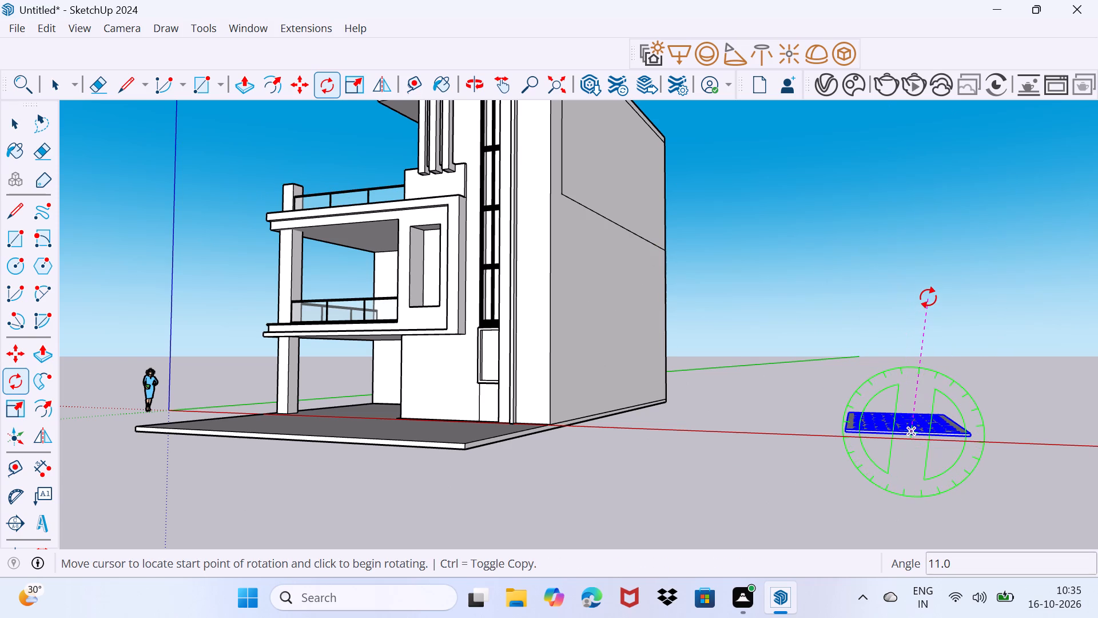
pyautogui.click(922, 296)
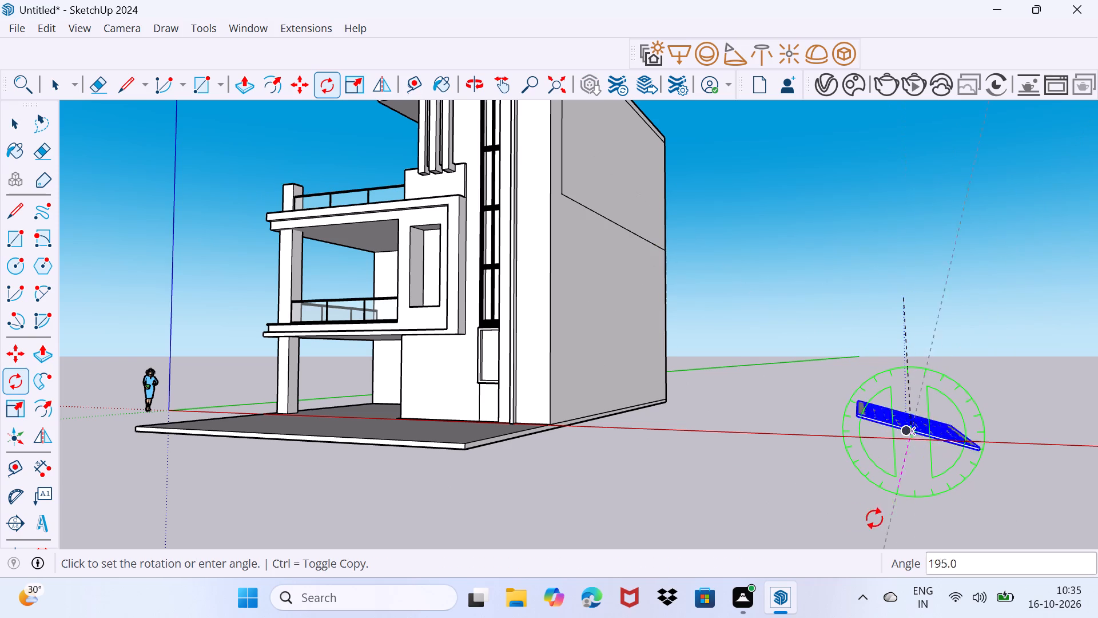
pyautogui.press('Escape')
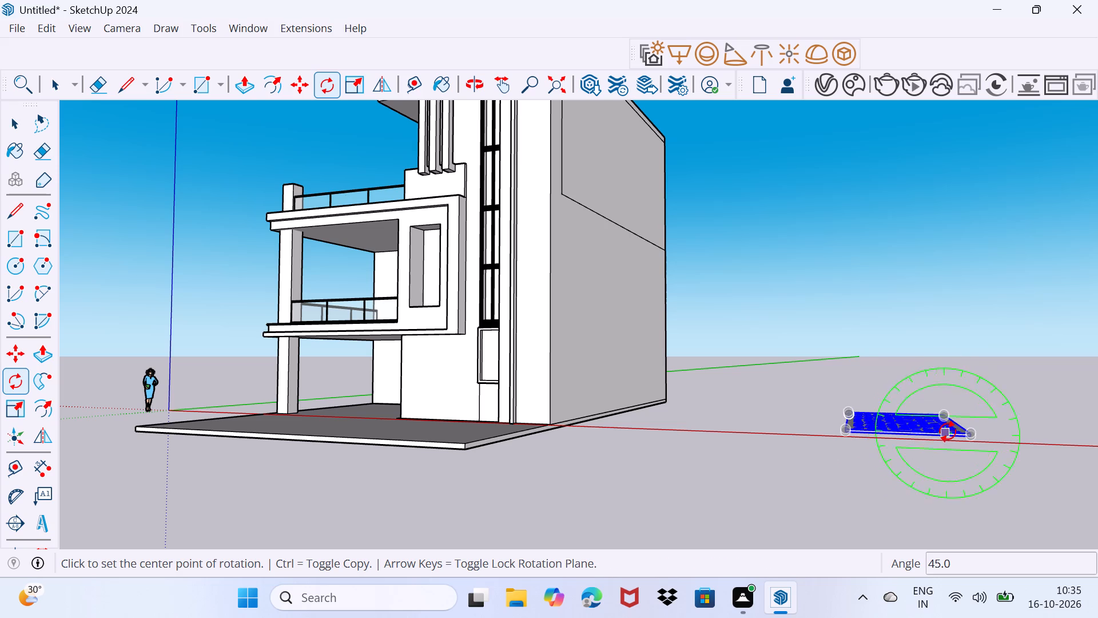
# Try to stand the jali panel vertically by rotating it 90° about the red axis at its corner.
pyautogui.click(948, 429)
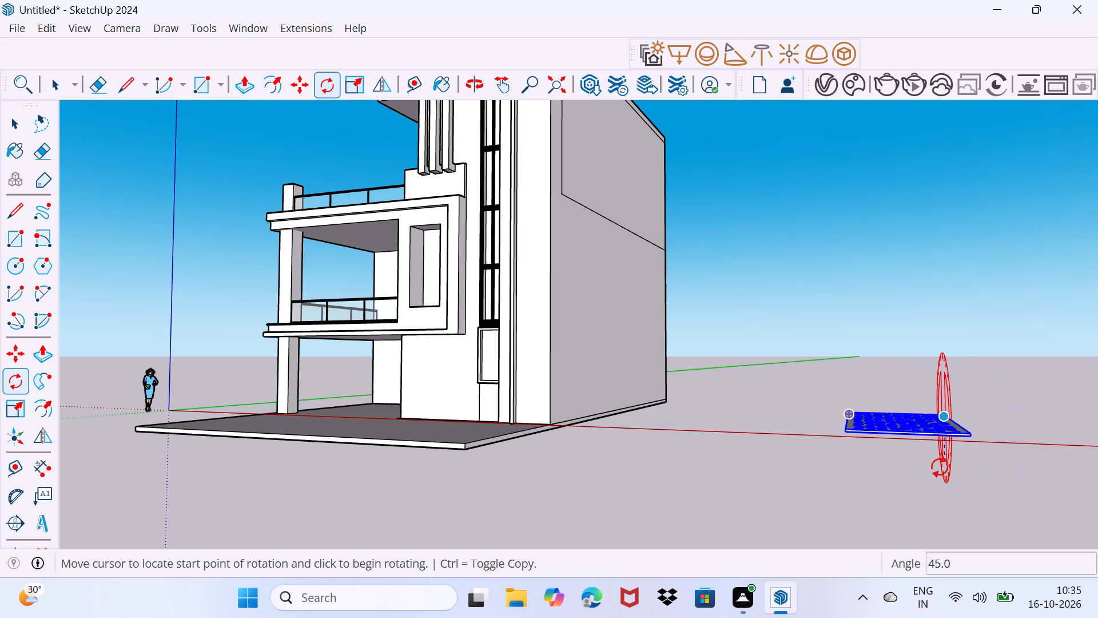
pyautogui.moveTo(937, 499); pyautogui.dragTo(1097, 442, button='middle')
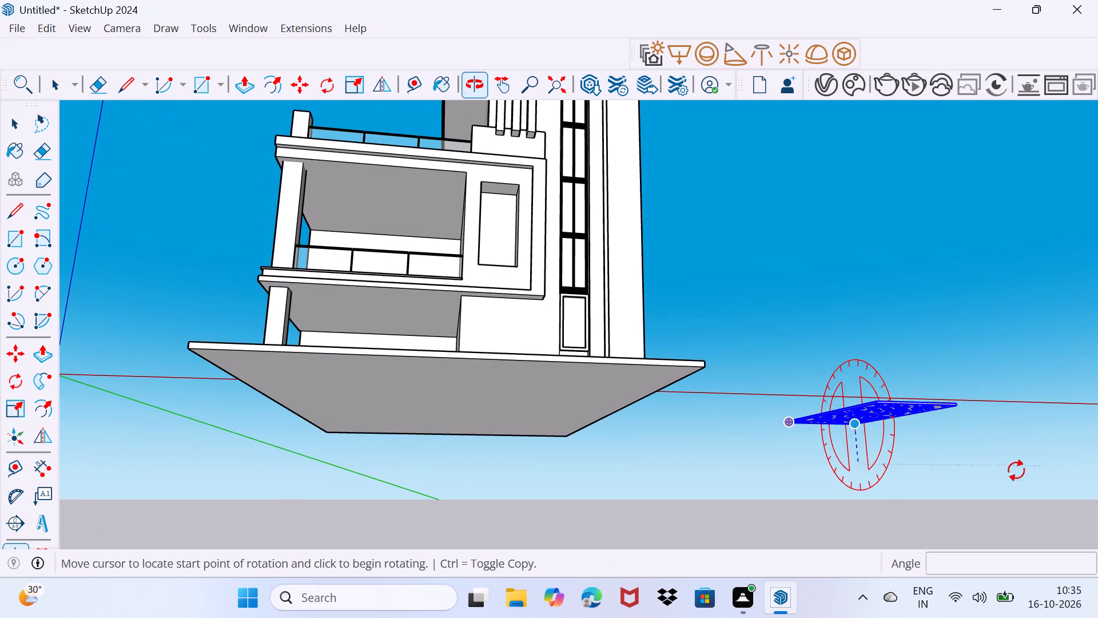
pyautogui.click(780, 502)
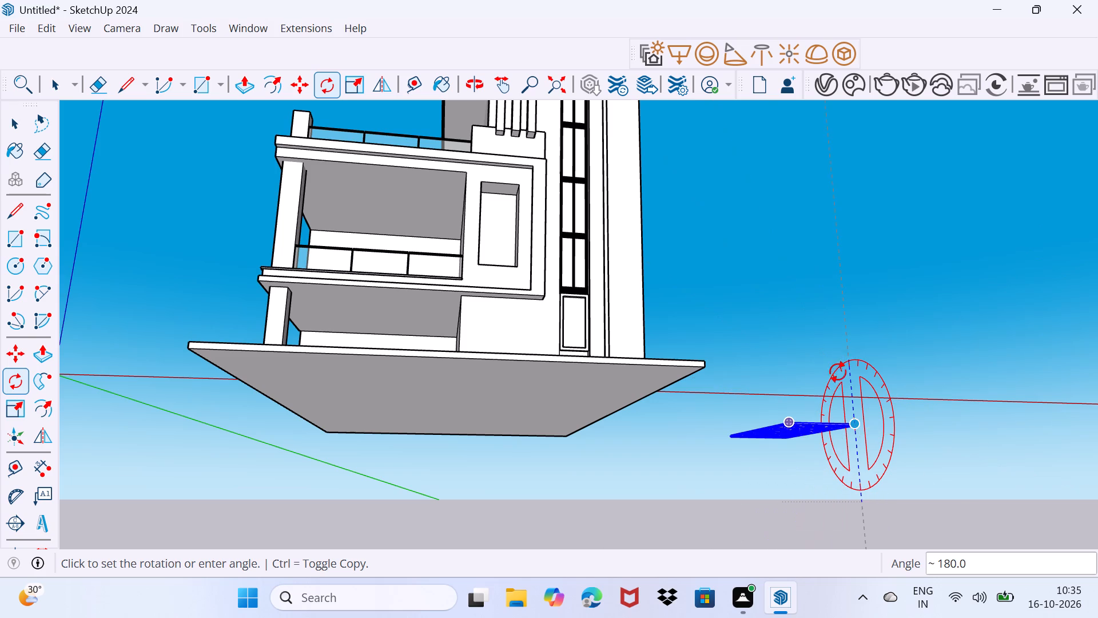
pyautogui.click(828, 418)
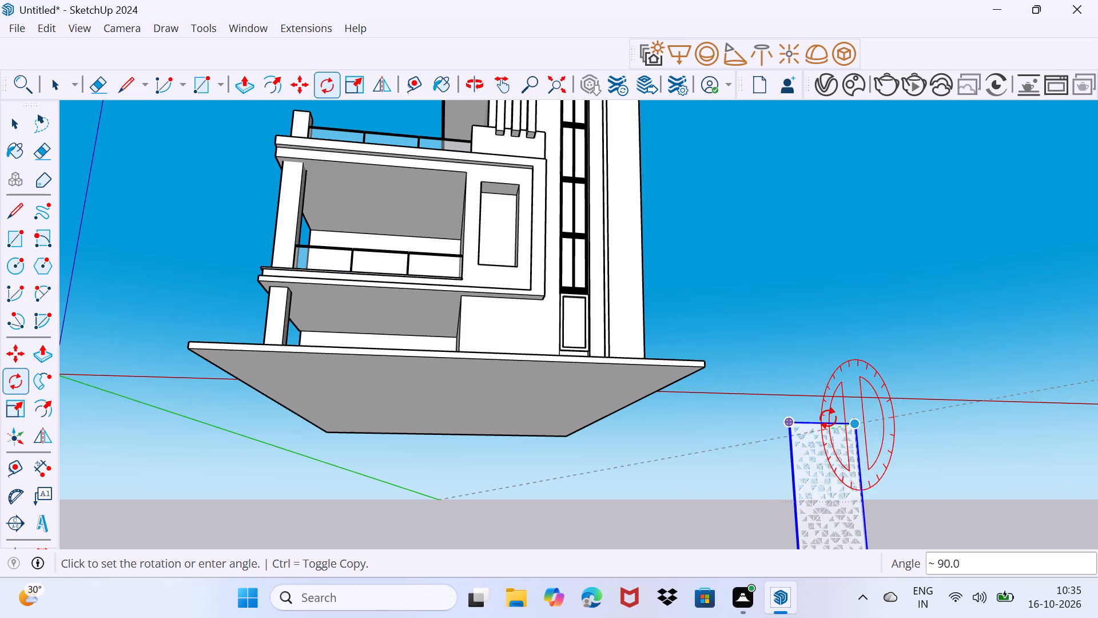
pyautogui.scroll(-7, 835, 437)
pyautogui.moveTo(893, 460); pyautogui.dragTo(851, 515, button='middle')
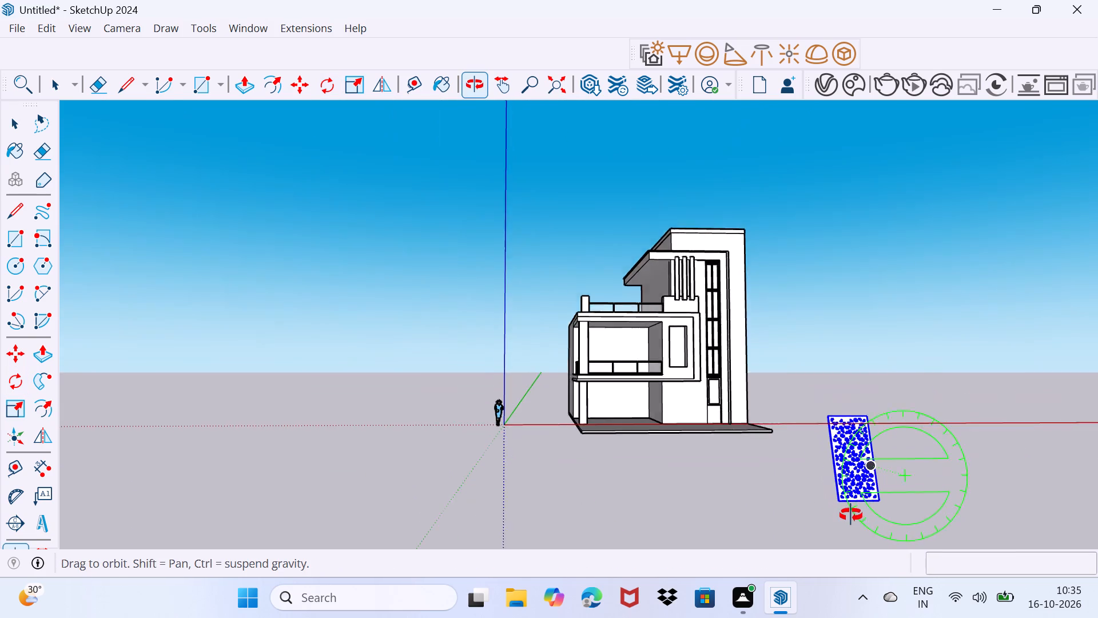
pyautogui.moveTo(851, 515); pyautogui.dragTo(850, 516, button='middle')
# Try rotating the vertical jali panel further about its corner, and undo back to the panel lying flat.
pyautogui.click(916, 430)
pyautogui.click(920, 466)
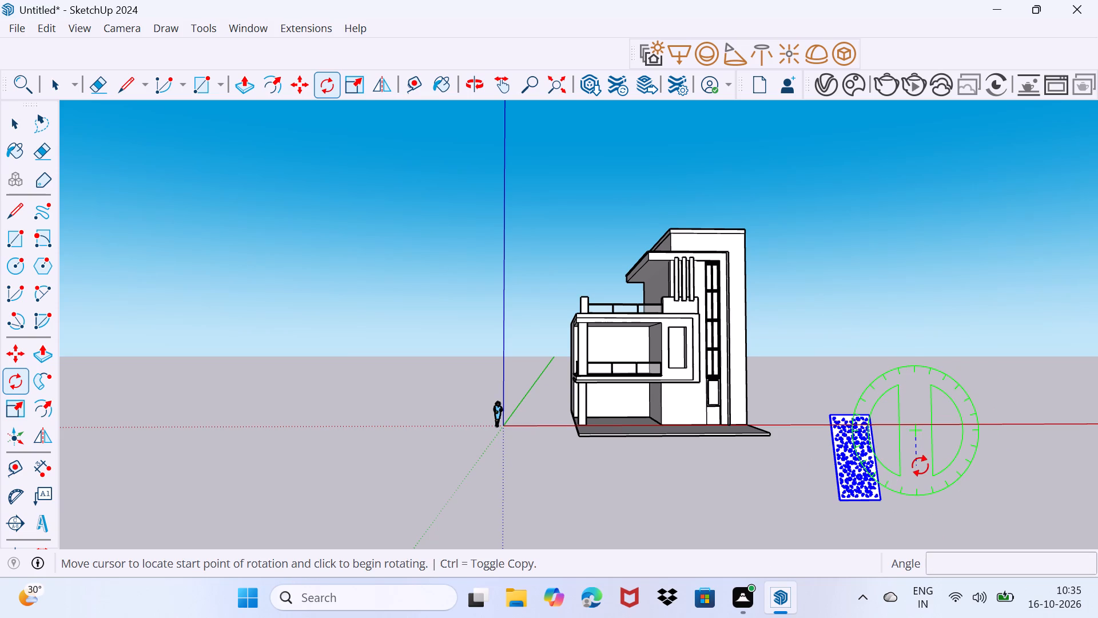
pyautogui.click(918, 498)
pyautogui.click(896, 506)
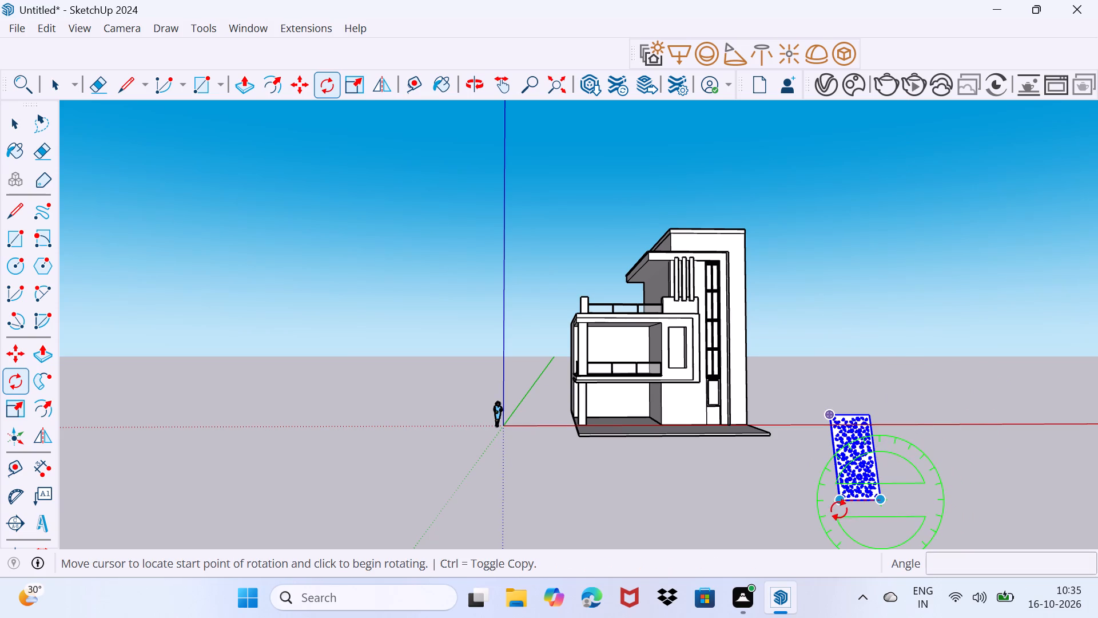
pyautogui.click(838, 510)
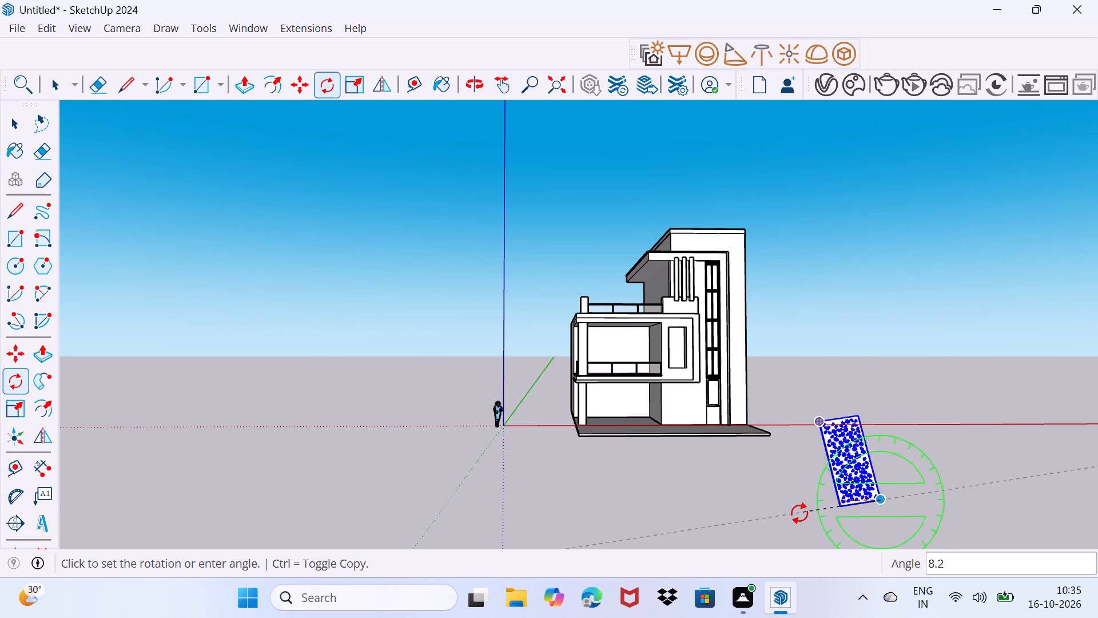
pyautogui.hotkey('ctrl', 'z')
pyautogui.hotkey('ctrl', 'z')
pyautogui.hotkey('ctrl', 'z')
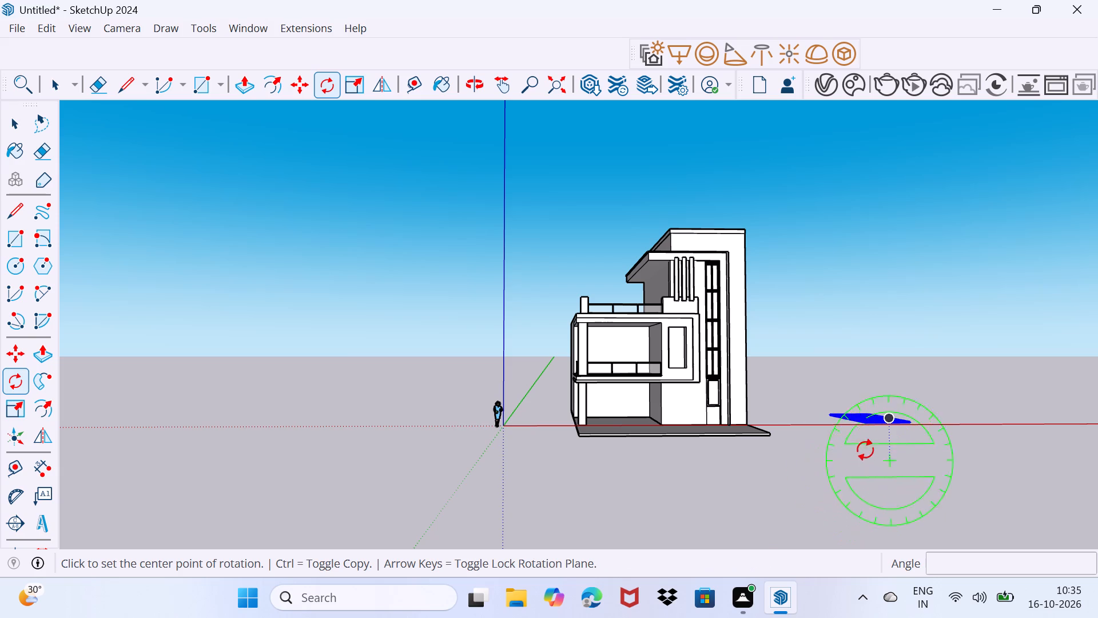
# Rotate the flat jali panel 90° about the red axis at its near corner so it stands vertically, parallel to the front facade.
pyautogui.moveTo(853, 418); pyautogui.dragTo(880, 429, button='middle')
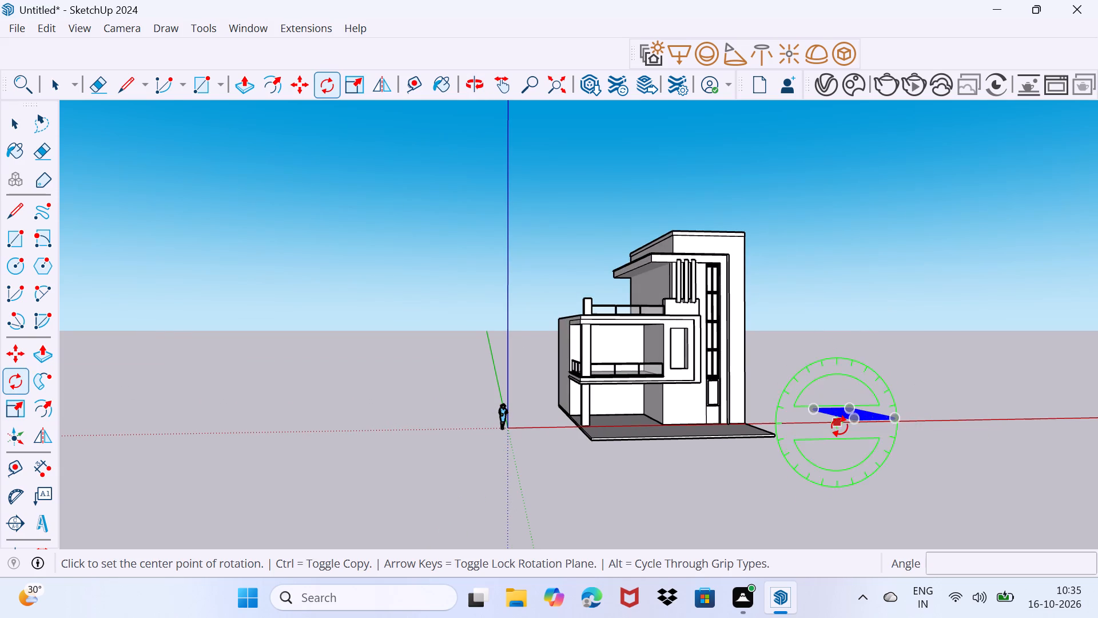
pyautogui.click(884, 417)
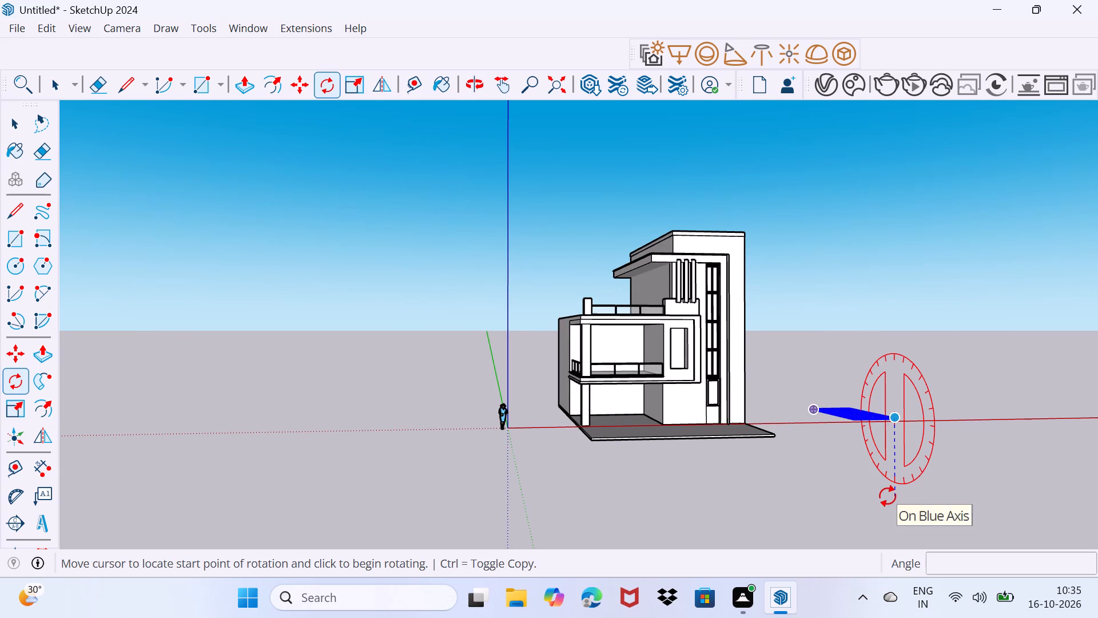
pyautogui.click(887, 512)
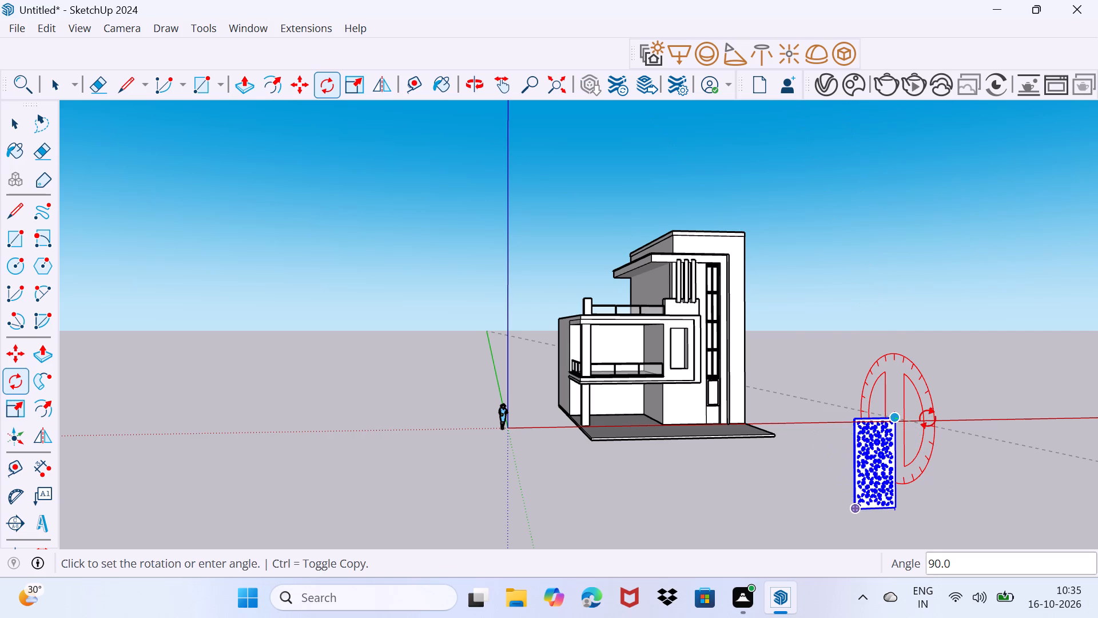
pyautogui.click(928, 418)
pyautogui.scroll(4, 921, 488)
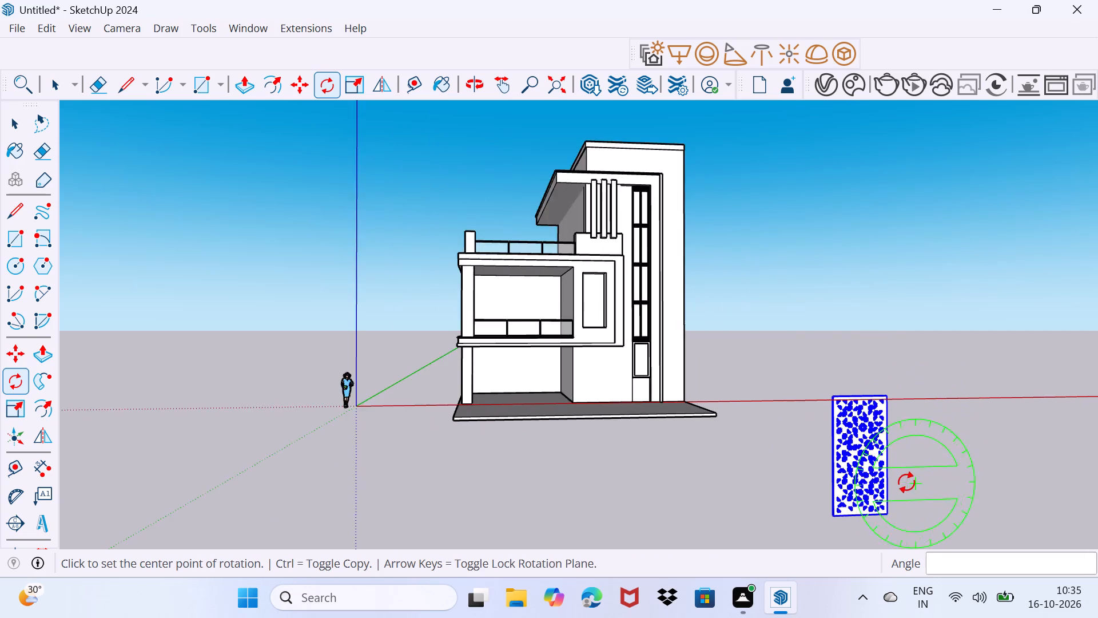
pyautogui.scroll(4, 888, 482)
pyautogui.moveTo(881, 476); pyautogui.dragTo(815, 469, button='middle')
pyautogui.press('space')
pyautogui.scroll(-8, 913, 453)
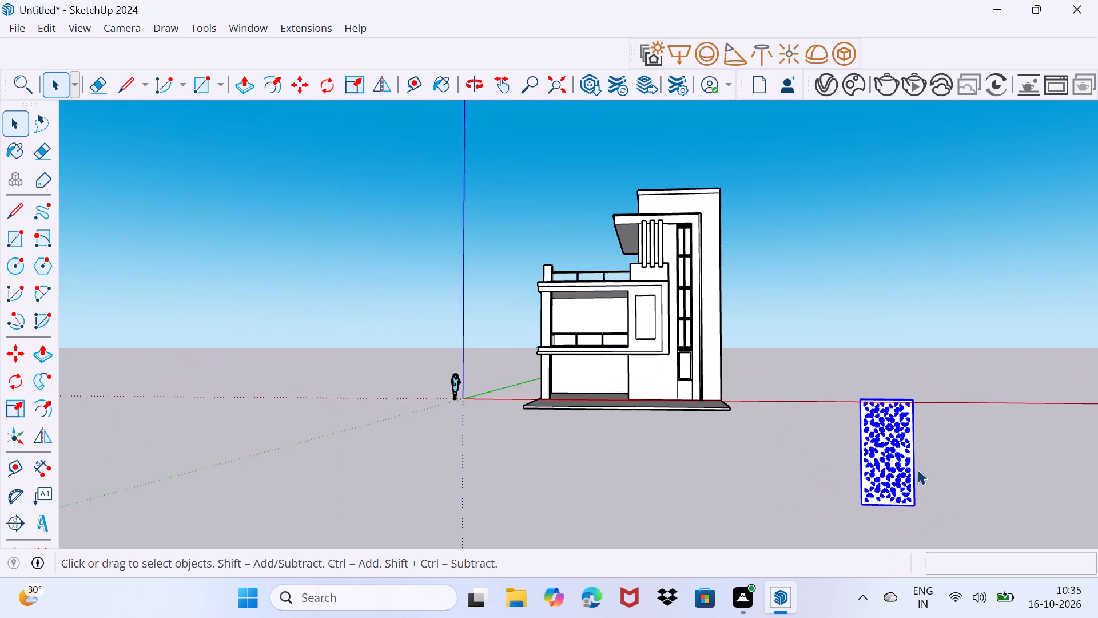
# Move the jali panel by its lower corner from beside the building onto the paved base in front of the facade.
pyautogui.scroll(11, 920, 498)
pyautogui.click(908, 505)
pyautogui.press('m')
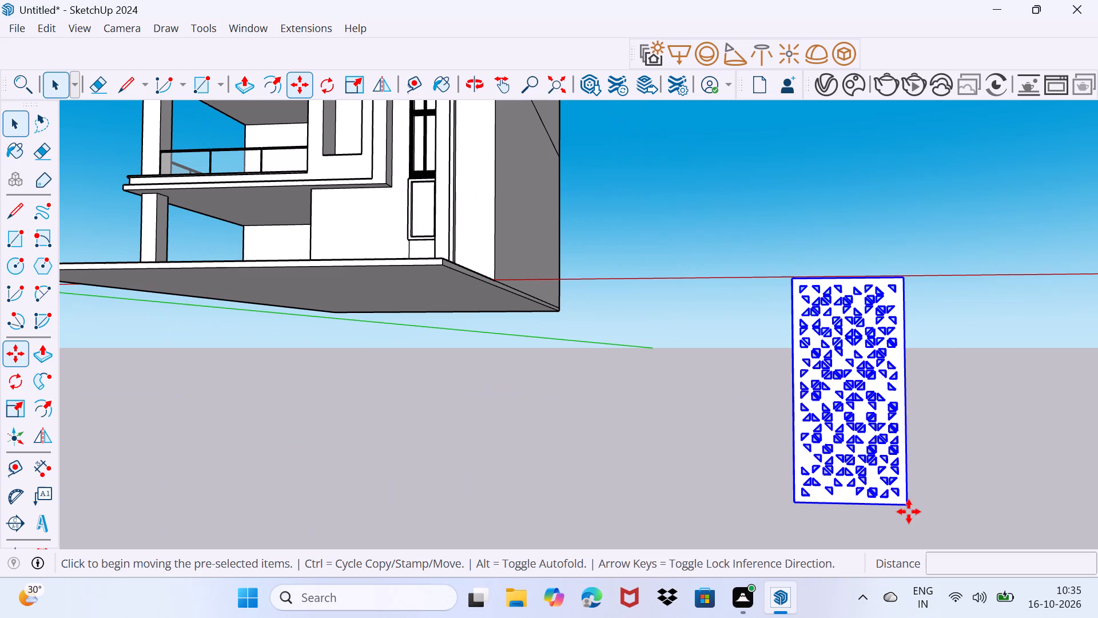
pyautogui.click(905, 505)
pyautogui.scroll(-4, 416, 366)
pyautogui.scroll(2, 360, 276)
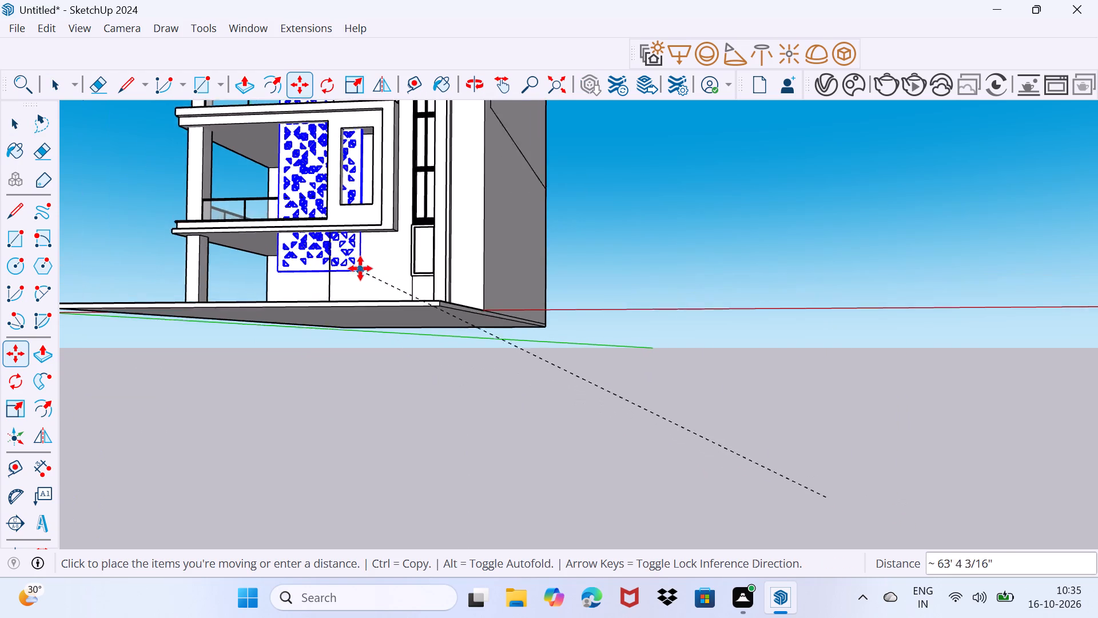
pyautogui.scroll(5, 360, 268)
pyautogui.moveTo(356, 212); pyautogui.dragTo(515, 402, button='middle')
pyautogui.scroll(-6, 514, 386)
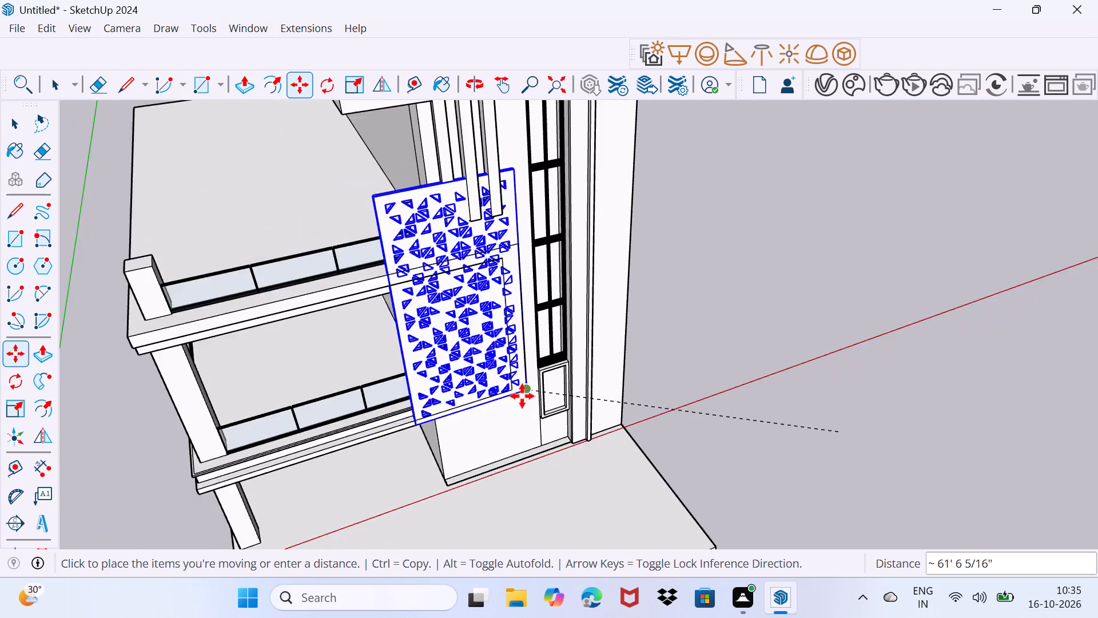
pyautogui.scroll(-2, 522, 396)
pyautogui.click(552, 490)
# Scale the jali panel down uniformly from its upper corner to a small fraction of its size.
pyautogui.press('s')
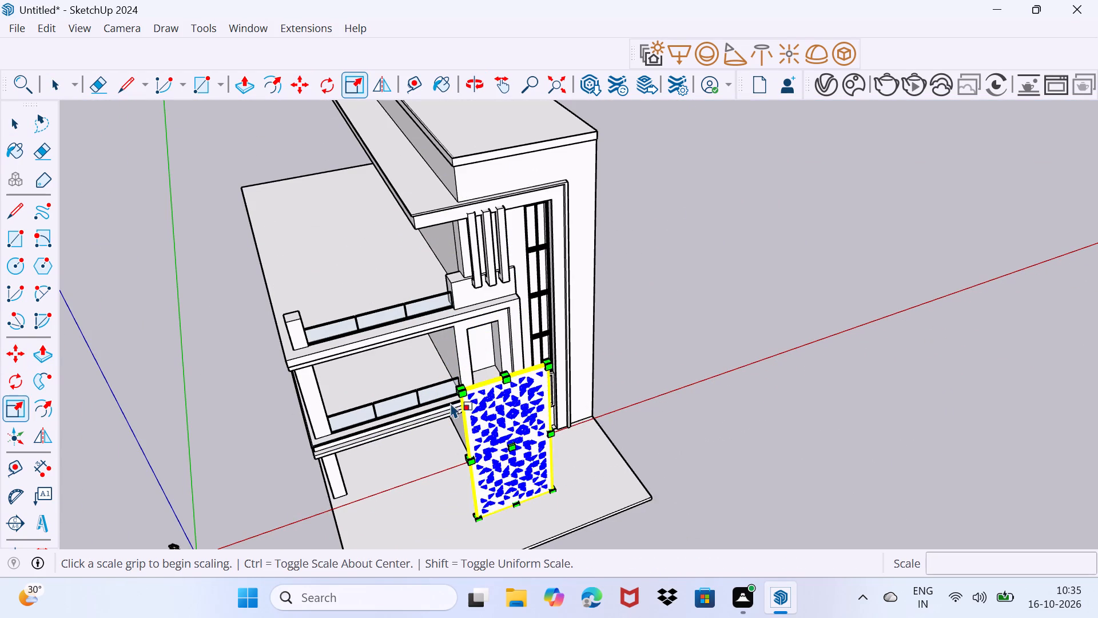
pyautogui.moveTo(462, 392); pyautogui.dragTo(543, 481)
pyautogui.scroll(6, 555, 496)
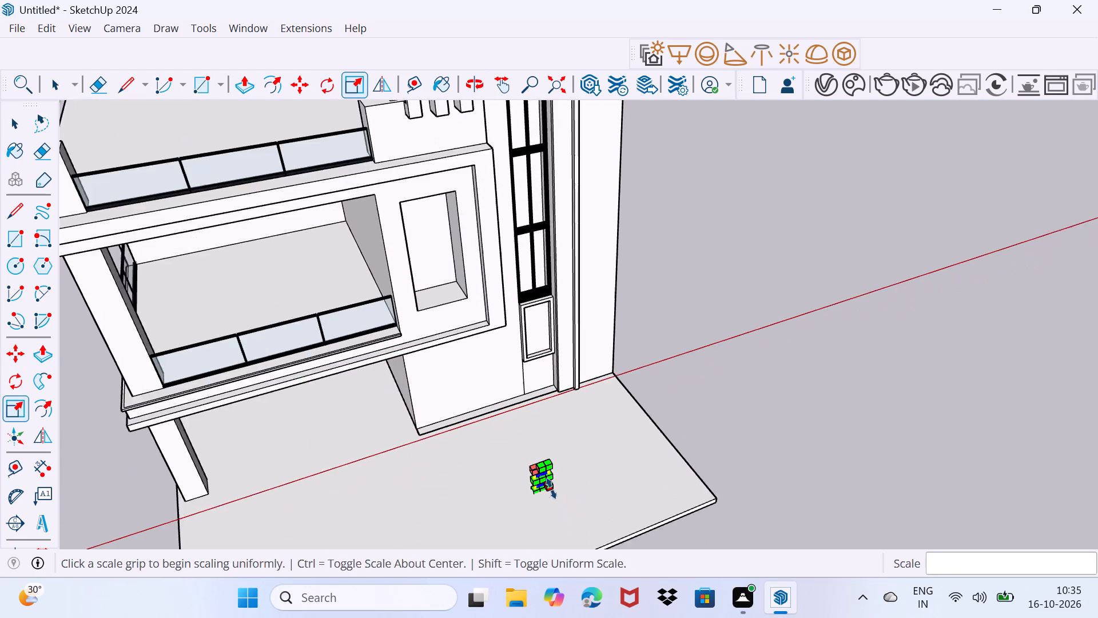
pyautogui.scroll(4, 551, 489)
pyautogui.moveTo(542, 477); pyautogui.dragTo(506, 433, button='middle')
pyautogui.scroll(9, 550, 477)
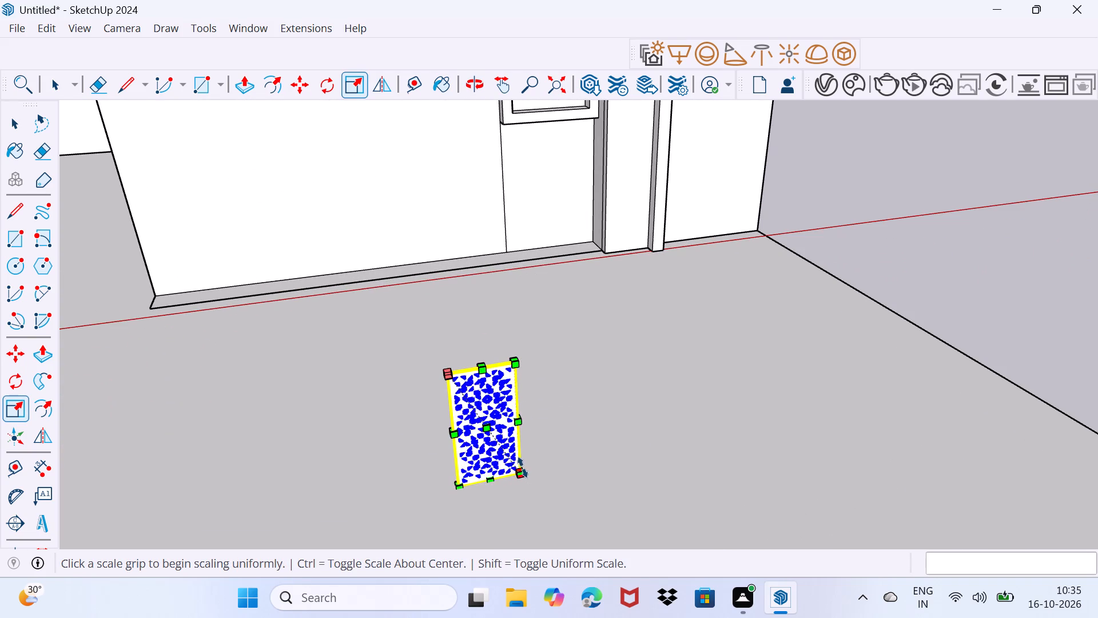
# Move the reduced jali panel by its lower corner to the matching lower corner of the recessed opening beside the first-floor balcony.
pyautogui.press('m')
pyautogui.click(523, 473)
pyautogui.scroll(-4, 399, 272)
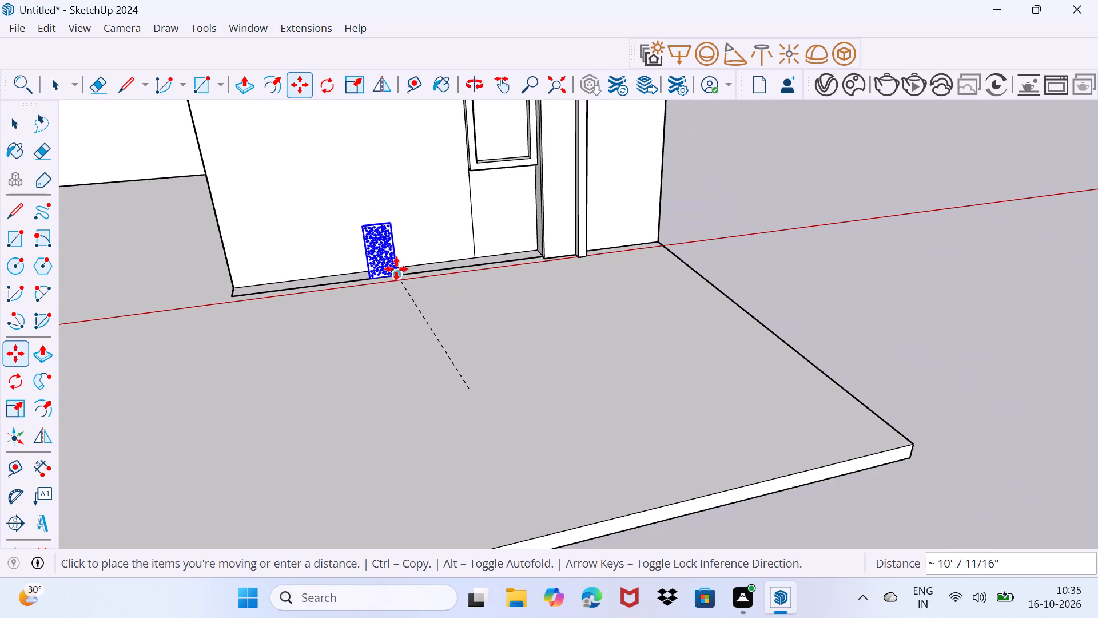
pyautogui.keyDown('shift'); pyautogui.moveTo(367, 245); pyautogui.dragTo(536, 550, button='middle'); pyautogui.keyUp('shift')
pyautogui.scroll(8, 521, 331)
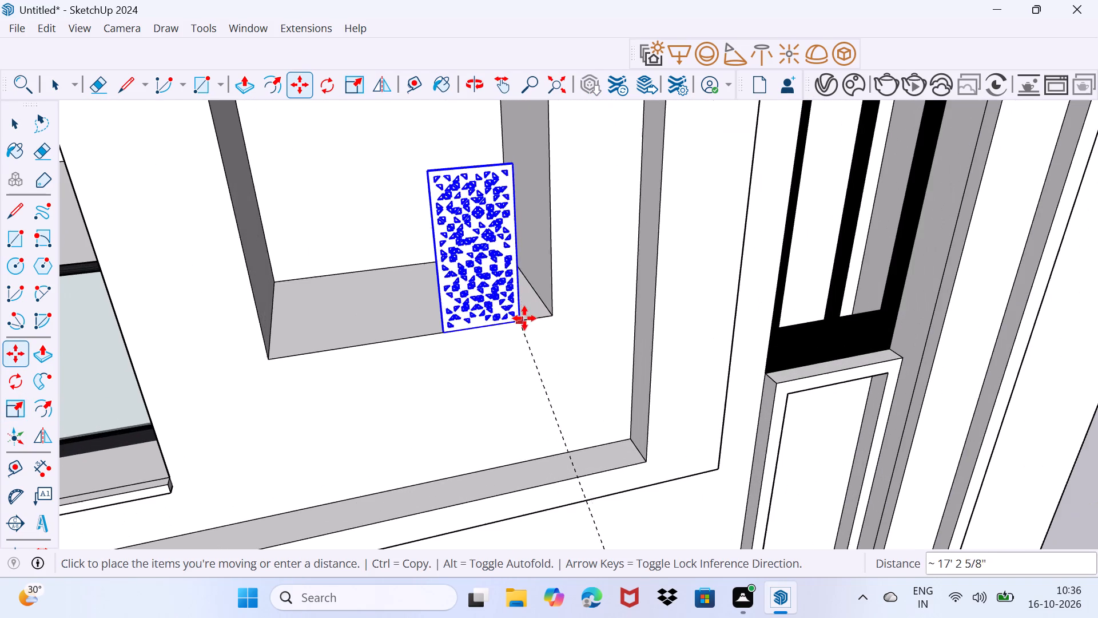
pyautogui.click(550, 311)
# Scale the jali panel along the green axis so its width spans the recessed opening to the opposite side edge.
pyautogui.scroll(1, 500, 307)
pyautogui.moveTo(498, 305); pyautogui.dragTo(579, 315, button='middle')
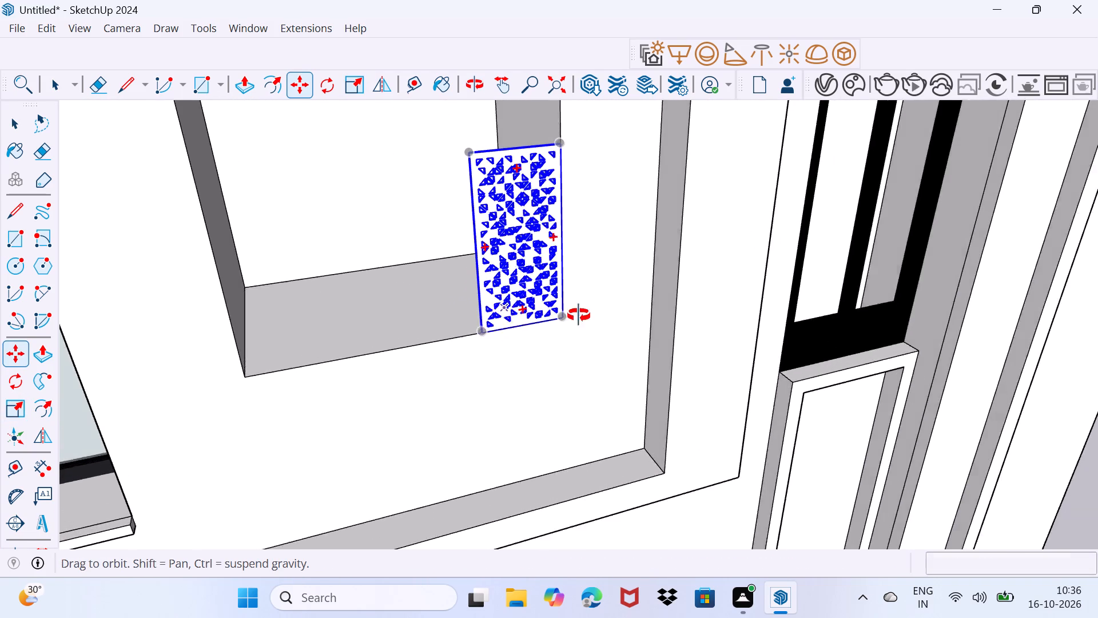
pyautogui.moveTo(579, 315); pyautogui.dragTo(674, 314, button='middle')
pyautogui.press('s')
pyautogui.scroll(2, 567, 267)
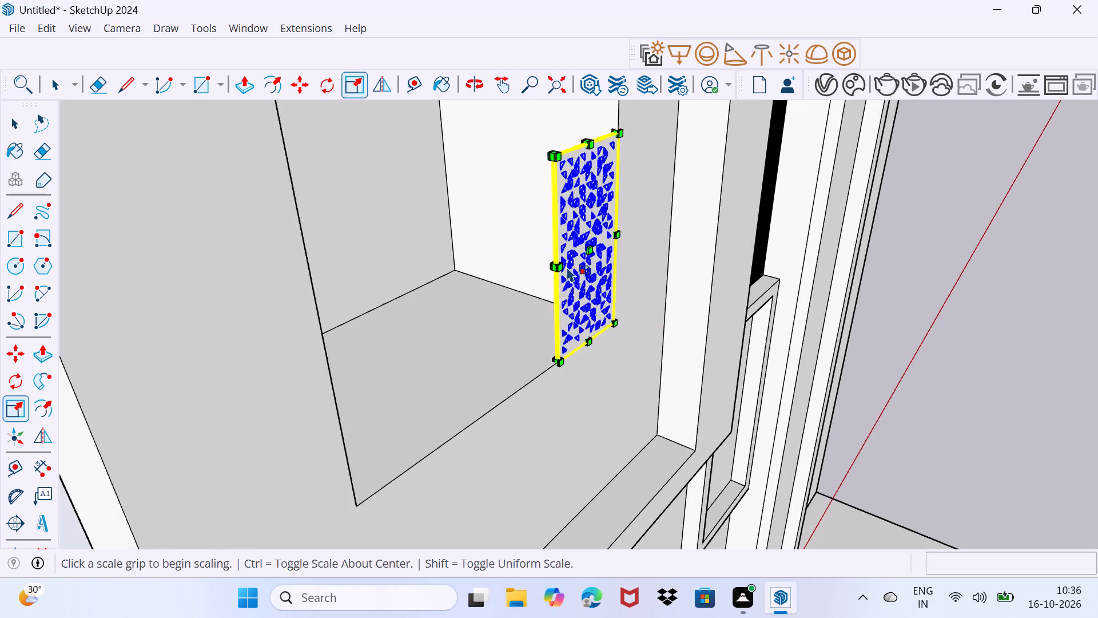
pyautogui.scroll(2, 567, 267)
pyautogui.scroll(20, 558, 267)
pyautogui.scroll(6, 558, 267)
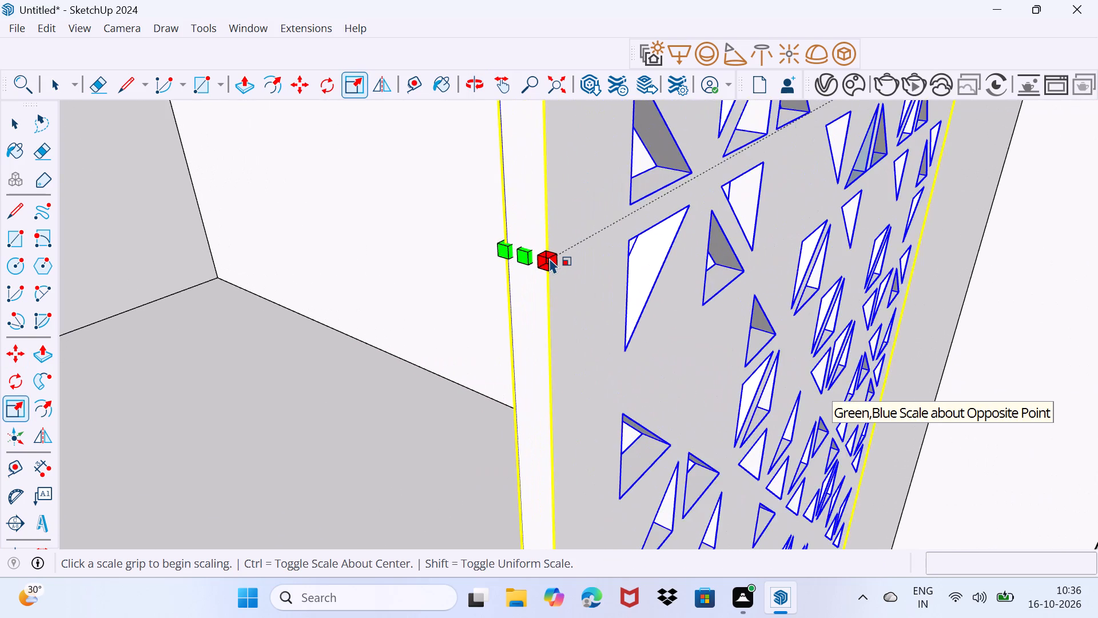
pyautogui.scroll(4, 550, 258)
pyautogui.click(516, 254)
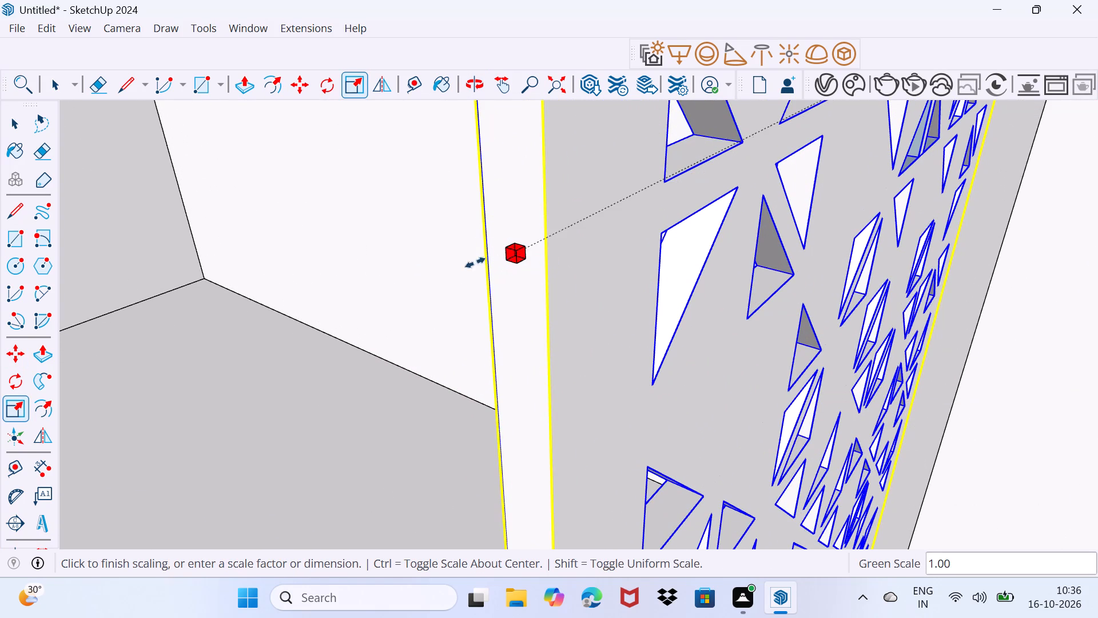
pyautogui.scroll(-15, 387, 271)
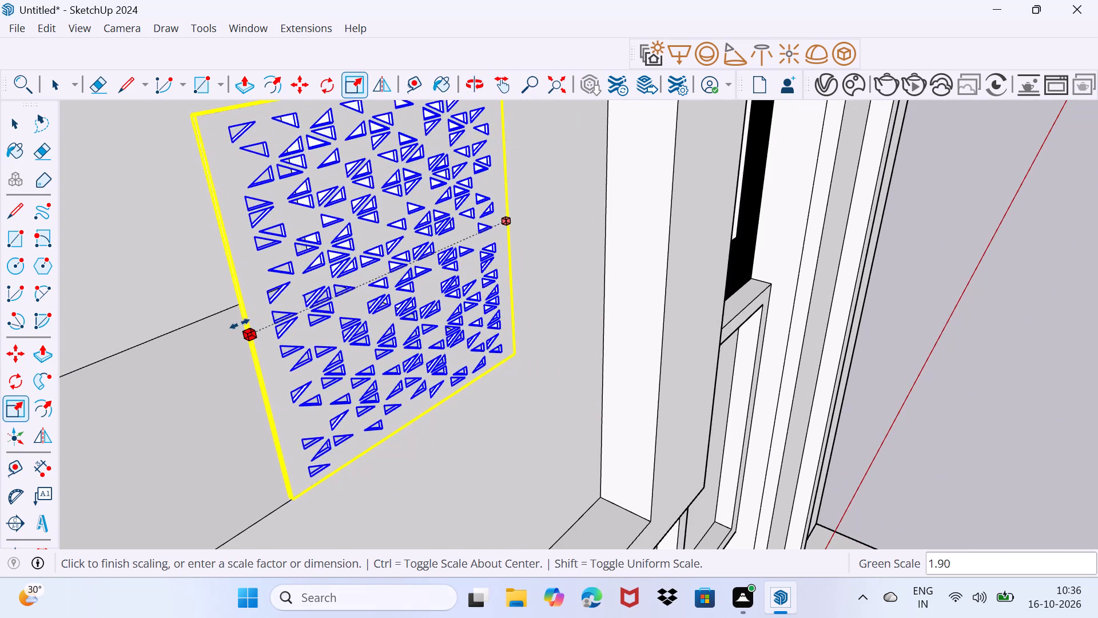
pyautogui.scroll(-4, 238, 330)
pyautogui.moveTo(237, 334); pyautogui.dragTo(679, 280, button='middle')
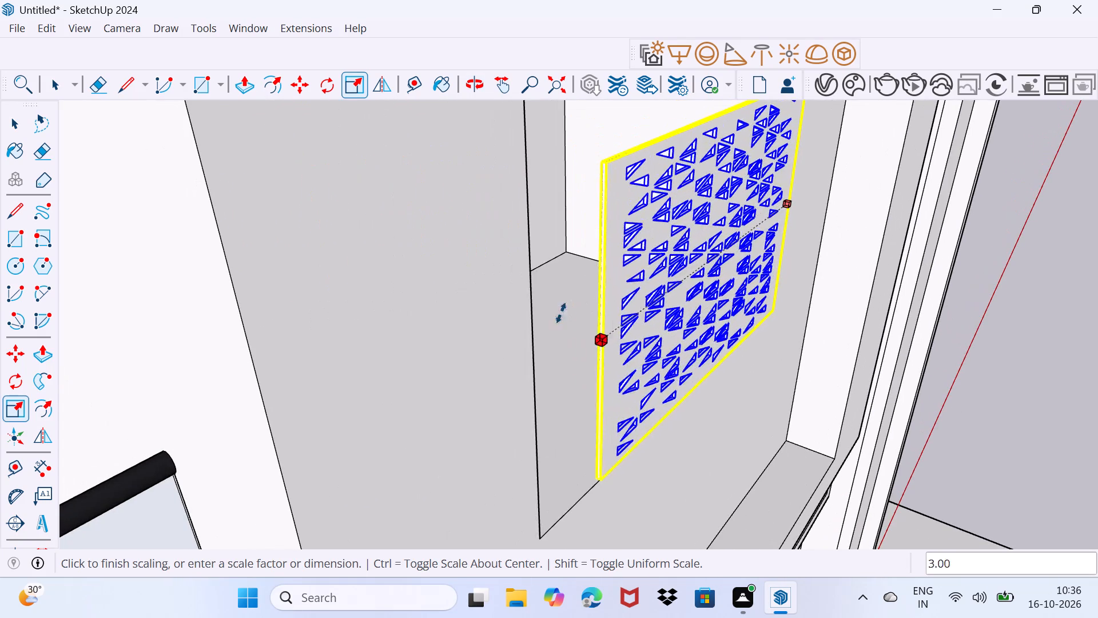
pyautogui.click(500, 336)
# Scale the jali panel upward along its height by about 3.89 to reach the recessed opening's top edge, and deselect it.
pyautogui.scroll(2, 671, 190)
pyautogui.keyDown('shift'); pyautogui.moveTo(677, 182); pyautogui.dragTo(584, 426, button='middle'); pyautogui.keyUp('shift')
pyautogui.scroll(6, 611, 318)
pyautogui.scroll(5, 649, 417)
pyautogui.click(667, 422)
pyautogui.scroll(-7, 651, 249)
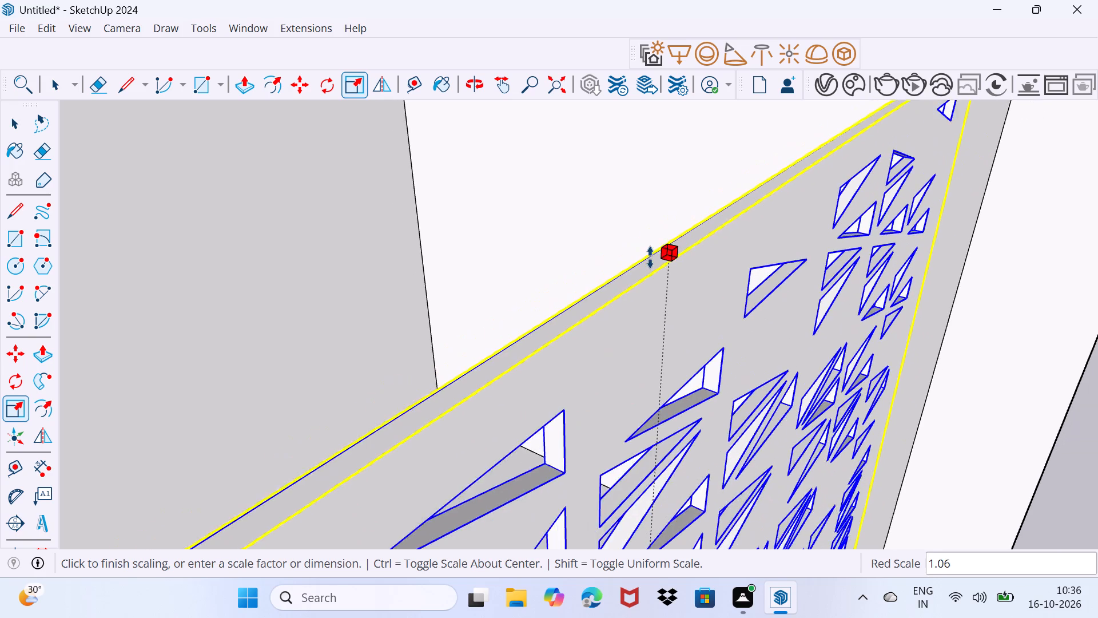
pyautogui.scroll(-4, 650, 257)
pyautogui.keyDown('shift'); pyautogui.moveTo(638, 202); pyautogui.dragTo(671, 406, button='middle'); pyautogui.keyUp('shift')
pyautogui.scroll(-8, 671, 406)
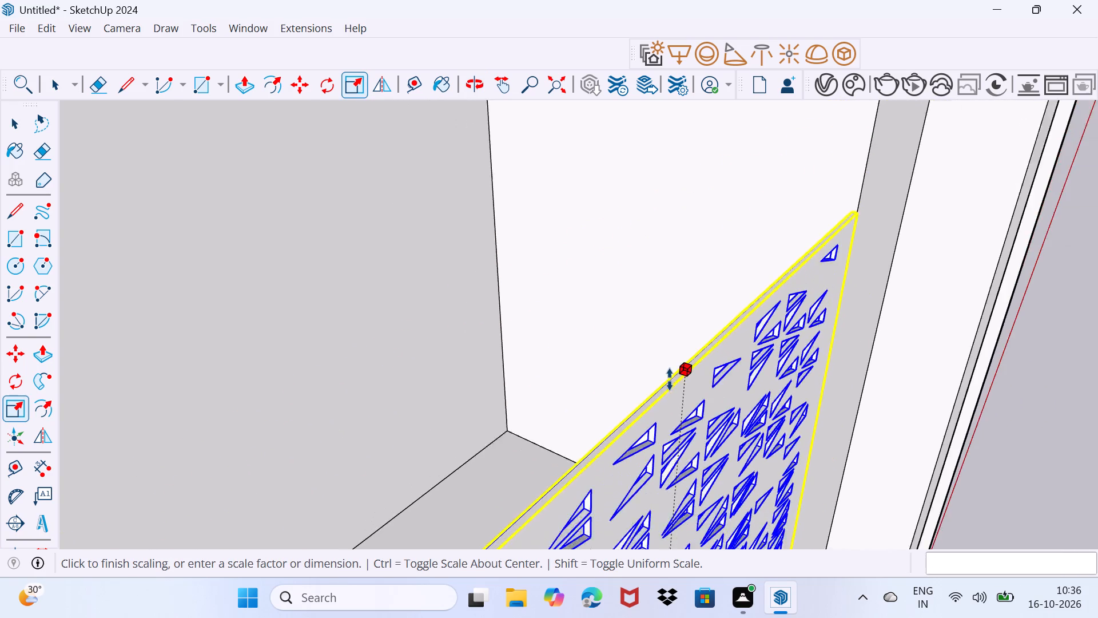
pyautogui.scroll(-6, 670, 379)
pyautogui.keyDown('shift'); pyautogui.moveTo(619, 251); pyautogui.dragTo(620, 403, button='middle'); pyautogui.keyUp('shift')
pyautogui.scroll(-5, 640, 343)
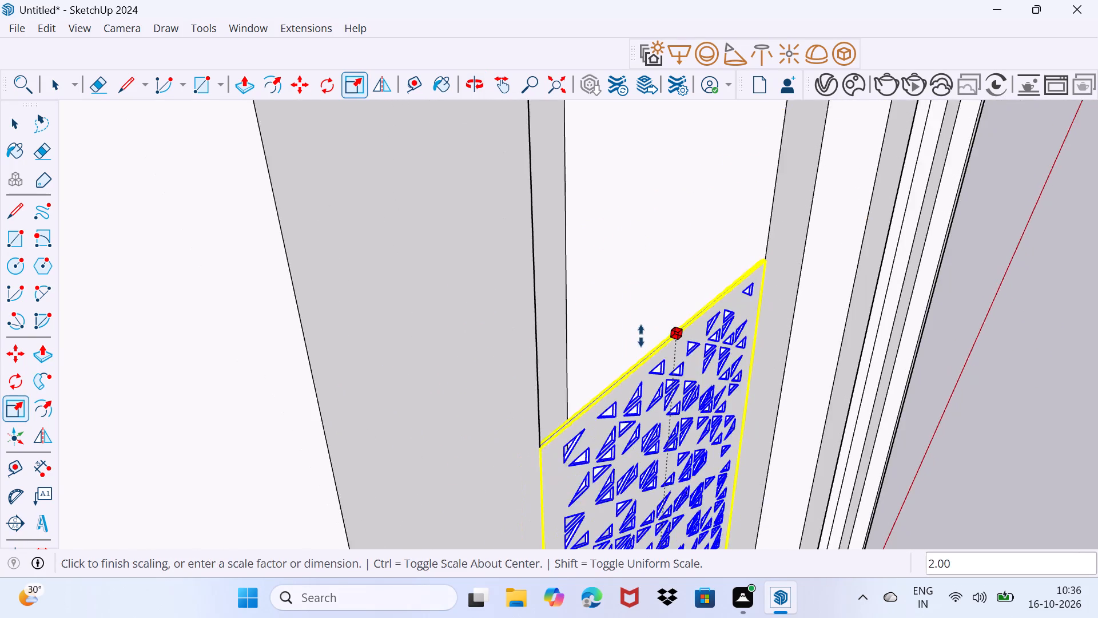
pyautogui.scroll(-3, 641, 336)
pyautogui.keyDown('shift'); pyautogui.moveTo(656, 264); pyautogui.dragTo(653, 377, button='middle'); pyautogui.keyUp('shift')
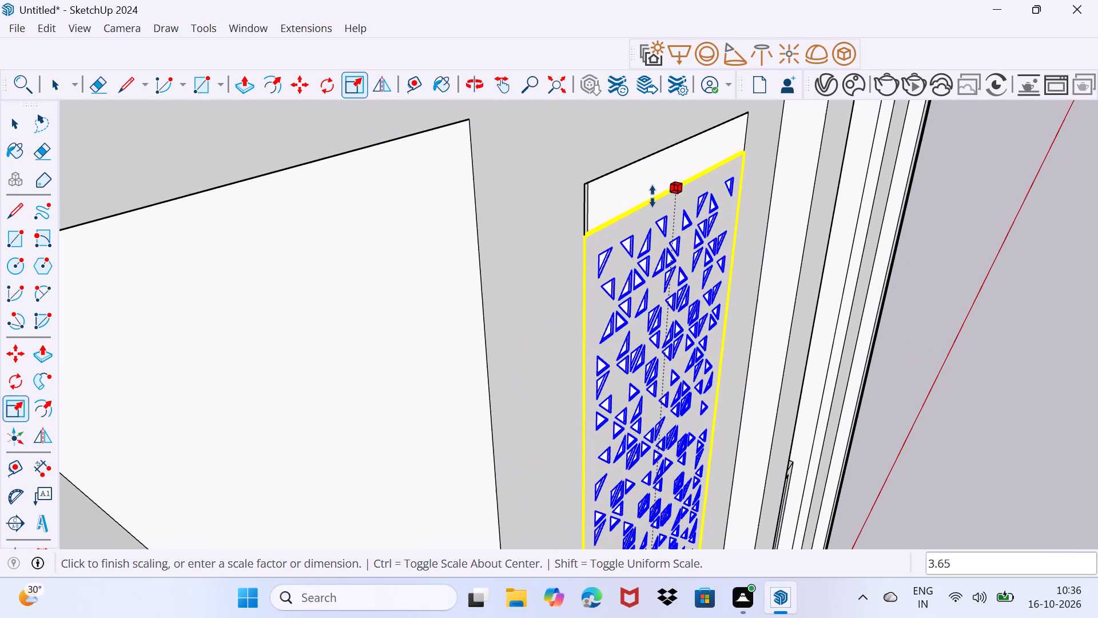
pyautogui.click(643, 156)
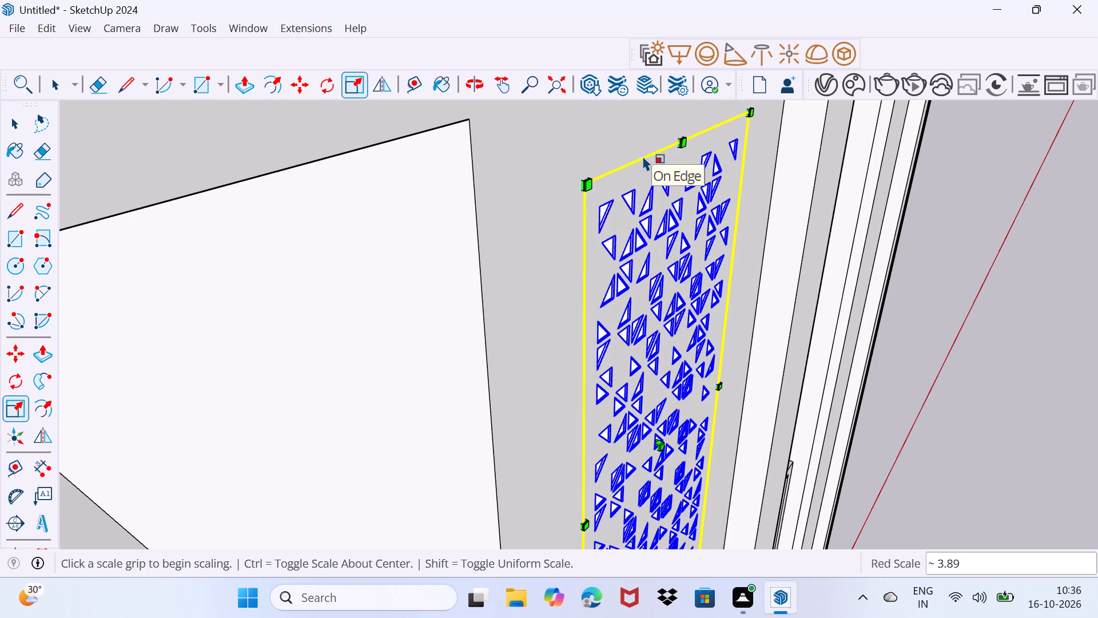
pyautogui.press('space')
pyautogui.moveTo(592, 160); pyautogui.dragTo(599, 126)
# Examine the jali panel in the facade and the surrounding balconies from several angles.
pyautogui.scroll(-13, 578, 163)
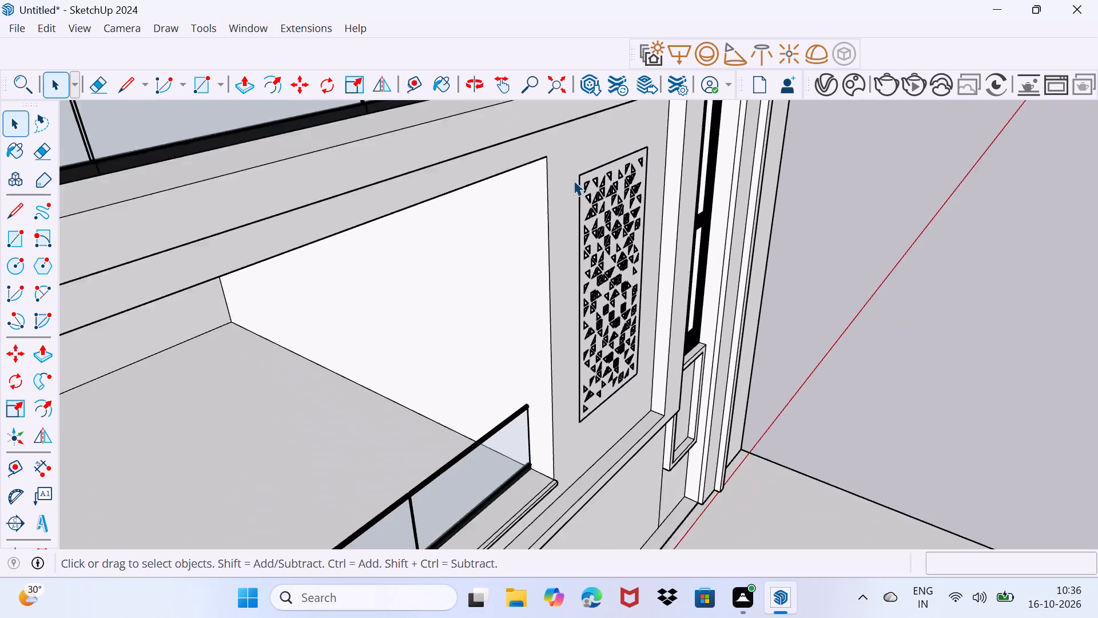
pyautogui.scroll(-4, 574, 180)
pyautogui.moveTo(599, 272); pyautogui.dragTo(371, 159, button='middle')
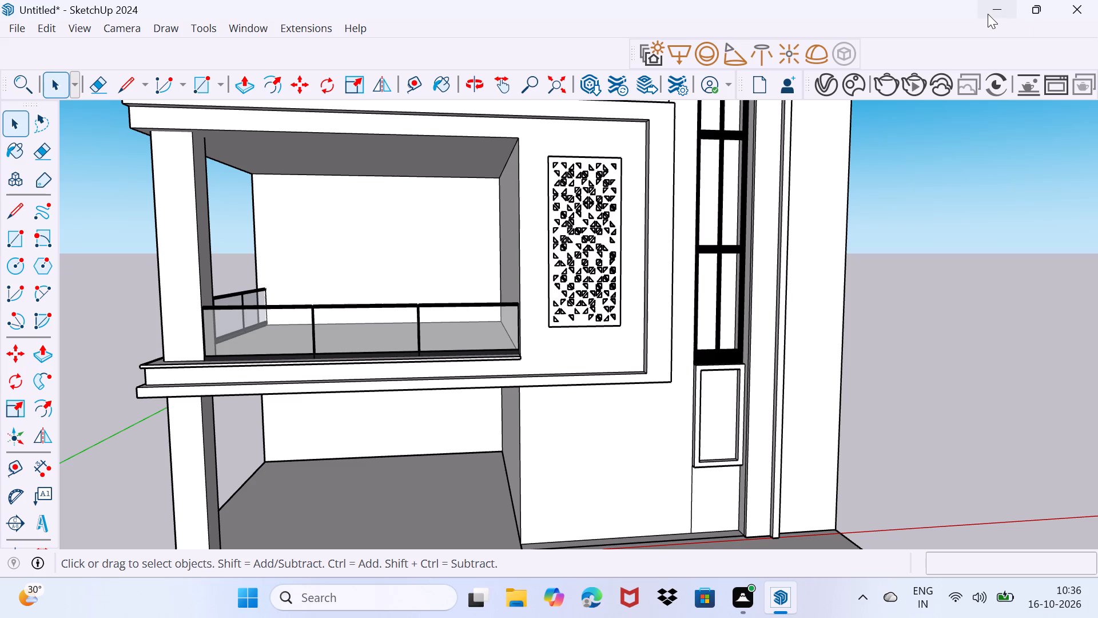
pyautogui.scroll(-4, 984, 23)
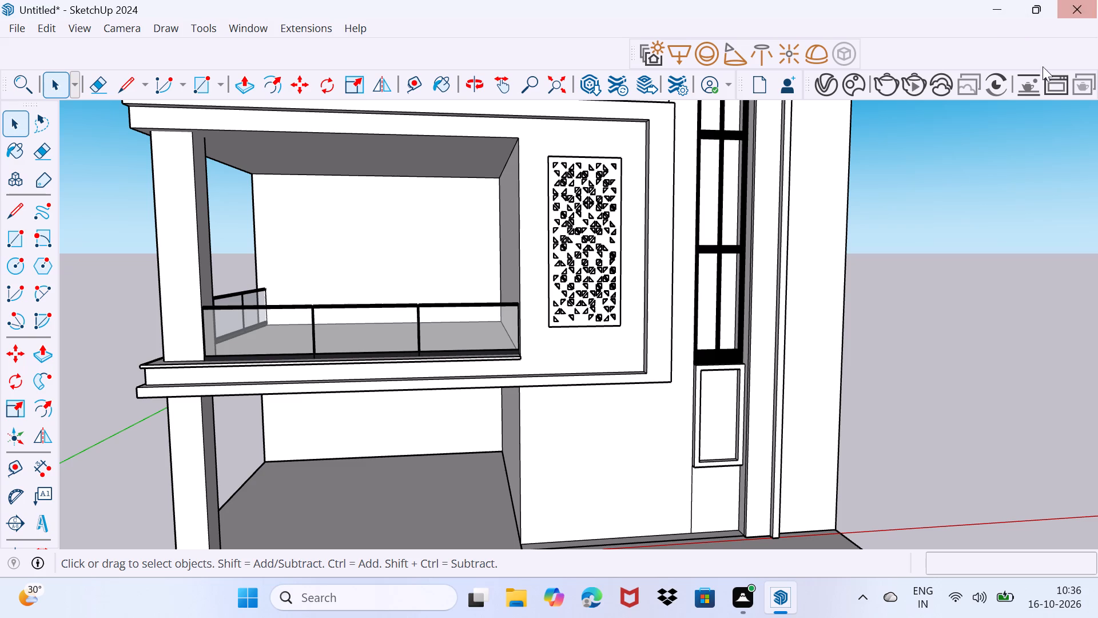
pyautogui.scroll(-3, 519, 143)
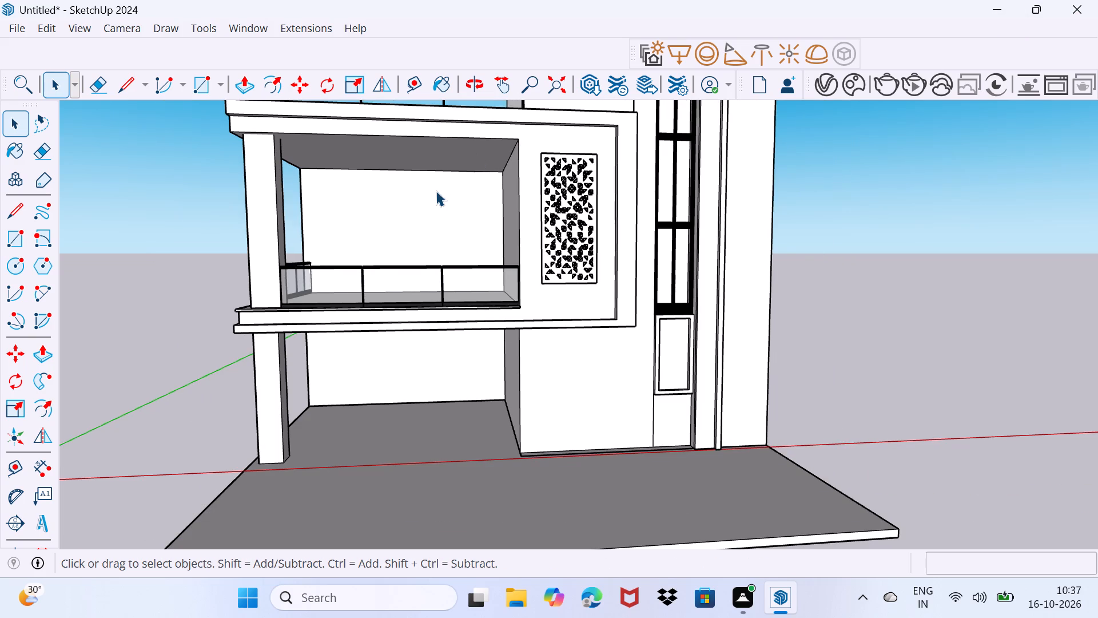
pyautogui.moveTo(433, 193); pyautogui.dragTo(496, 248, button='middle')
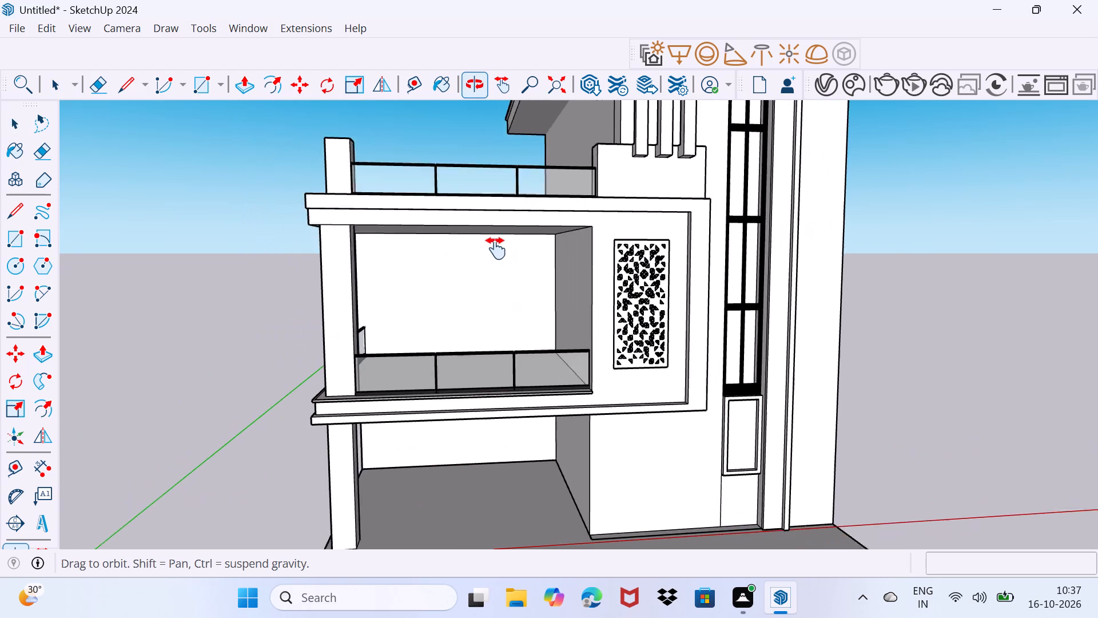
pyautogui.moveTo(496, 248); pyautogui.dragTo(507, 236, button='middle')
pyautogui.moveTo(503, 267); pyautogui.dragTo(606, 303, button='middle')
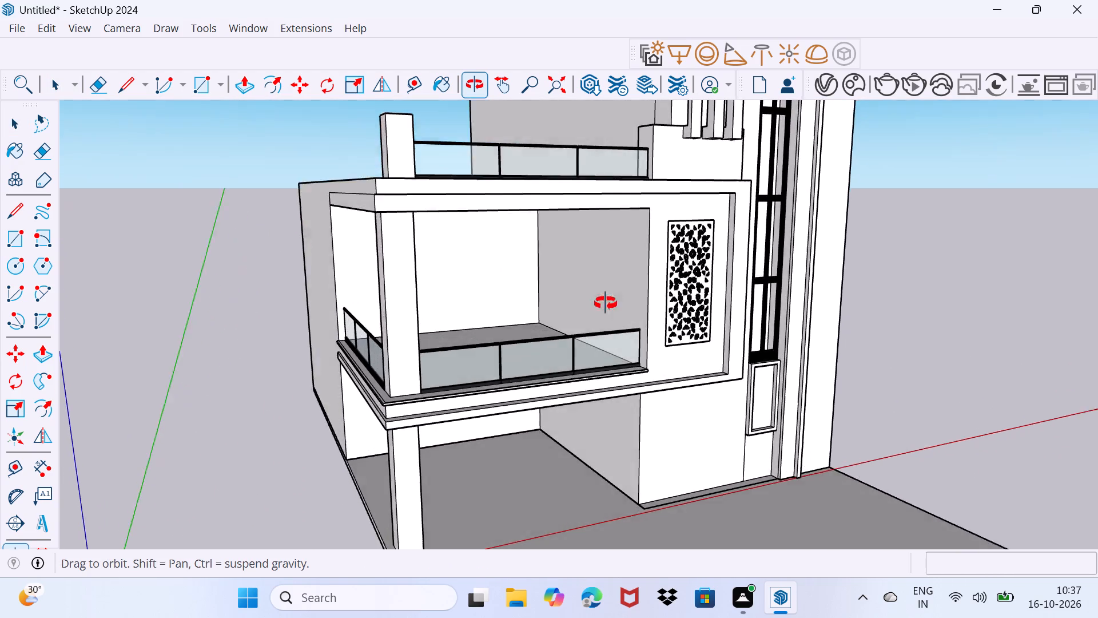
pyautogui.moveTo(606, 303); pyautogui.dragTo(647, 340, button='middle')
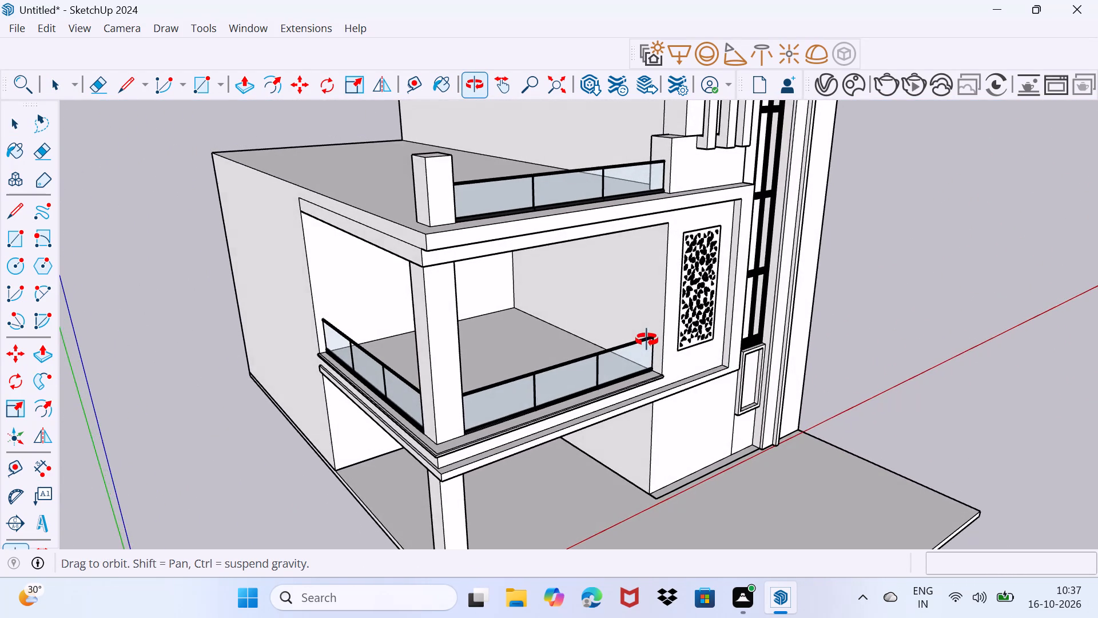
pyautogui.moveTo(647, 340); pyautogui.dragTo(649, 340, button='middle')
# Draw a vertical line on the first-floor balcony's inner side wall from its ceiling edge to its floor edge.
pyautogui.moveTo(617, 322); pyautogui.dragTo(678, 322, button='middle')
pyautogui.scroll(3, 612, 304)
pyautogui.moveTo(586, 312); pyautogui.dragTo(640, 299, button='middle')
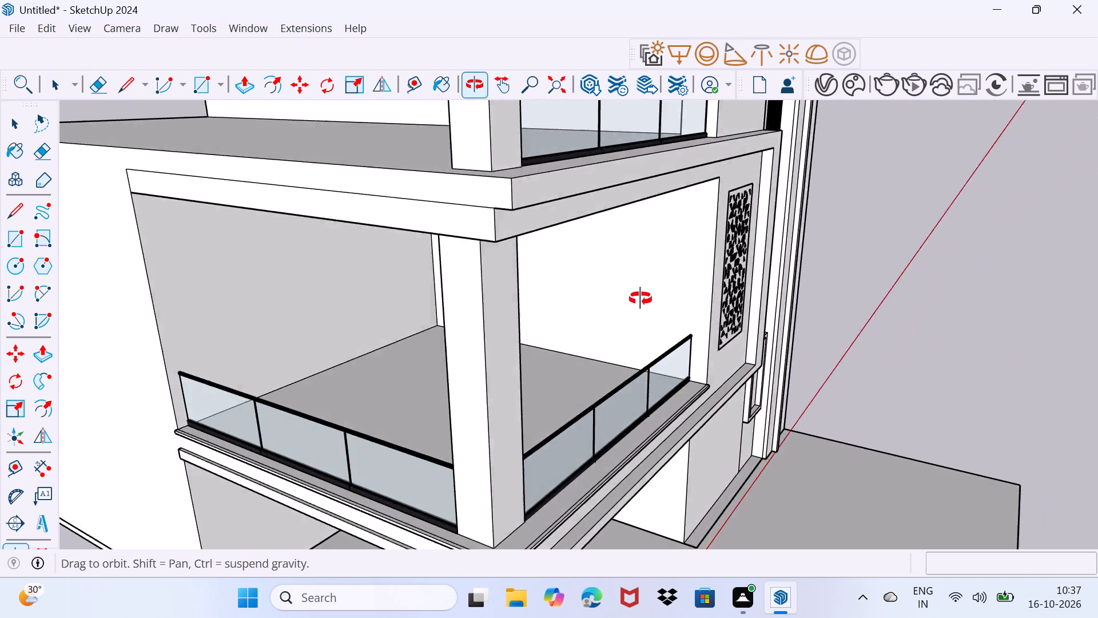
pyautogui.moveTo(640, 299); pyautogui.dragTo(655, 255, button='middle')
pyautogui.press('l')
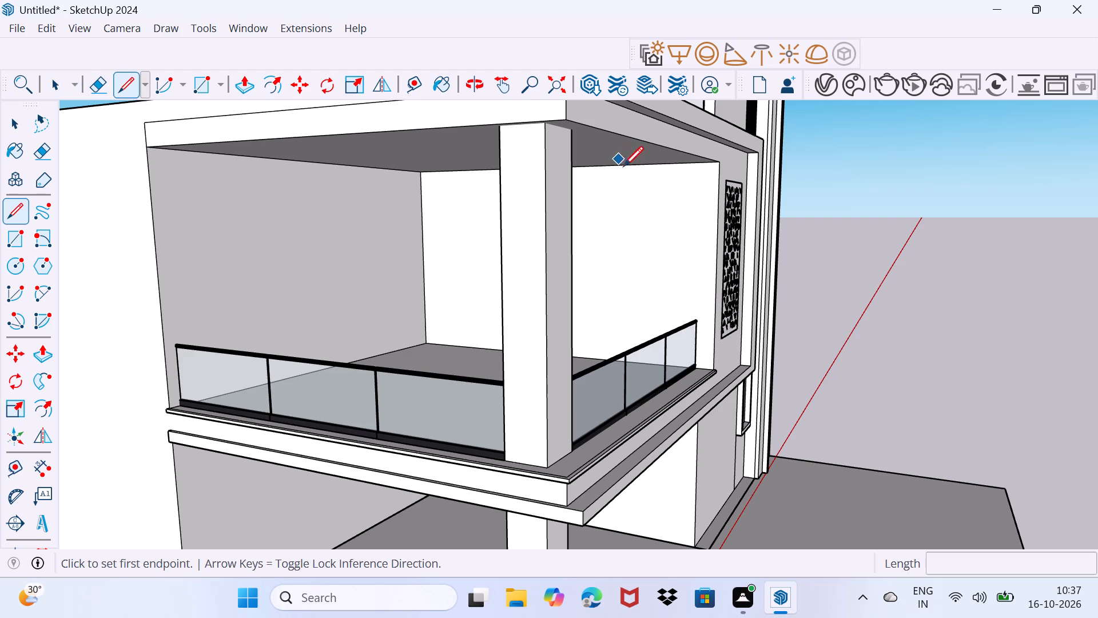
pyautogui.click(625, 169)
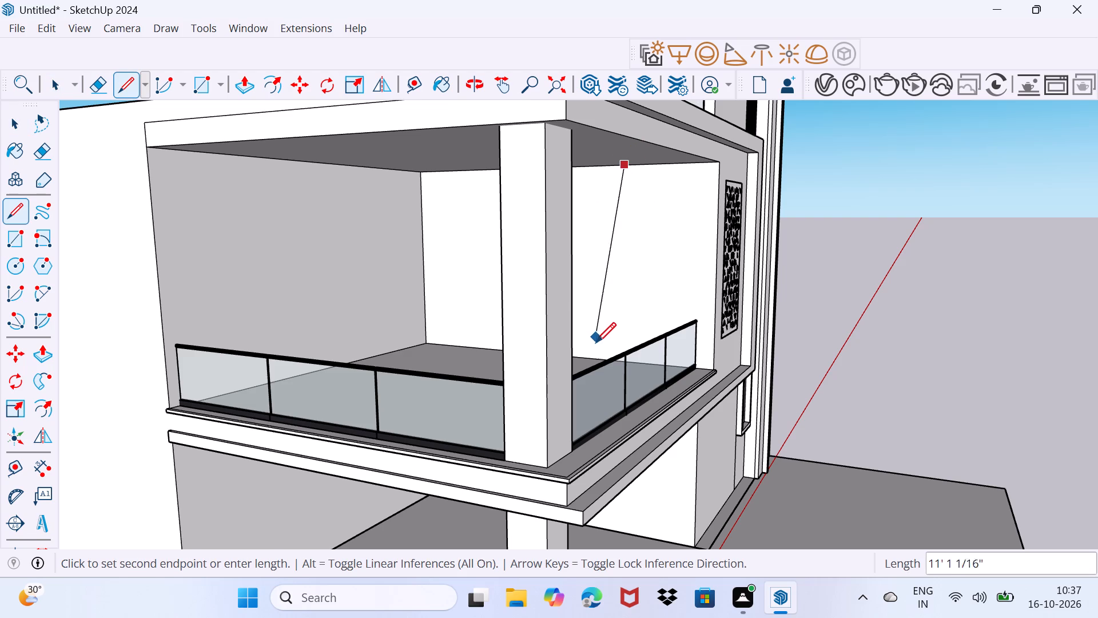
pyautogui.moveTo(600, 353); pyautogui.dragTo(560, 439, button='middle')
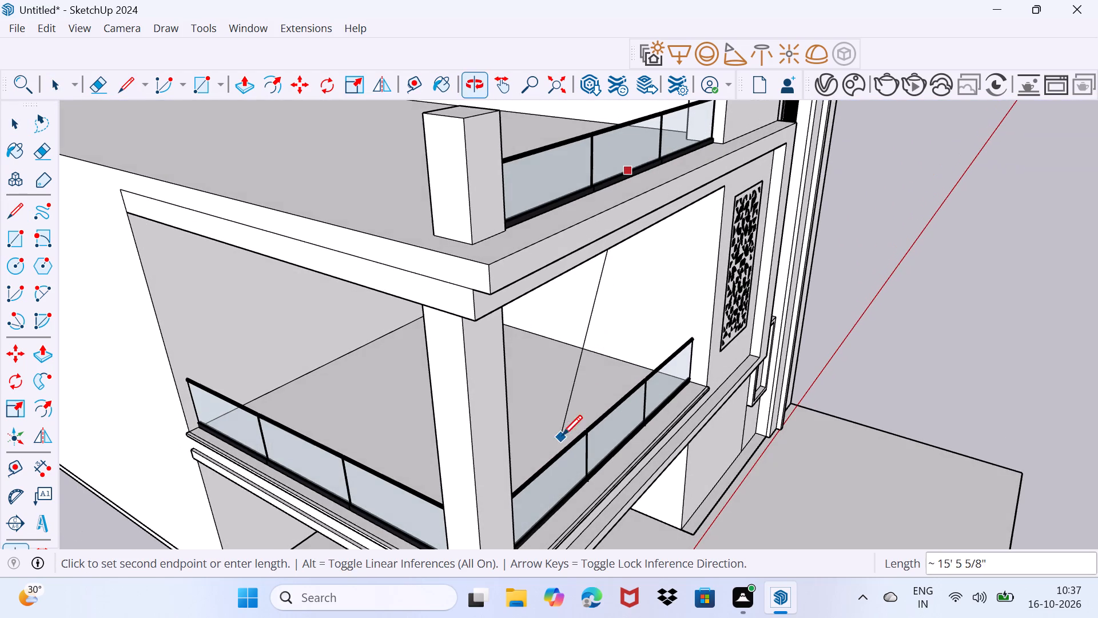
pyautogui.click(615, 354)
pyautogui.press('space')
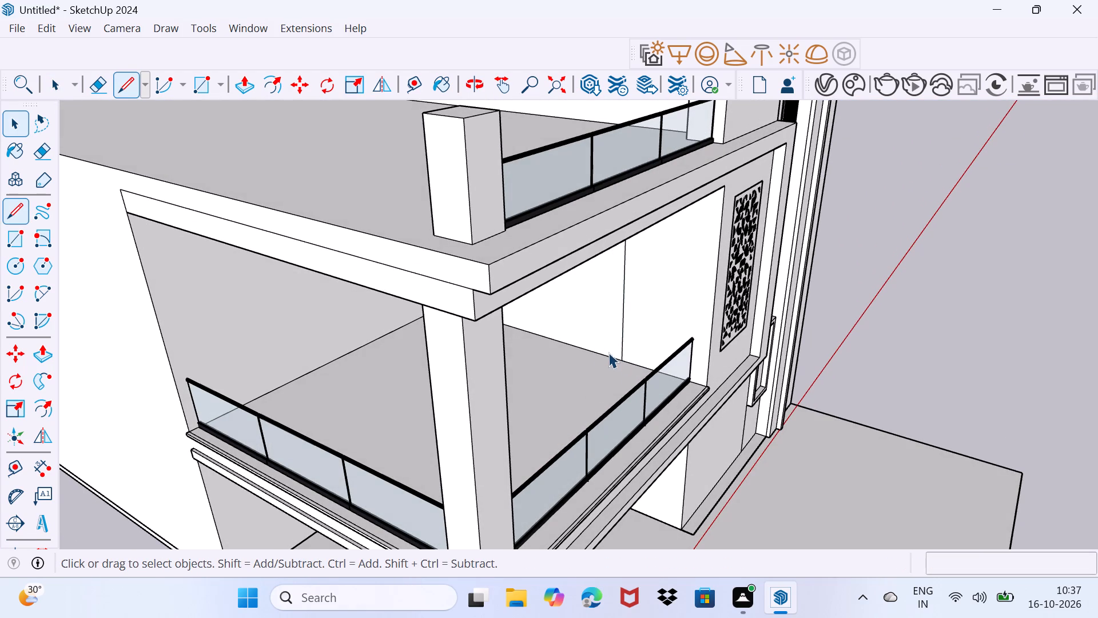
# Push/Pull the rear portion of the divided balcony side wall about 2' into the balcony space.
pyautogui.click(584, 300)
pyautogui.moveTo(605, 300); pyautogui.dragTo(601, 258, button='middle')
pyautogui.press('p')
pyautogui.click(592, 261)
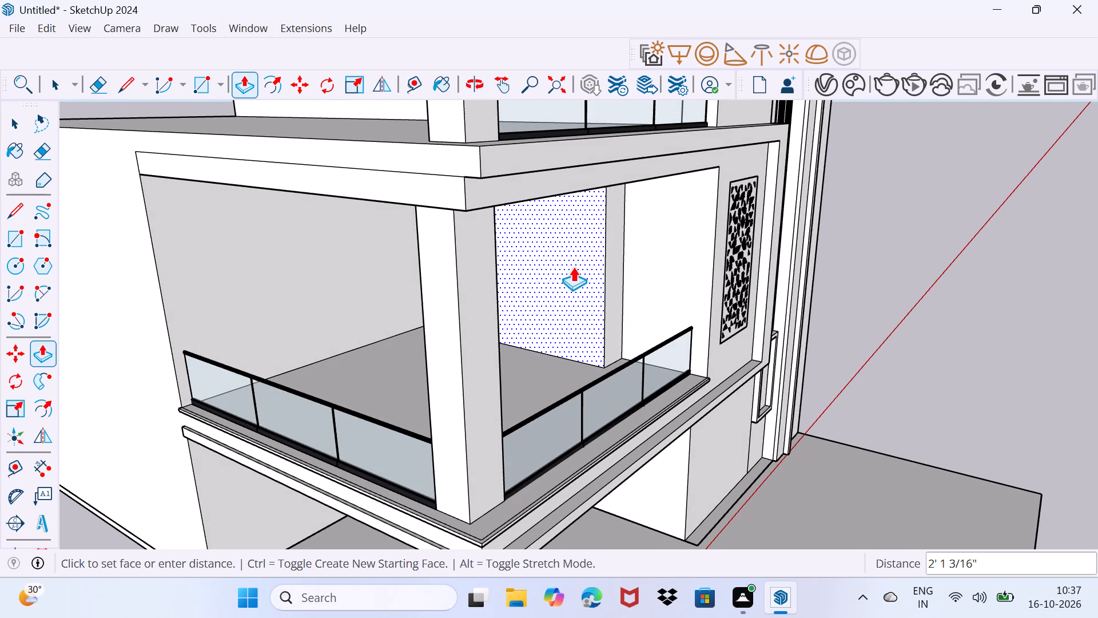
pyautogui.click(573, 267)
pyautogui.press('space')
pyautogui.moveTo(542, 312); pyautogui.dragTo(555, 288)
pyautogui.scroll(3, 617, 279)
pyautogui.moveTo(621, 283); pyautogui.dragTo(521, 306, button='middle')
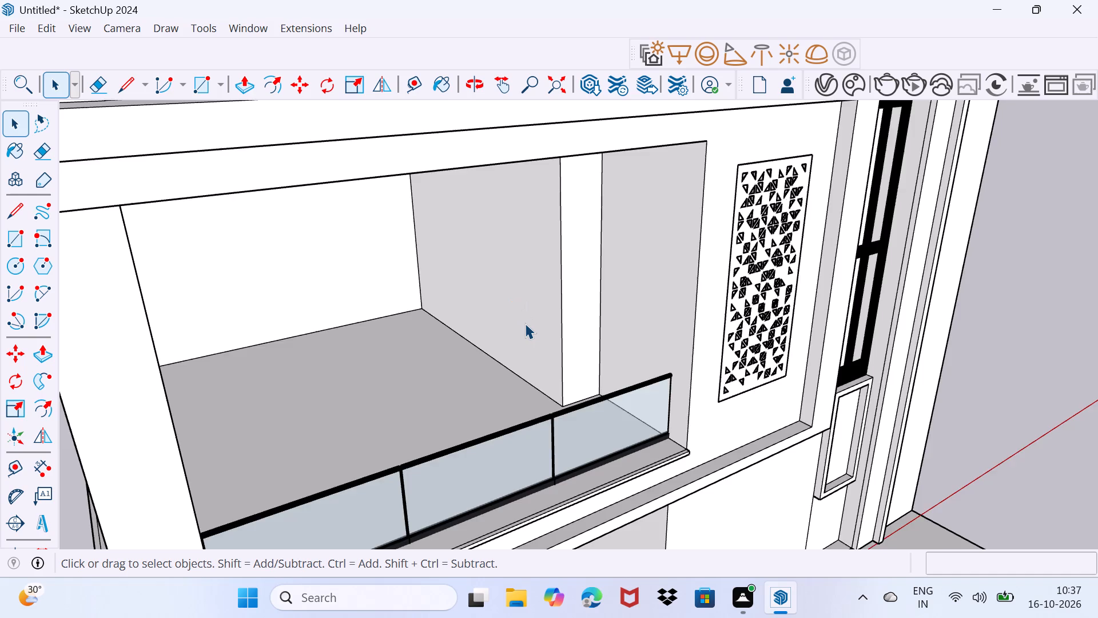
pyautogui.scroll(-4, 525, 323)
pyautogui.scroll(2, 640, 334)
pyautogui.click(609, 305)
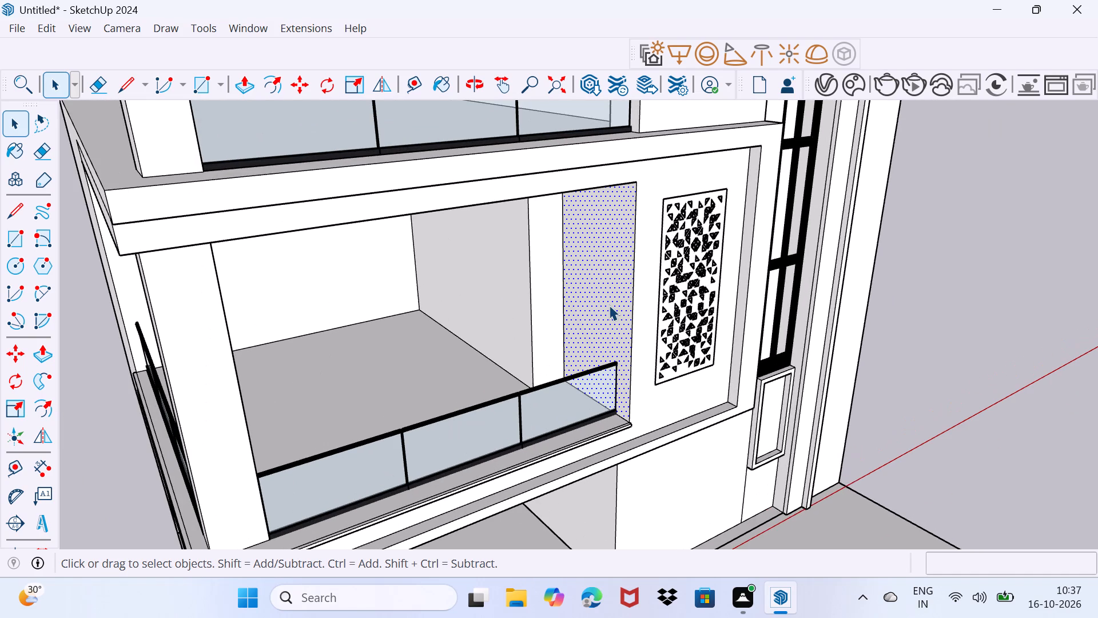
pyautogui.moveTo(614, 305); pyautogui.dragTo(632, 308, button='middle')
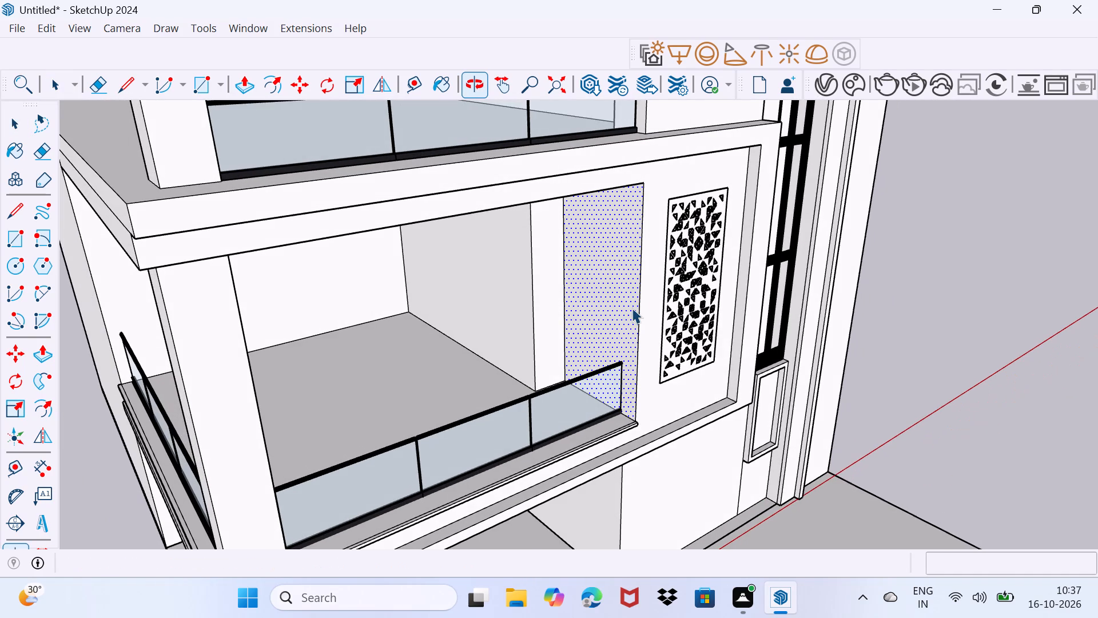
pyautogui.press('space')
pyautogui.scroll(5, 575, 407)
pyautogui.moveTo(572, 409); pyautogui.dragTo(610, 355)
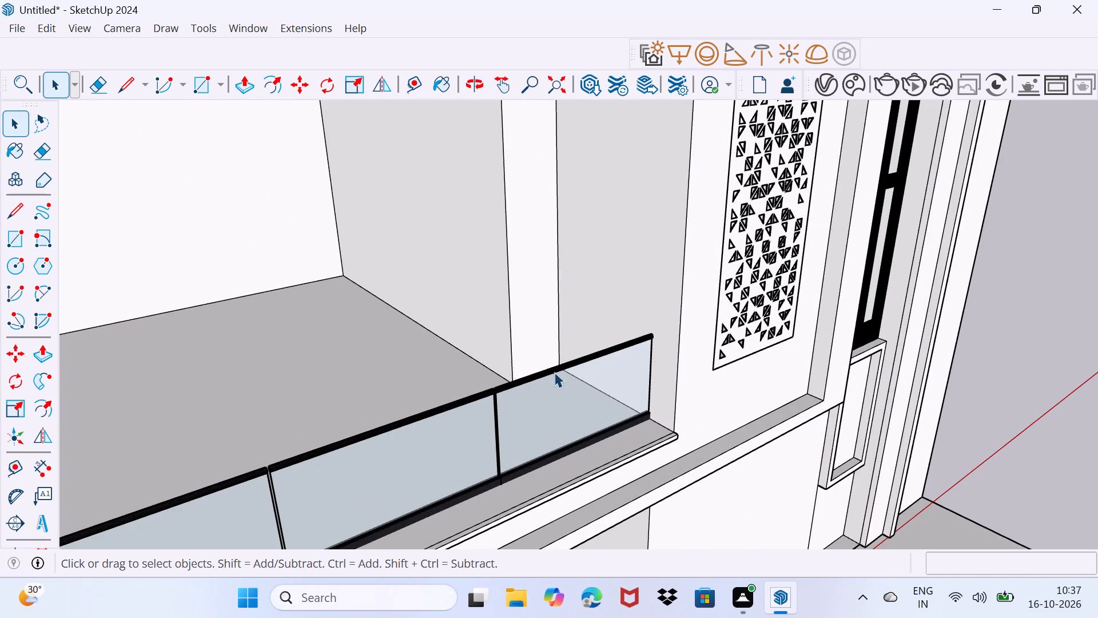
# Draw a rectangle about 10' 8 5/8" by 8' 4 1/8" on the first-floor balcony's back wall, with its base on the floor edge.
pyautogui.scroll(-9, 553, 363)
pyautogui.moveTo(530, 376); pyautogui.dragTo(415, 343, button='middle')
pyautogui.scroll(3, 401, 323)
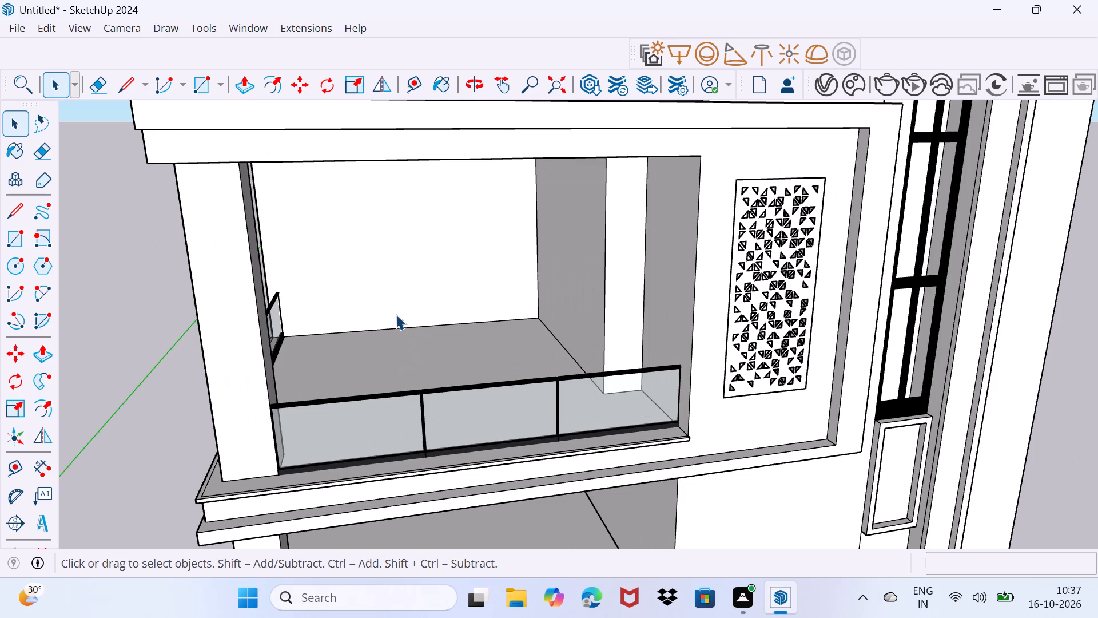
pyautogui.scroll(4, 363, 291)
pyautogui.moveTo(373, 272); pyautogui.dragTo(373, 304, button='middle')
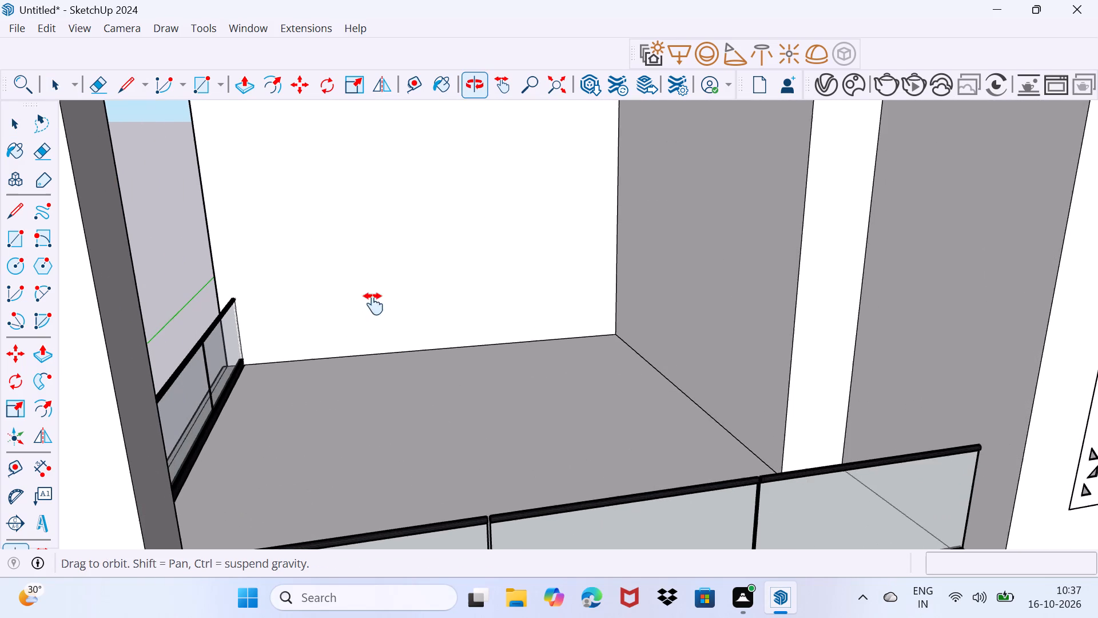
pyautogui.moveTo(373, 304); pyautogui.dragTo(368, 347, button='middle')
pyautogui.middleClick(362, 375)
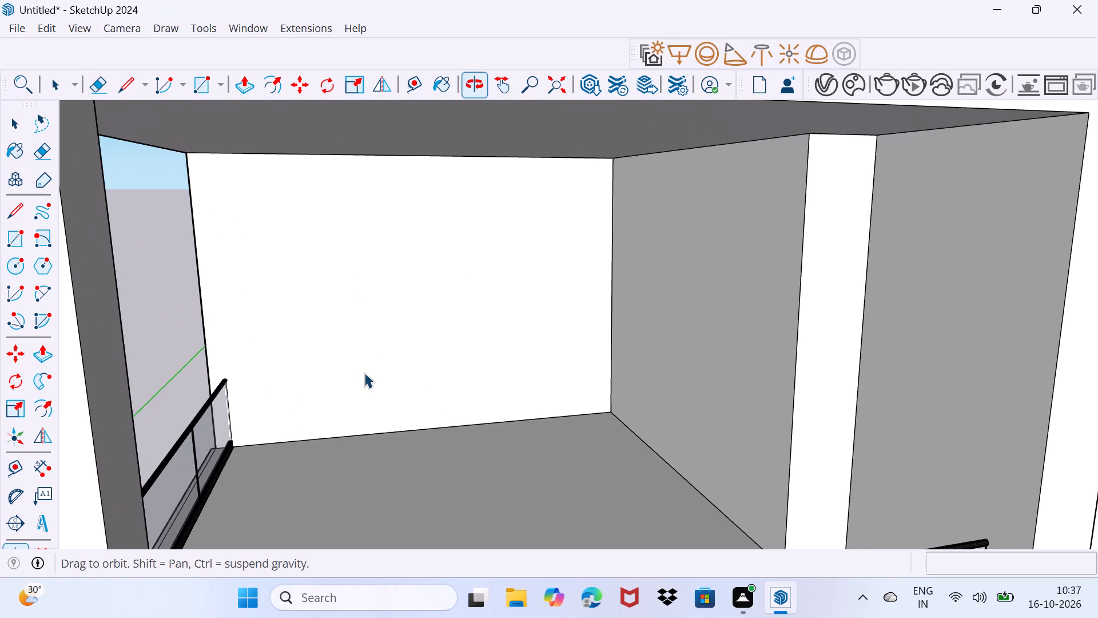
pyautogui.press('r')
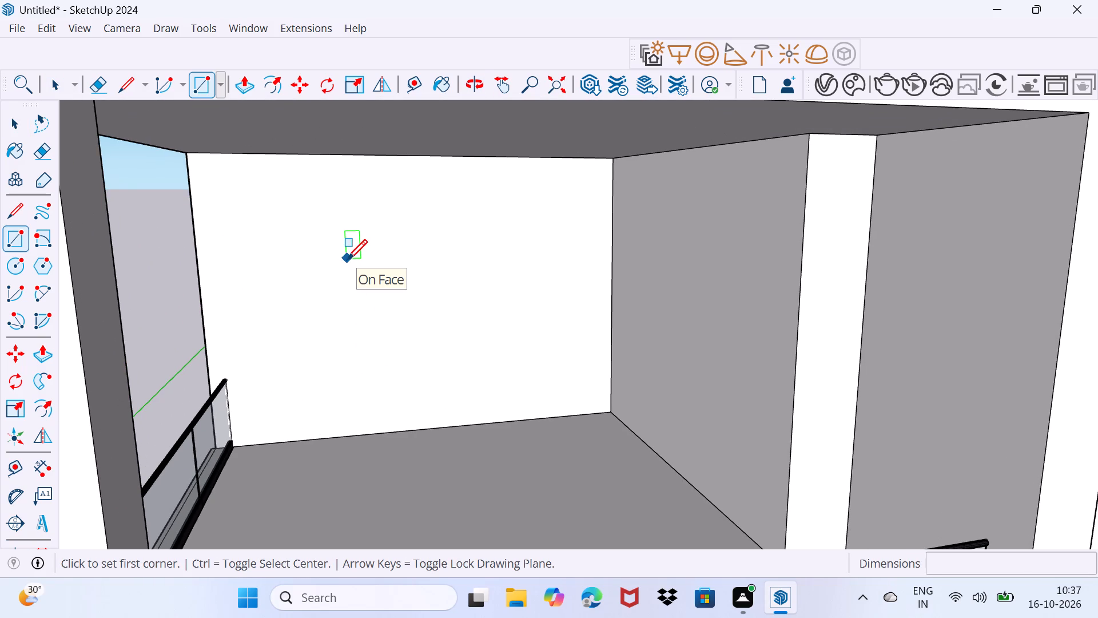
pyautogui.click(306, 251)
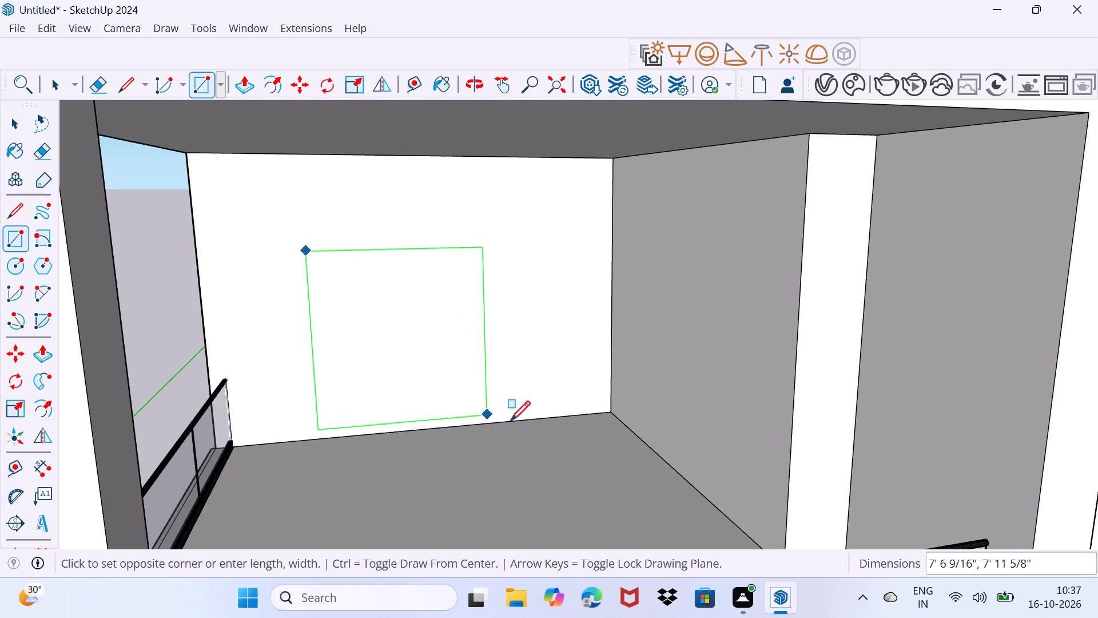
pyautogui.click(552, 419)
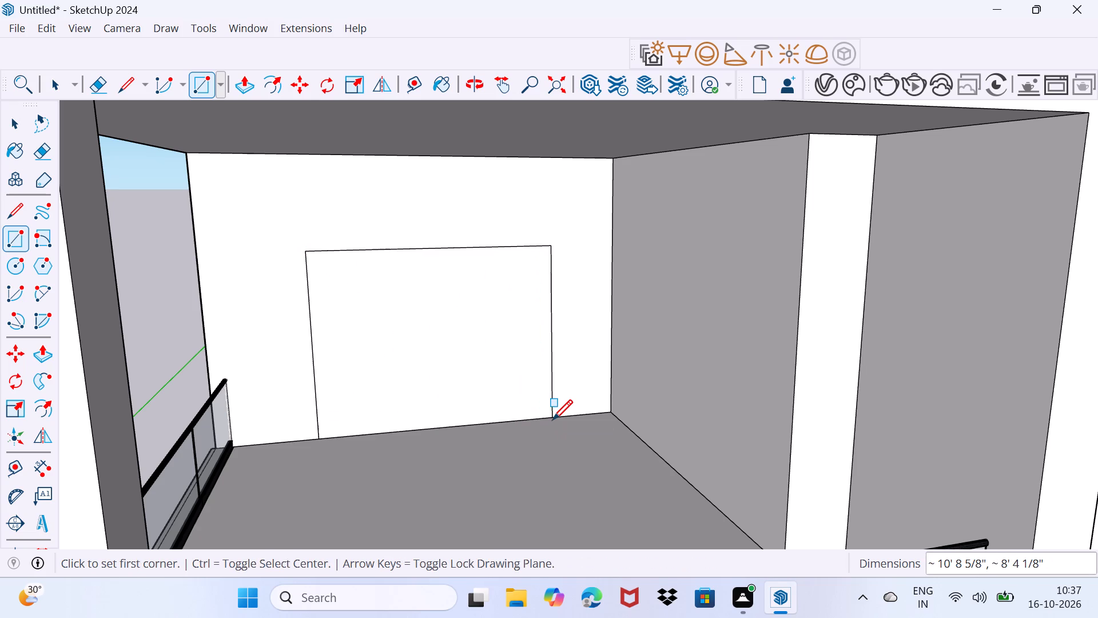
# Push/Pull the rectangle on the first-floor balcony's back wall inward to form a recessed opening.
pyautogui.press('space')
pyautogui.moveTo(492, 479); pyautogui.dragTo(527, 419)
pyautogui.scroll(-4, 512, 395)
pyautogui.click(454, 367)
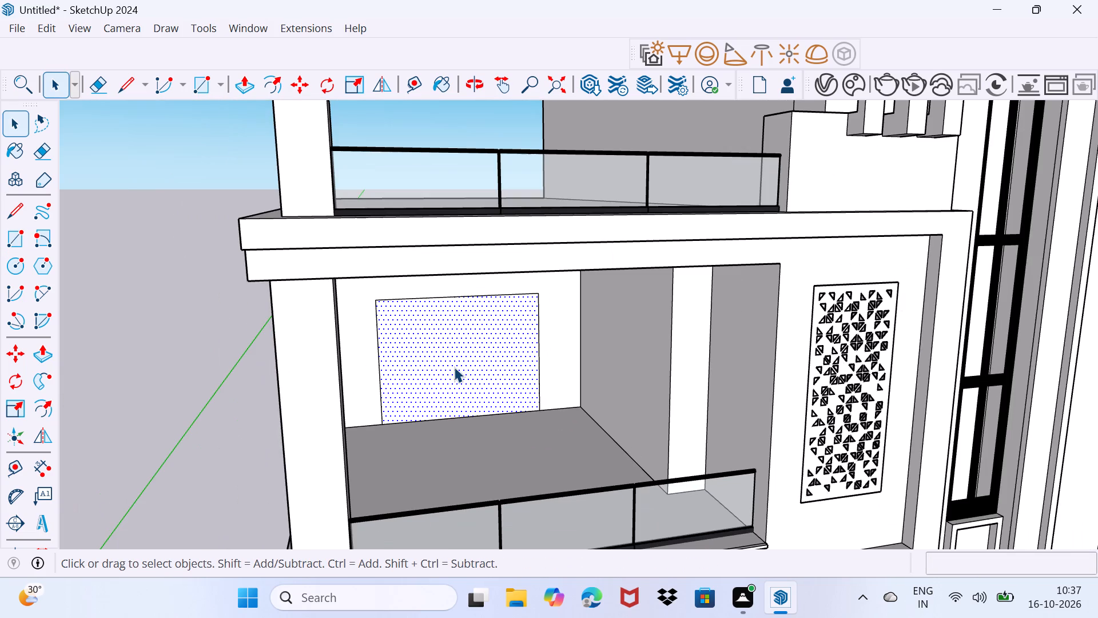
pyautogui.press('p')
pyautogui.click(454, 367)
pyautogui.click(443, 343)
pyautogui.press('space')
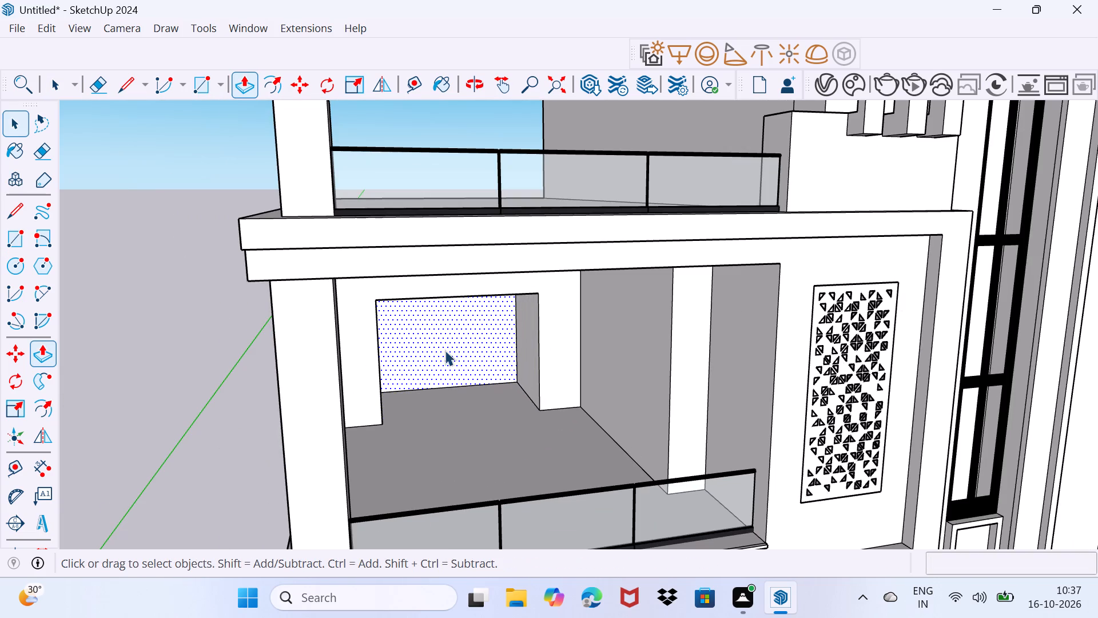
pyautogui.moveTo(439, 469); pyautogui.dragTo(457, 454)
pyautogui.moveTo(435, 411); pyautogui.dragTo(405, 358, button='middle')
pyautogui.scroll(-1, 405, 356)
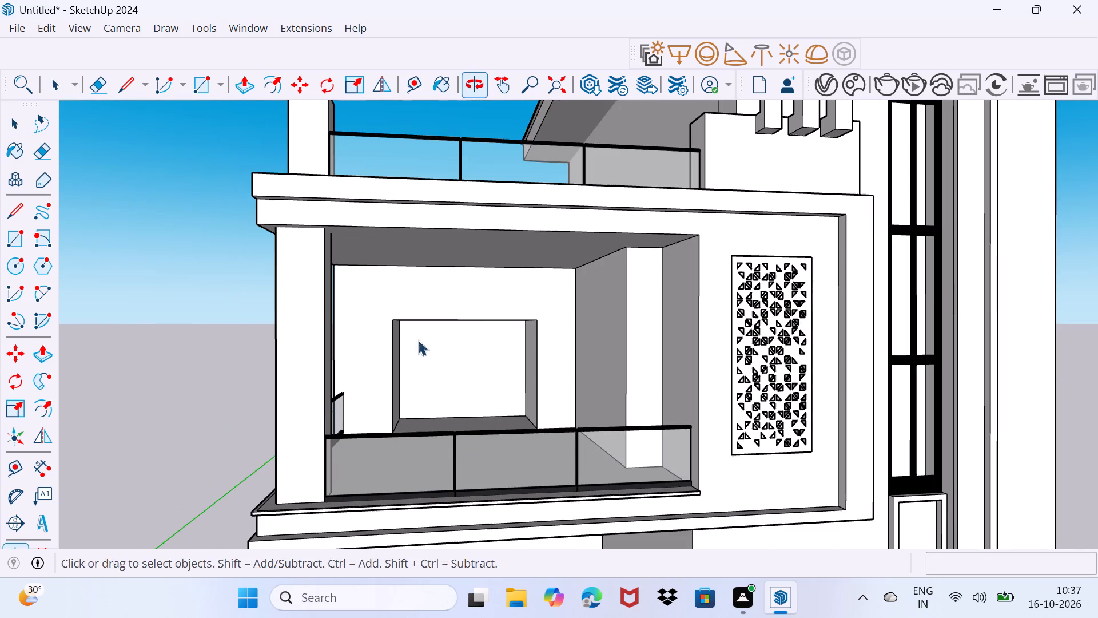
# Open 3D Warehouse and search for "window".
pyautogui.click(251, 25)
pyautogui.click(320, 169)
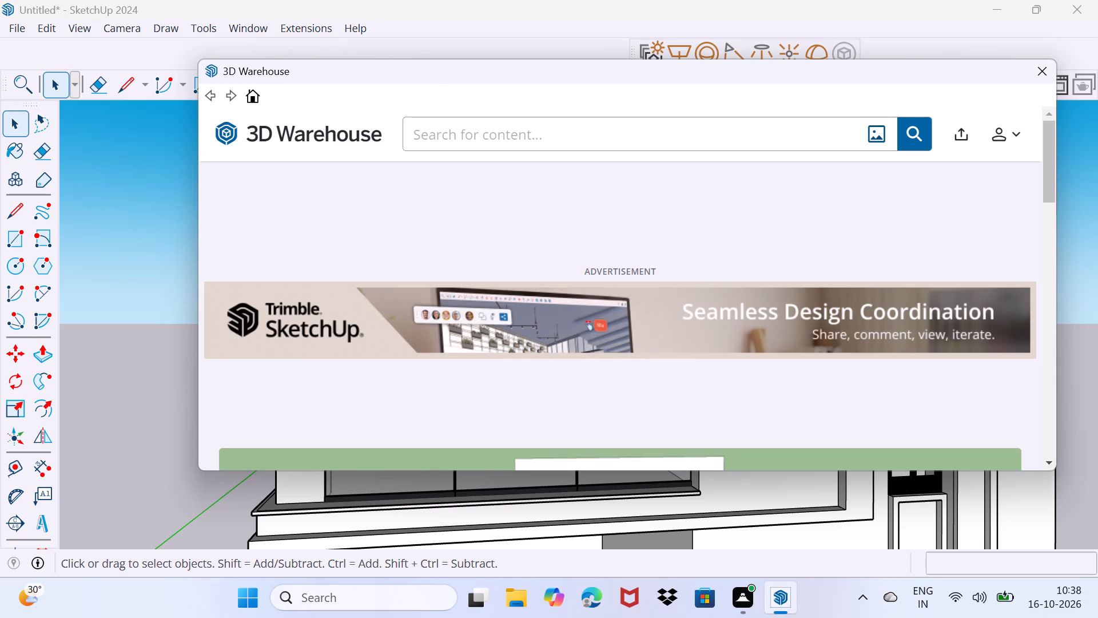
pyautogui.click(453, 134)
pyautogui.press('w')
pyautogui.write('in')
pyautogui.write('dow')
pyautogui.press('Return')
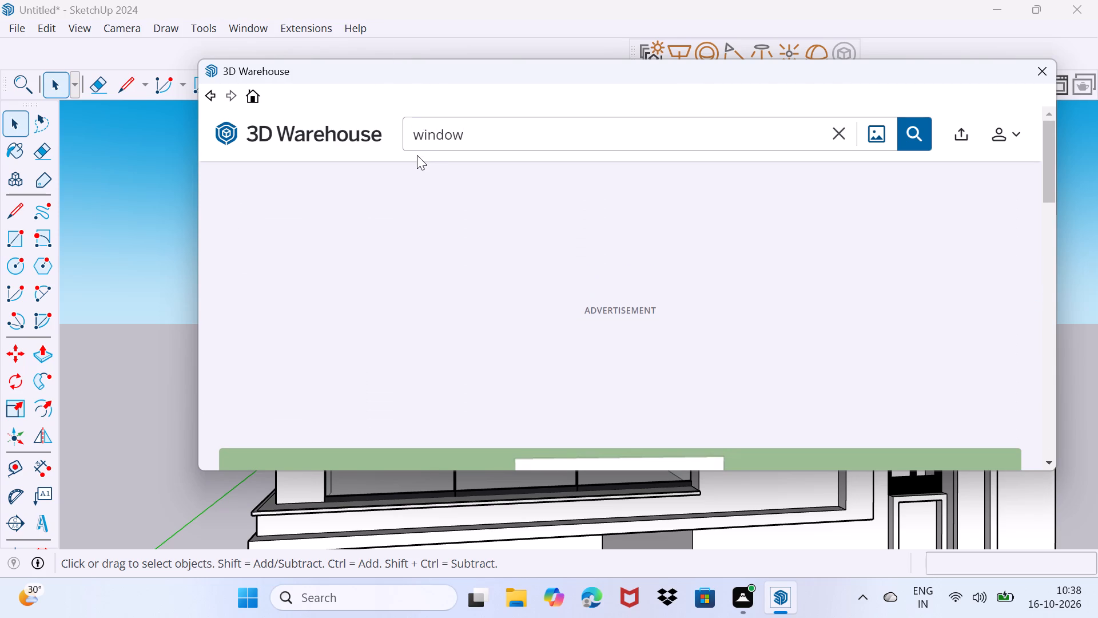
# Replace the 3D Warehouse search with "door and window" and skim the first model results.
pyautogui.click(570, 136)
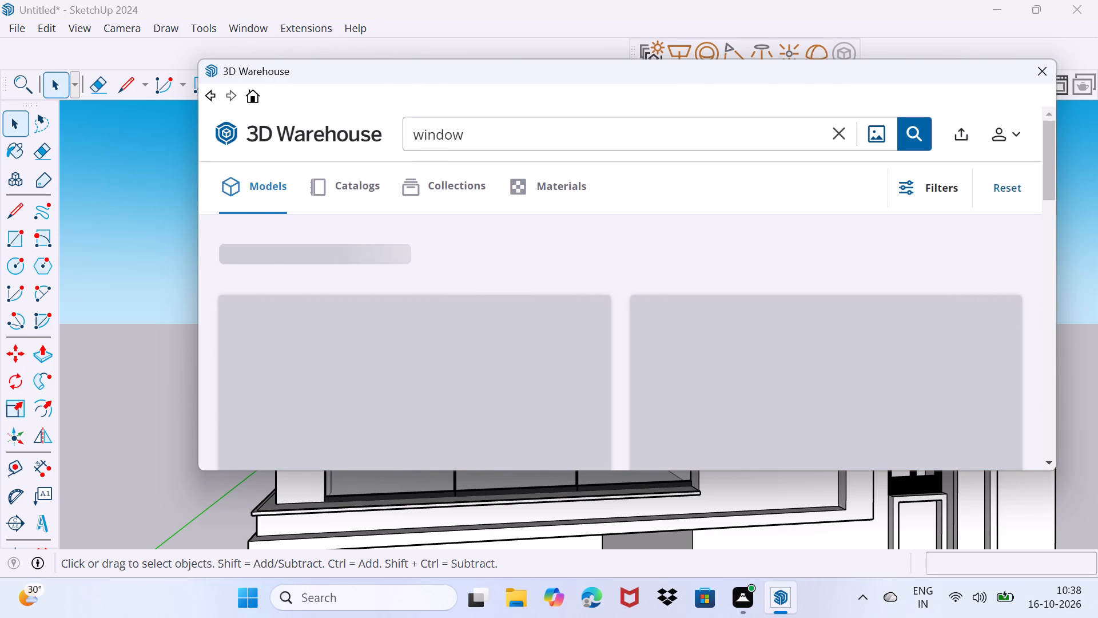
pyautogui.press('BackSpace')
pyautogui.press('BackSpace')
pyautogui.press('BackSpace')
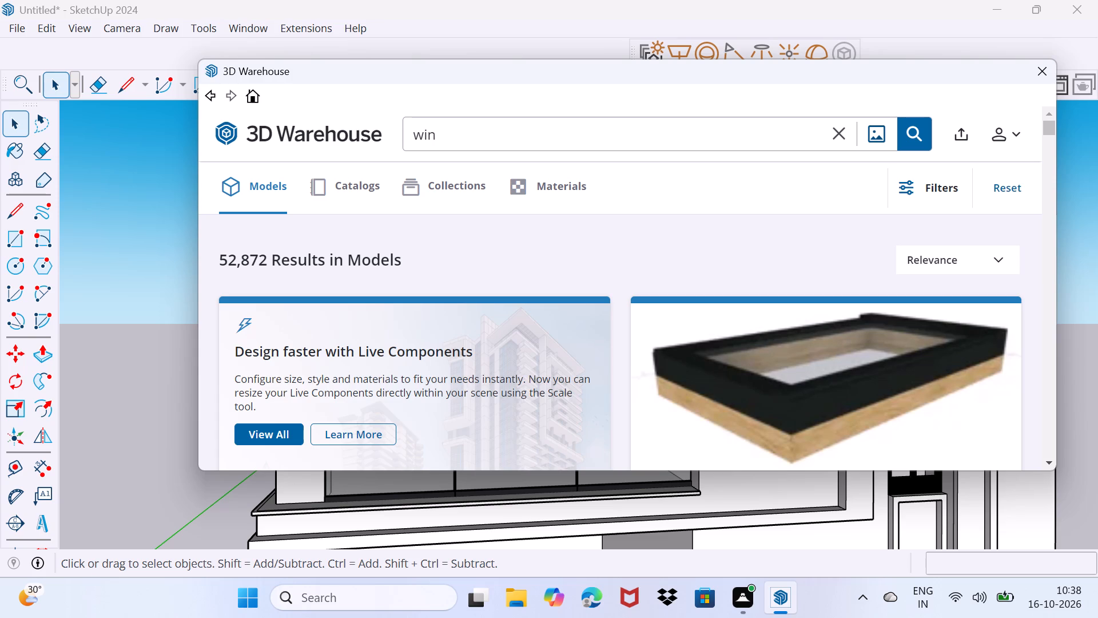
pyautogui.press('BackSpace')
pyautogui.press('BackSpace')
pyautogui.press('BackSpace')
pyautogui.write('dooe')
pyautogui.press('BackSpace')
pyautogui.write('r')
pyautogui.press('space')
pyautogui.write('and')
pyautogui.press('space')
pyautogui.write('wind')
pyautogui.press('o')
pyautogui.press('w')
pyautogui.press('Return')
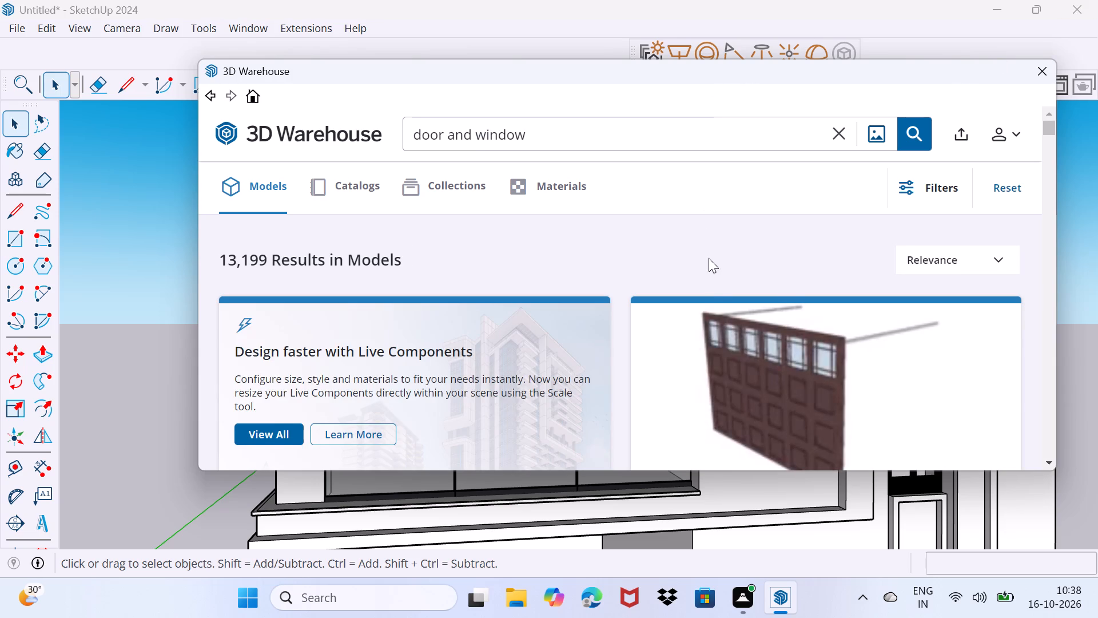
pyautogui.scroll(-3, 710, 296)
pyautogui.scroll(-5, 737, 360)
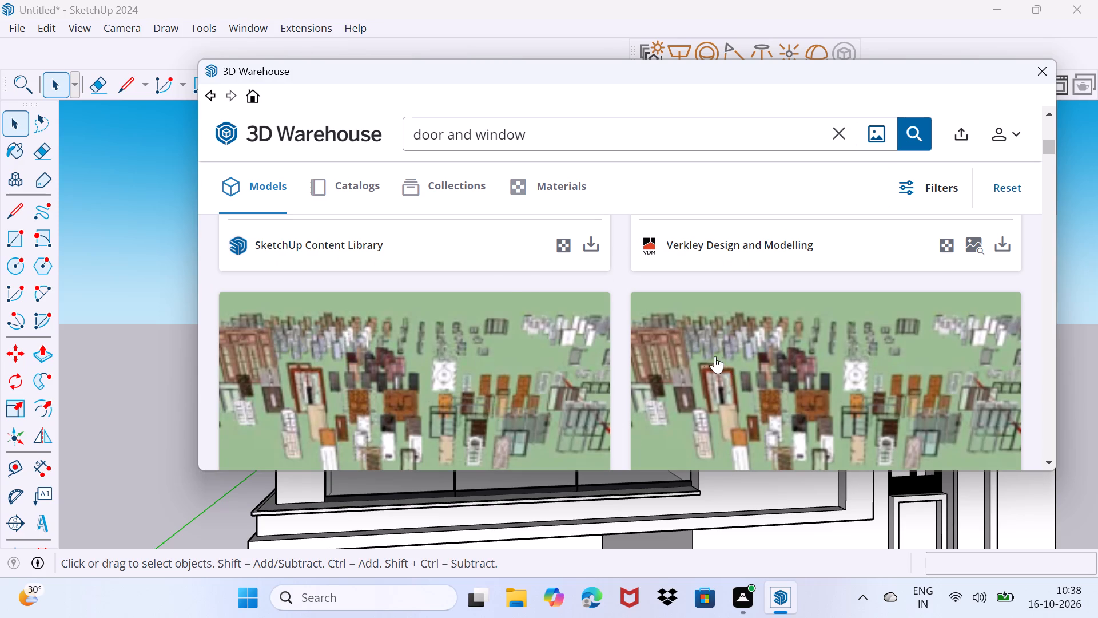
# Browse the door and window collections for a unit that suits the balcony's back-wall opening.
pyautogui.click(428, 178)
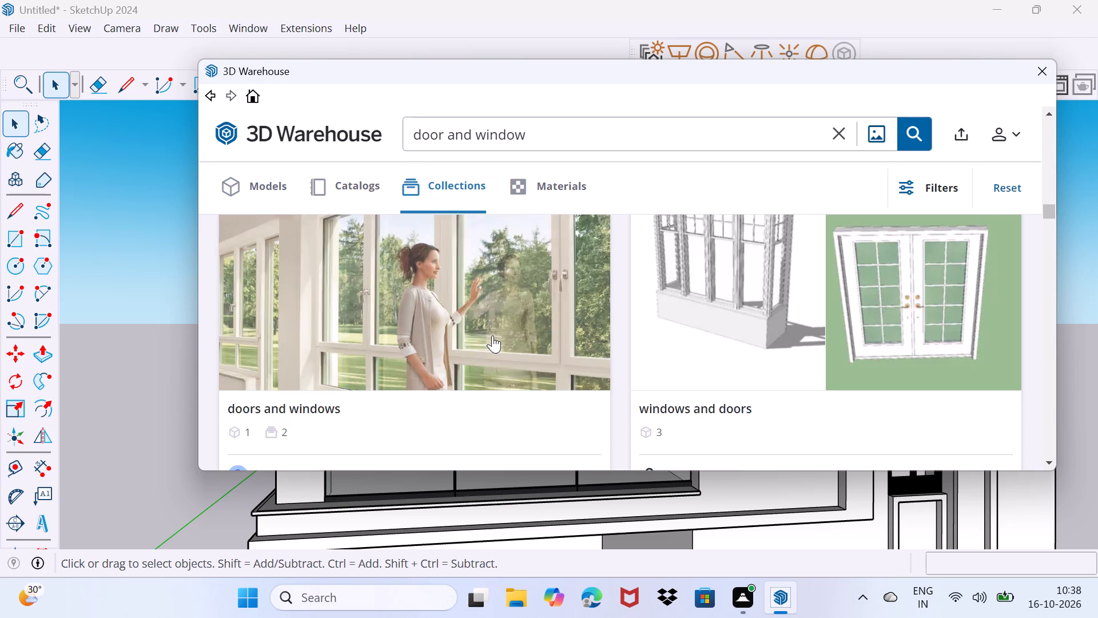
pyautogui.scroll(-5, 492, 336)
pyautogui.scroll(2, 492, 336)
pyautogui.scroll(-2, 492, 336)
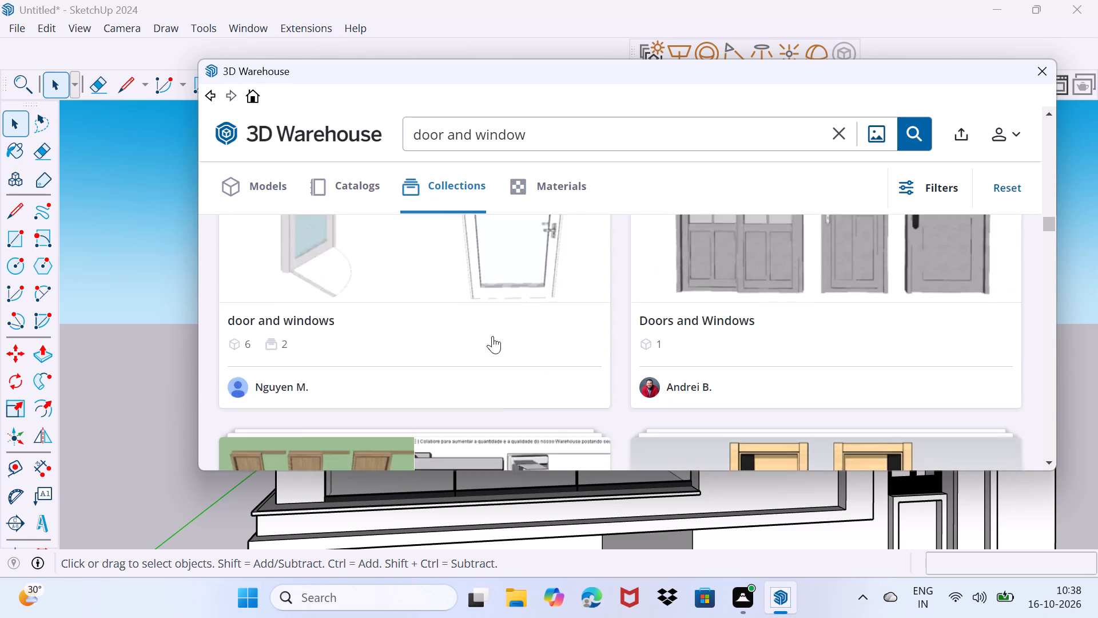
pyautogui.scroll(-3, 492, 336)
pyautogui.scroll(6, 492, 336)
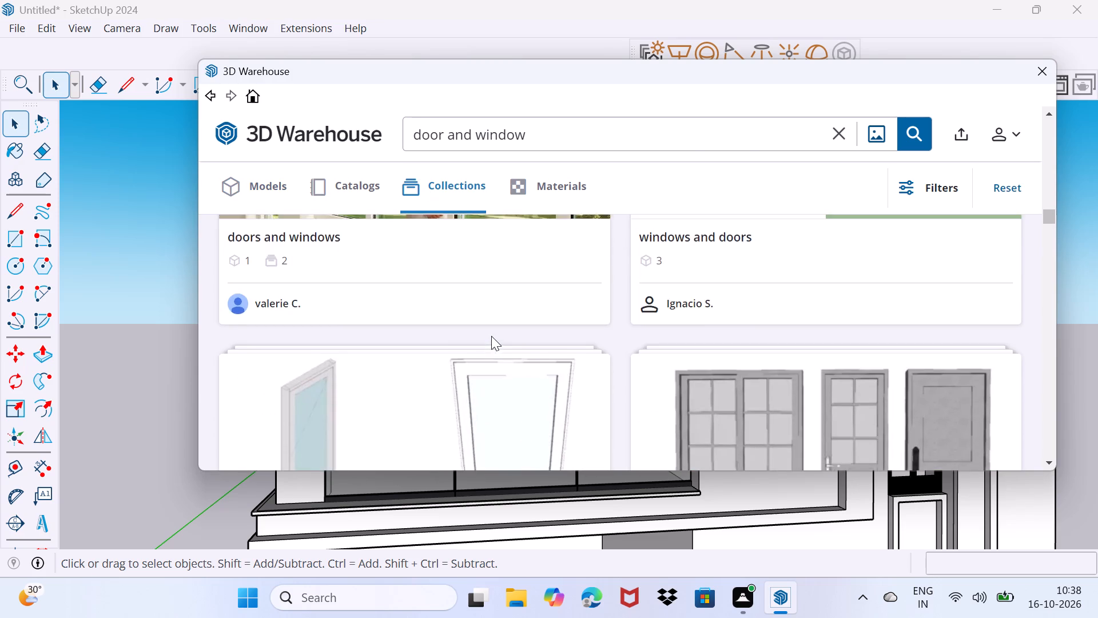
pyautogui.scroll(-14, 491, 336)
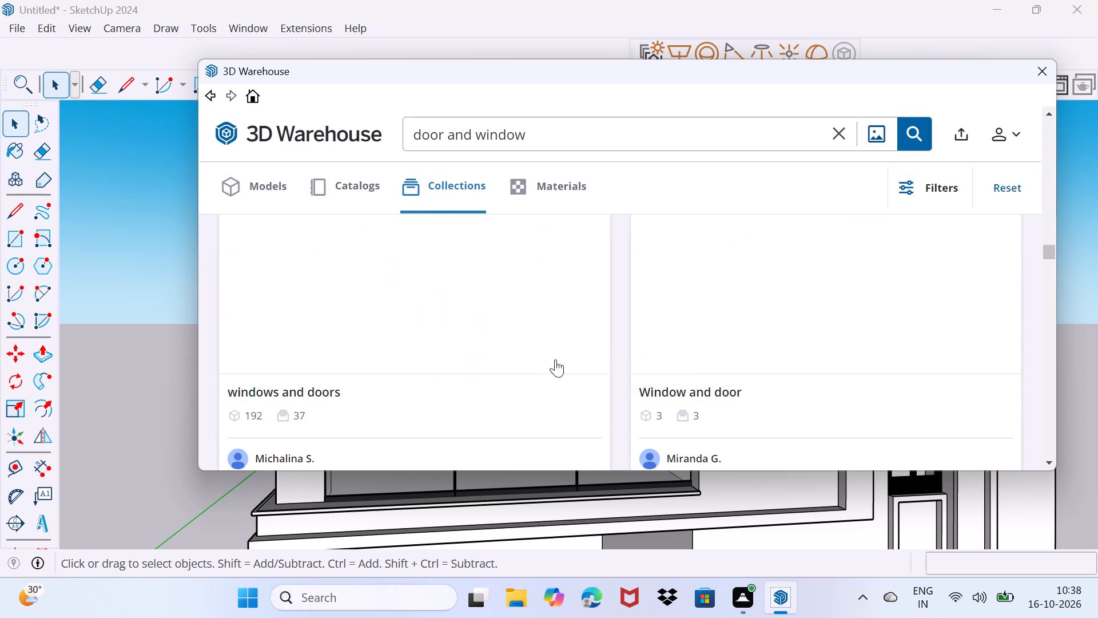
pyautogui.scroll(-4, 627, 336)
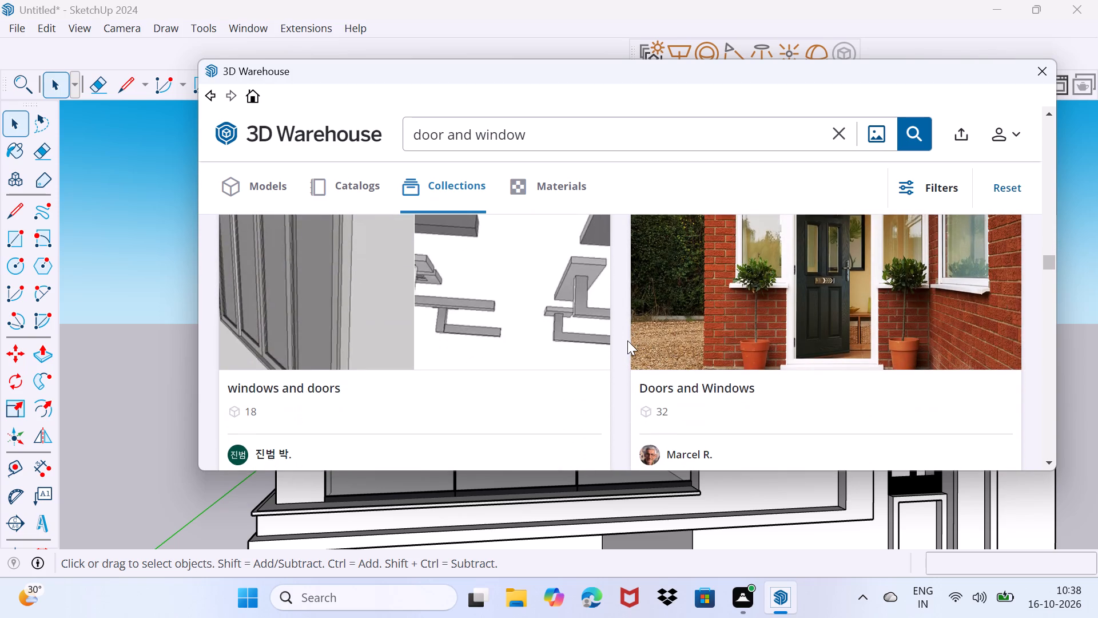
pyautogui.scroll(-5, 627, 340)
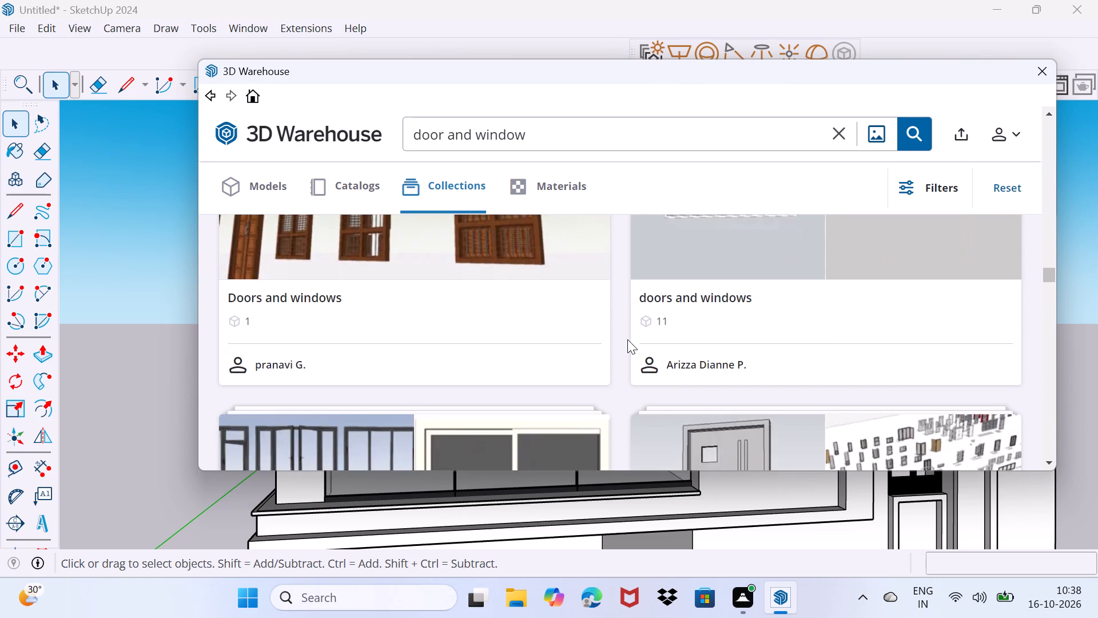
pyautogui.scroll(2, 627, 339)
pyautogui.scroll(-5, 627, 339)
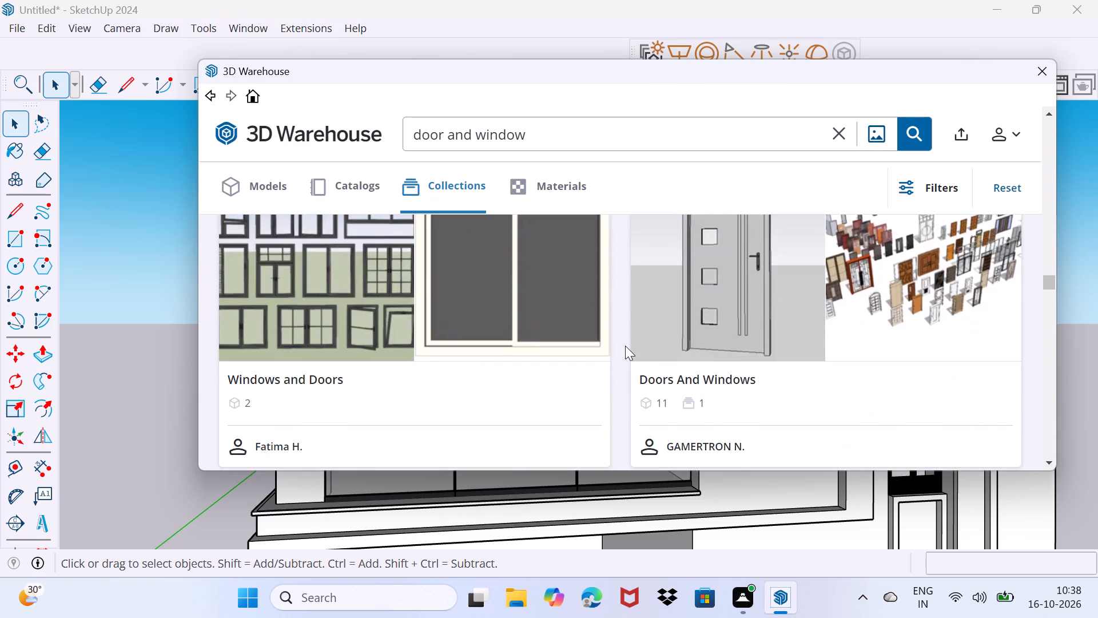
pyautogui.scroll(-11, 625, 346)
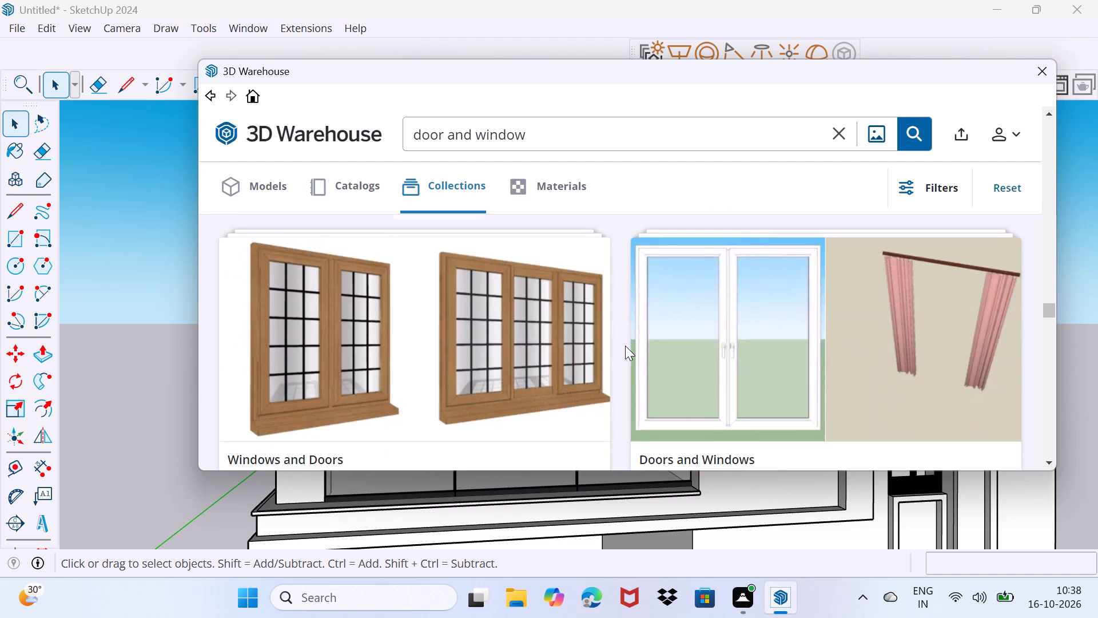
pyautogui.scroll(-9, 625, 346)
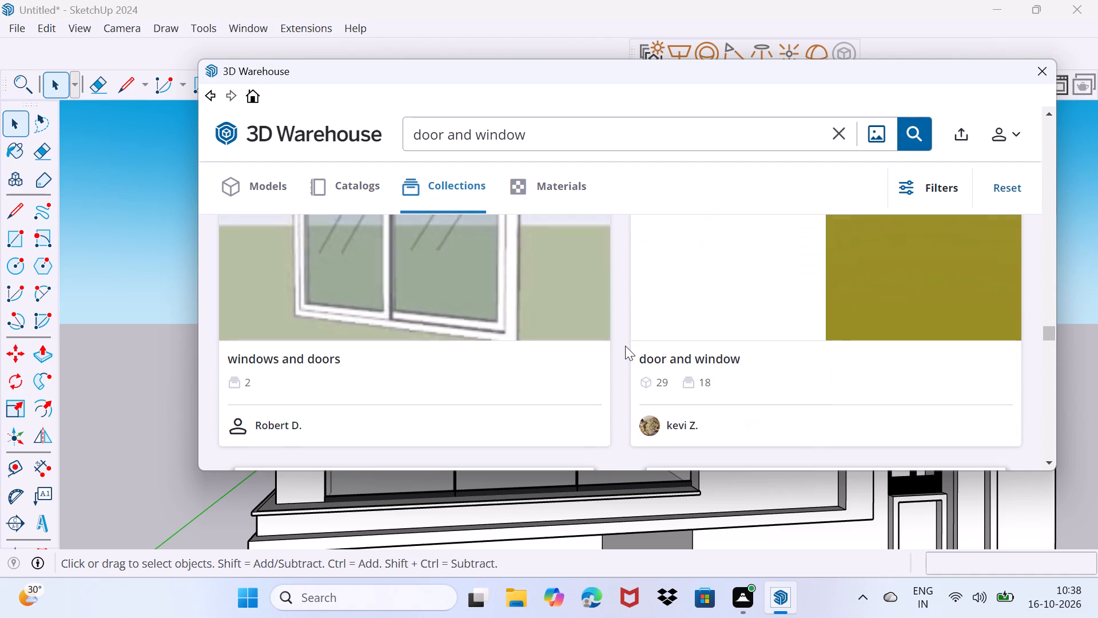
pyautogui.scroll(-9, 625, 346)
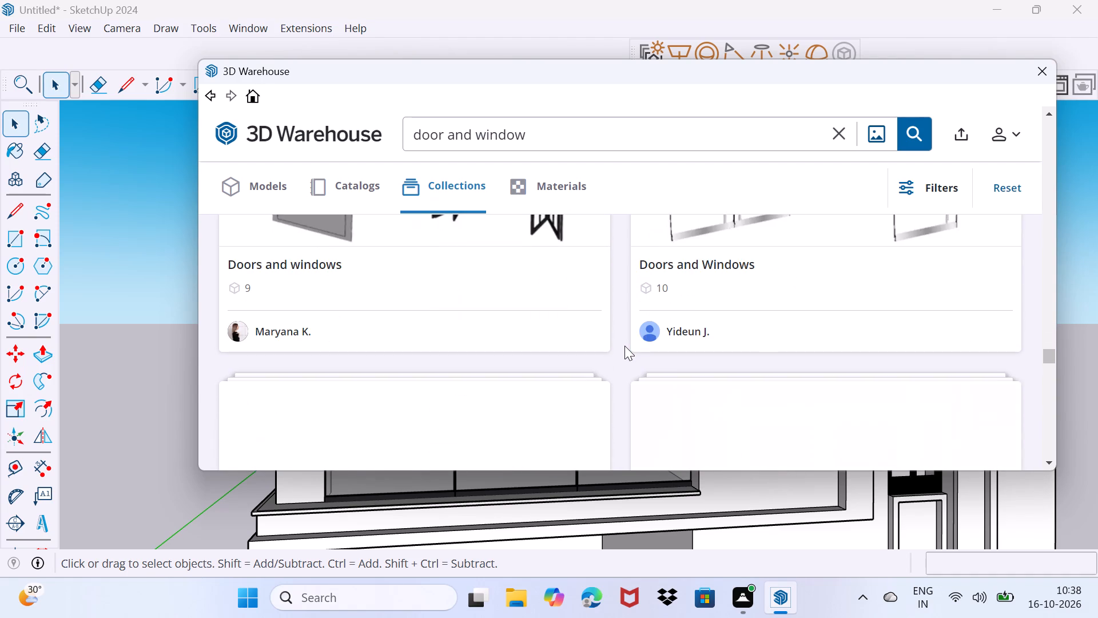
pyautogui.scroll(2, 624, 346)
pyautogui.scroll(-8, 624, 346)
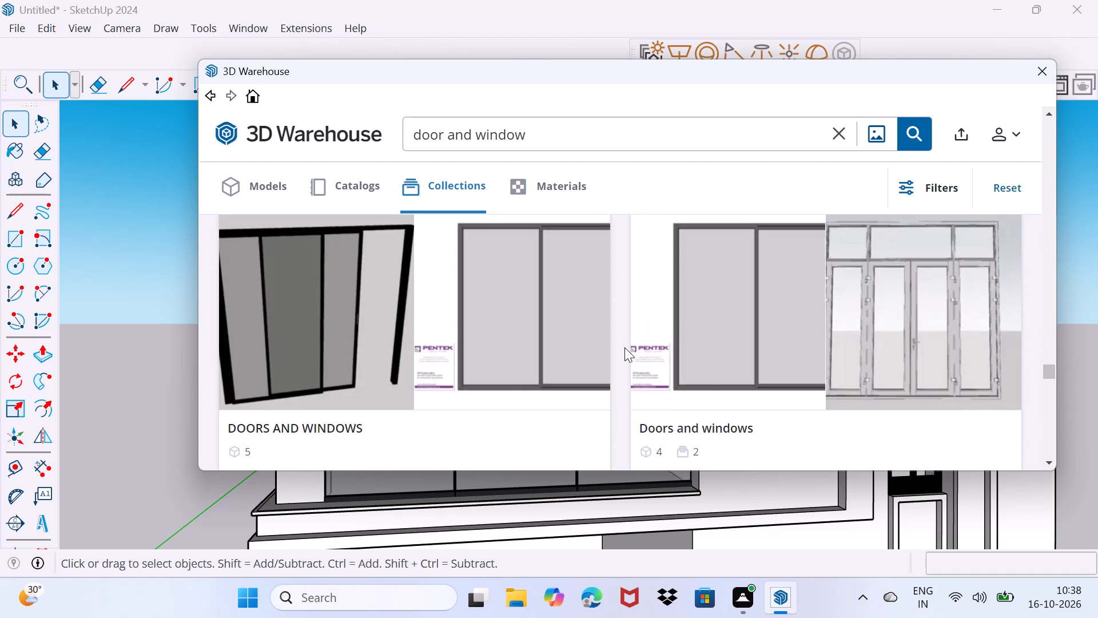
pyautogui.scroll(-9, 624, 347)
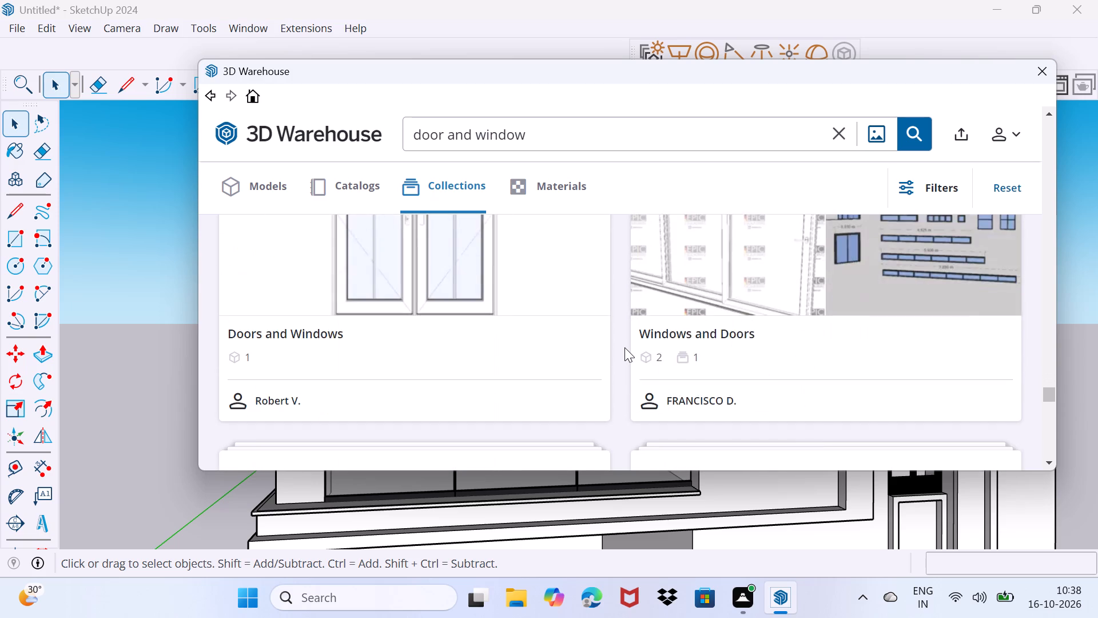
pyautogui.scroll(-6, 624, 347)
pyautogui.scroll(5, 624, 347)
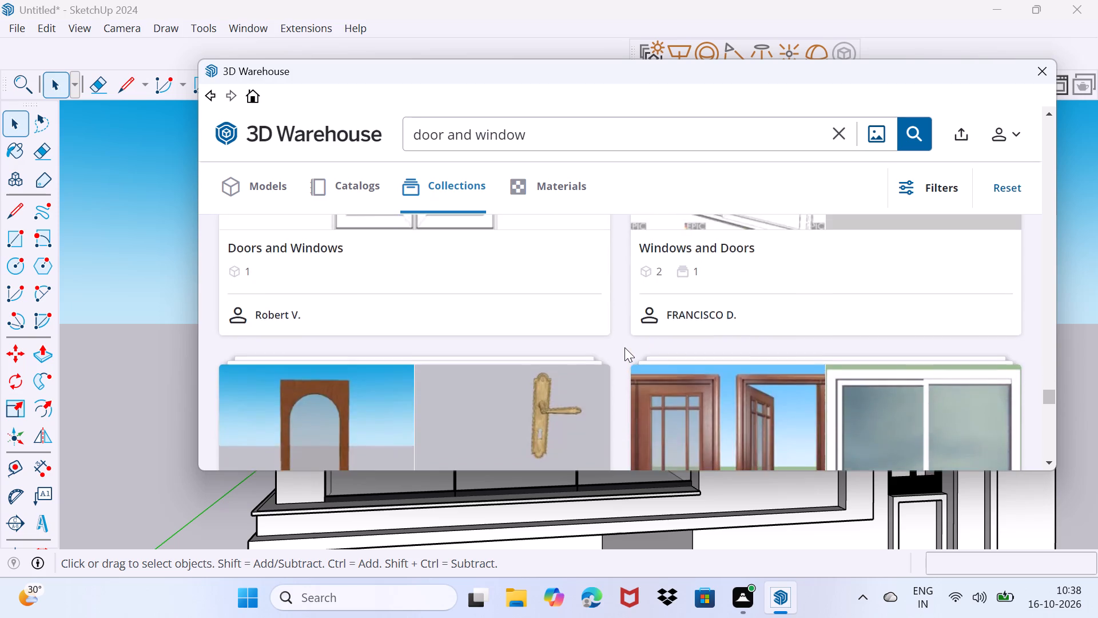
pyautogui.scroll(-14, 624, 347)
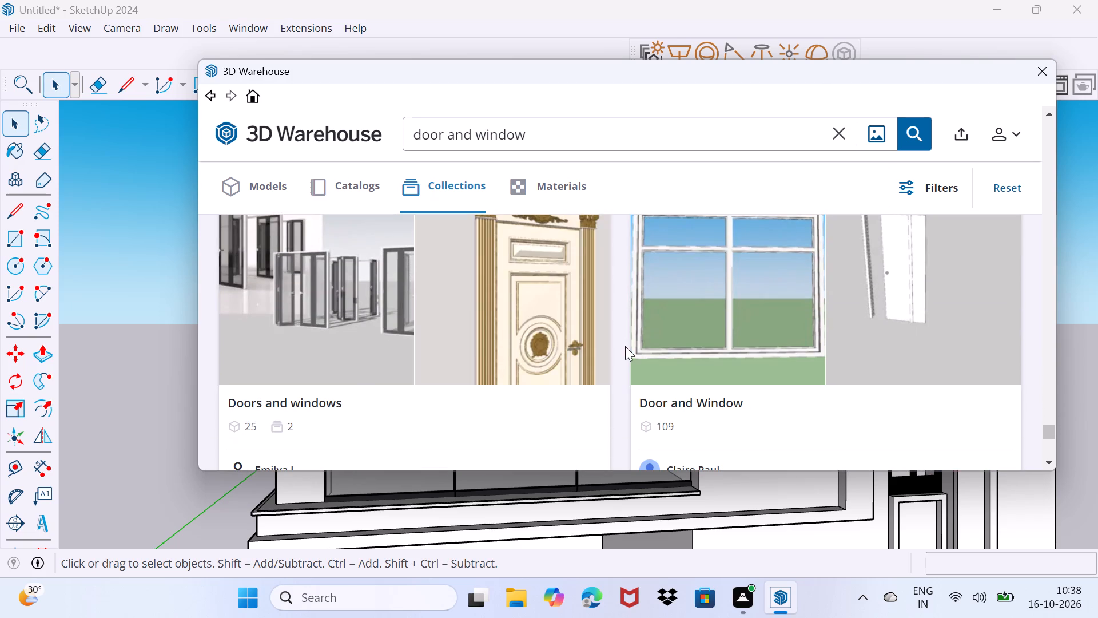
# Browse the individual model results for "door and window" for a unit that suits the balcony's back-wall opening.
pyautogui.click(274, 188)
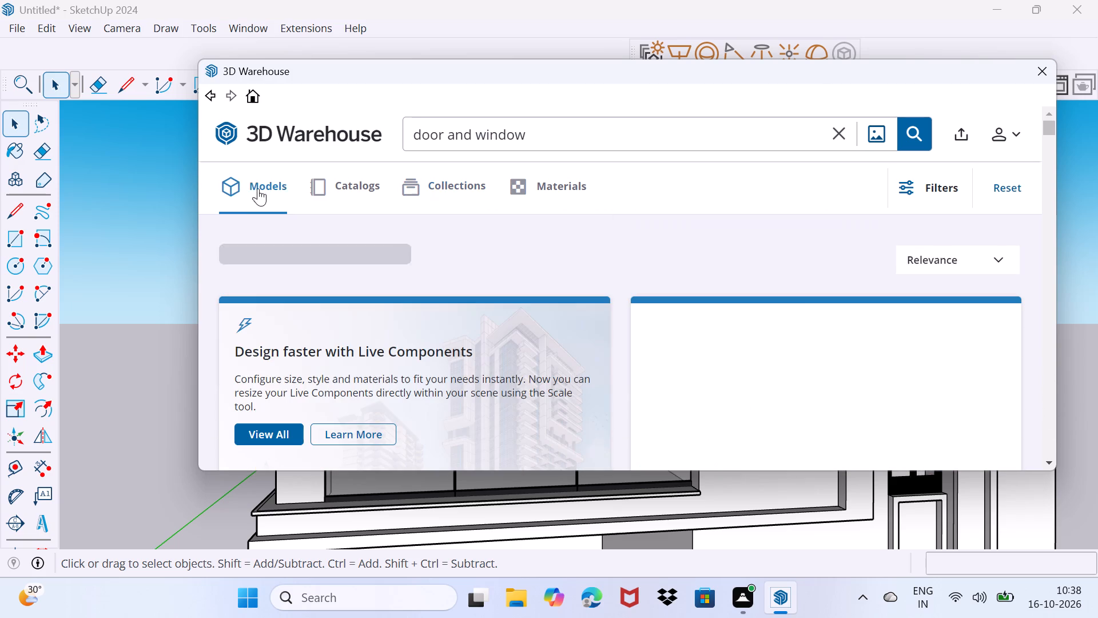
pyautogui.scroll(-5, 250, 255)
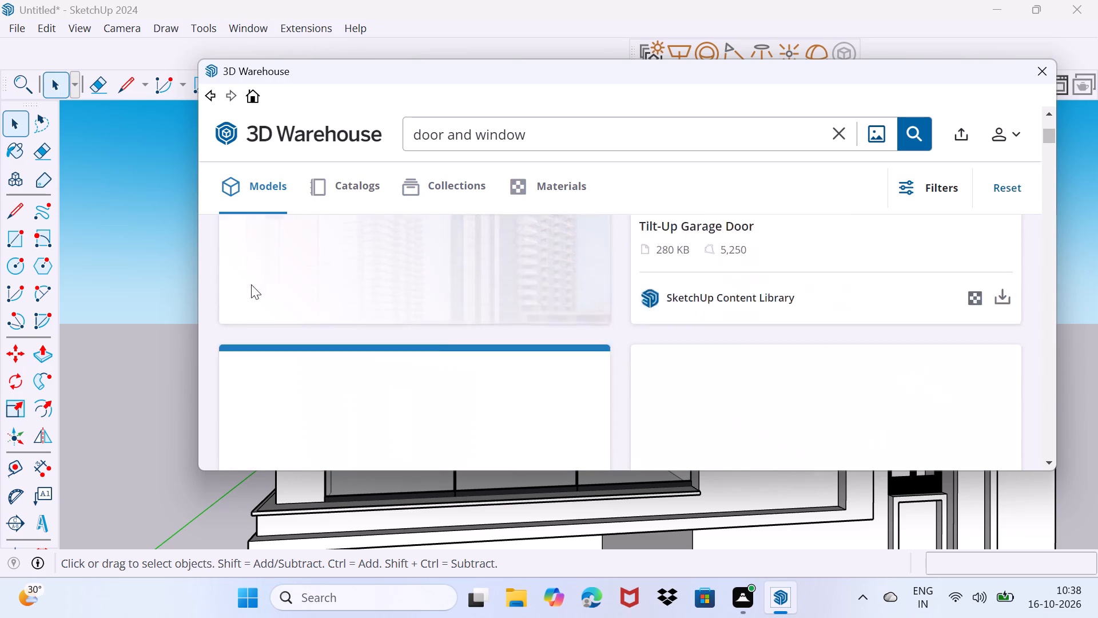
pyautogui.scroll(-9, 255, 284)
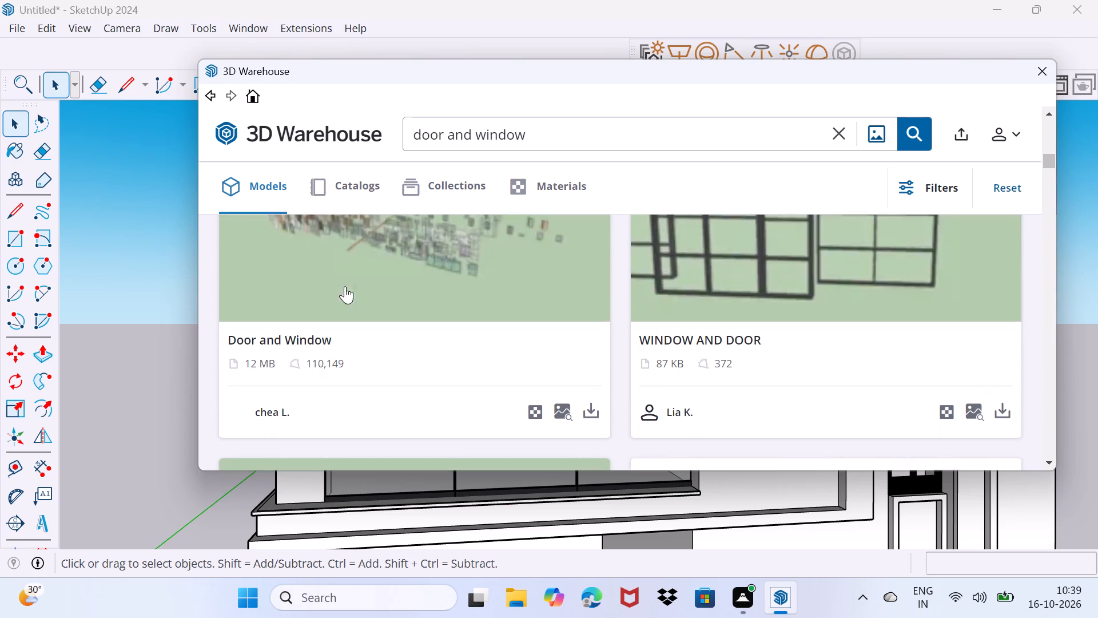
pyautogui.scroll(-13, 383, 284)
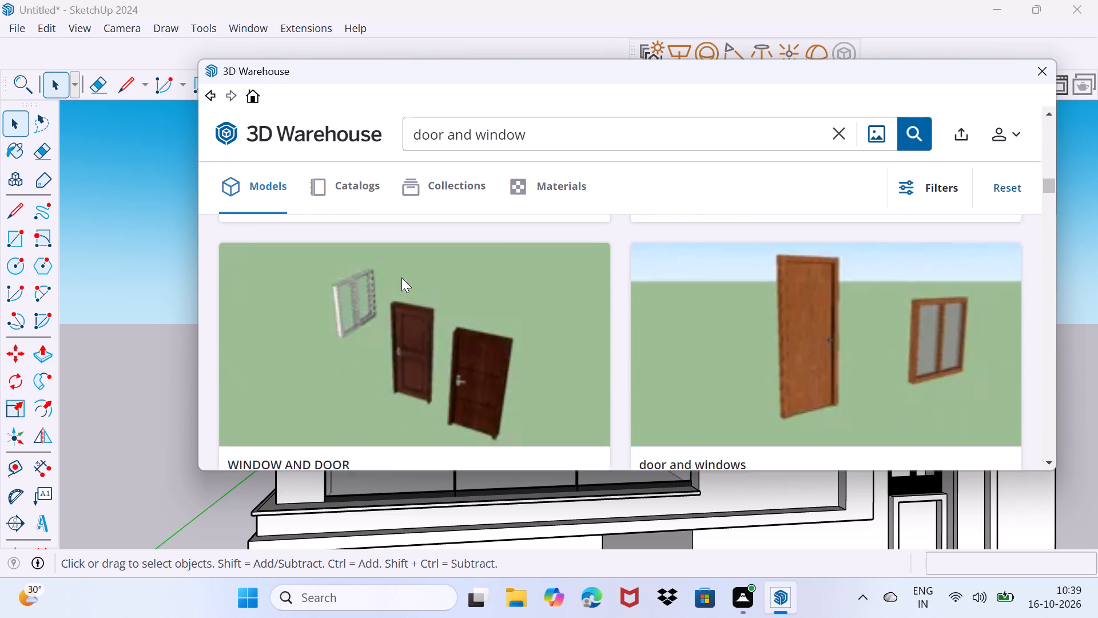
pyautogui.scroll(-8, 402, 278)
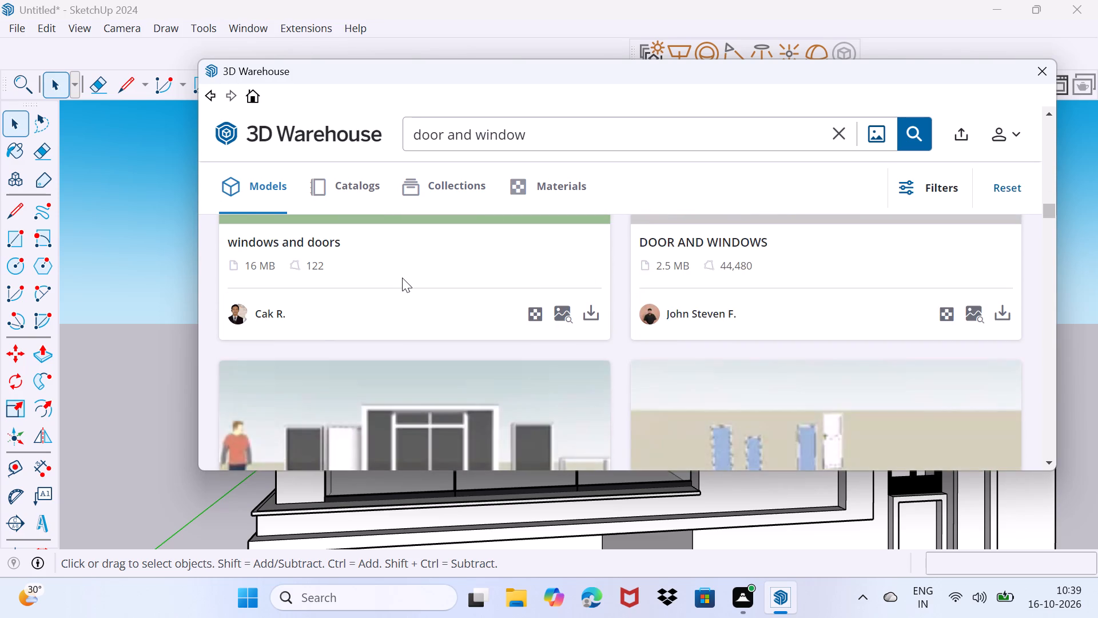
pyautogui.scroll(-8, 402, 278)
pyautogui.scroll(3, 669, 268)
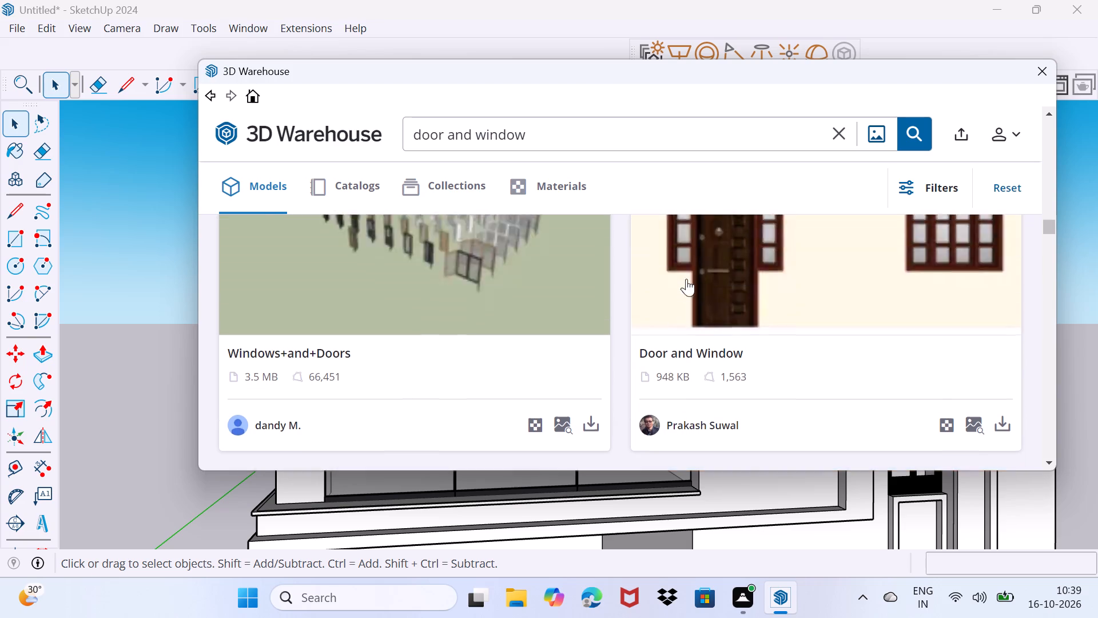
pyautogui.scroll(1, 686, 279)
pyautogui.scroll(-5, 686, 279)
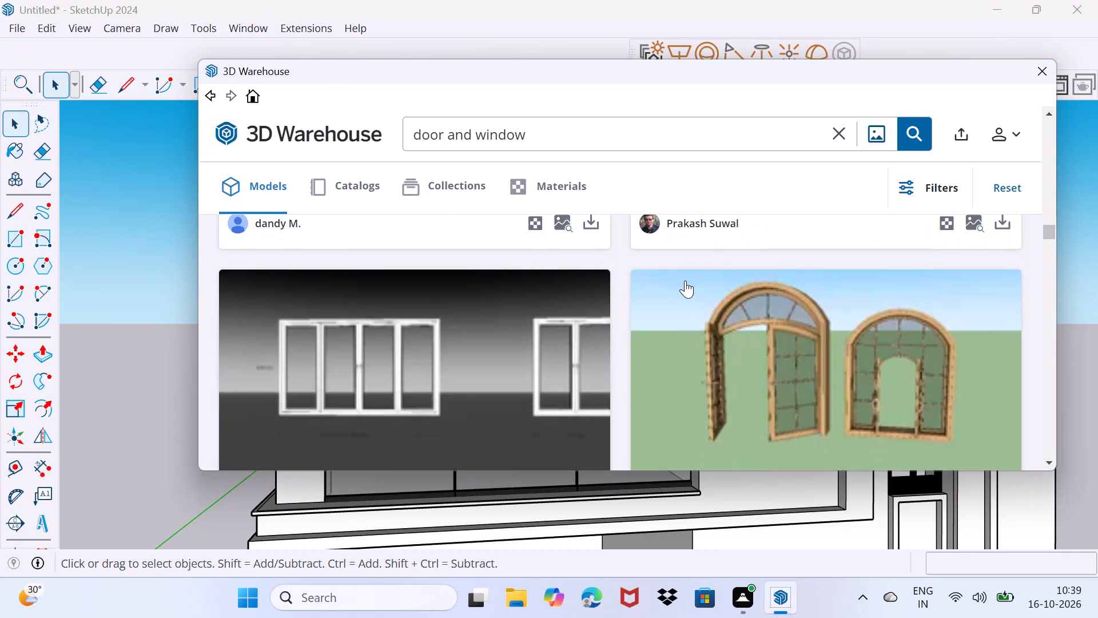
pyautogui.scroll(2, 683, 280)
pyautogui.scroll(-7, 683, 280)
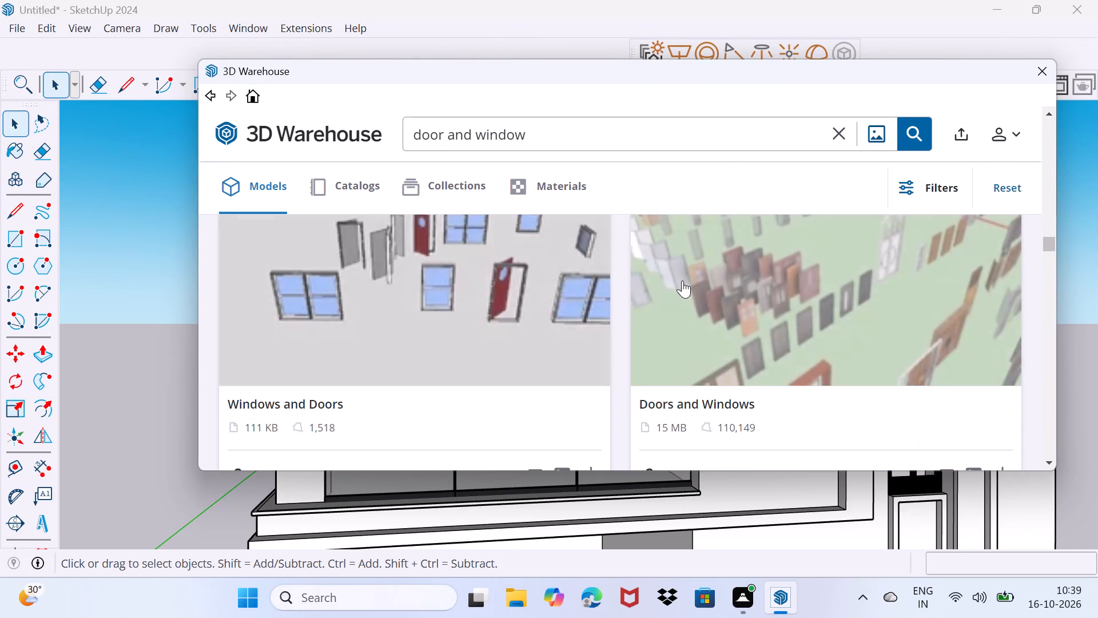
pyautogui.scroll(-7, 682, 280)
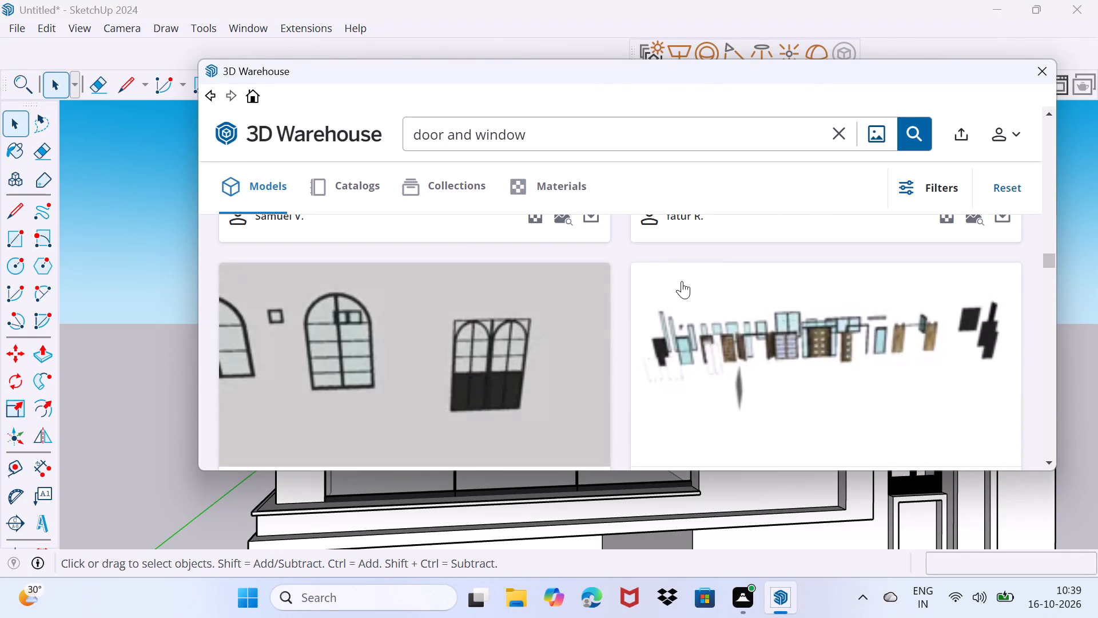
pyautogui.scroll(3, 682, 281)
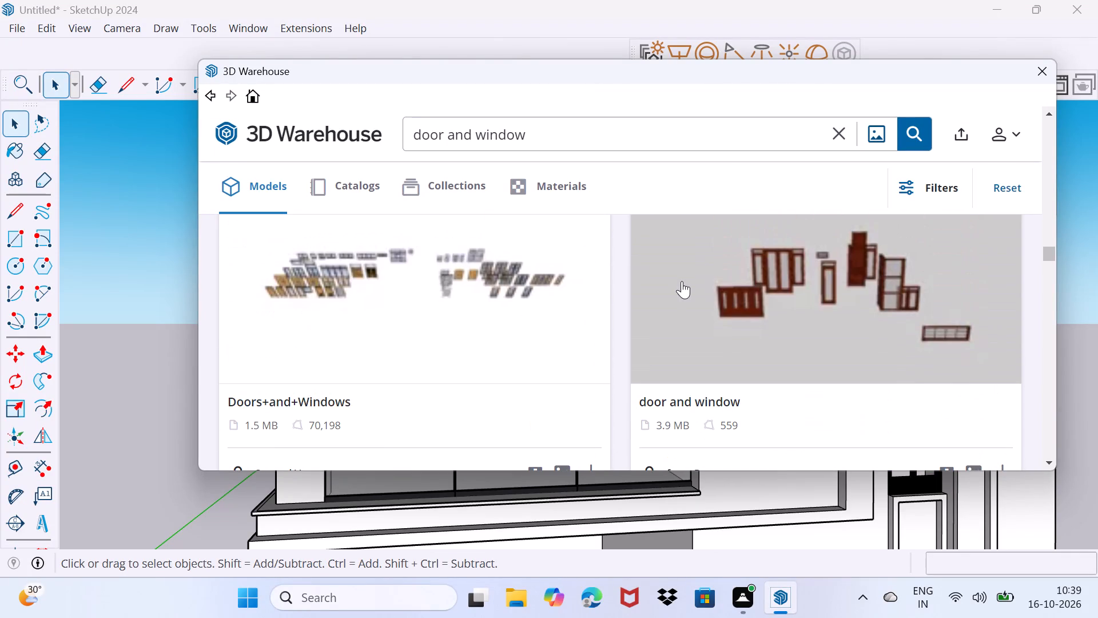
pyautogui.scroll(-5, 829, 288)
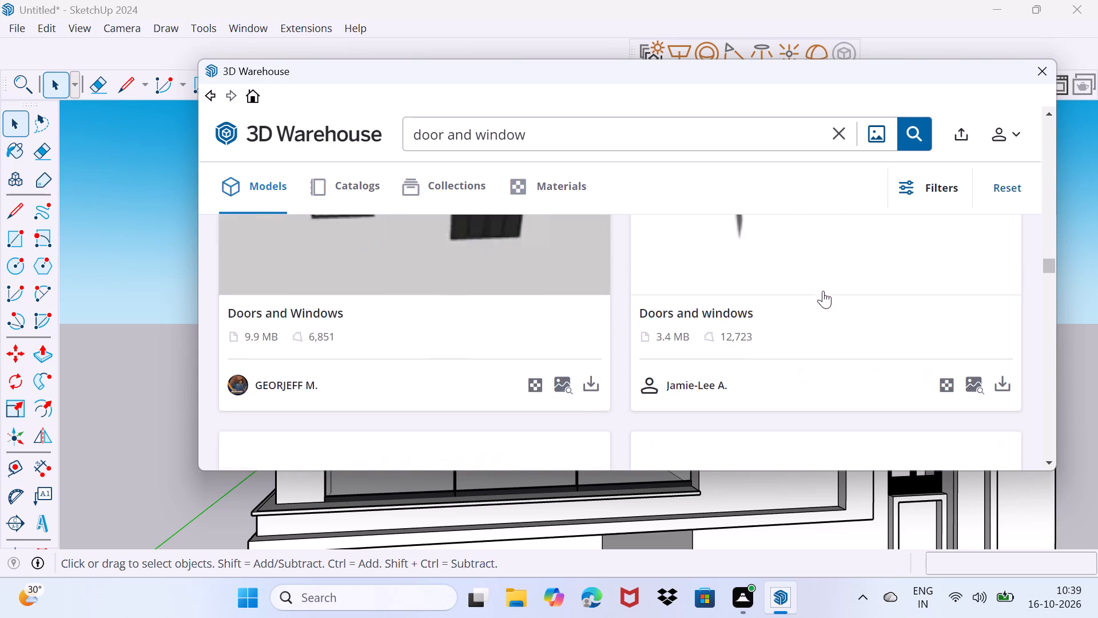
pyautogui.scroll(-11, 823, 291)
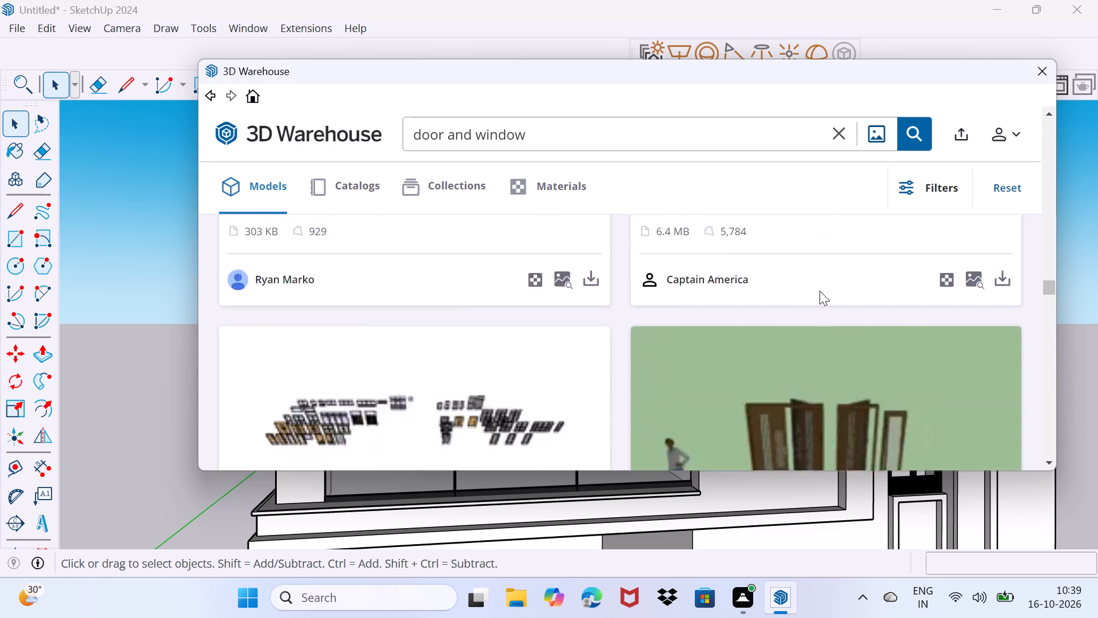
pyautogui.scroll(-4, 819, 291)
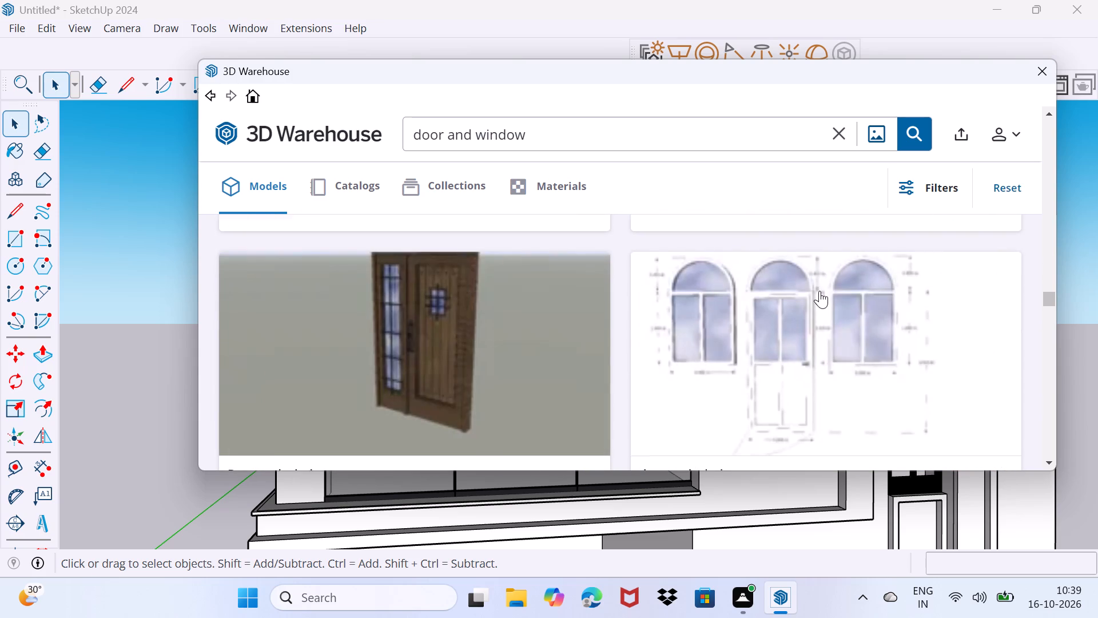
pyautogui.scroll(-13, 819, 291)
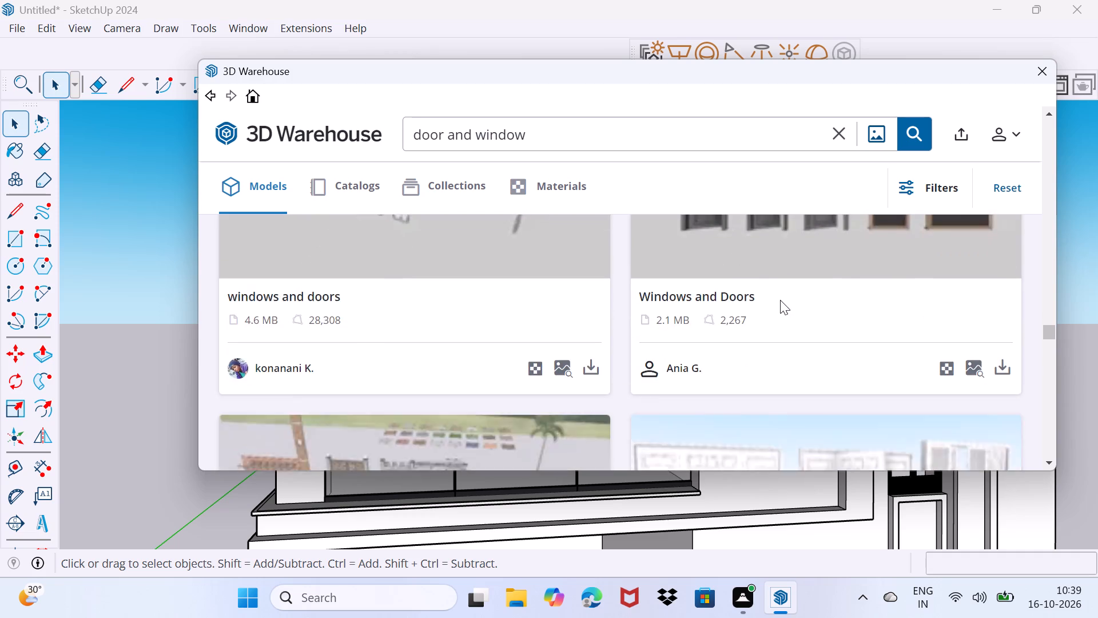
pyautogui.scroll(-9, 780, 300)
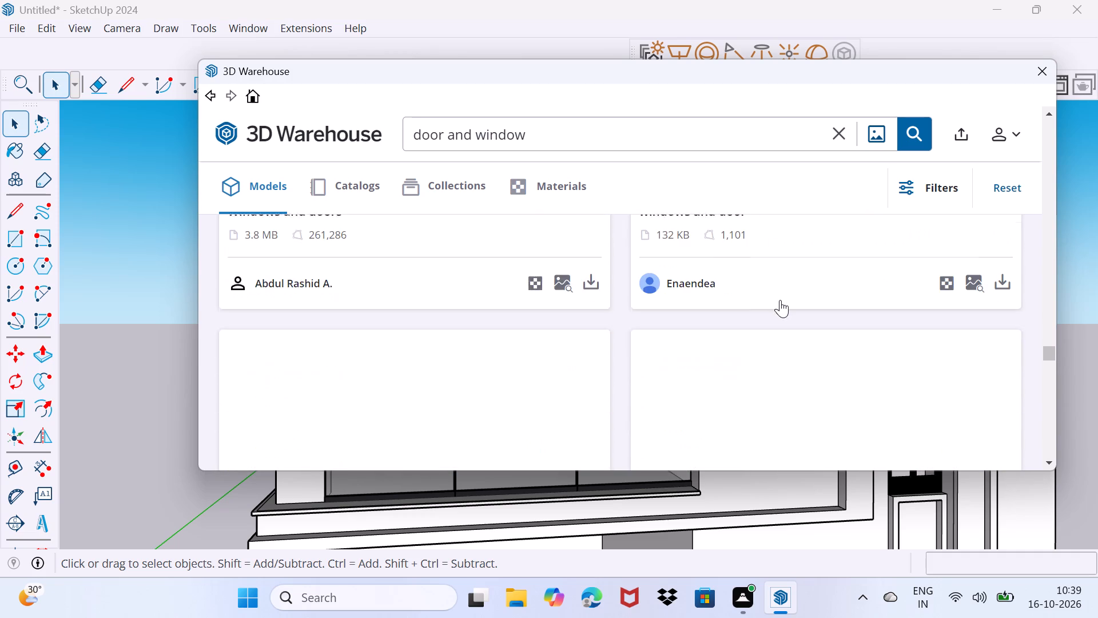
pyautogui.scroll(-8, 780, 300)
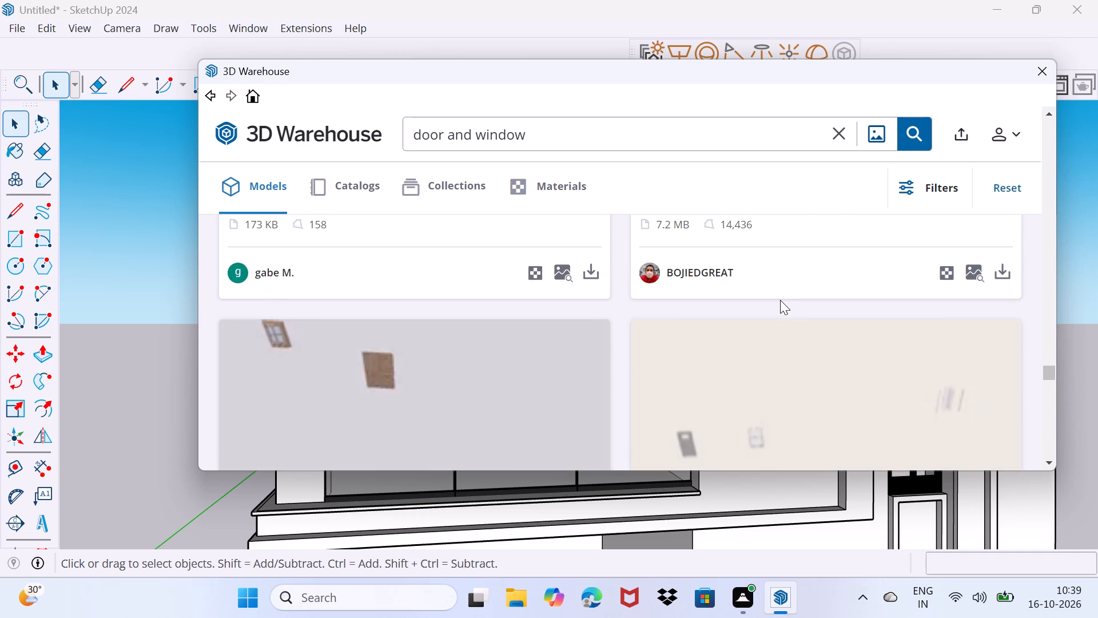
pyautogui.scroll(-4, 780, 300)
# Go back through the earlier "door and window" model results to compare the candidate door and window sets again.
pyautogui.scroll(11, 780, 300)
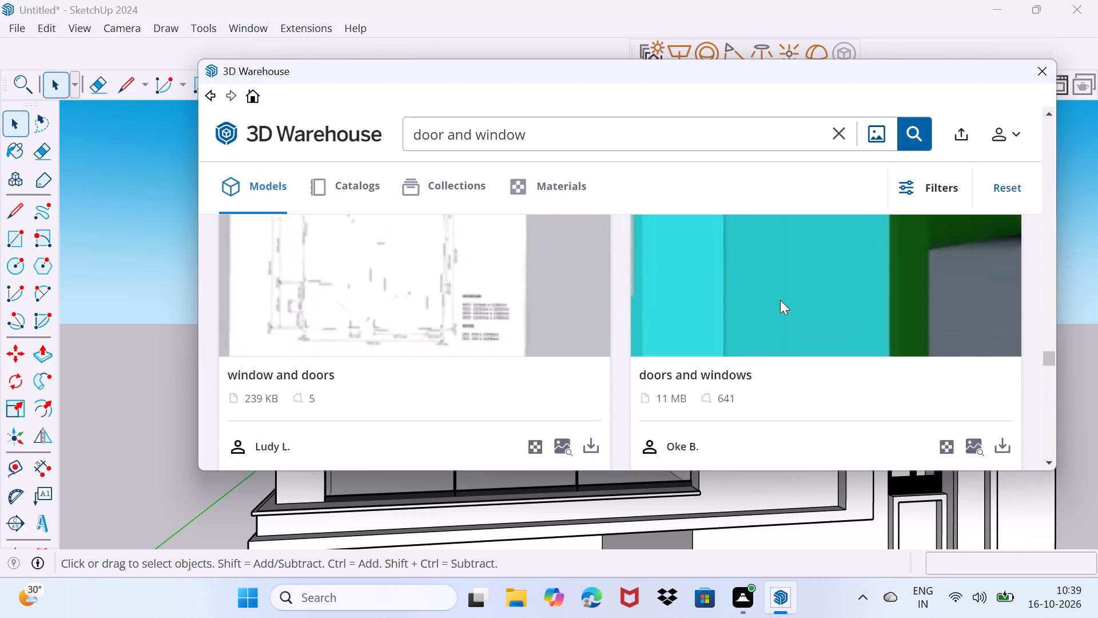
pyautogui.scroll(20, 780, 300)
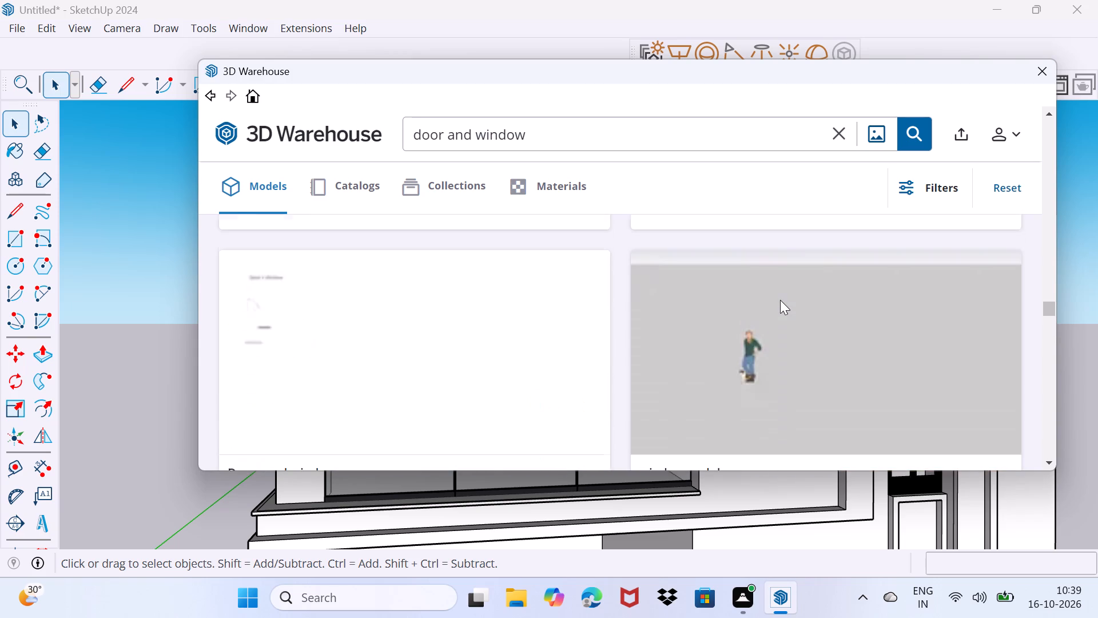
pyautogui.scroll(15, 780, 300)
pyautogui.scroll(6, 780, 300)
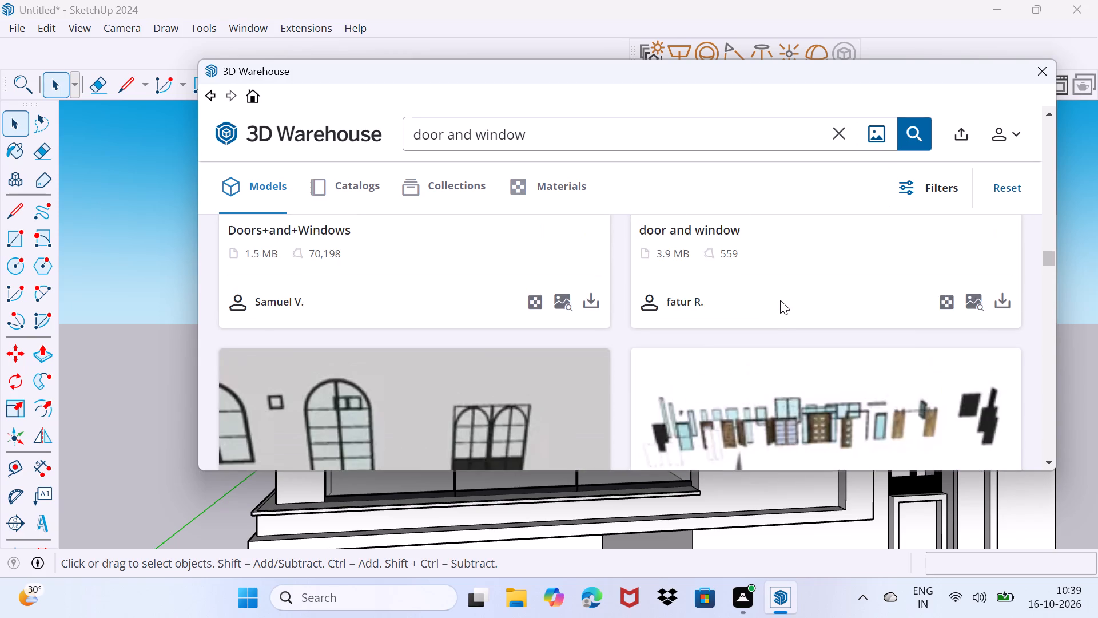
pyautogui.scroll(10, 780, 300)
pyautogui.moveTo(780, 300); pyautogui.dragTo(775, 332, button='middle')
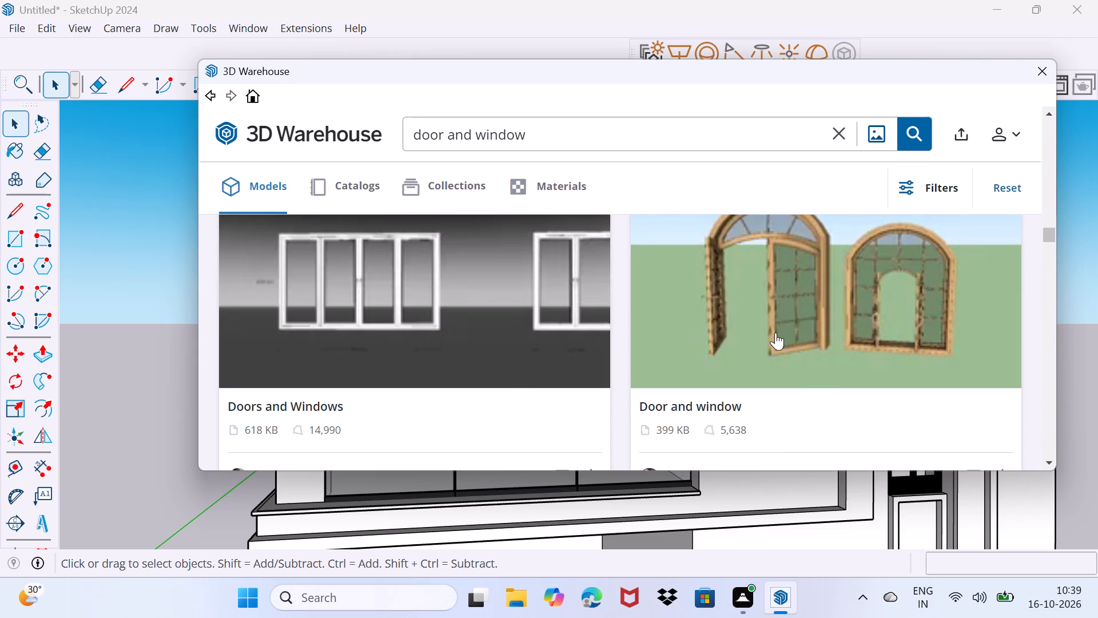
pyautogui.moveTo(775, 332); pyautogui.dragTo(747, 306, button='middle')
pyautogui.scroll(6, 775, 332)
# Download the 948 KB "Door and Window" model with the dark wooden door into the scene and place it clear of the building.
pyautogui.scroll(-3, 747, 306)
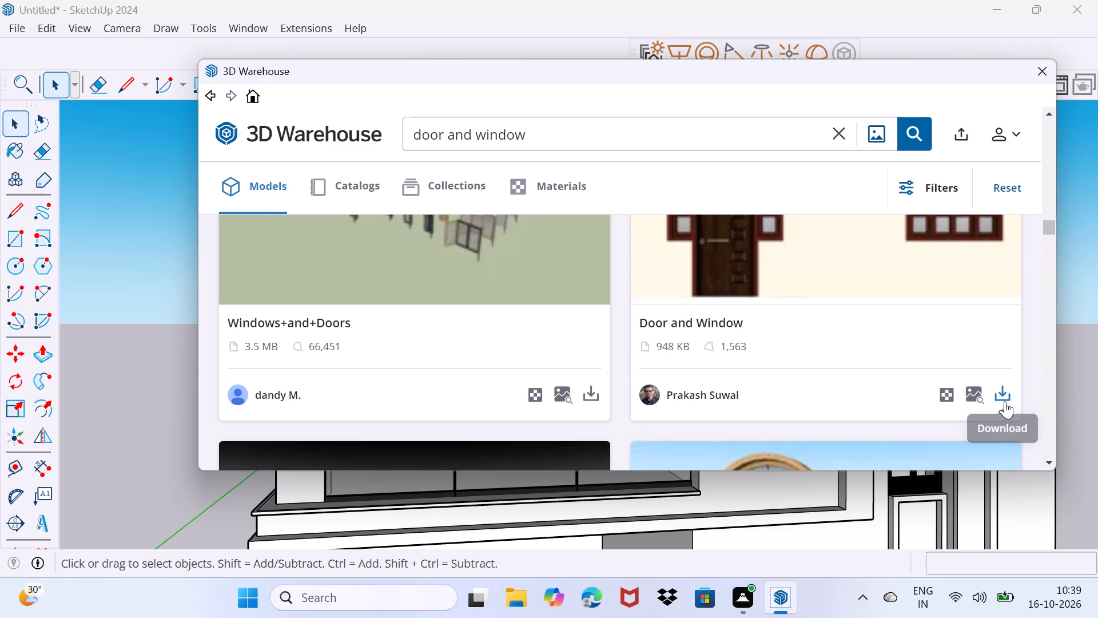
pyautogui.click(1002, 399)
pyautogui.click(581, 295)
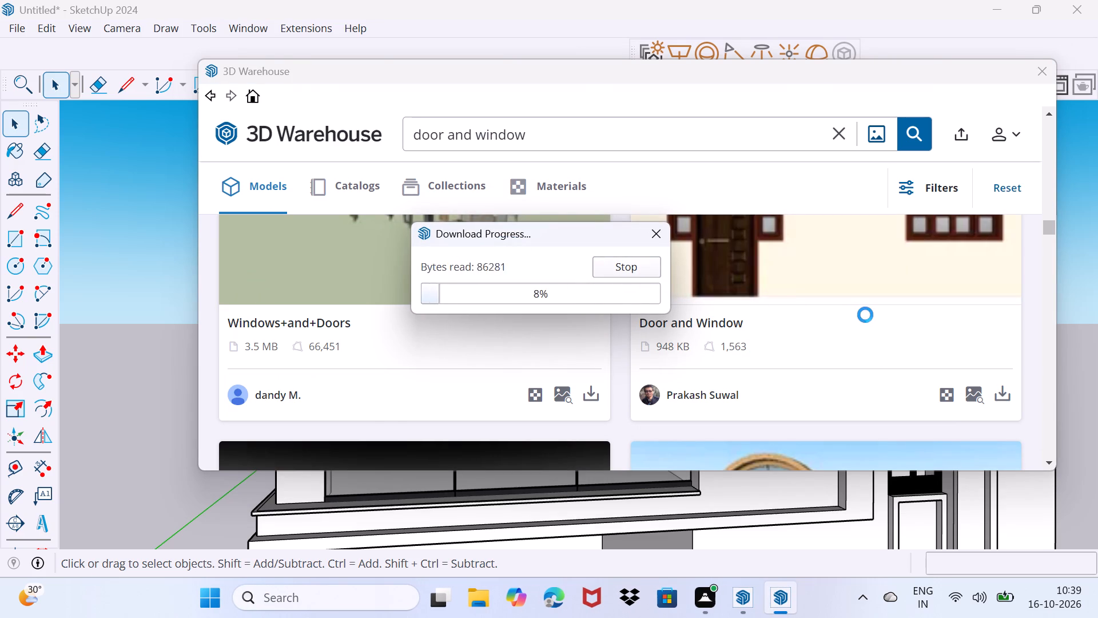
pyautogui.scroll(-2, 439, 414)
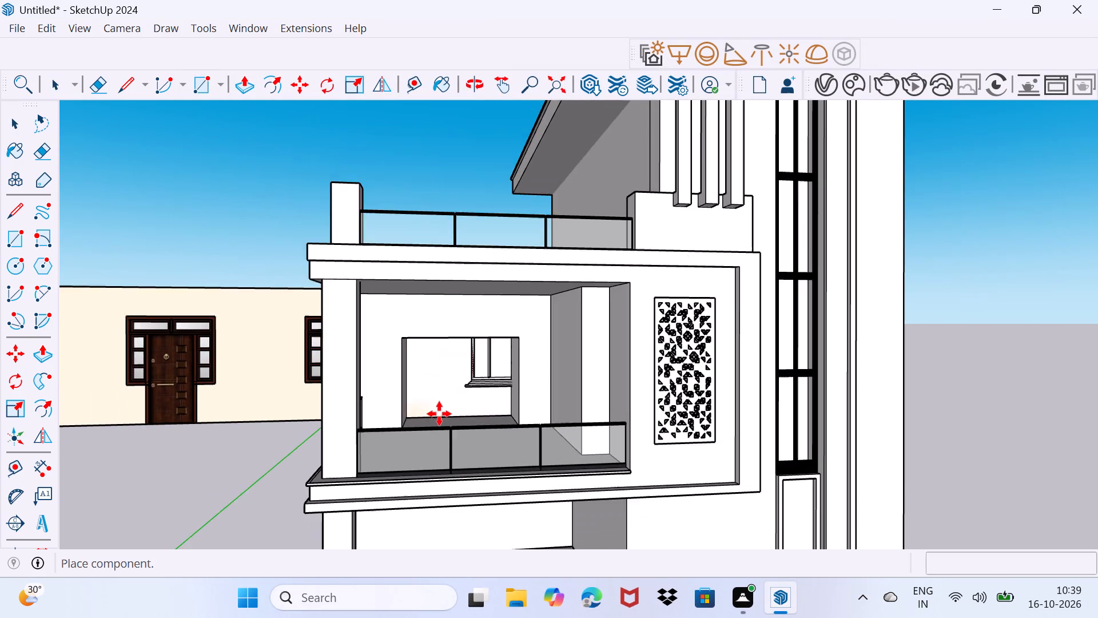
pyautogui.scroll(-4, 440, 413)
pyautogui.moveTo(267, 429); pyautogui.dragTo(377, 407, button='middle')
pyautogui.scroll(-2, 377, 407)
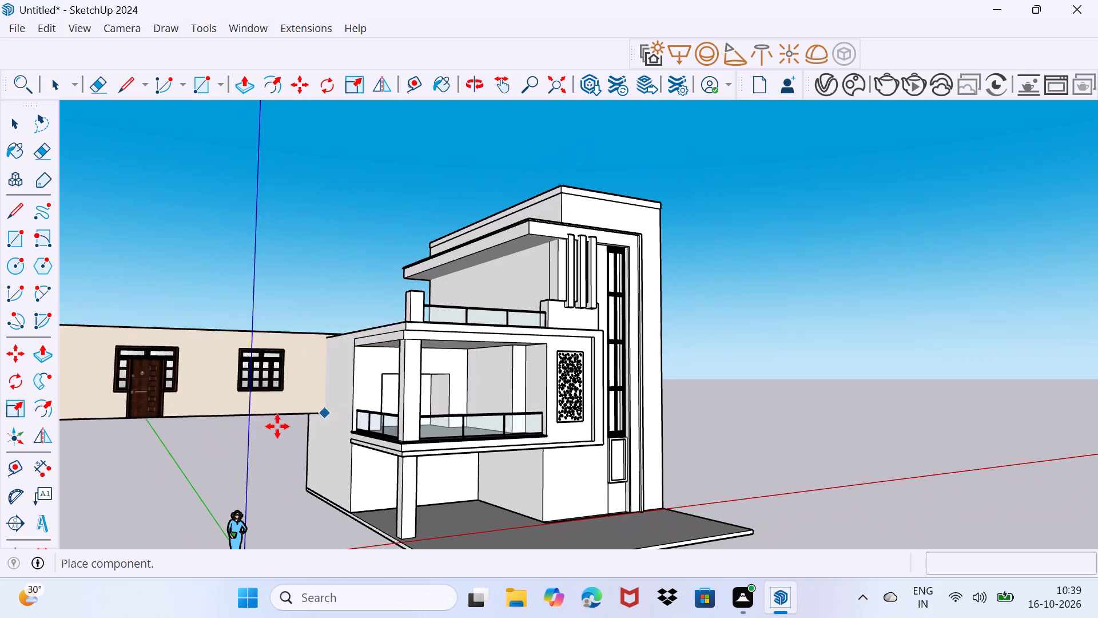
pyautogui.scroll(-9, 187, 459)
pyautogui.moveTo(160, 451); pyautogui.dragTo(189, 445, button='middle')
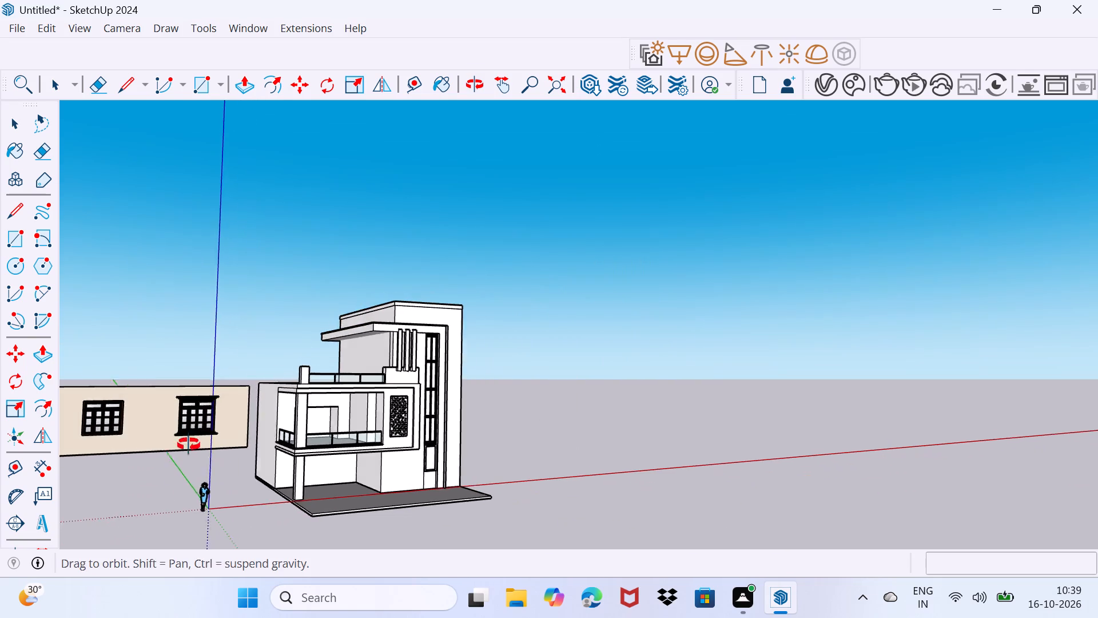
pyautogui.moveTo(189, 445); pyautogui.dragTo(230, 439, button='middle')
pyautogui.scroll(-3, 230, 439)
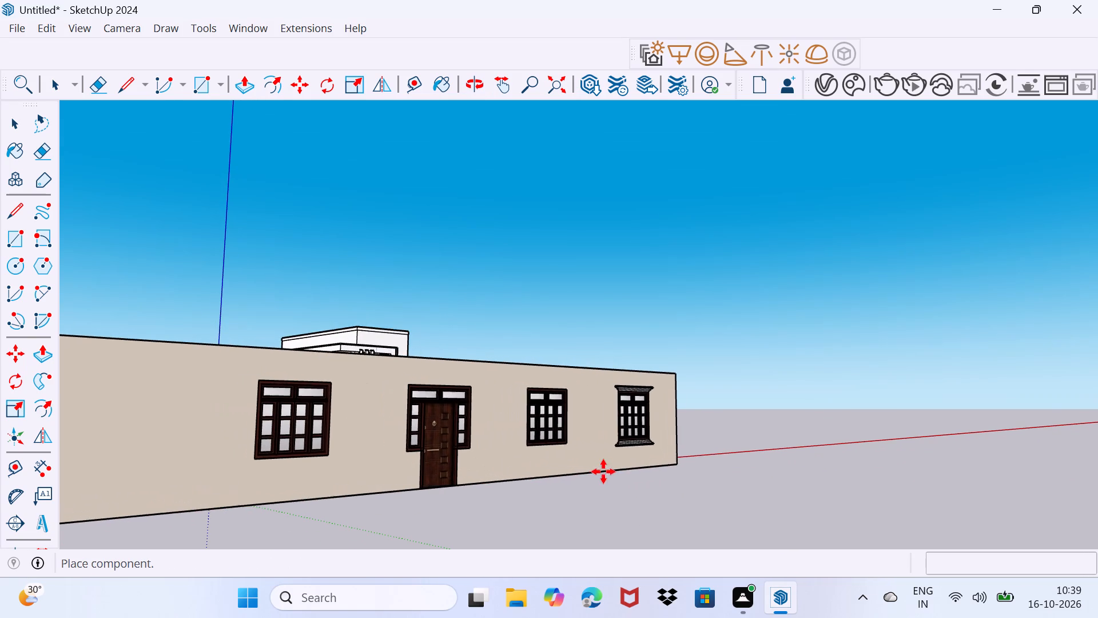
pyautogui.click(604, 472)
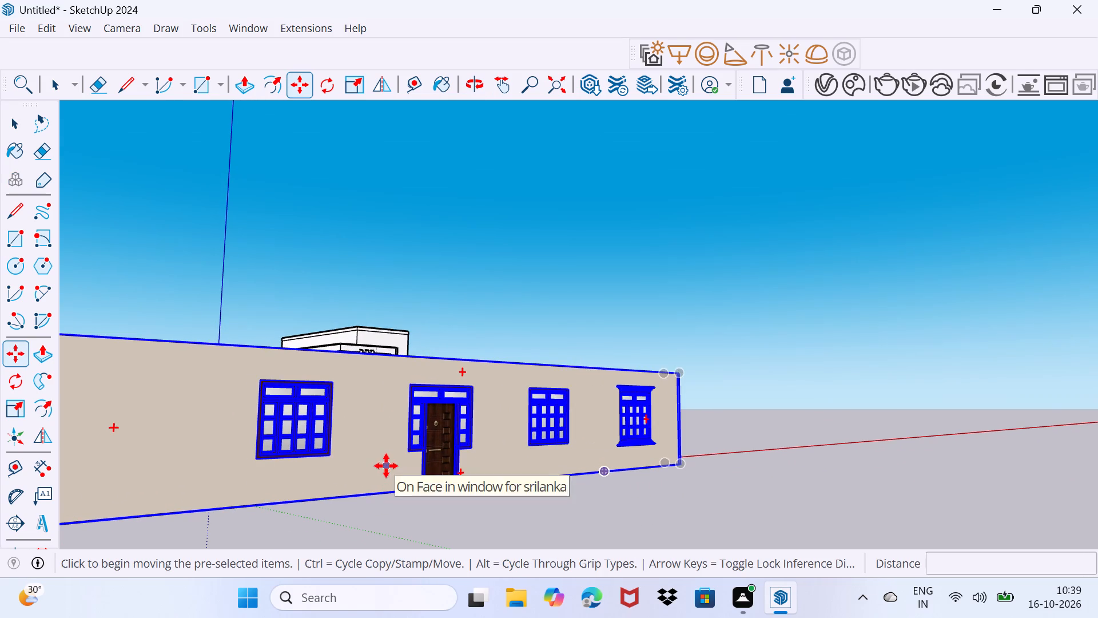
# Open the imported door-and-window component for editing and delete the wall's front and back faces around the door and windows.
pyautogui.press('space')
pyautogui.click(349, 481)
pyautogui.doubleClick(356, 463)
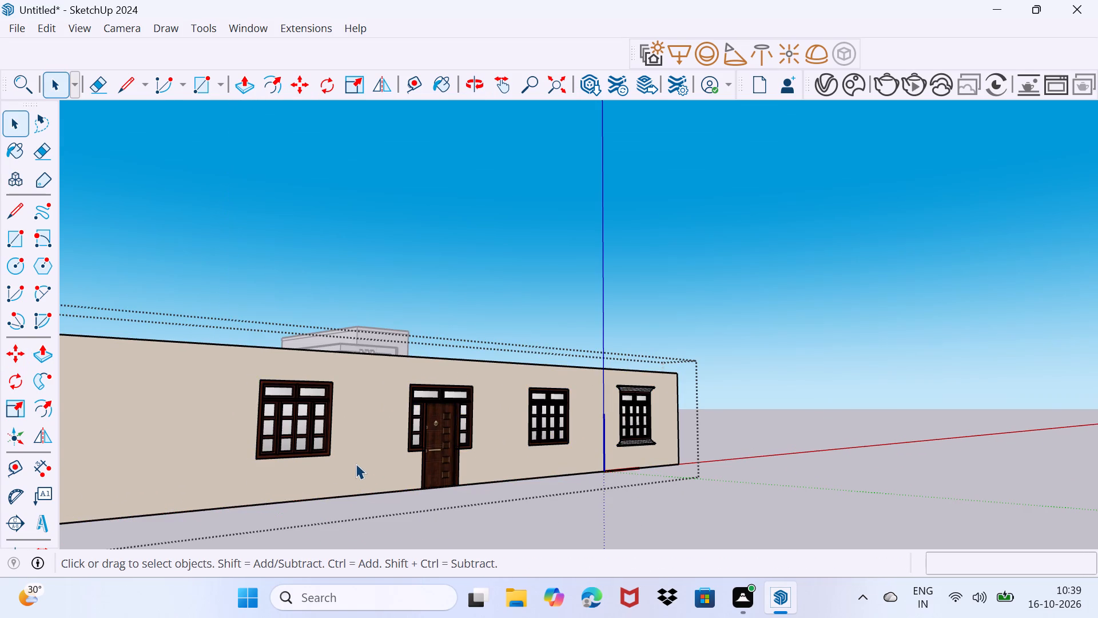
pyautogui.click(356, 463)
pyautogui.press('Delete')
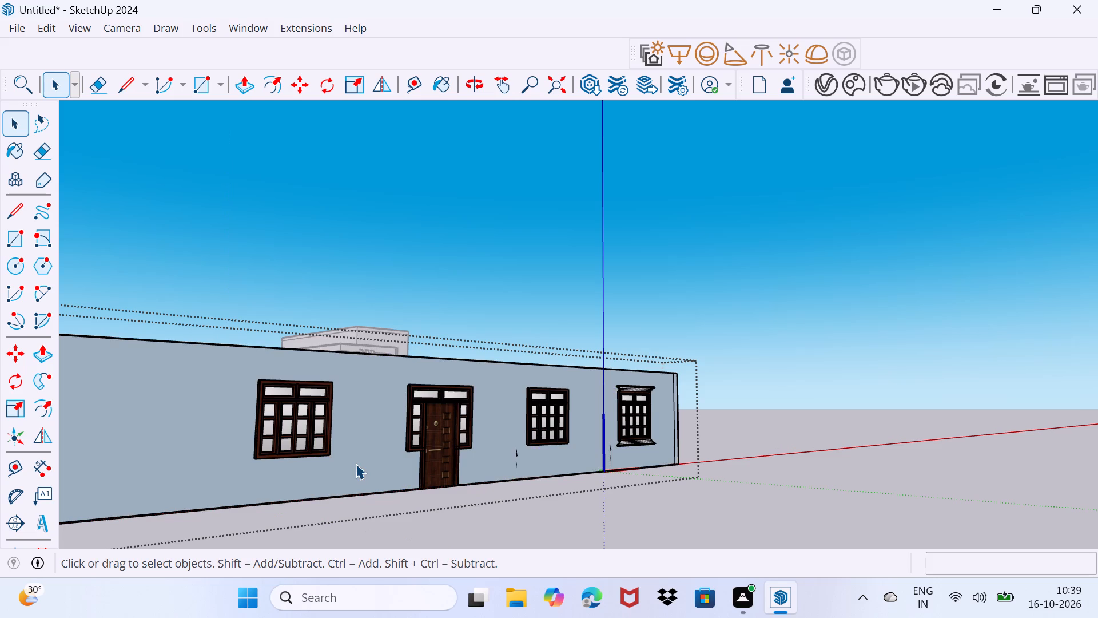
pyautogui.click(356, 463)
pyautogui.press('Delete')
# Delete the three dark wooden windows on either side of the door inside the imported component.
pyautogui.scroll(2, 359, 494)
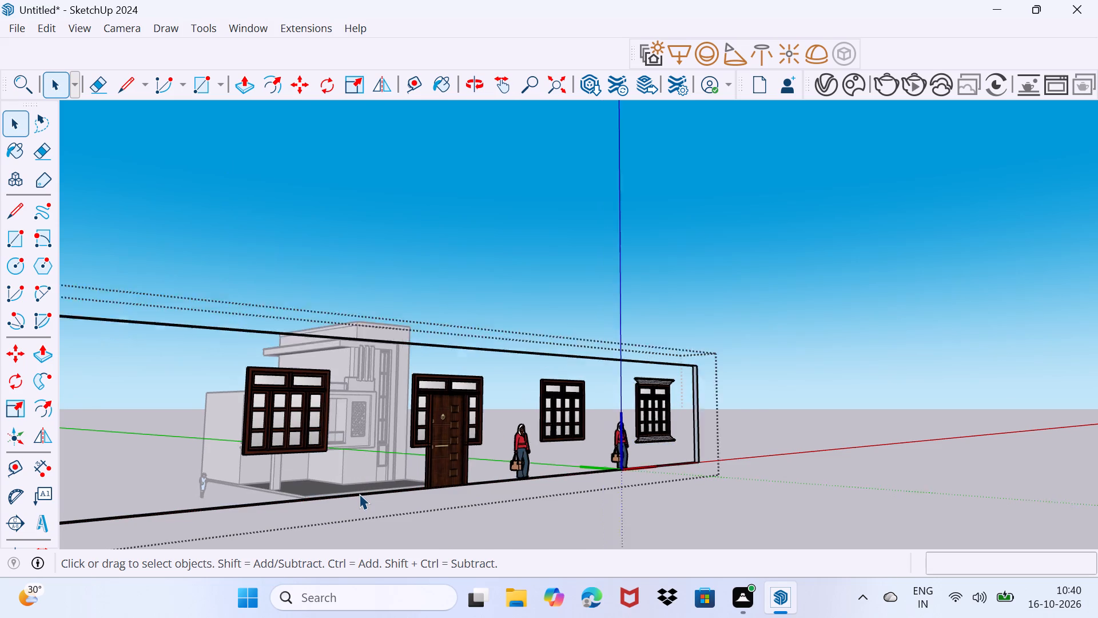
pyautogui.scroll(1, 359, 494)
pyautogui.click(359, 494)
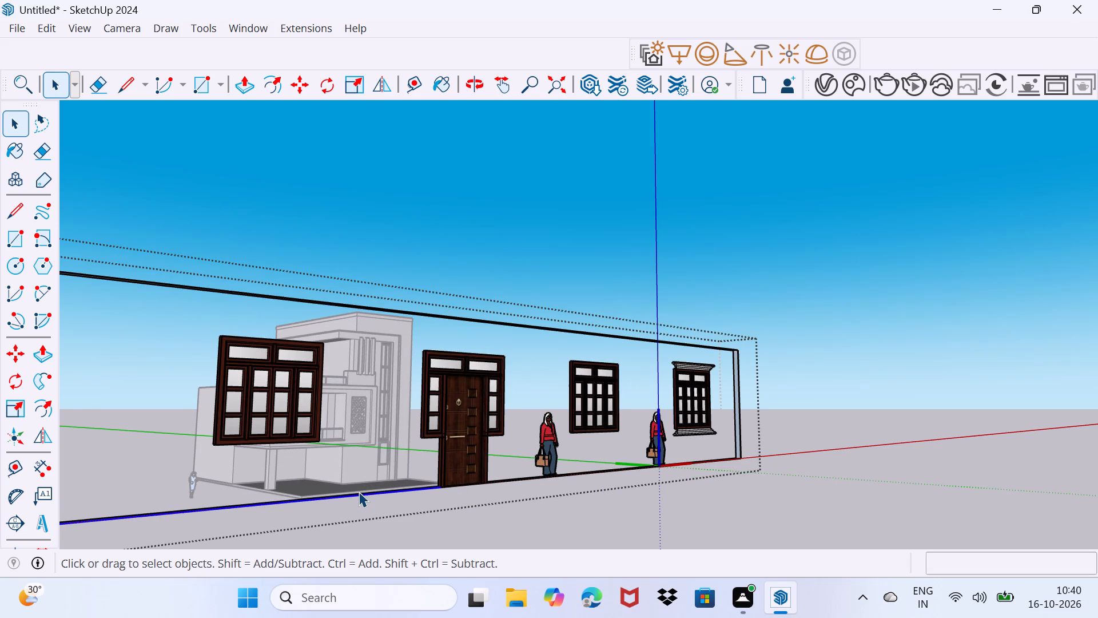
pyautogui.scroll(2, 359, 491)
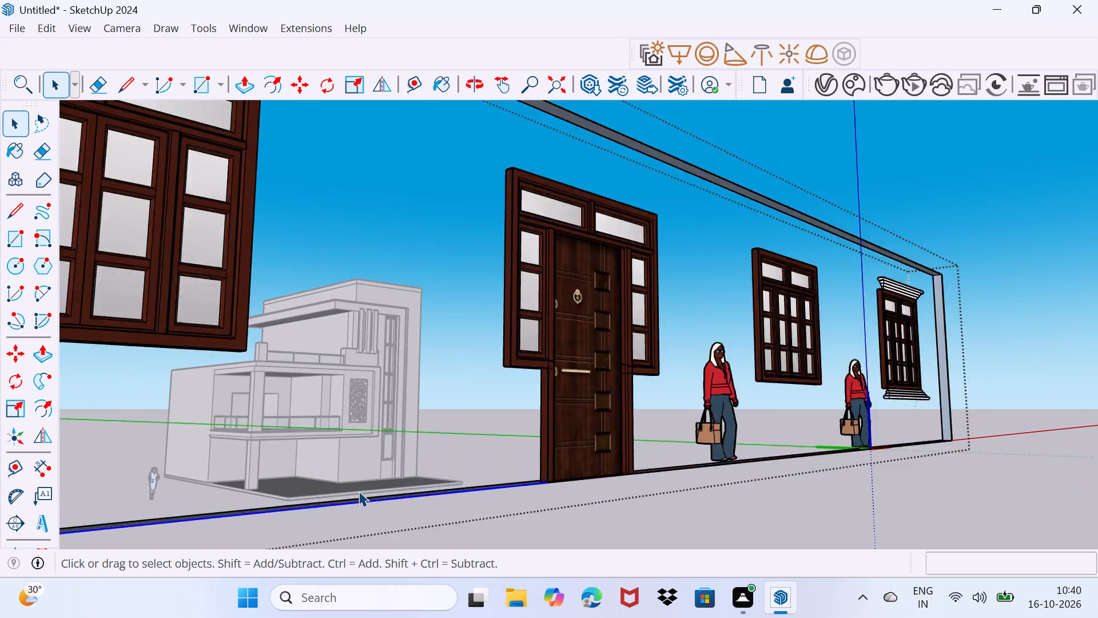
pyautogui.scroll(1, 359, 491)
pyautogui.scroll(-7, 363, 508)
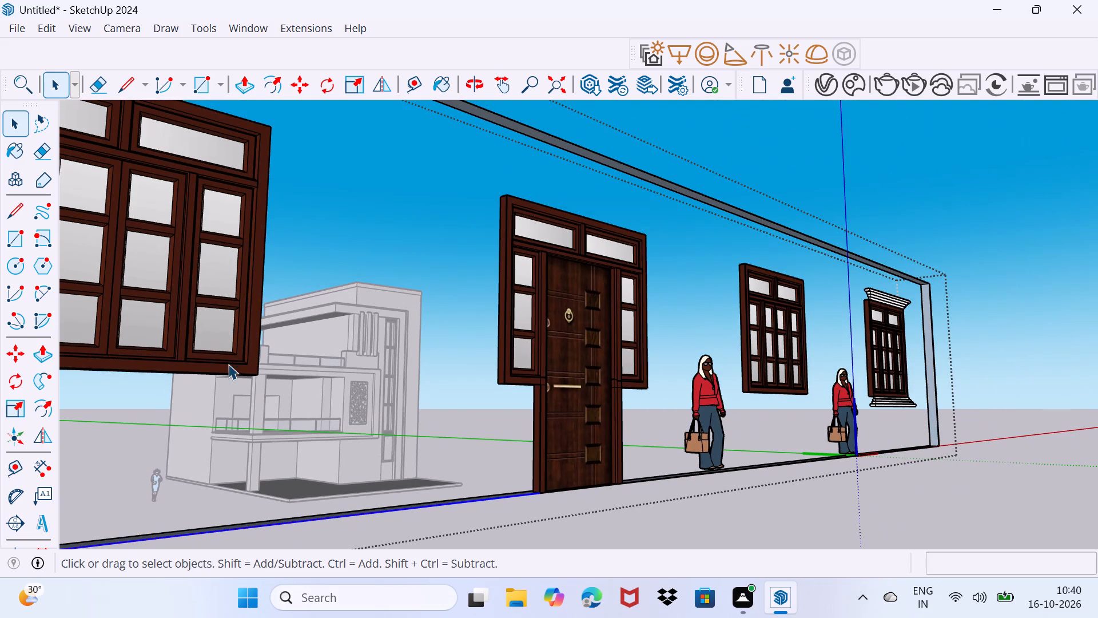
pyautogui.click(228, 357)
pyautogui.press('Delete')
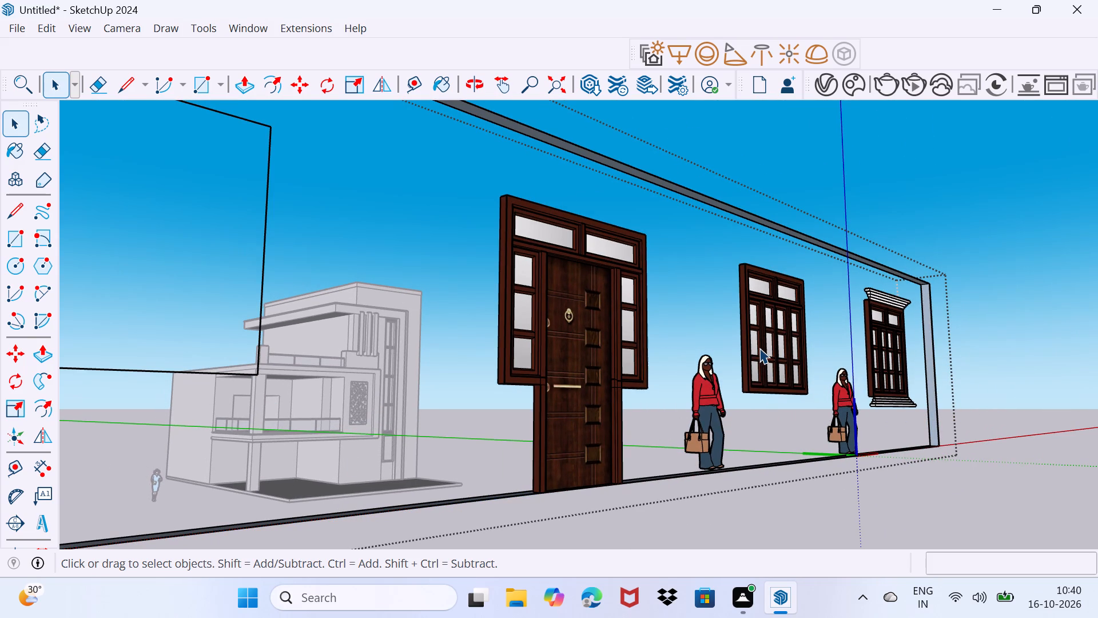
pyautogui.click(761, 348)
pyautogui.press('Delete')
pyautogui.click(876, 354)
pyautogui.press('Delete')
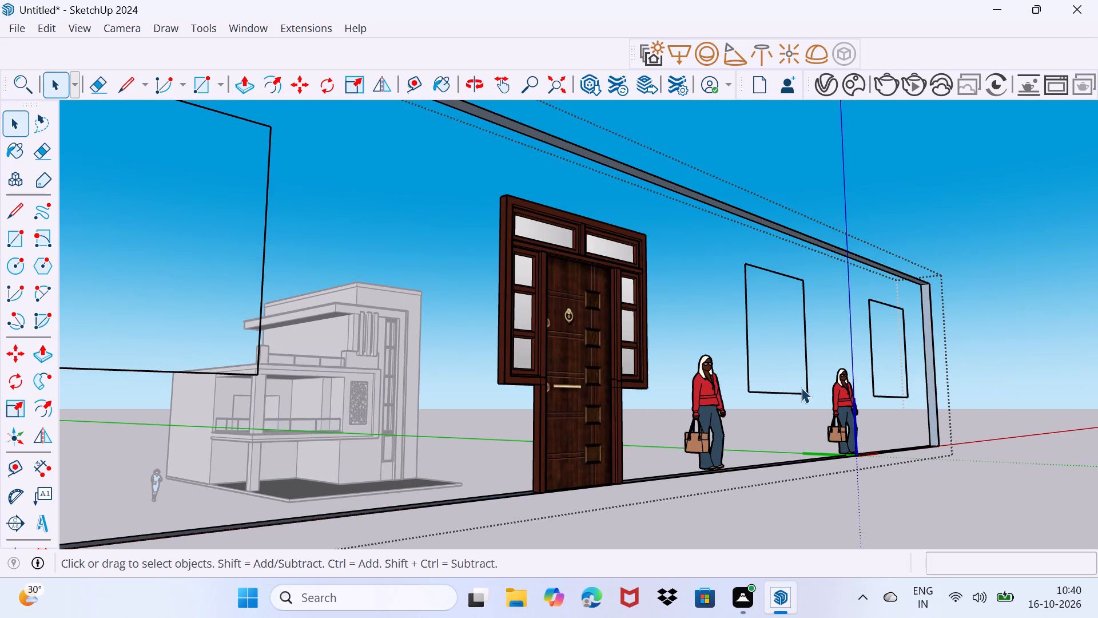
# Erase the edges of the two leftover window outlines behind the standing figures inside the imported component.
pyautogui.click(767, 391)
pyautogui.press('Delete')
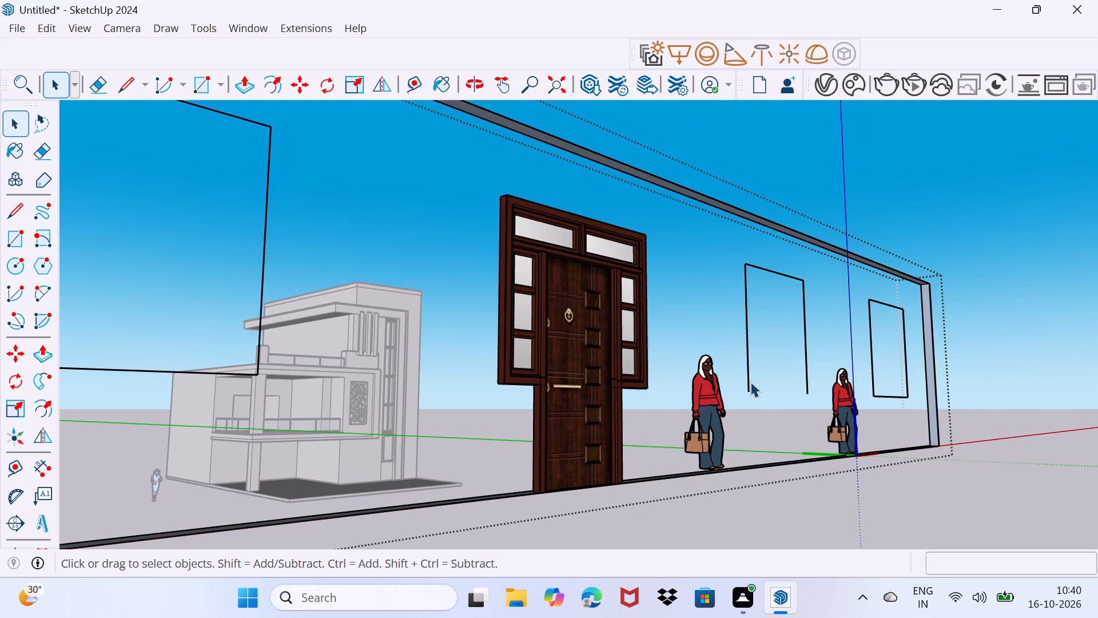
pyautogui.press('e')
pyautogui.click(749, 382)
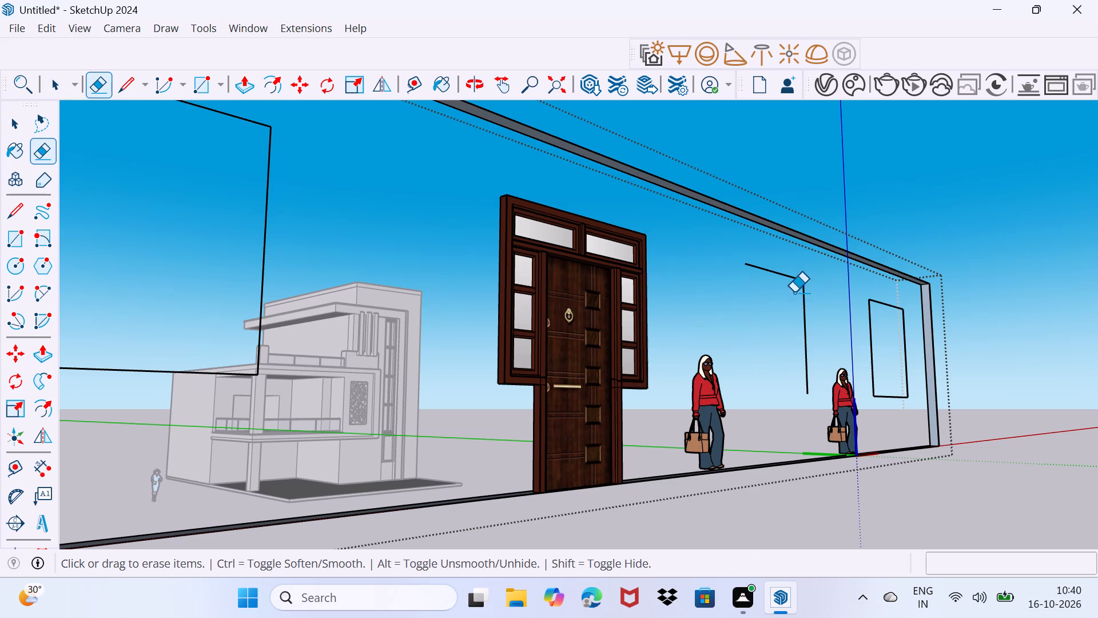
pyautogui.moveTo(787, 263); pyautogui.dragTo(778, 291)
pyautogui.moveTo(799, 308); pyautogui.dragTo(834, 310)
pyautogui.click(876, 343)
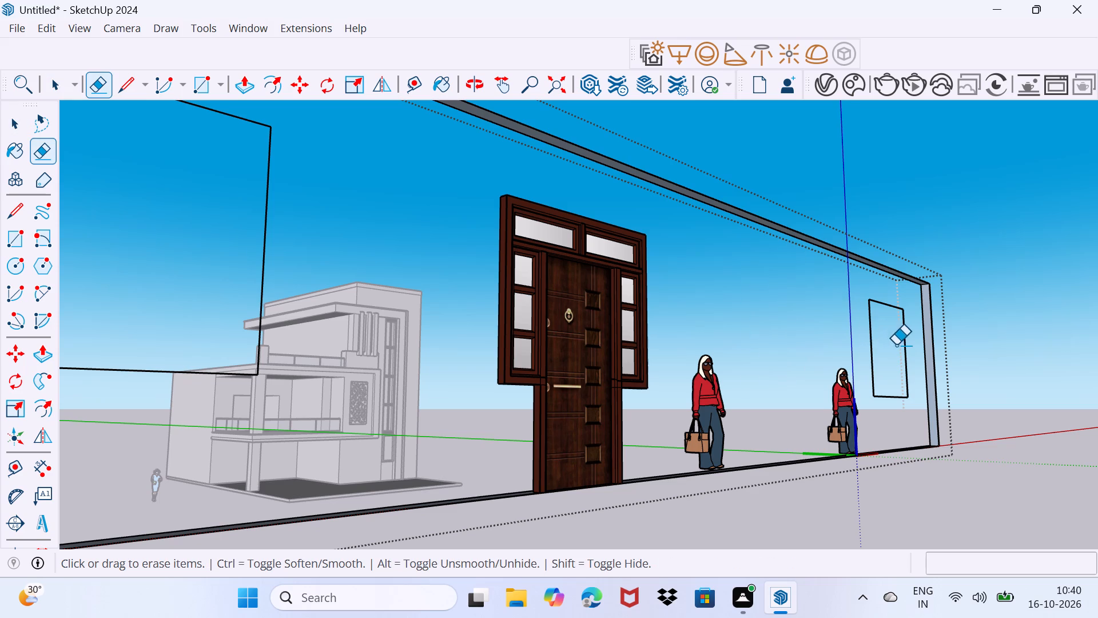
pyautogui.moveTo(916, 344); pyautogui.dragTo(892, 360)
pyautogui.moveTo(861, 363); pyautogui.dragTo(902, 350)
pyautogui.moveTo(888, 306); pyautogui.dragTo(889, 360)
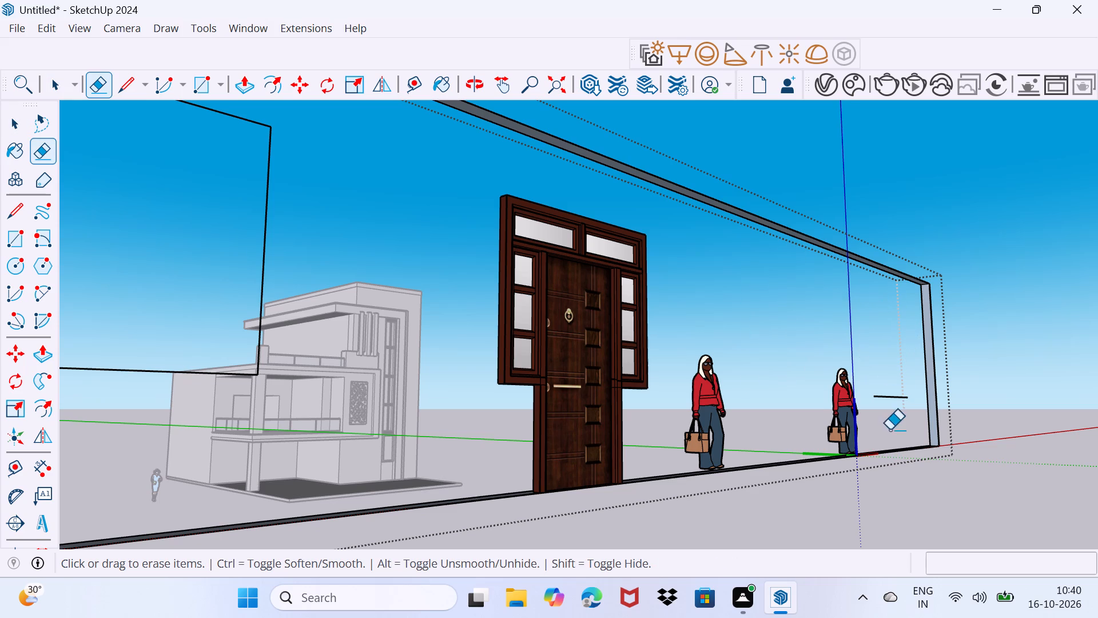
pyautogui.moveTo(892, 388); pyautogui.dragTo(891, 417)
# Erase the two standing woman figures from the imported door component.
pyautogui.moveTo(845, 417); pyautogui.dragTo(854, 416)
pyautogui.click(715, 414)
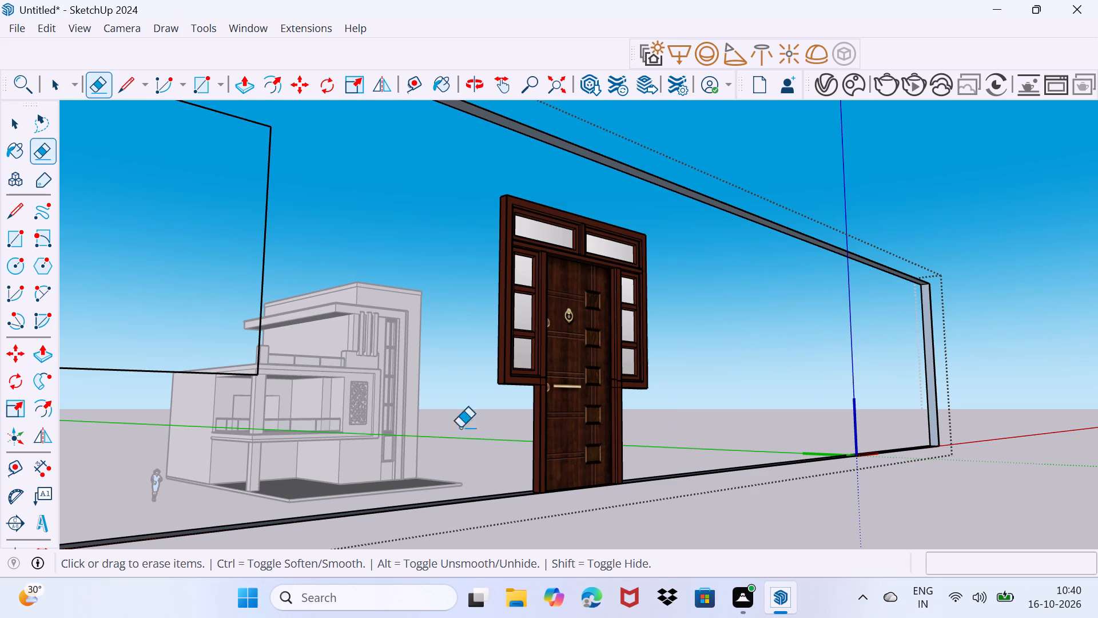
# Erase the imported wall's long top and bottom edges, its end uprights and the short stray edges at its ends.
pyautogui.scroll(-4, 415, 420)
pyautogui.moveTo(299, 409); pyautogui.dragTo(292, 460)
pyautogui.moveTo(175, 421); pyautogui.dragTo(192, 421)
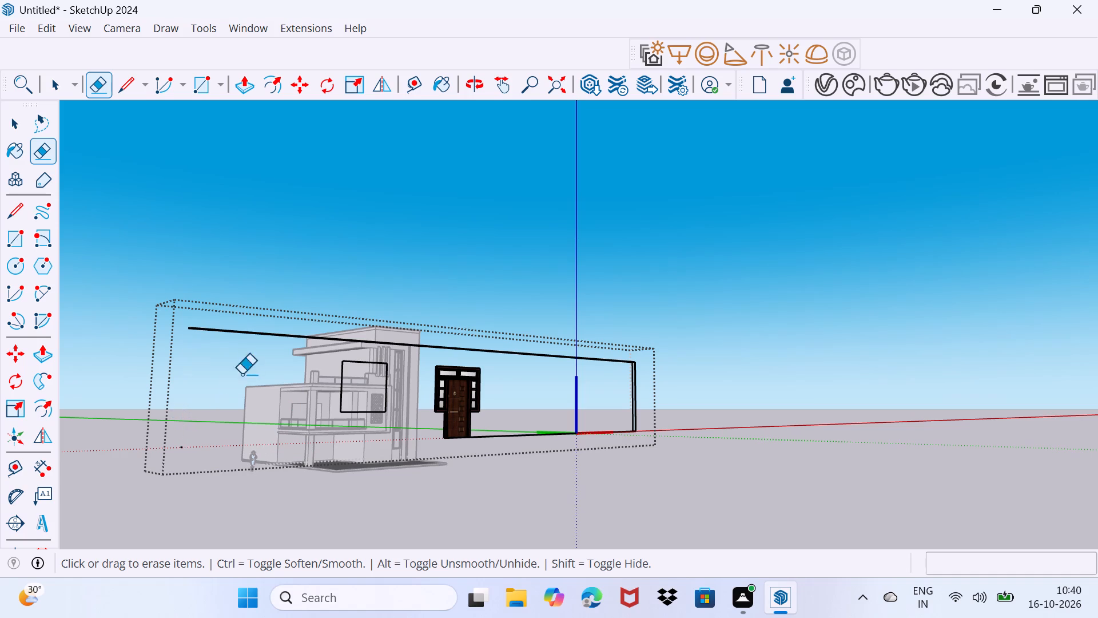
pyautogui.click(267, 335)
pyautogui.moveTo(185, 445); pyautogui.dragTo(178, 451)
pyautogui.moveTo(190, 446); pyautogui.dragTo(190, 447)
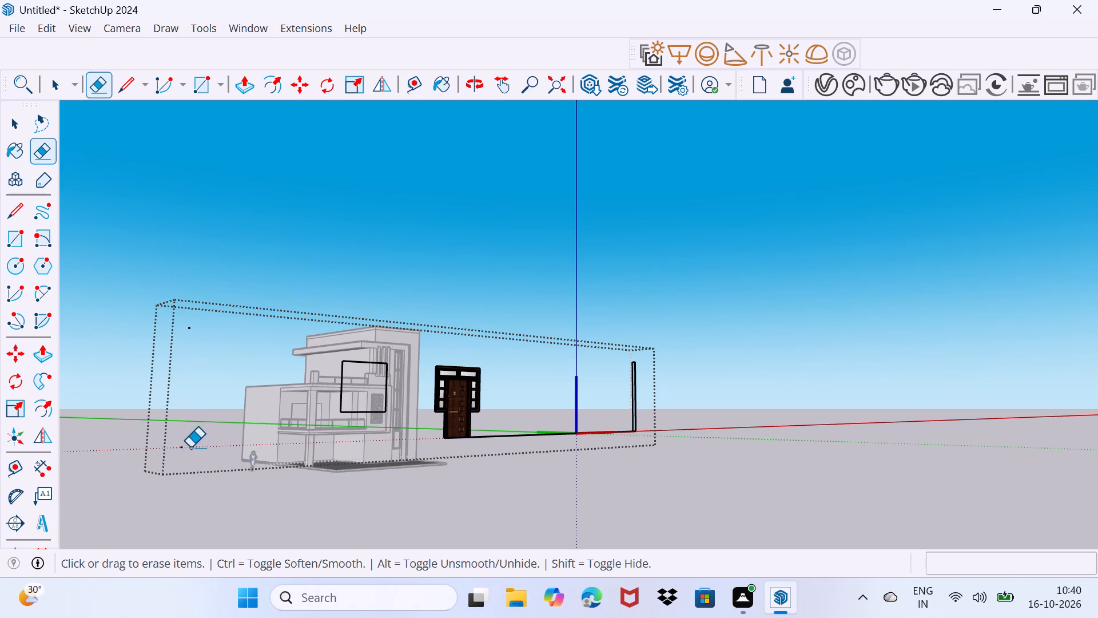
pyautogui.moveTo(190, 447); pyautogui.dragTo(182, 441)
pyautogui.moveTo(194, 325); pyautogui.dragTo(188, 329)
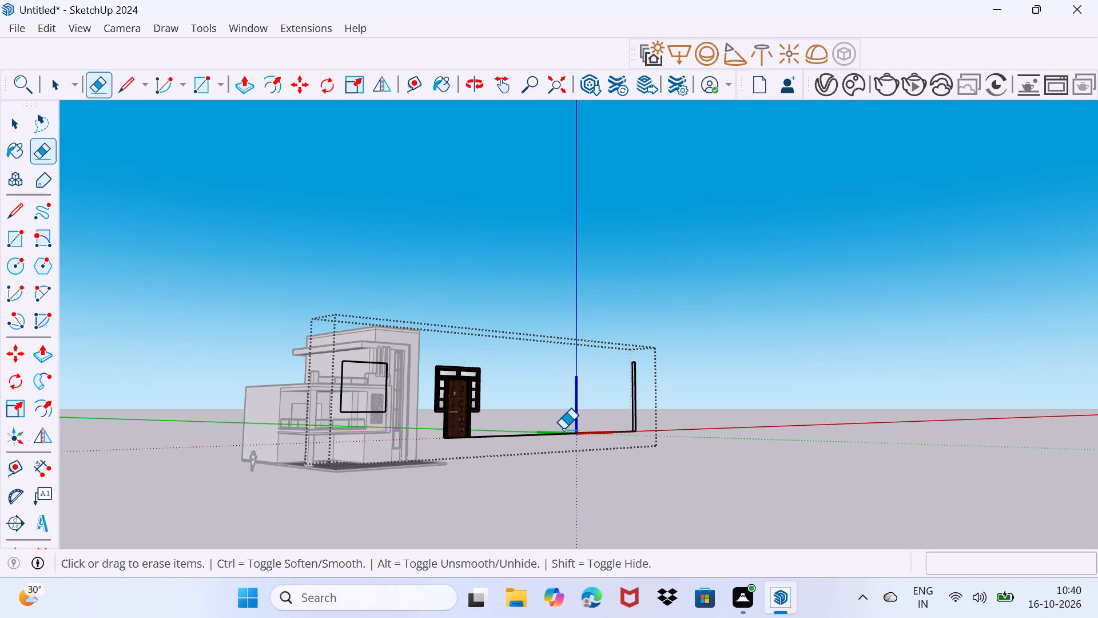
pyautogui.scroll(3, 596, 432)
pyautogui.moveTo(596, 431); pyautogui.dragTo(599, 443)
pyautogui.moveTo(658, 411); pyautogui.dragTo(595, 411)
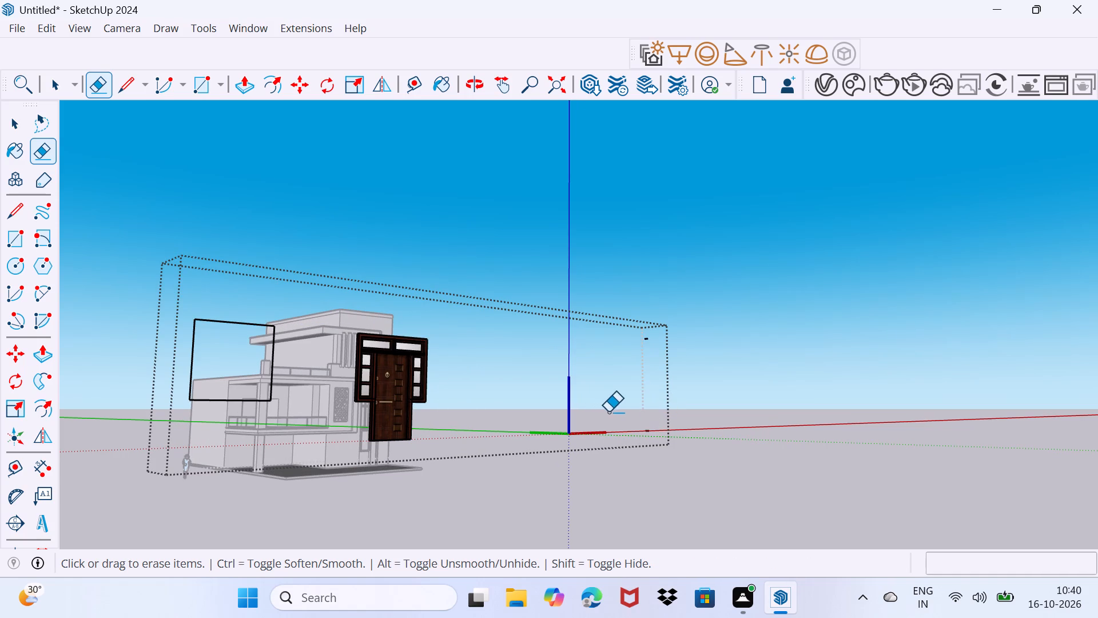
pyautogui.moveTo(650, 339); pyautogui.dragTo(630, 358)
# Erase all four edges of the remaining large window outline in front of the building.
pyautogui.moveTo(210, 394); pyautogui.dragTo(206, 402)
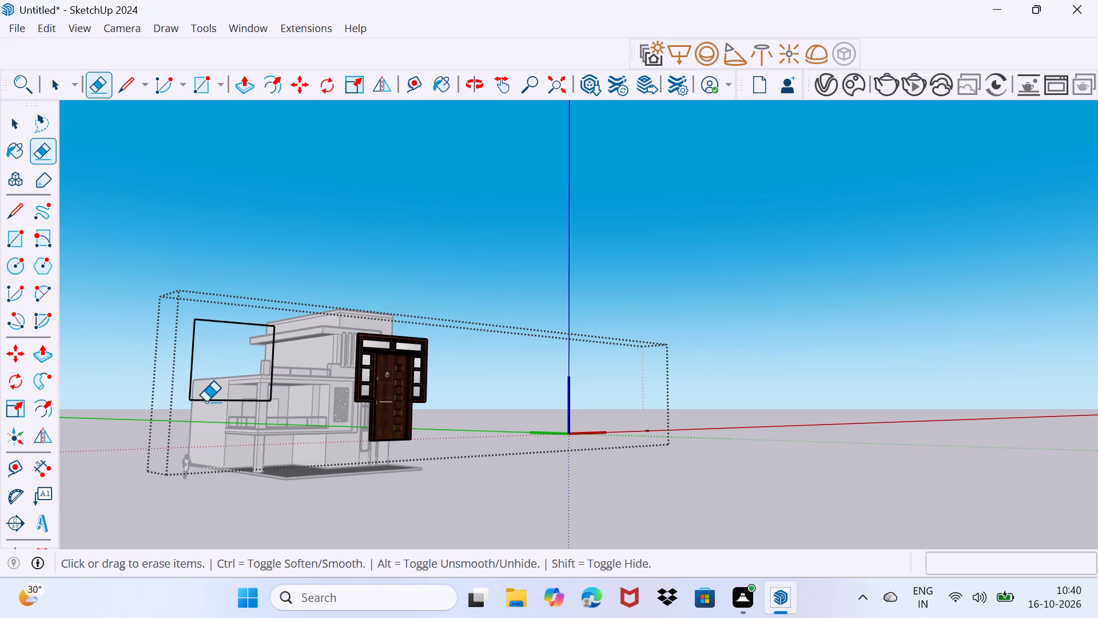
pyautogui.moveTo(190, 375); pyautogui.dragTo(207, 374)
pyautogui.moveTo(246, 322); pyautogui.dragTo(252, 349)
pyautogui.moveTo(269, 361); pyautogui.dragTo(232, 370)
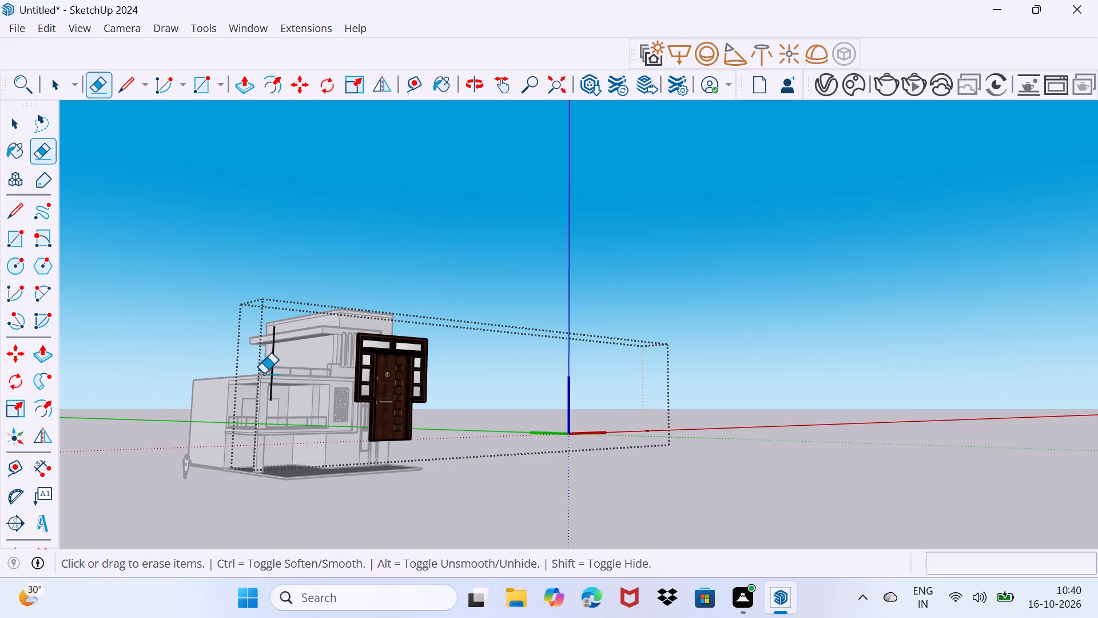
pyautogui.click(267, 370)
# Erase the last short wall edge near the component's far end and exit component editing.
pyautogui.scroll(3, 519, 409)
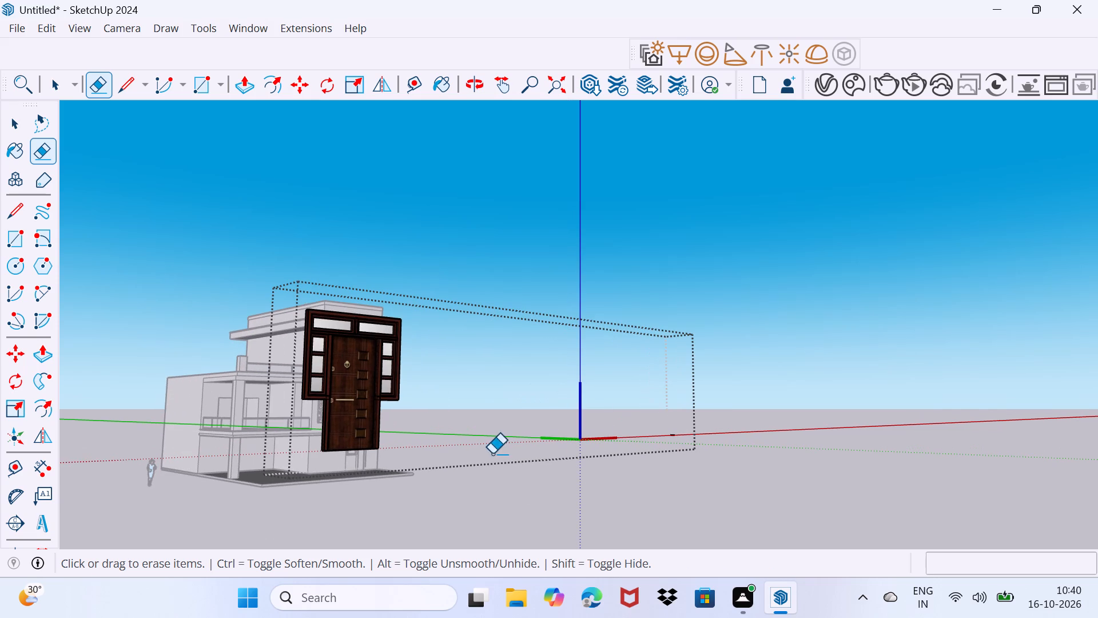
pyautogui.moveTo(498, 428); pyautogui.dragTo(523, 506)
pyautogui.scroll(5, 673, 435)
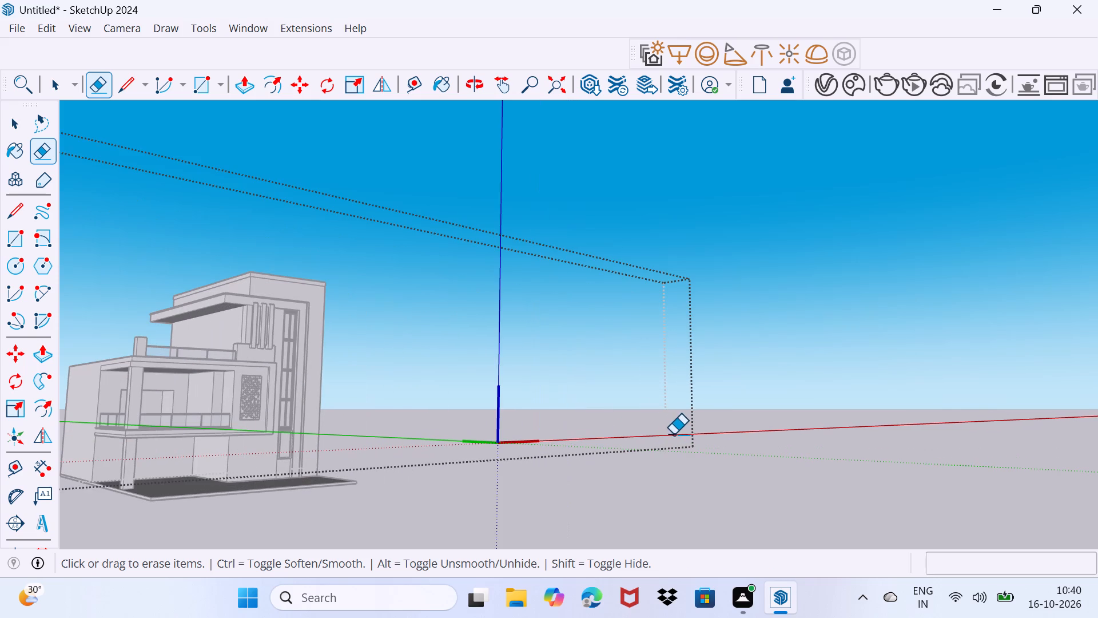
pyautogui.click(671, 433)
pyautogui.scroll(-7, 588, 472)
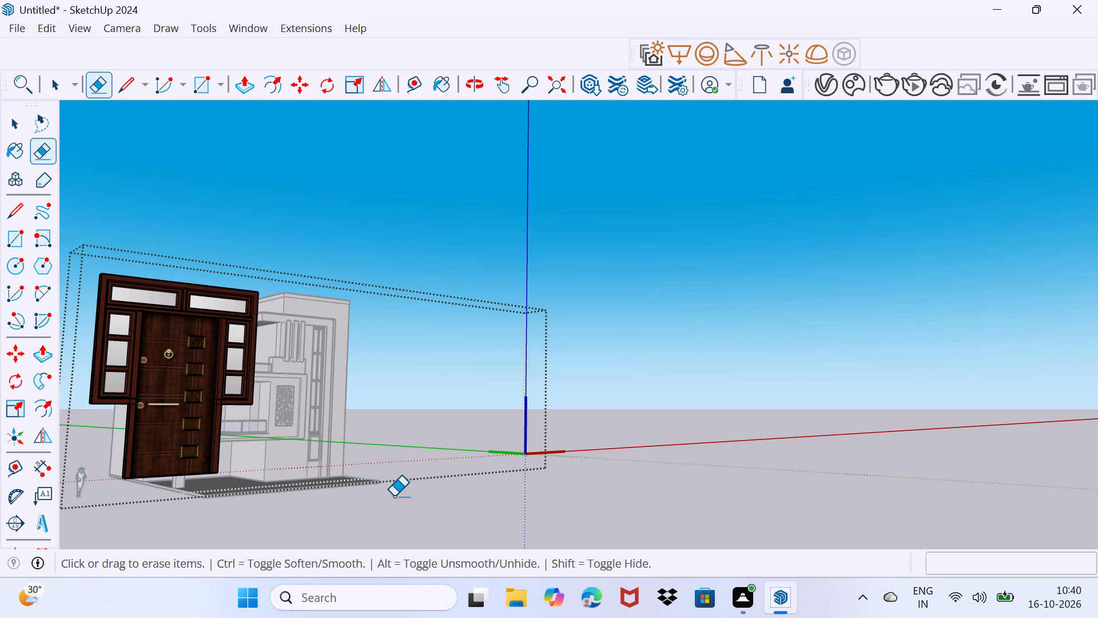
pyautogui.press('space')
pyautogui.click(571, 499)
pyautogui.click(580, 495)
# Move the stripped door unit by its bottom corner about 159' onto the first-floor balcony floor, in front of the wall opening.
pyautogui.scroll(3, 627, 484)
pyautogui.scroll(-9, 625, 484)
pyautogui.click(472, 465)
pyautogui.scroll(4, 478, 464)
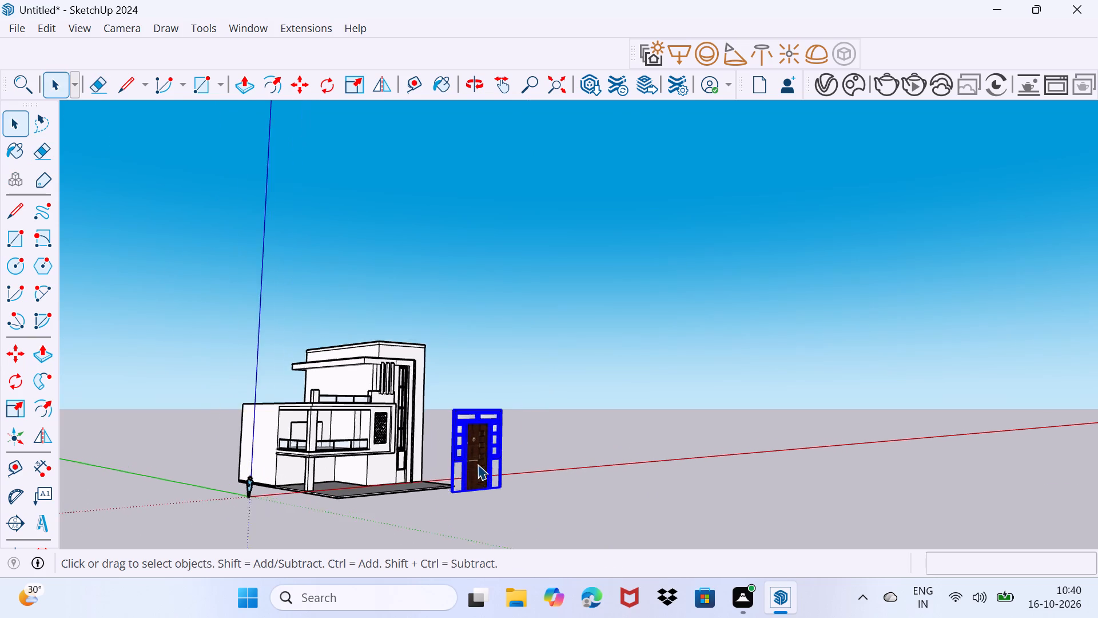
pyautogui.moveTo(479, 464); pyautogui.dragTo(295, 474, button='middle')
pyautogui.scroll(1, 303, 481)
pyautogui.scroll(3, 574, 471)
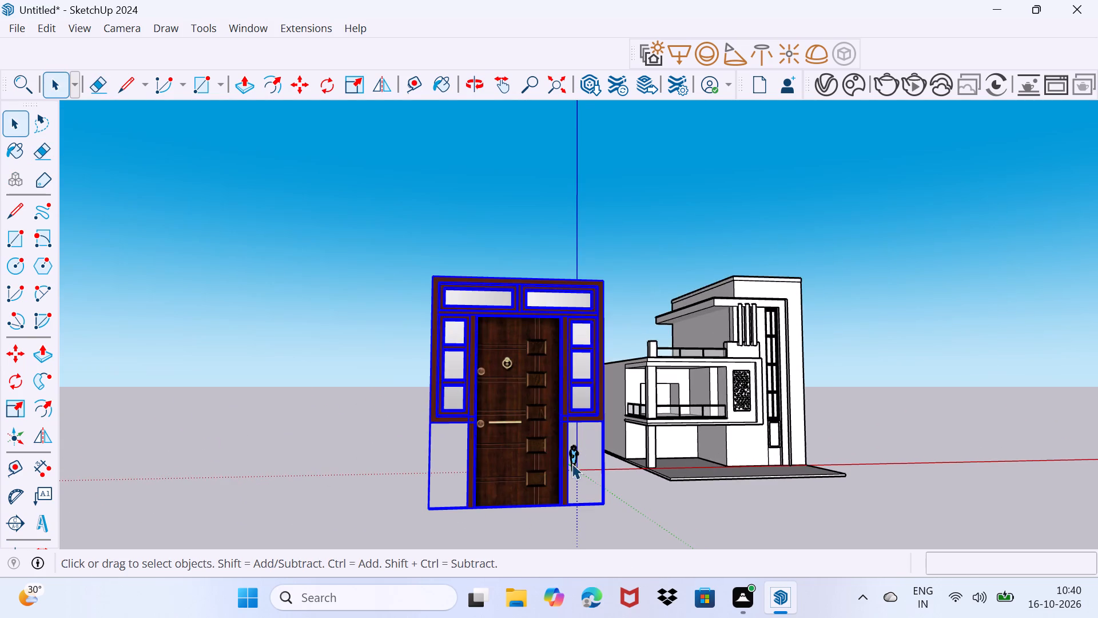
pyautogui.moveTo(572, 463); pyautogui.dragTo(502, 461, button='middle')
pyautogui.scroll(-5, 502, 461)
pyautogui.scroll(4, 329, 478)
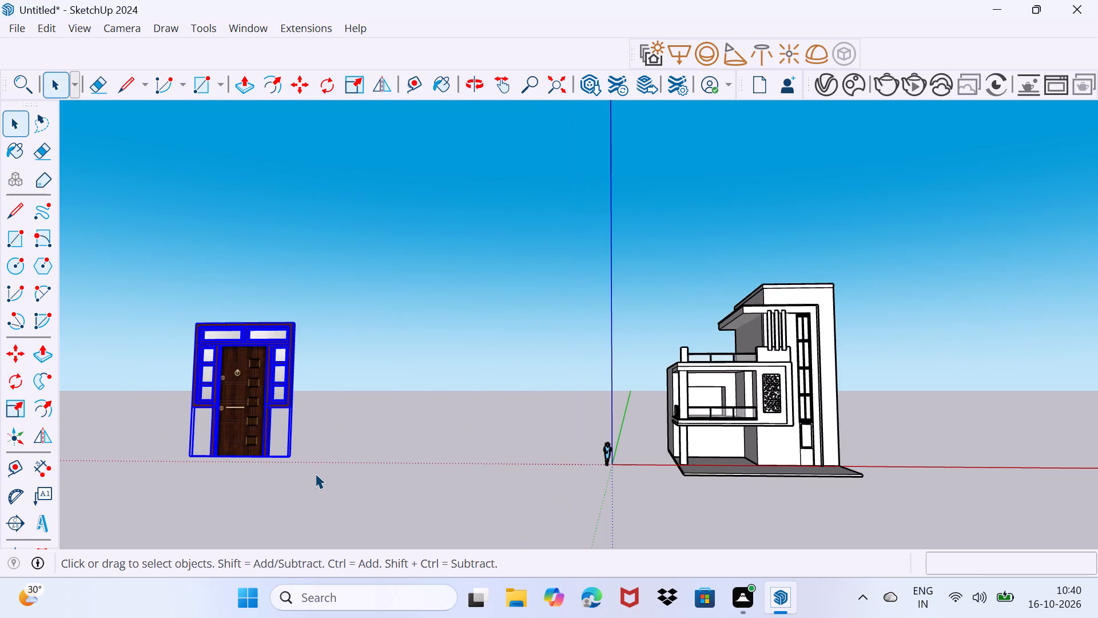
pyautogui.moveTo(300, 480); pyautogui.dragTo(264, 493, button='middle')
pyautogui.scroll(-7, 264, 493)
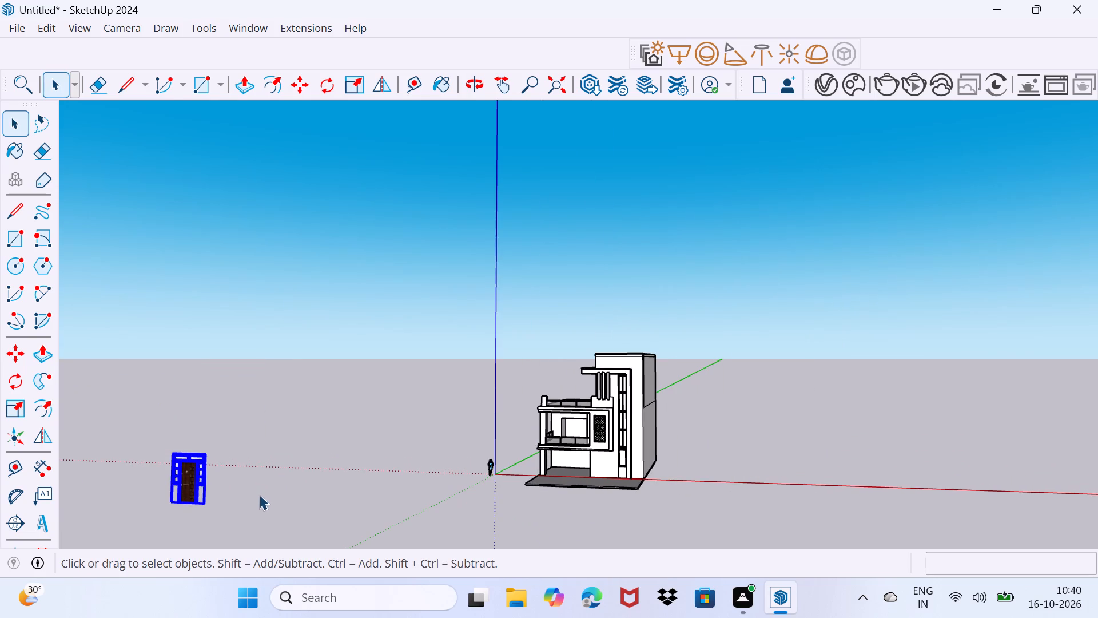
pyautogui.scroll(2, 202, 507)
pyautogui.press('m')
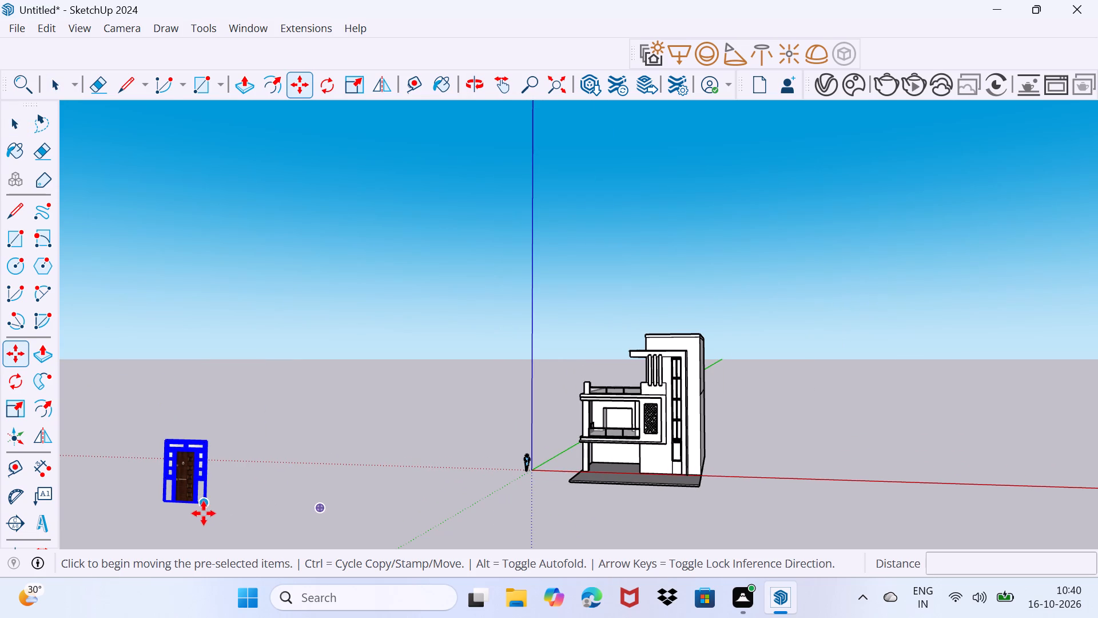
pyautogui.click(207, 513)
pyautogui.scroll(5, 594, 466)
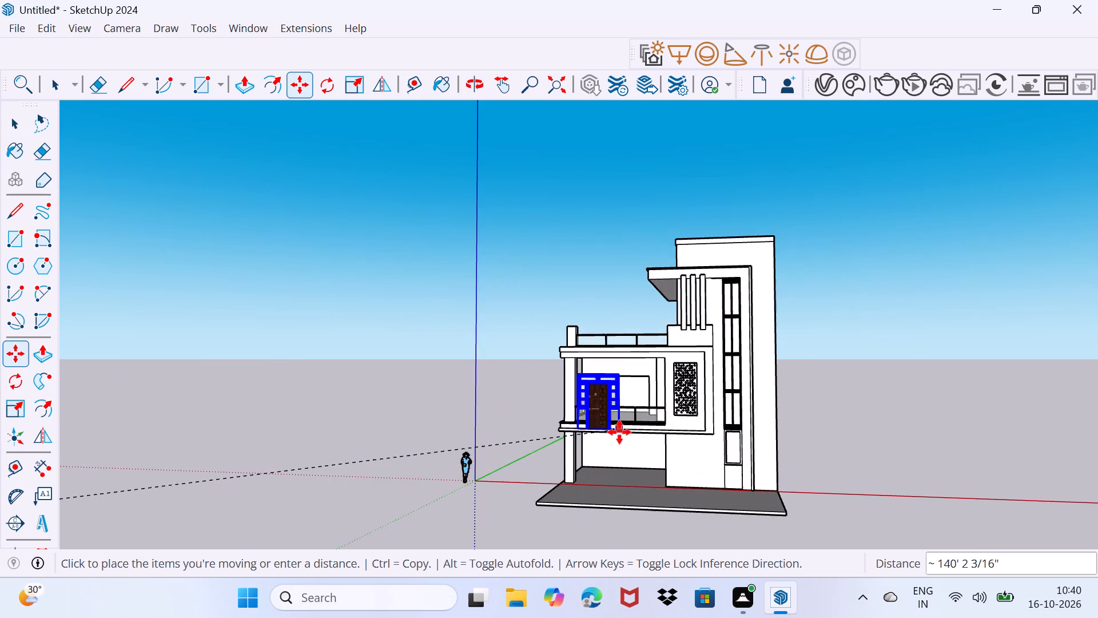
pyautogui.scroll(6, 619, 430)
pyautogui.moveTo(653, 387); pyautogui.dragTo(653, 430, button='middle')
pyautogui.scroll(5, 651, 406)
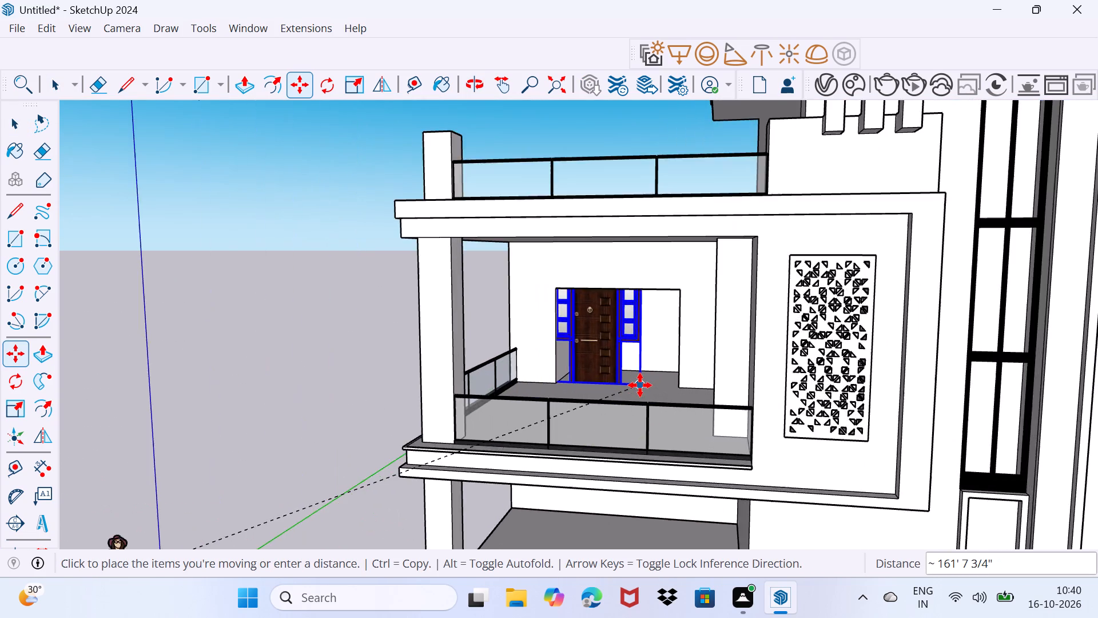
pyautogui.scroll(5, 640, 385)
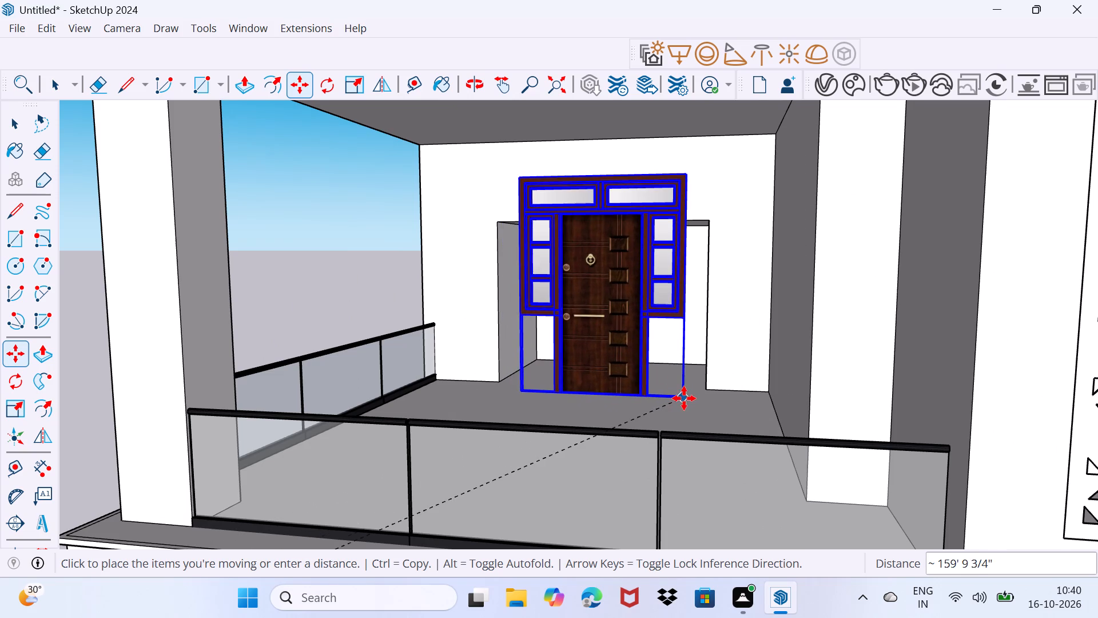
pyautogui.click(685, 402)
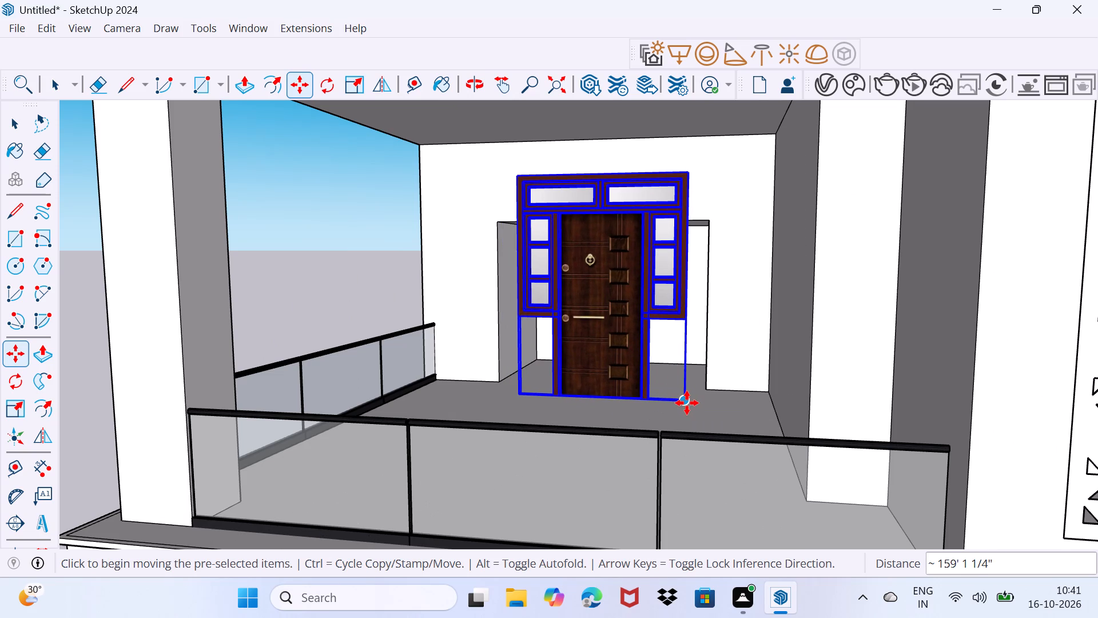
# Scale the door unit down from its top corner so it is smaller than the balcony opening.
pyautogui.press('s')
pyautogui.moveTo(520, 179); pyautogui.dragTo(575, 300)
# Move the door unit by its bottom corner onto the opening's floor corner on the jali-panel side.
pyautogui.scroll(5, 626, 402)
pyautogui.moveTo(634, 402); pyautogui.dragTo(654, 409, button='middle')
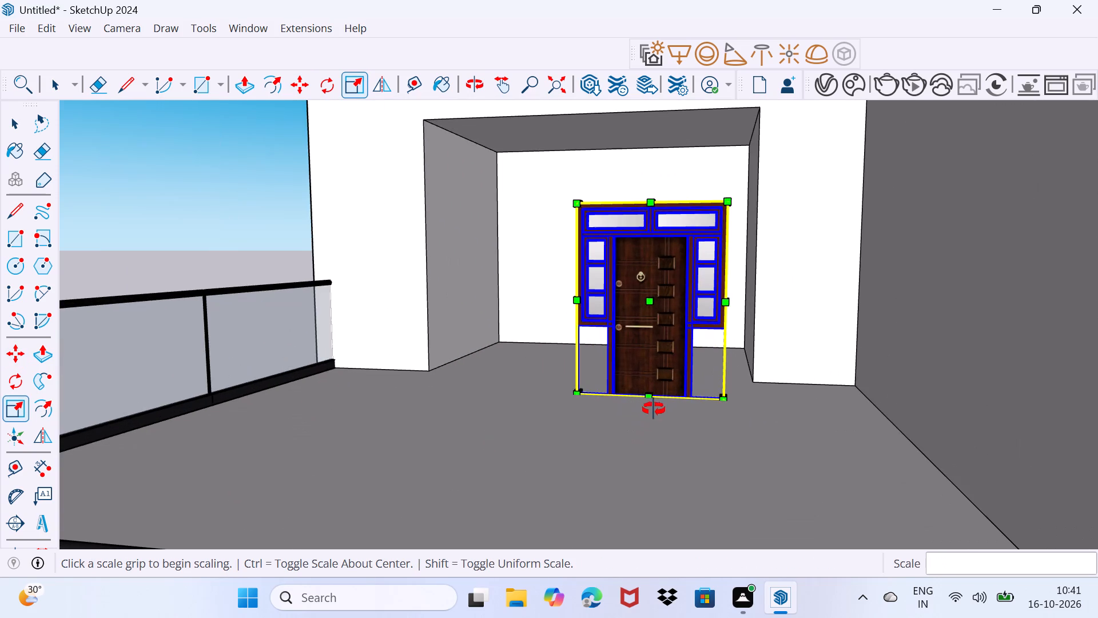
pyautogui.moveTo(654, 409); pyautogui.dragTo(668, 411, button='middle')
pyautogui.scroll(4, 731, 422)
pyautogui.press('m')
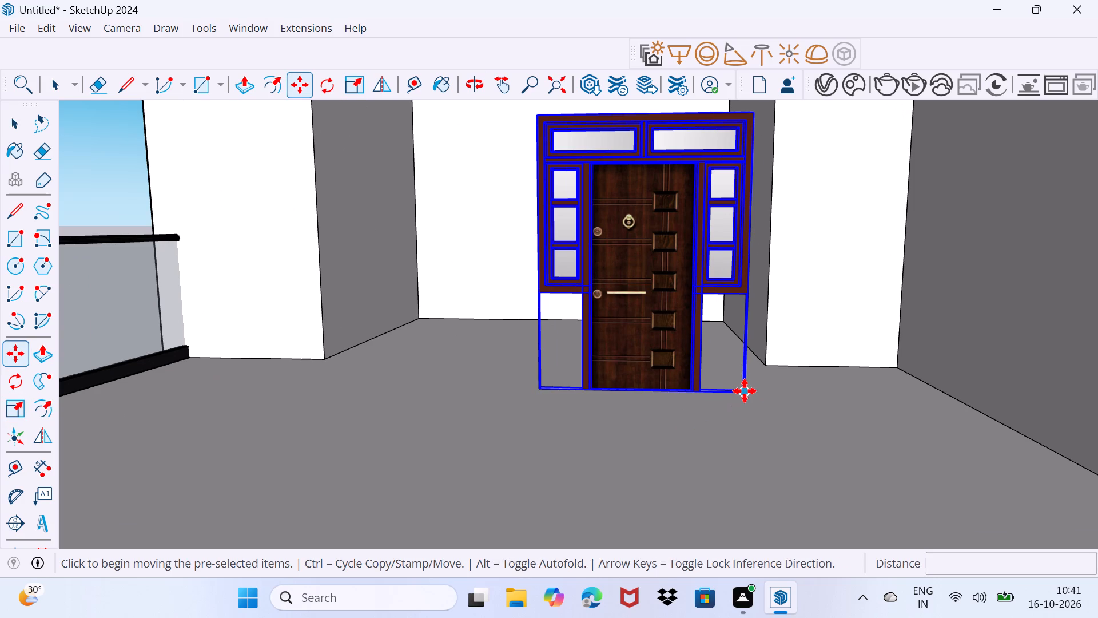
pyautogui.click(745, 391)
pyautogui.click(767, 359)
# Stretch the door unit's width by about 2.62 along the red axis to reach the opposite side of the opening.
pyautogui.moveTo(618, 398); pyautogui.dragTo(648, 401, button='middle')
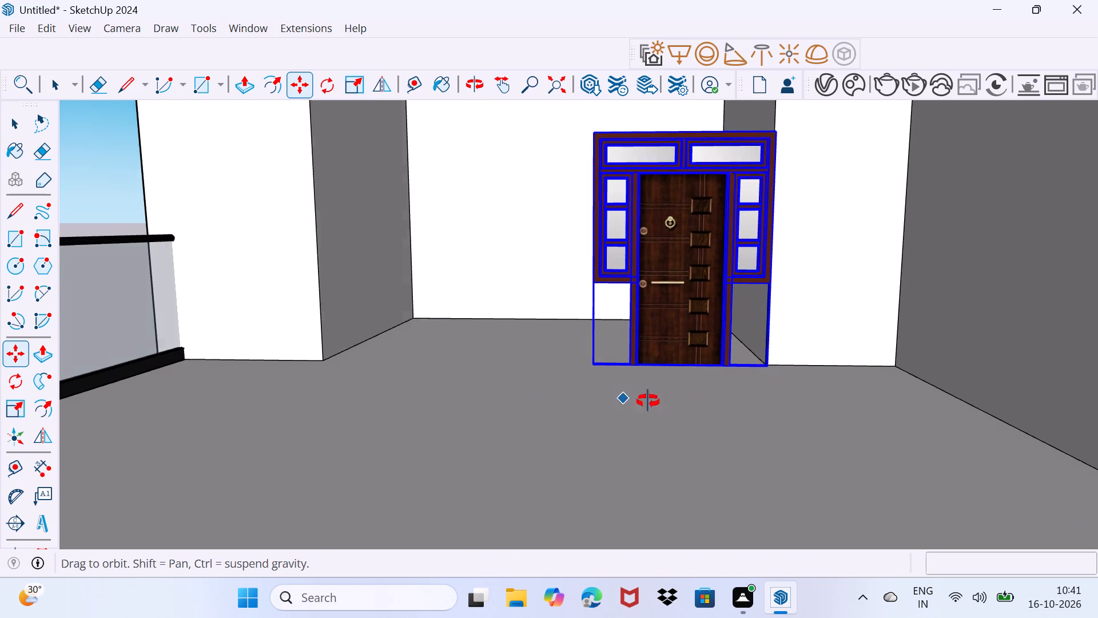
pyautogui.moveTo(648, 401); pyautogui.dragTo(945, 468, button='middle')
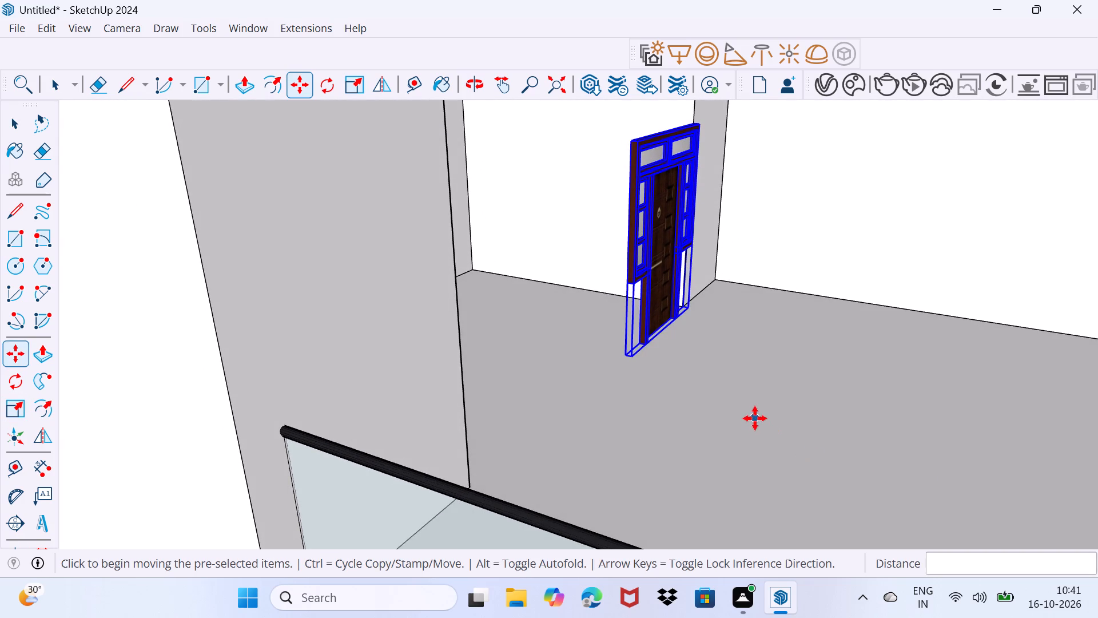
pyautogui.press('s')
pyautogui.scroll(8, 632, 263)
pyautogui.click(631, 255)
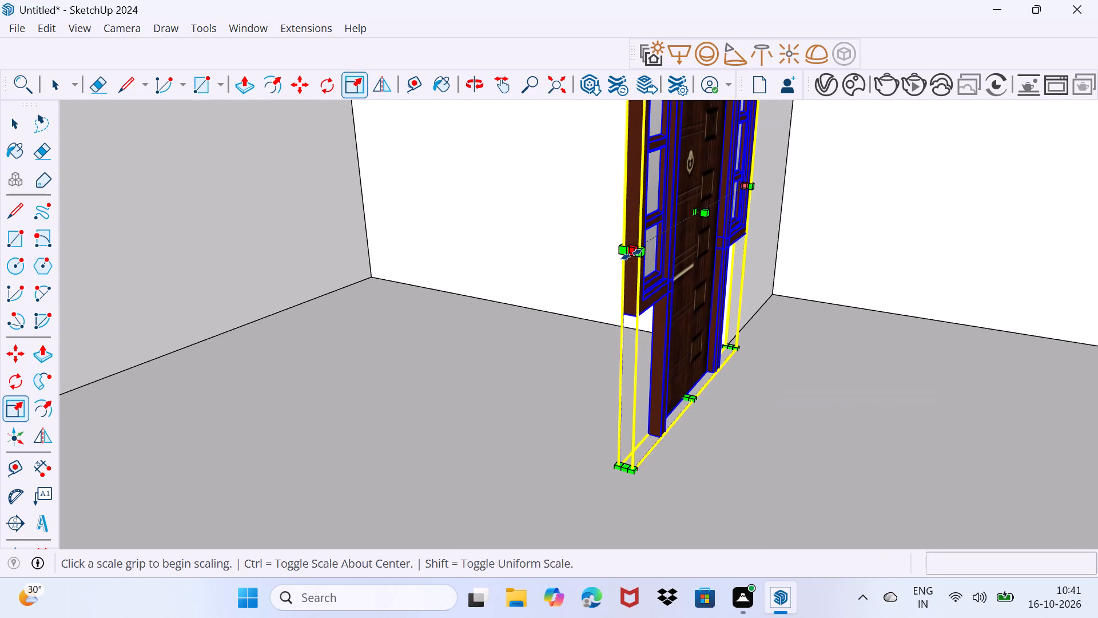
pyautogui.scroll(-16, 318, 314)
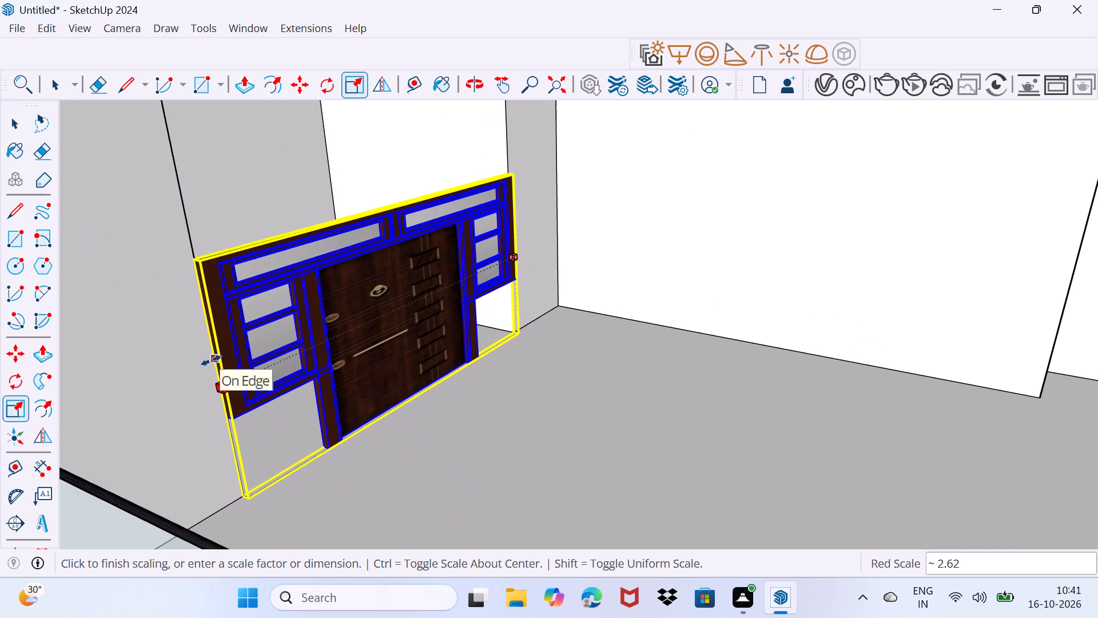
pyautogui.click(211, 360)
# Stretch the door unit's height along the blue axis up to the opening's top edge and check its fit.
pyautogui.keyDown('shift'); pyautogui.moveTo(312, 294); pyautogui.dragTo(326, 316, button='middle'); pyautogui.keyUp('shift')
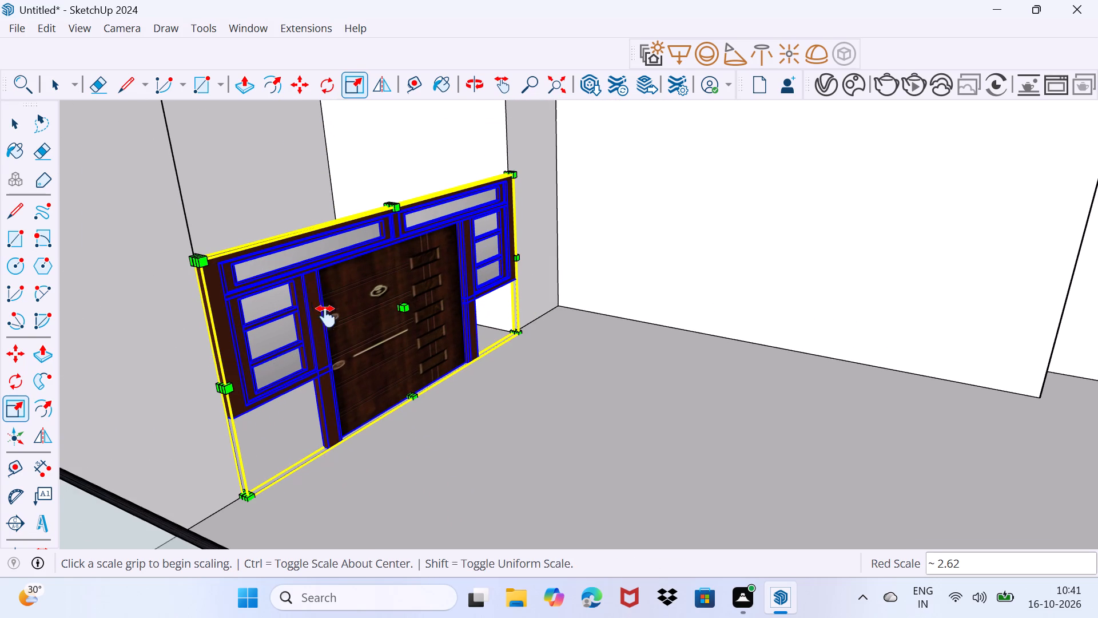
pyautogui.keyDown('shift'); pyautogui.moveTo(326, 316); pyautogui.dragTo(390, 451, button='middle'); pyautogui.keyUp('shift')
pyautogui.scroll(8, 461, 355)
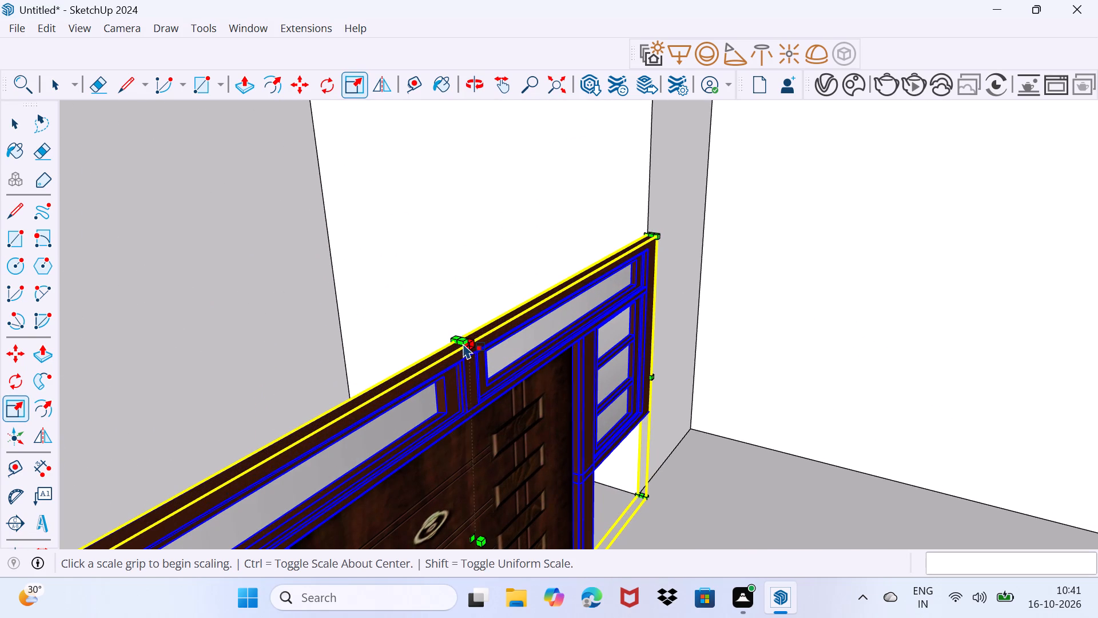
pyautogui.click(459, 338)
pyautogui.scroll(-6, 441, 211)
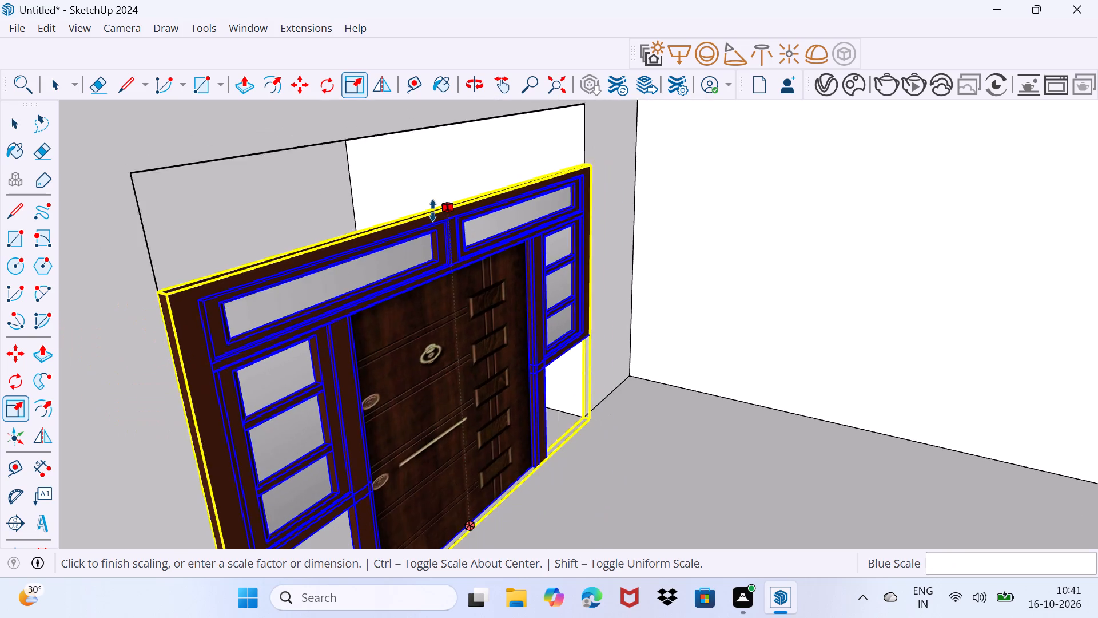
pyautogui.scroll(-2, 433, 211)
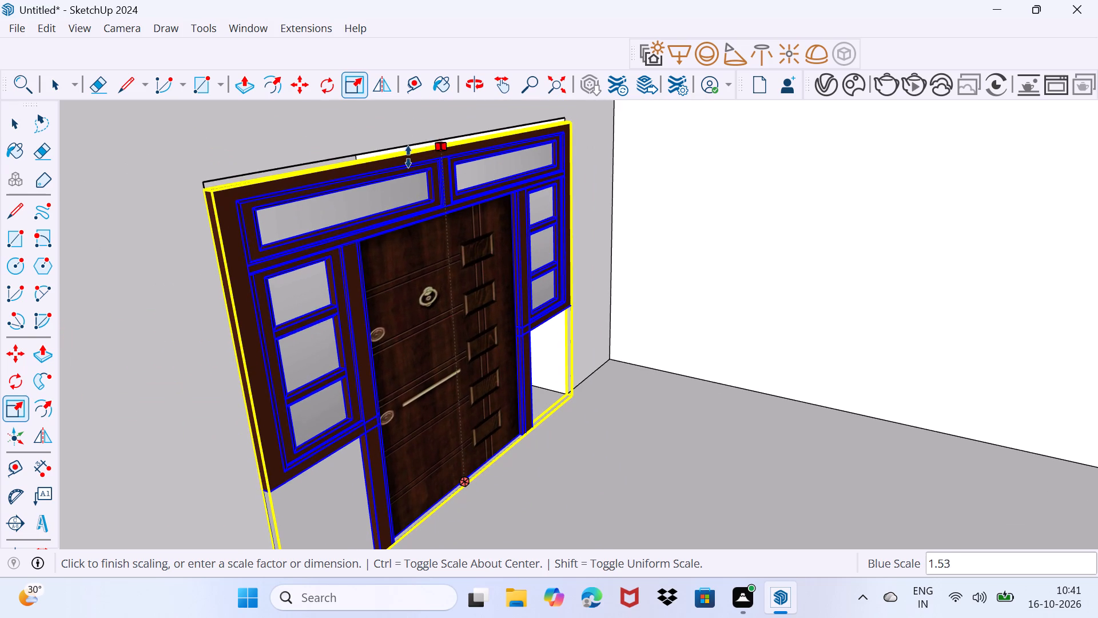
pyautogui.click(408, 146)
pyautogui.moveTo(483, 374); pyautogui.dragTo(333, 349, button='middle')
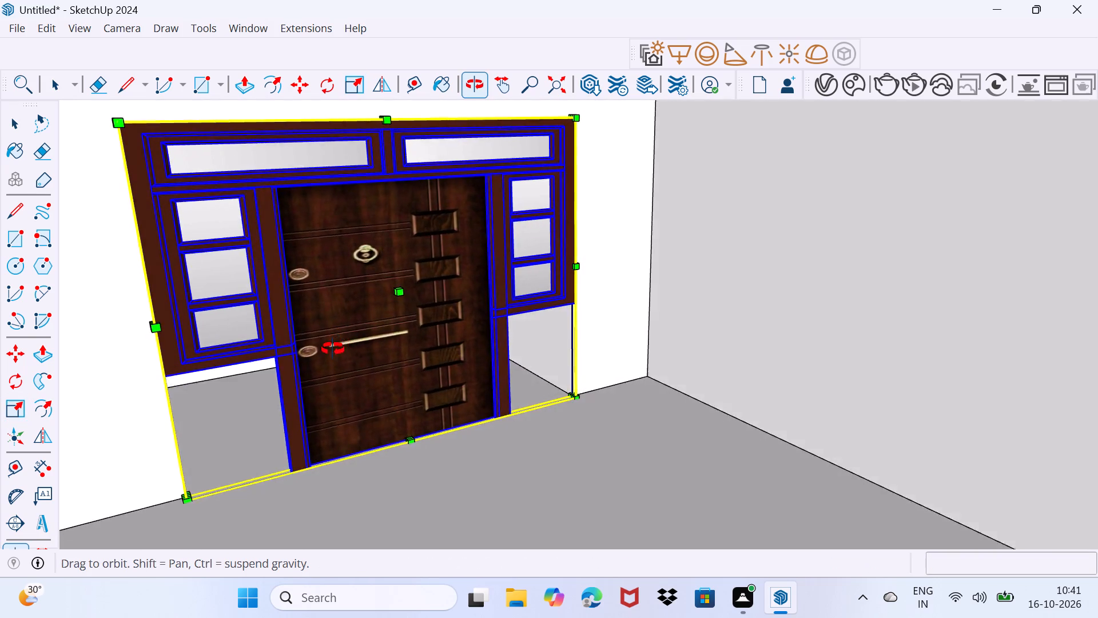
pyautogui.moveTo(333, 349); pyautogui.dragTo(304, 328, button='middle')
pyautogui.scroll(4, 498, 372)
pyautogui.moveTo(564, 412); pyautogui.dragTo(534, 420, button='middle')
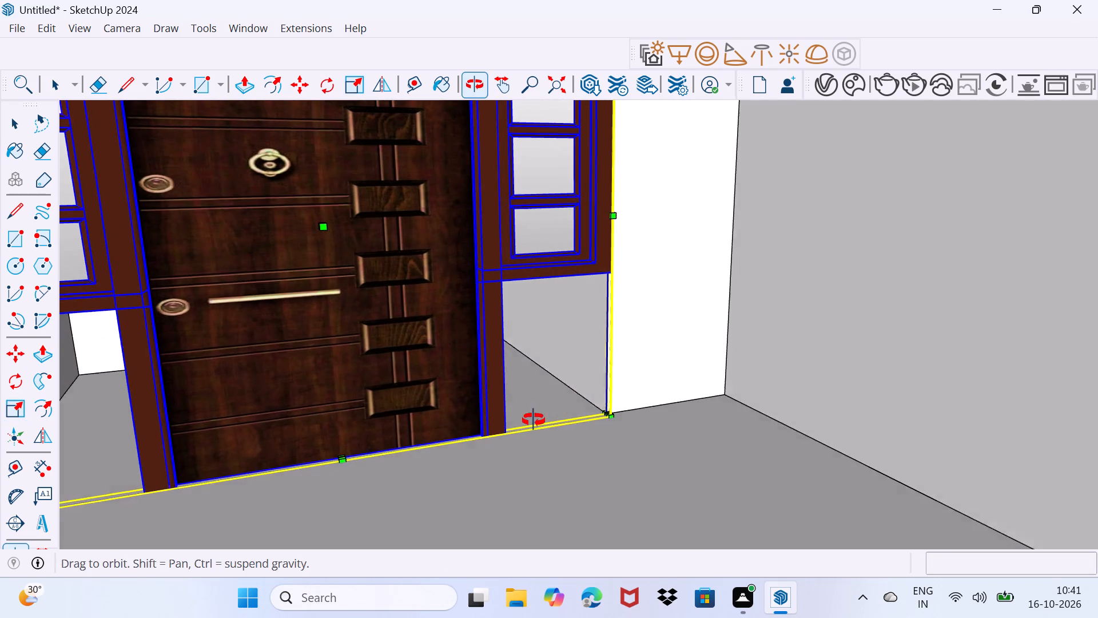
# Move the door unit about 7 1/2" back into the balcony opening, away from the wall's front face.
pyautogui.moveTo(534, 420); pyautogui.dragTo(531, 420, button='middle')
pyautogui.press('m')
pyautogui.click(600, 420)
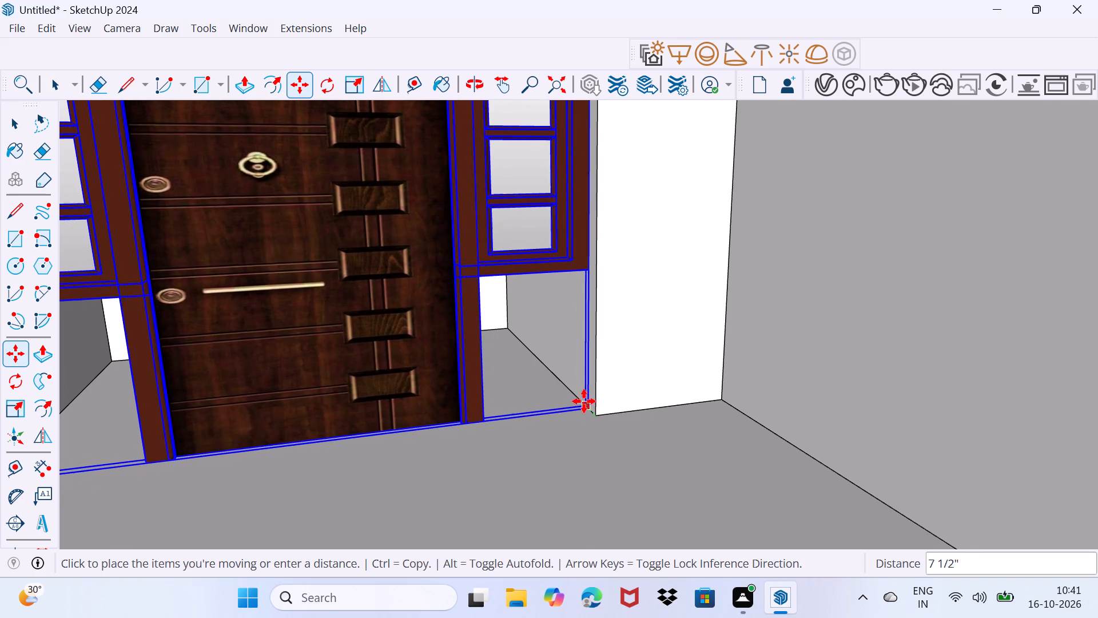
pyautogui.click(584, 401)
pyautogui.press('space')
pyautogui.moveTo(562, 459); pyautogui.dragTo(577, 441)
pyautogui.scroll(-5, 549, 423)
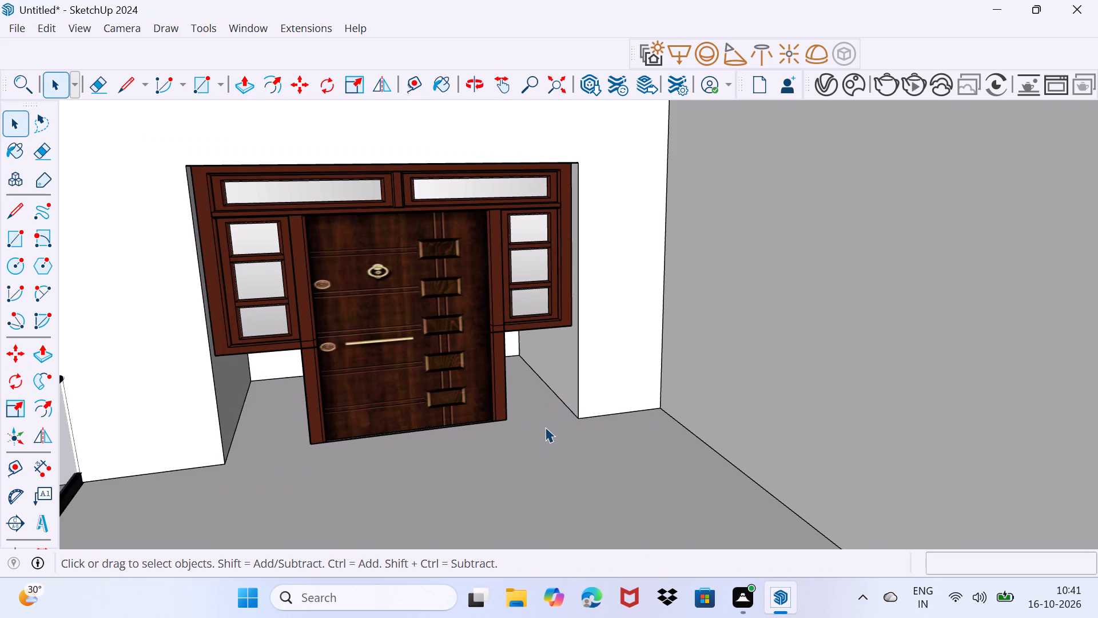
# Draw edges from the railing-side window's lower corner about 3' 1/2" down to the floor and along the door unit's front base to the opposite wall.
pyautogui.middleClick(288, 409)
pyautogui.scroll(3, 254, 413)
pyautogui.moveTo(245, 431); pyautogui.dragTo(255, 433, button='middle')
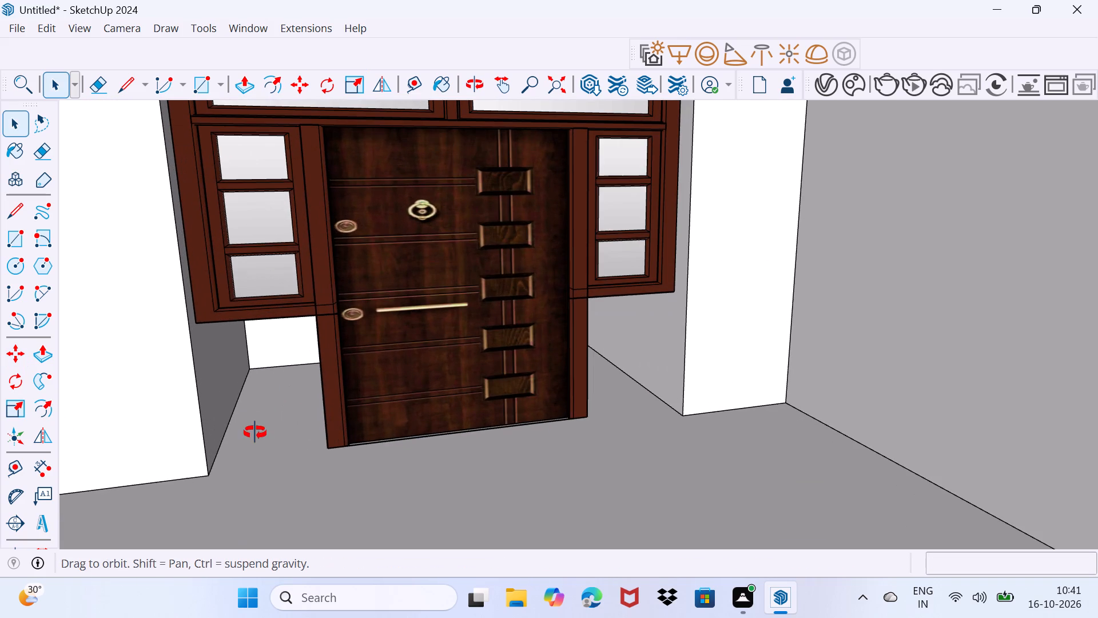
pyautogui.moveTo(255, 433); pyautogui.dragTo(293, 395, button='middle')
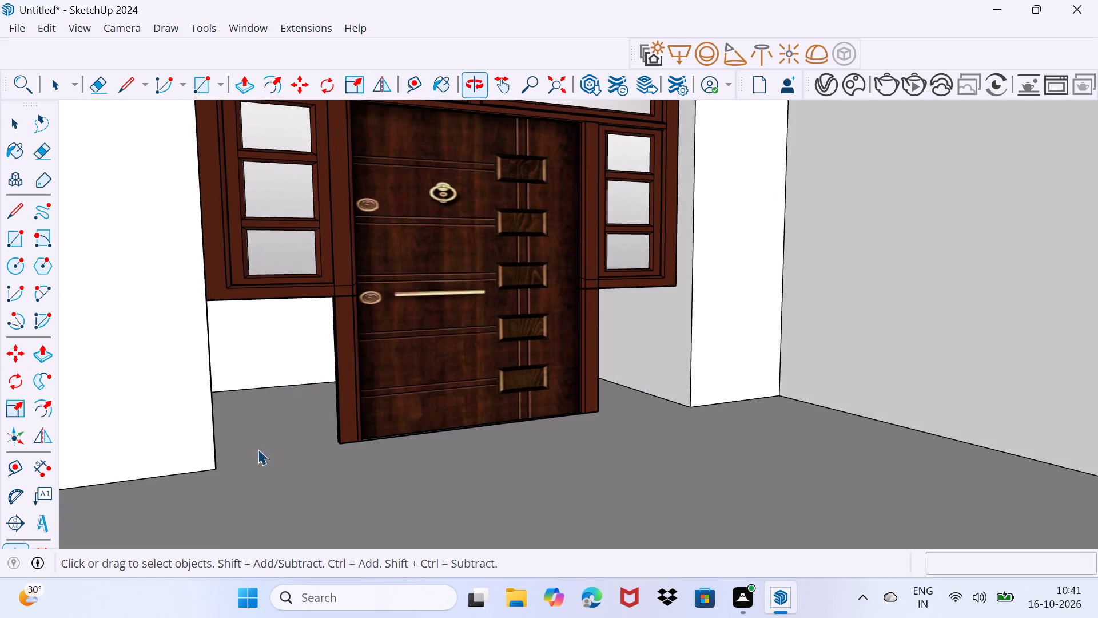
pyautogui.scroll(1, 258, 450)
pyautogui.moveTo(258, 450); pyautogui.dragTo(171, 498, button='middle')
pyautogui.scroll(2, 204, 452)
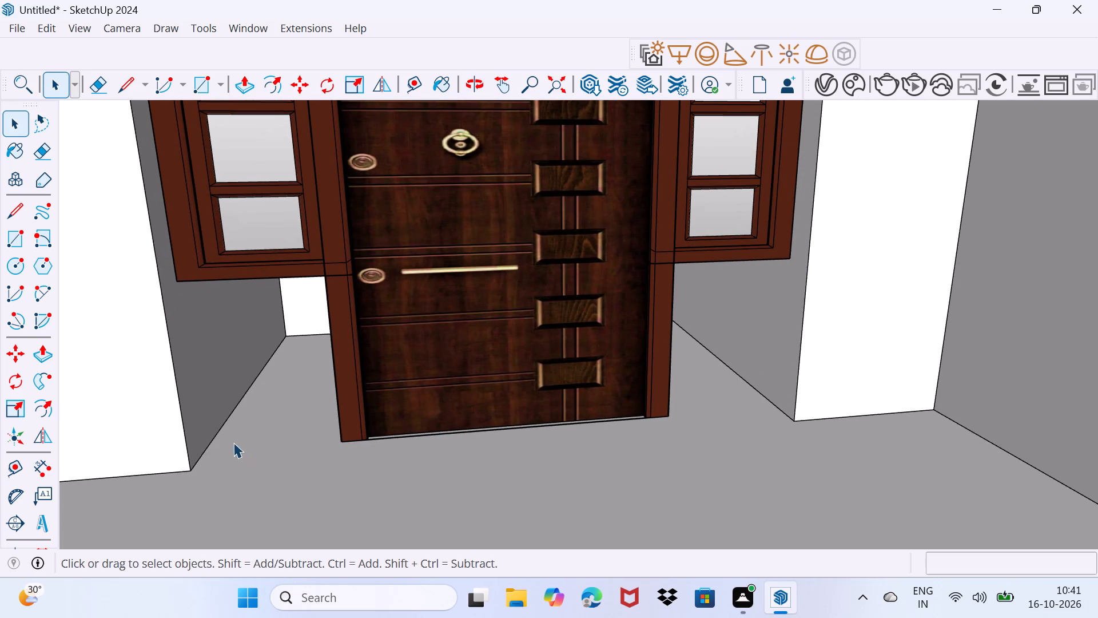
pyautogui.press('m')
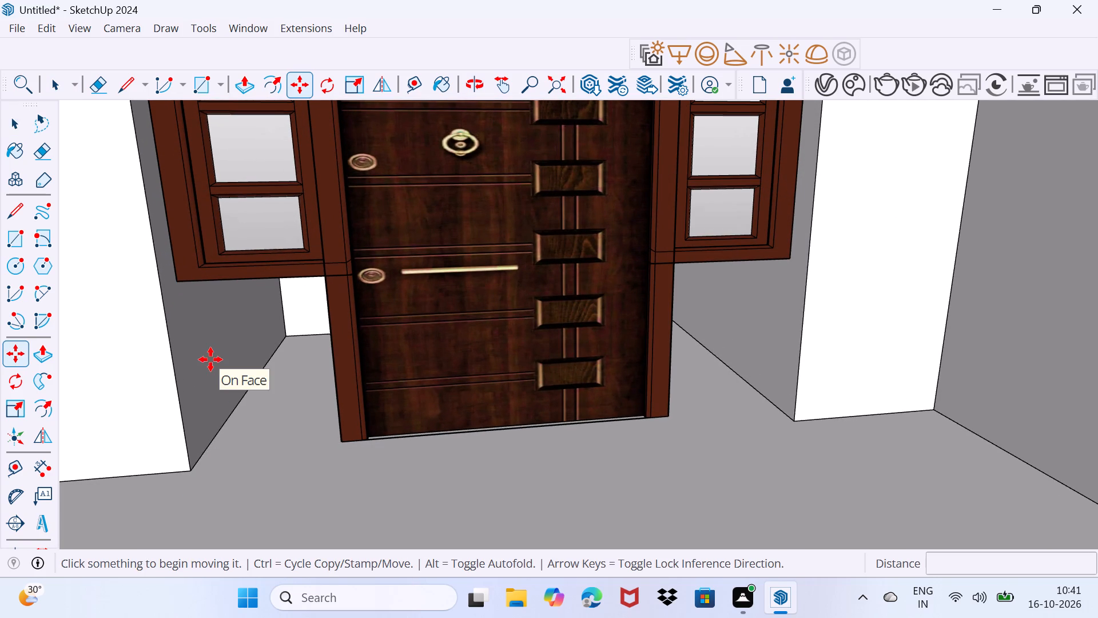
pyautogui.press('l')
pyautogui.click(176, 280)
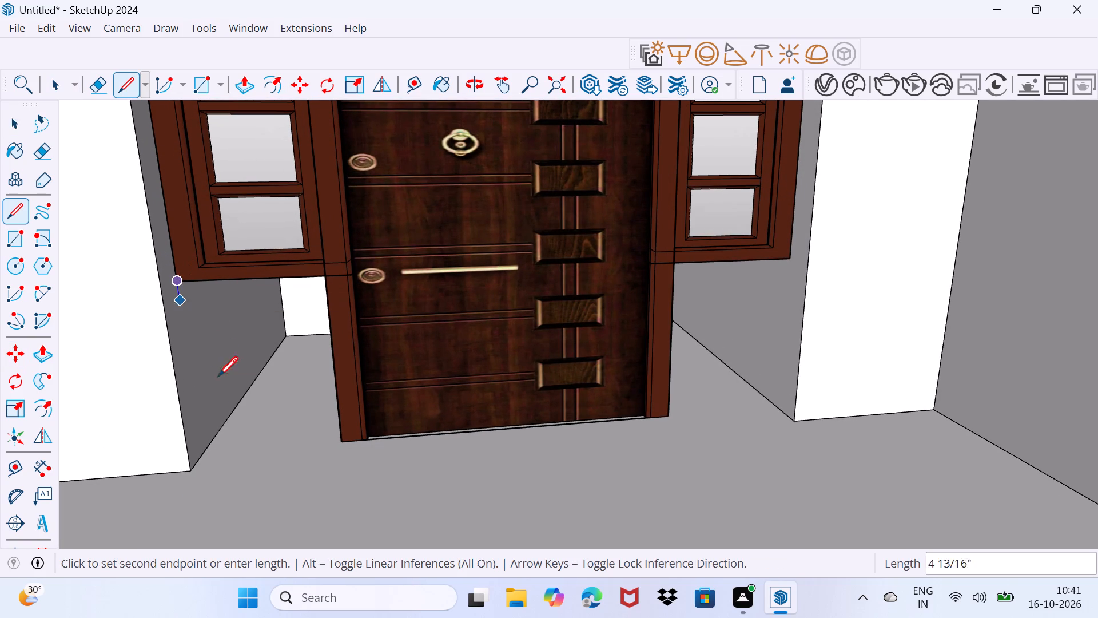
pyautogui.click(208, 445)
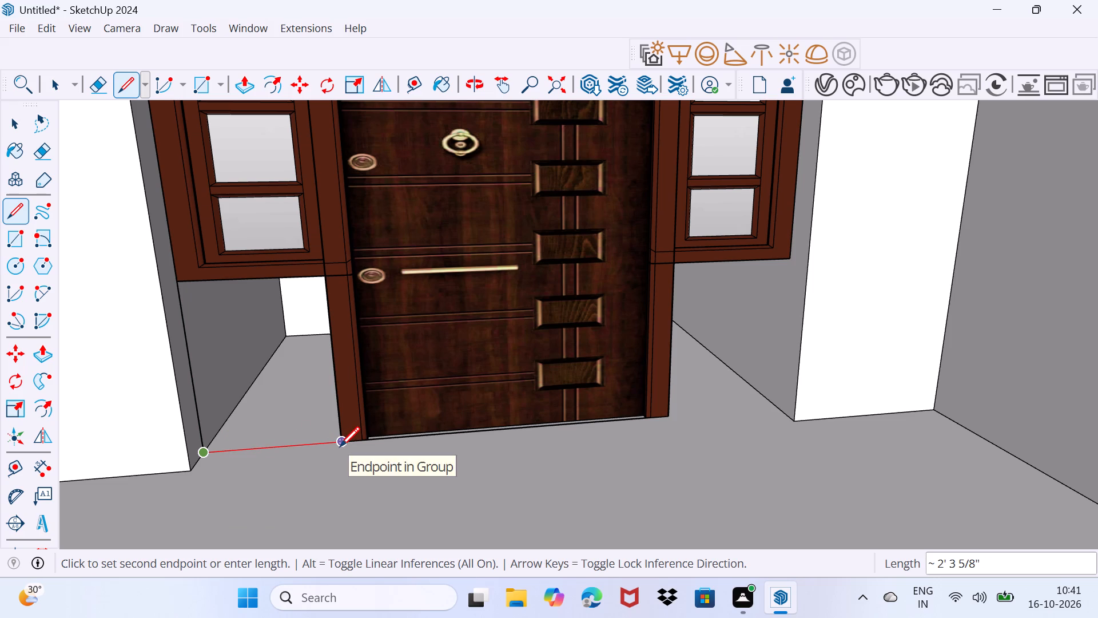
pyautogui.click(340, 446)
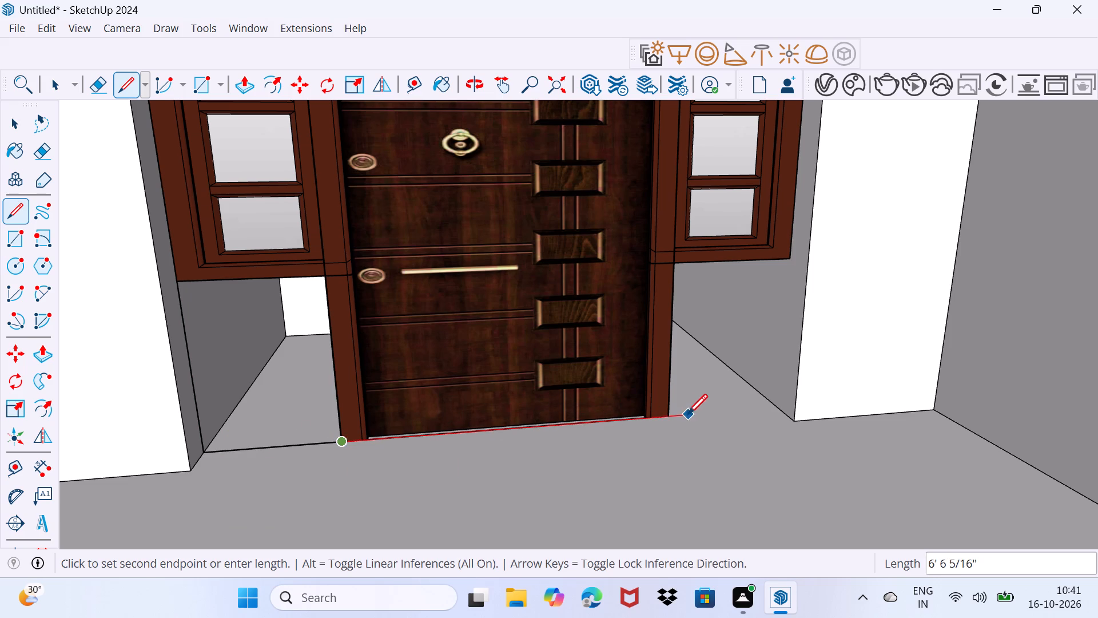
pyautogui.click(668, 416)
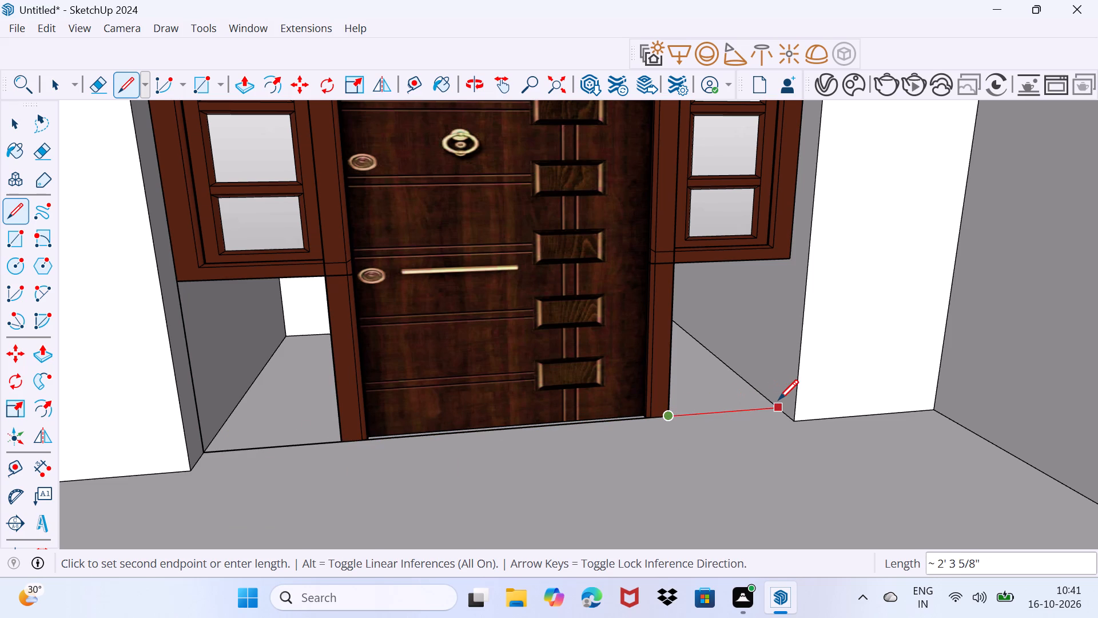
pyautogui.click(779, 401)
pyautogui.press('space')
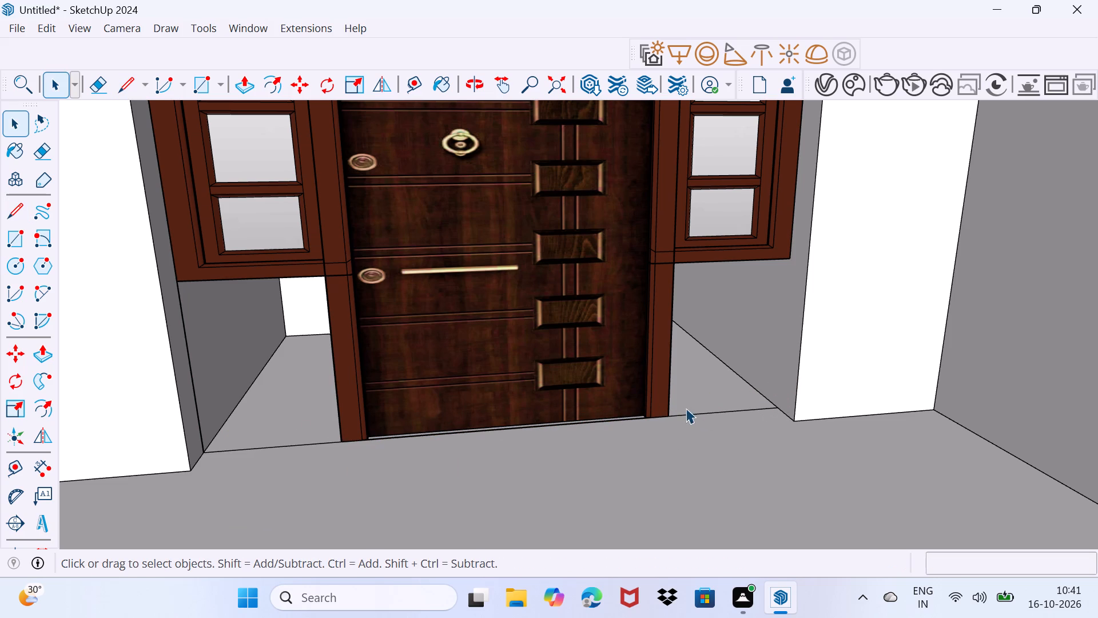
# Draw a floor line about 2' 3 5/8" long from the railing-side door jamb's back corner to the opening's side wall.
pyautogui.moveTo(242, 422); pyautogui.dragTo(408, 399, button='middle')
pyautogui.scroll(1, 391, 480)
pyautogui.press('l')
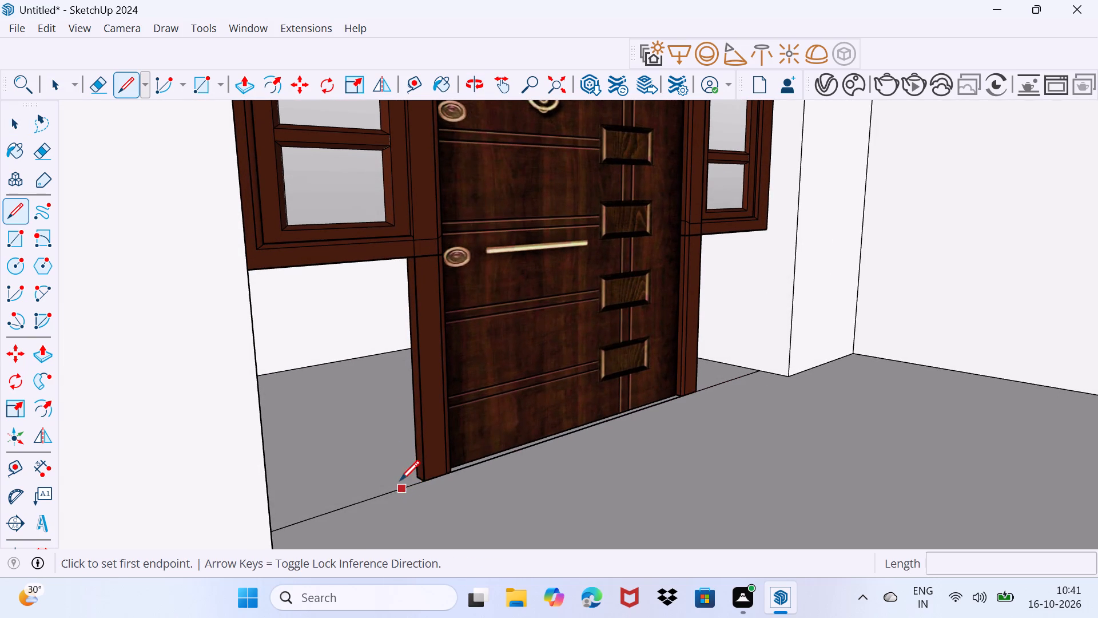
pyautogui.click(413, 481)
pyautogui.scroll(-1, 283, 491)
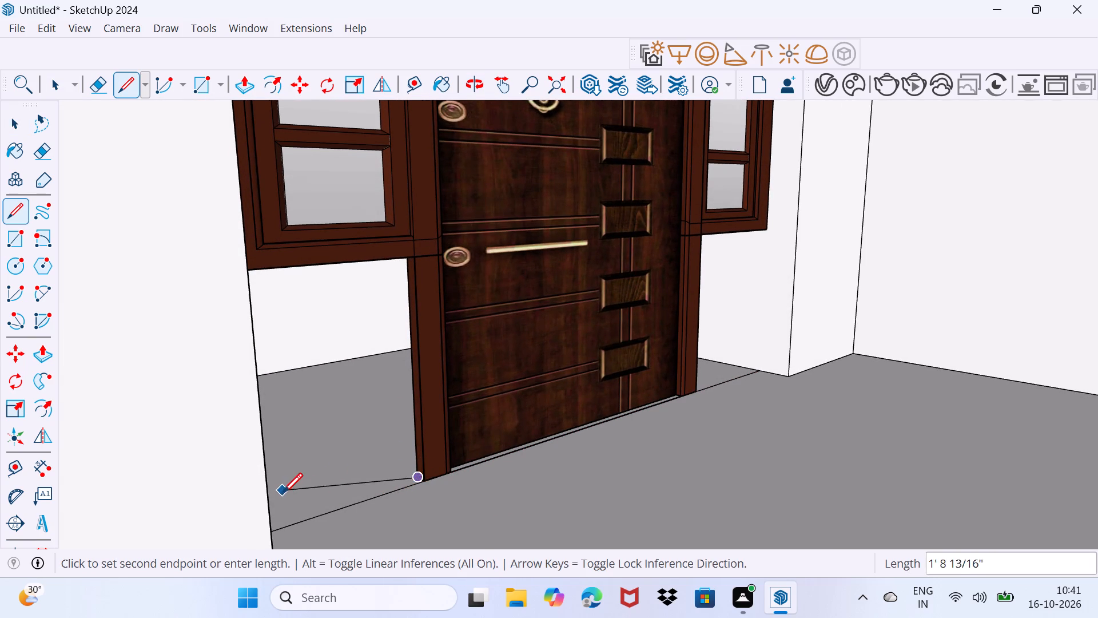
pyautogui.scroll(2, 283, 493)
pyautogui.moveTo(283, 493); pyautogui.dragTo(176, 537, button='middle')
pyautogui.scroll(4, 206, 483)
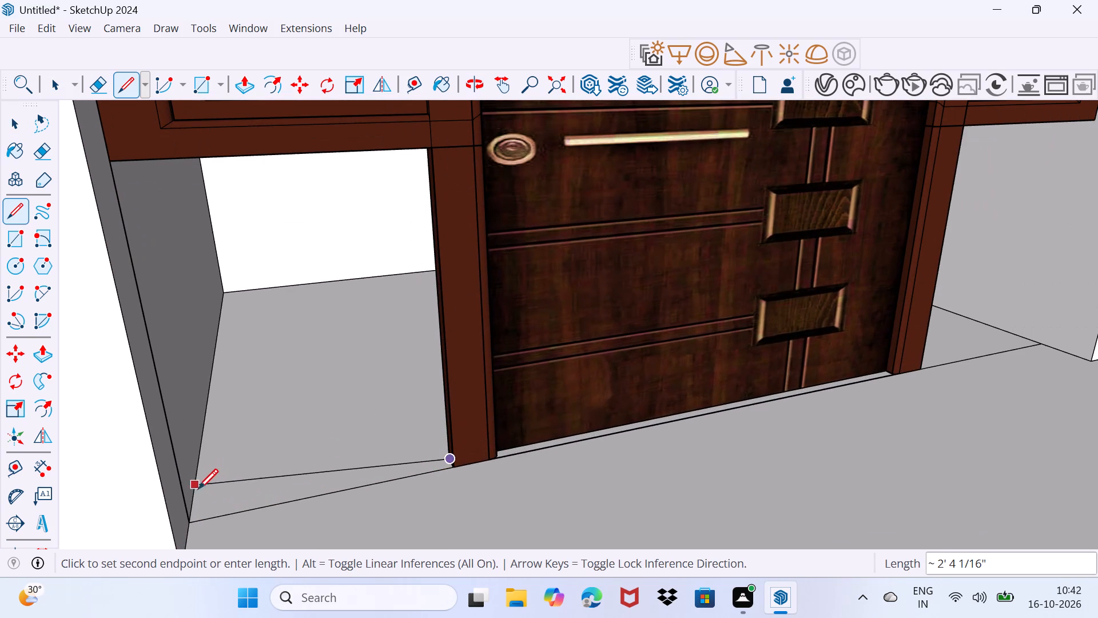
pyautogui.click(190, 506)
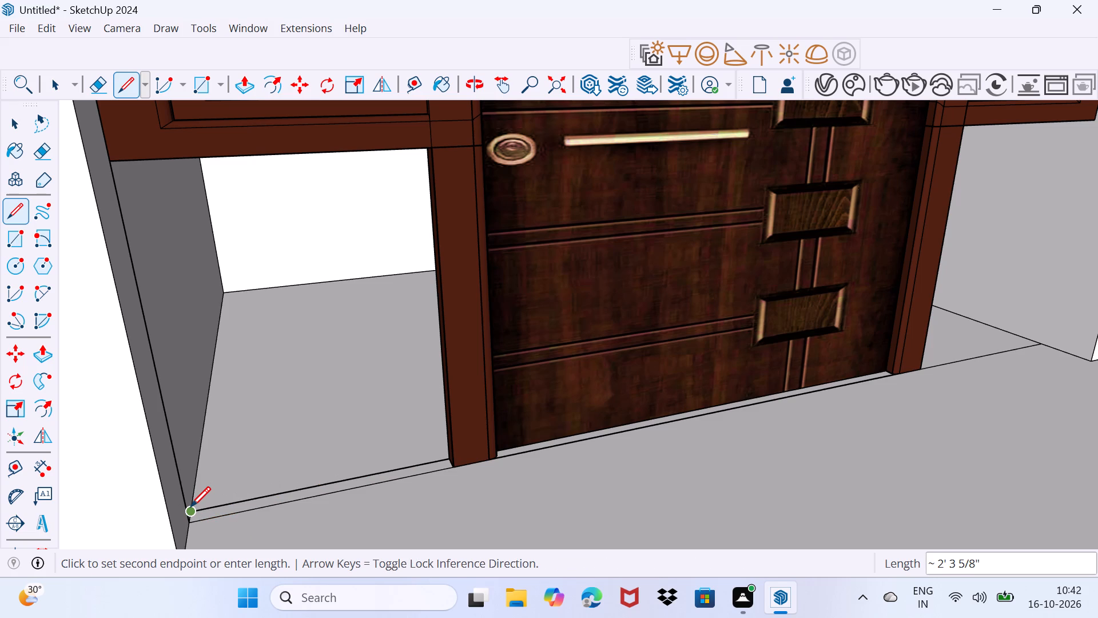
pyautogui.press('space')
# Close the narrow floor strip with an edge about 2 1/16" long along the railing-side jamb's base.
pyautogui.write('p')
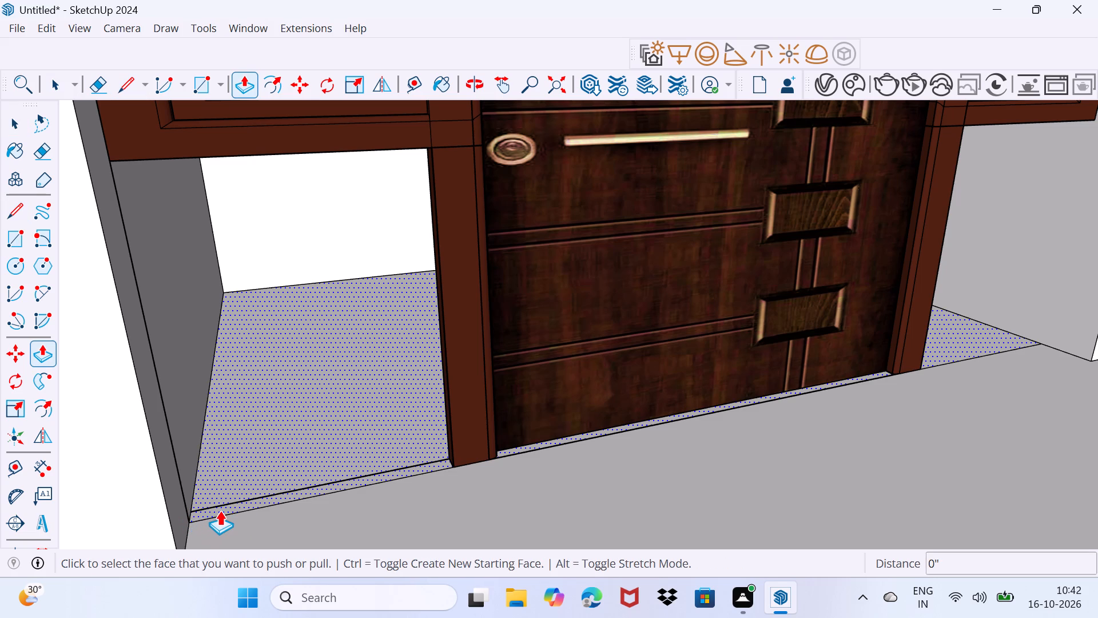
pyautogui.scroll(4, 214, 504)
pyautogui.scroll(4, 524, 472)
pyautogui.press('space')
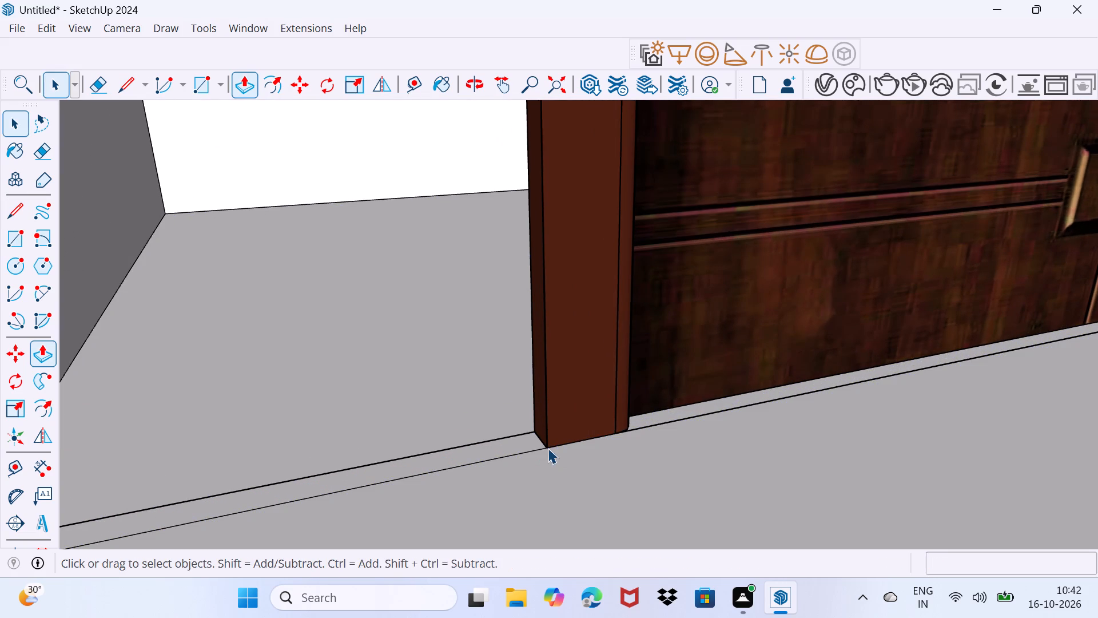
pyautogui.press('l')
pyautogui.click(532, 435)
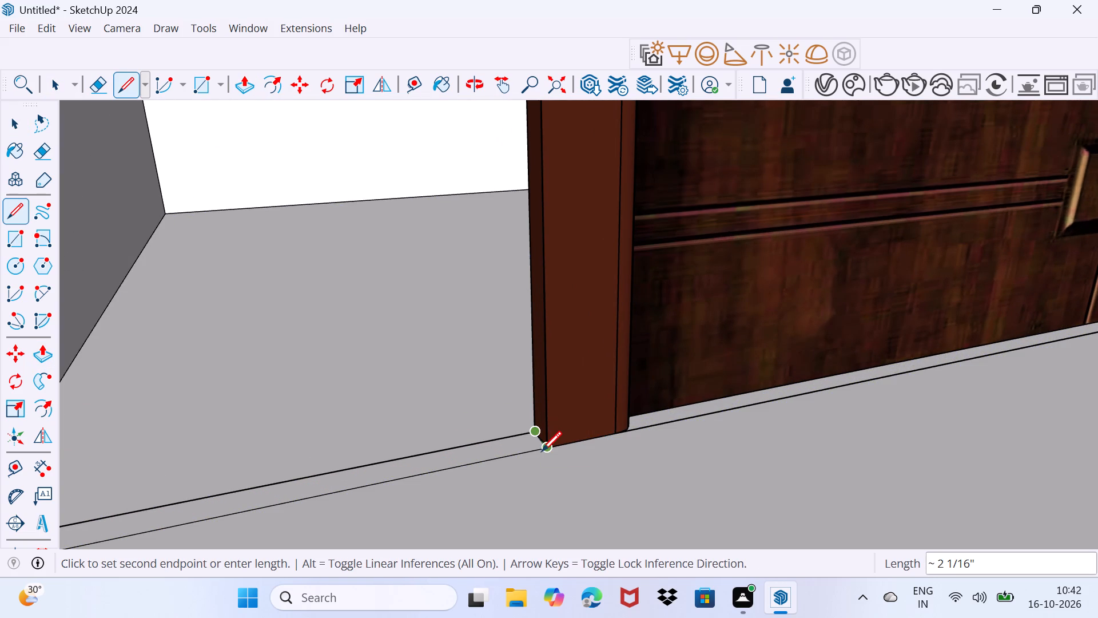
pyautogui.click(542, 451)
pyautogui.press('space')
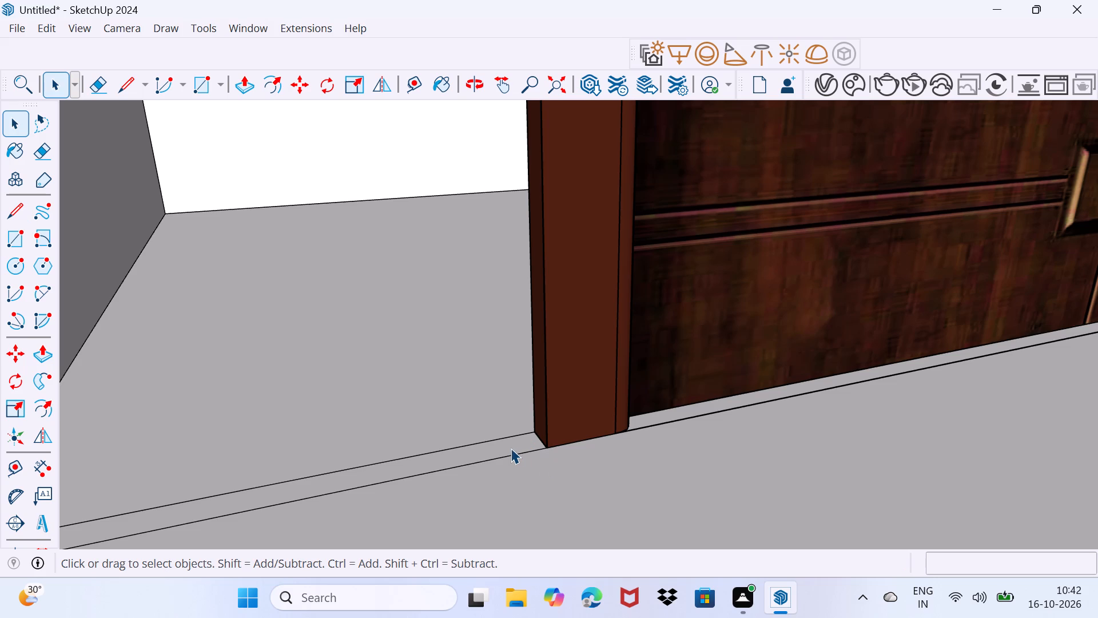
# Push/Pull the railing-side floor strip up about 3' 1/2" to the underside of the side window.
pyautogui.click(511, 448)
pyautogui.press('p')
pyautogui.click(511, 448)
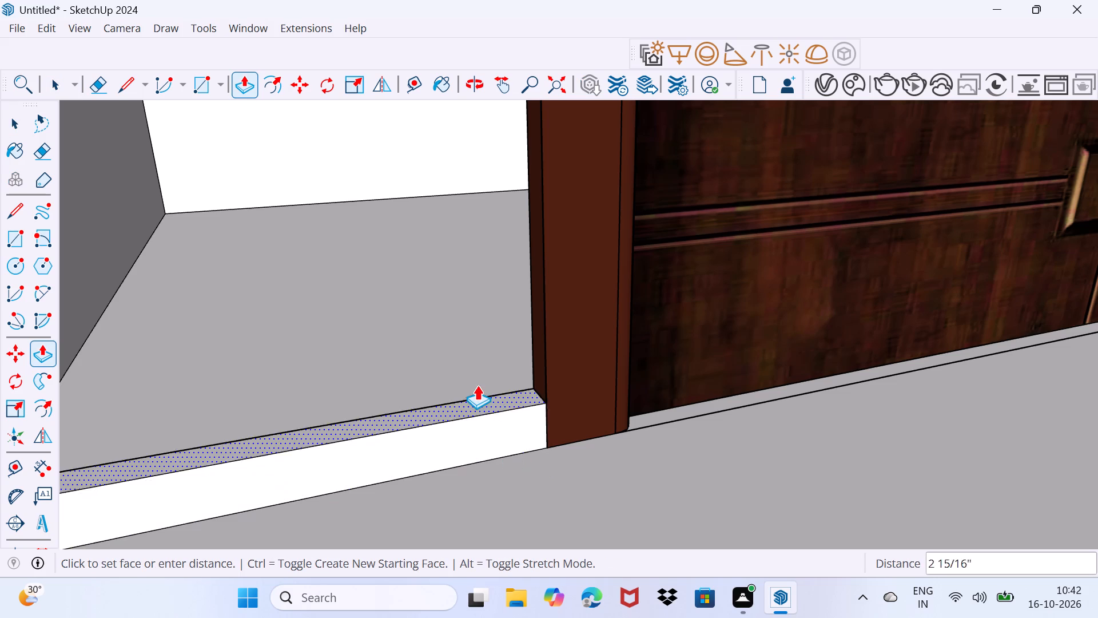
pyautogui.scroll(-13, 470, 367)
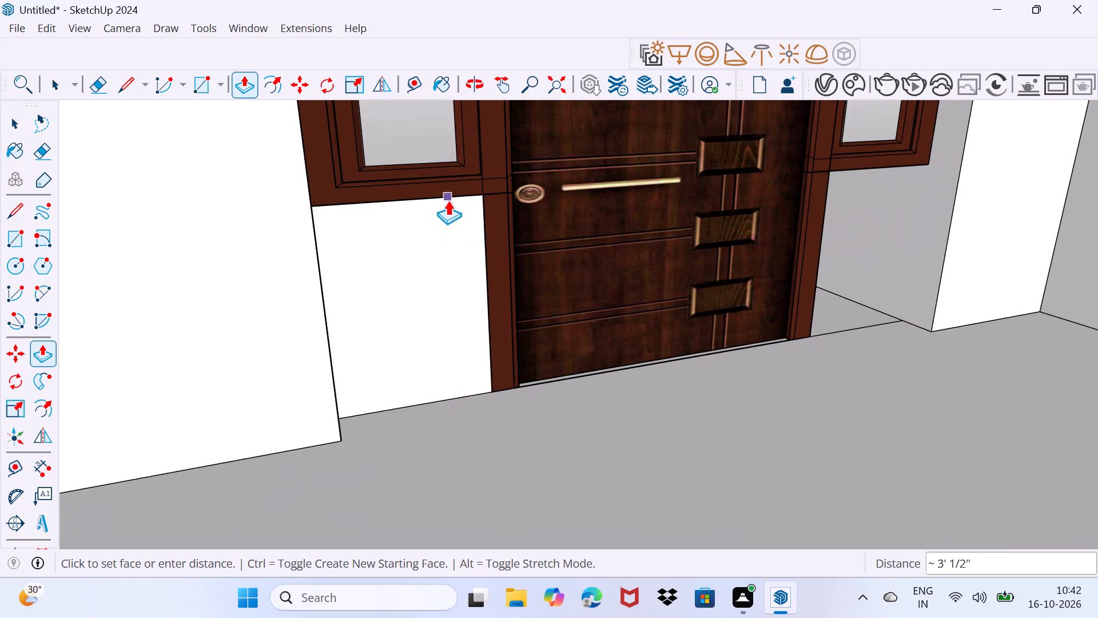
pyautogui.click(447, 195)
pyautogui.press('space')
pyautogui.moveTo(414, 292); pyautogui.dragTo(419, 252)
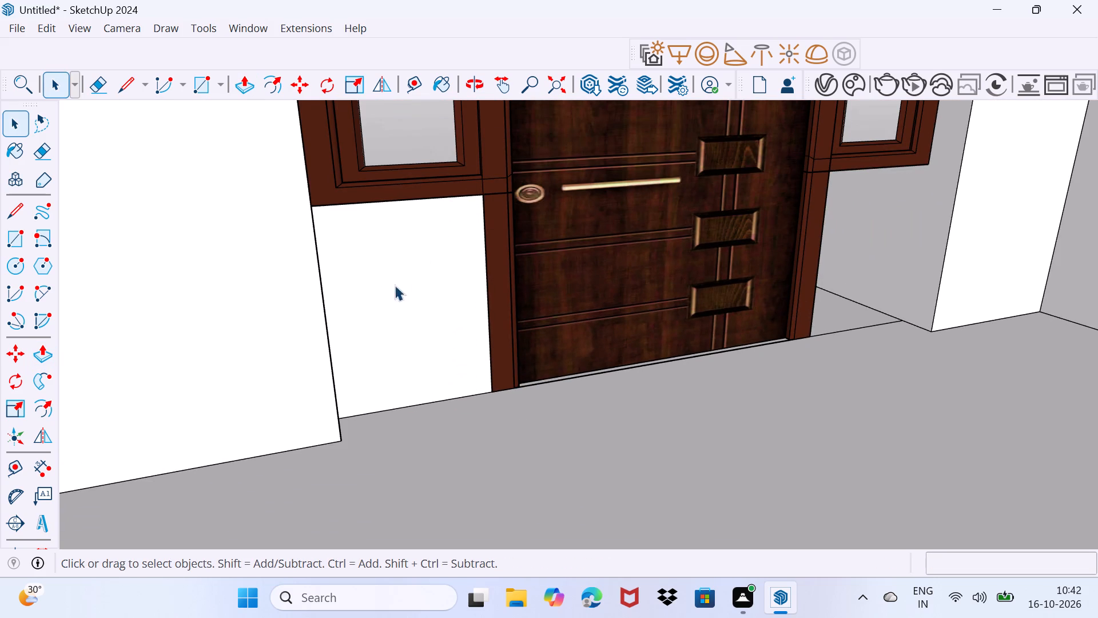
# Draw a floor line about 2' 3 5/8" long from the other door jamb's back corner to the opening's far side wall.
pyautogui.moveTo(388, 294); pyautogui.dragTo(140, 439, button='middle')
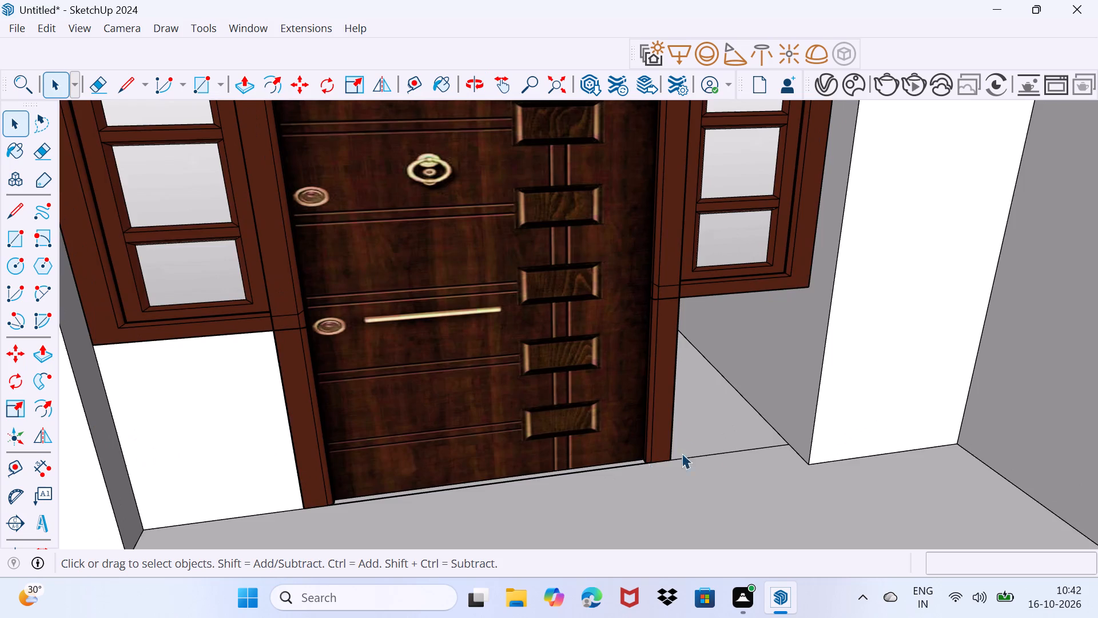
pyautogui.scroll(3, 726, 445)
pyautogui.moveTo(711, 436); pyautogui.dragTo(487, 441, button='middle')
pyautogui.scroll(2, 536, 455)
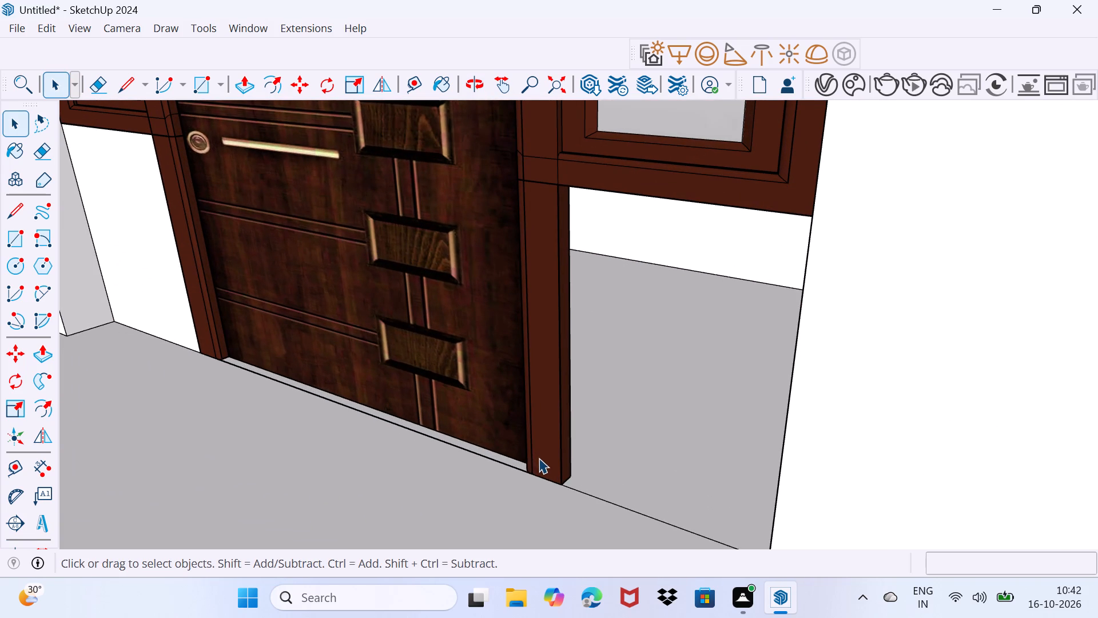
pyautogui.press('l')
pyautogui.click(573, 473)
pyautogui.scroll(-4, 612, 480)
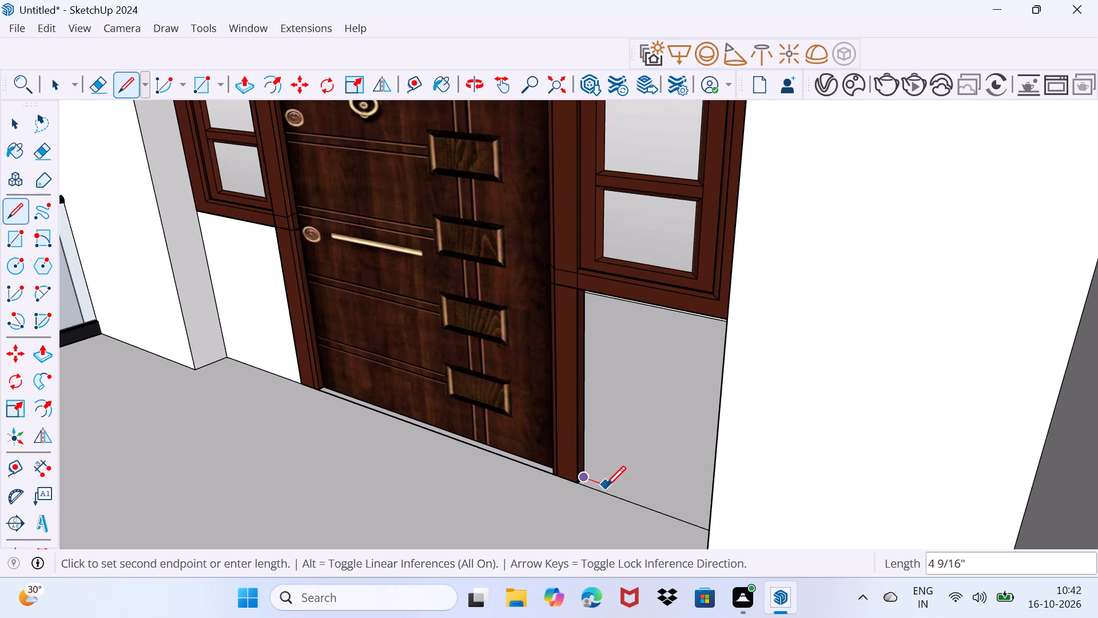
pyautogui.moveTo(606, 488); pyautogui.dragTo(720, 493, button='middle')
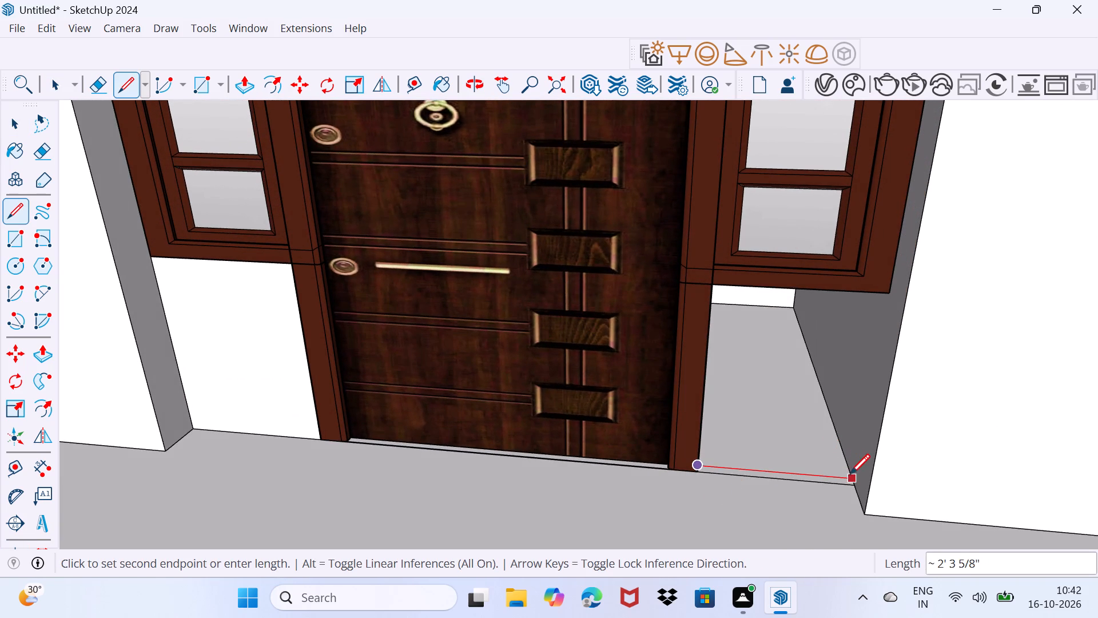
pyautogui.click(852, 473)
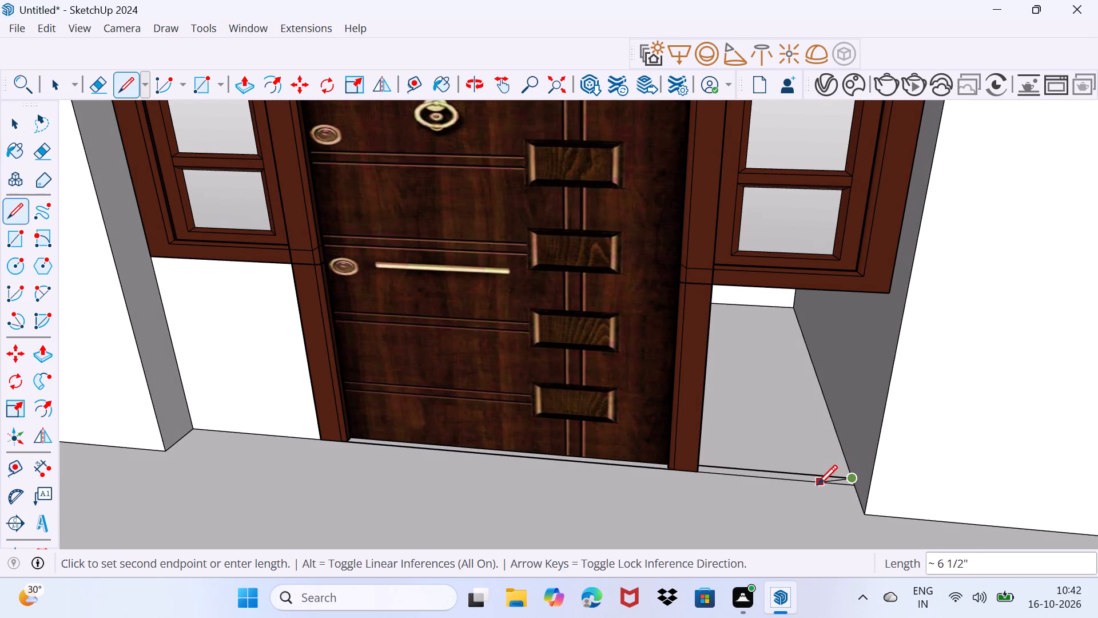
pyautogui.press('space')
# Close the second floor strip with an edge about 2 1/16" long along the jamb's base, away from the railing side.
pyautogui.scroll(4, 756, 477)
pyautogui.press('l')
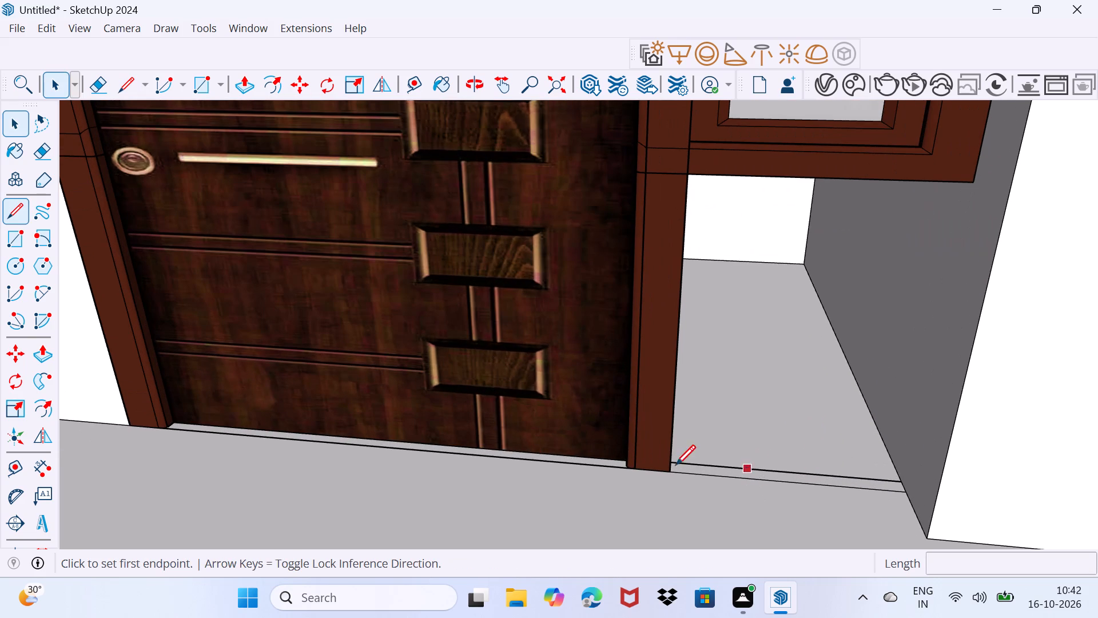
pyautogui.scroll(8, 663, 466)
pyautogui.moveTo(714, 483); pyautogui.dragTo(656, 486, button='middle')
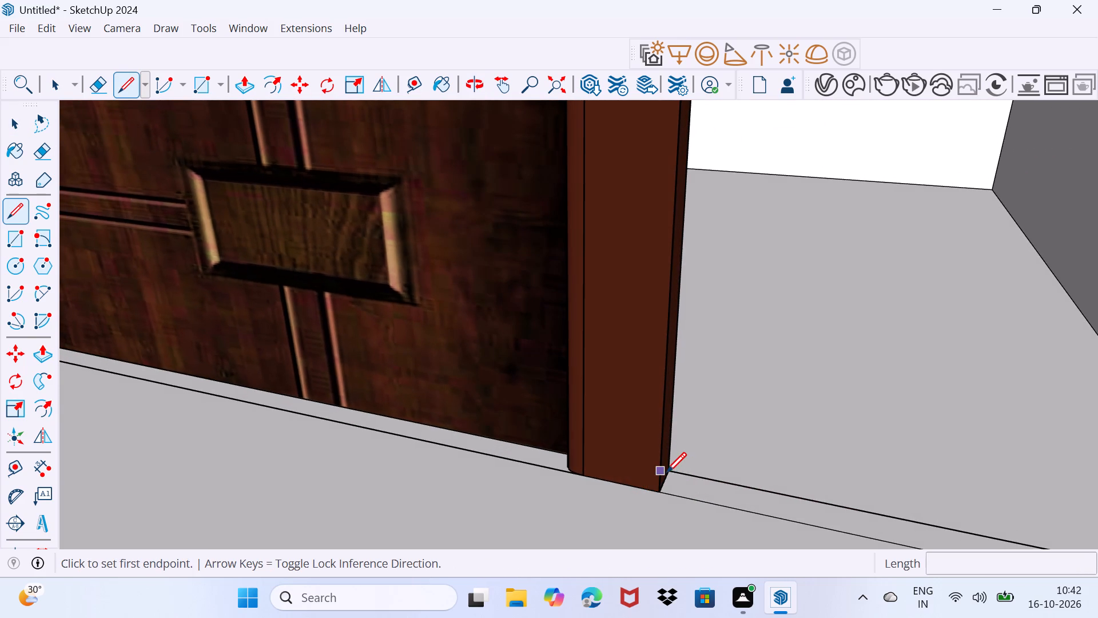
pyautogui.click(674, 472)
pyautogui.click(665, 488)
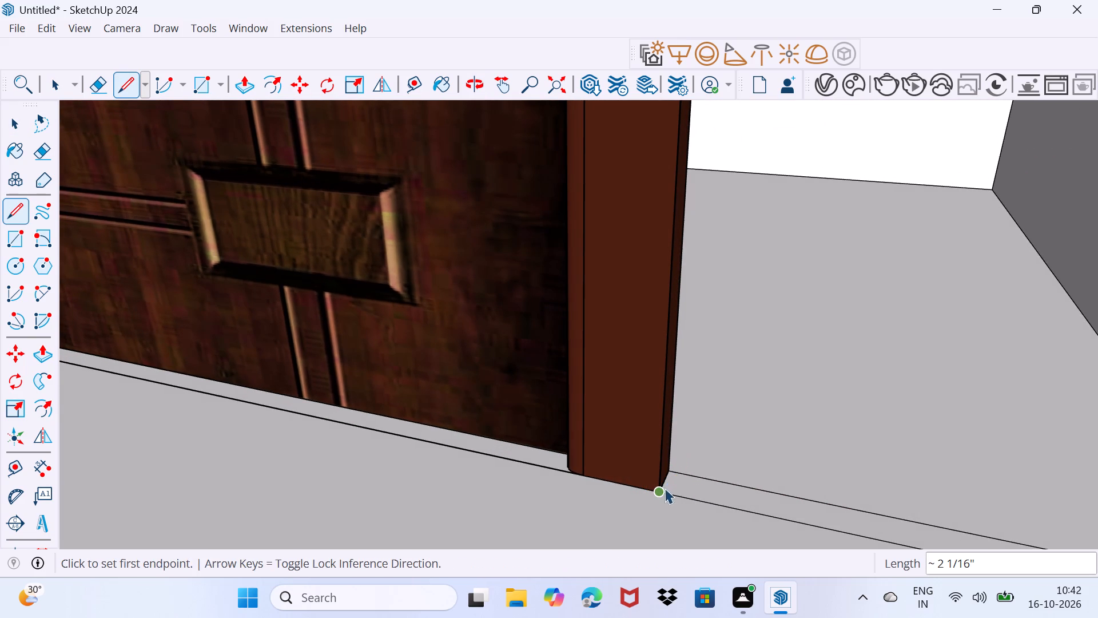
pyautogui.press('space')
# Push/Pull the second floor strip up about 3' 1/2" to the underside of the other side window.
pyautogui.click(690, 484)
pyautogui.scroll(-8, 693, 483)
pyautogui.press('p')
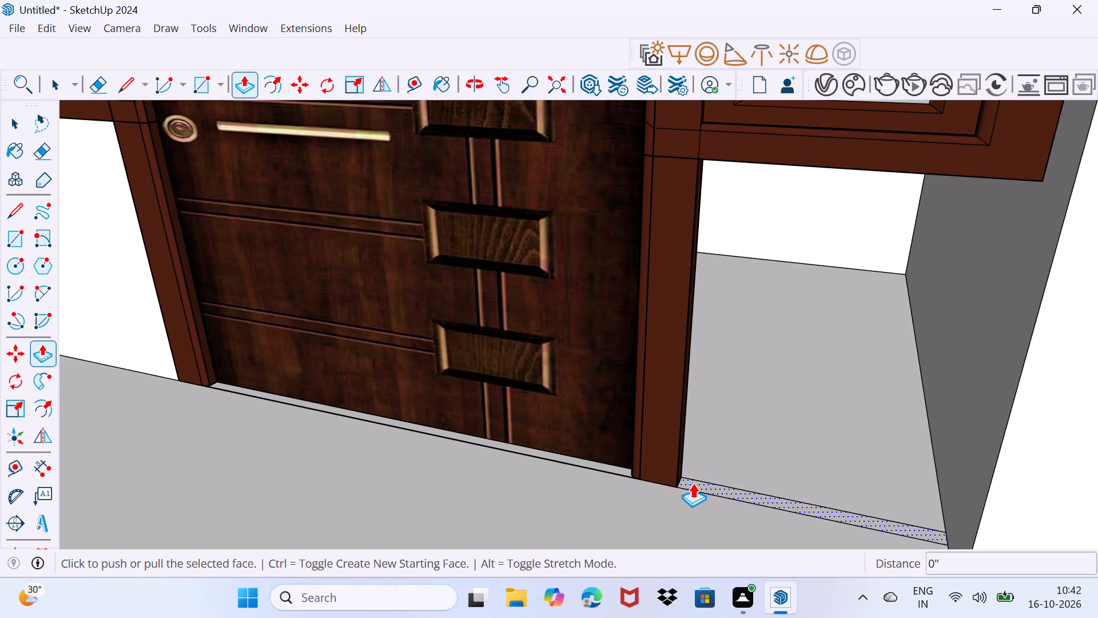
pyautogui.click(693, 483)
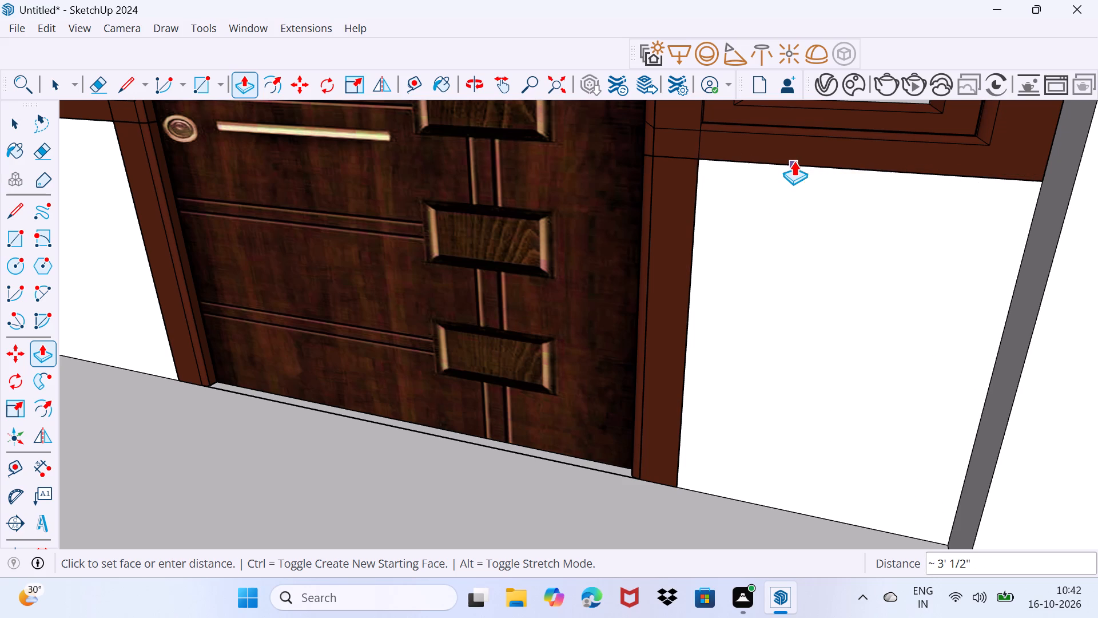
pyautogui.click(794, 161)
pyautogui.press('space')
pyautogui.moveTo(793, 268); pyautogui.dragTo(815, 215)
pyautogui.scroll(-15, 797, 224)
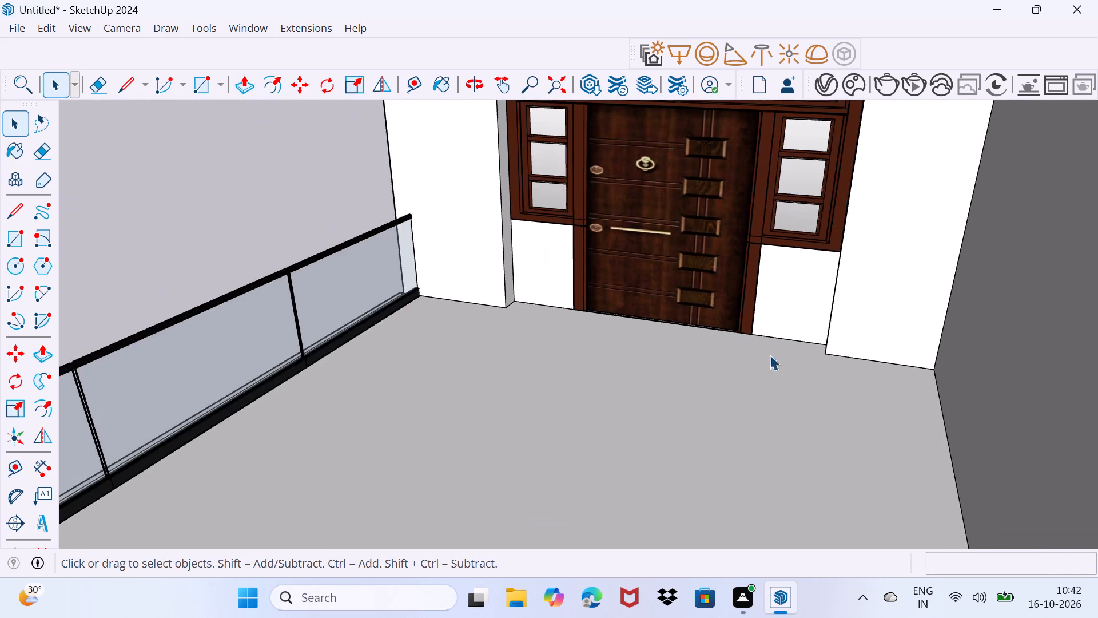
# Show the Default Tray and bring its material library into view.
pyautogui.scroll(-4, 775, 355)
pyautogui.middleClick(775, 356)
pyautogui.moveTo(760, 433); pyautogui.dragTo(829, 372, button='middle')
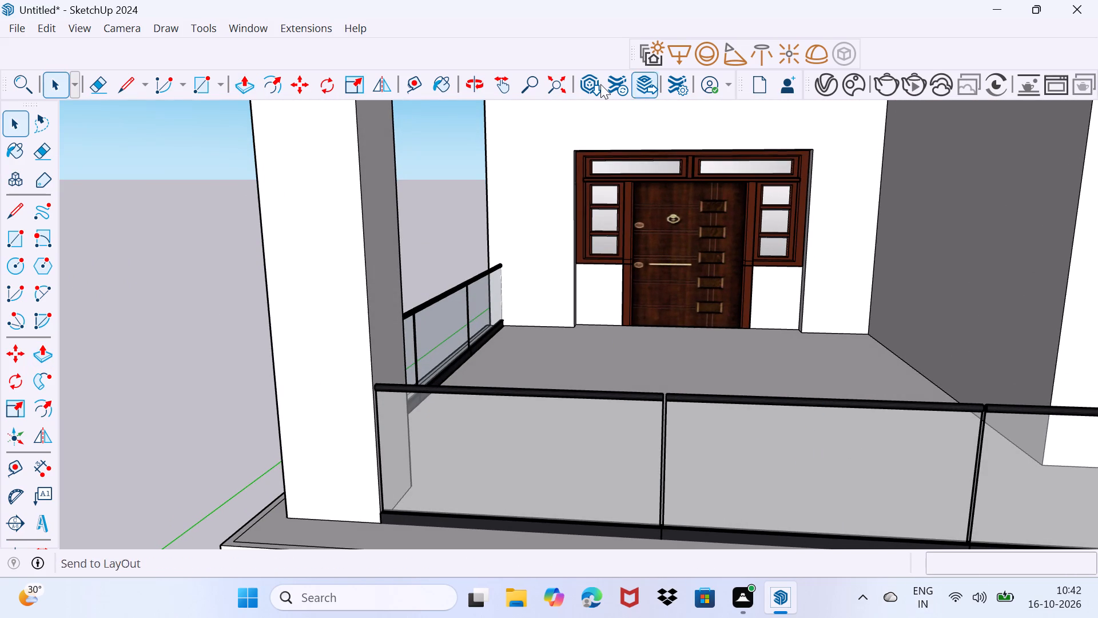
pyautogui.click(252, 29)
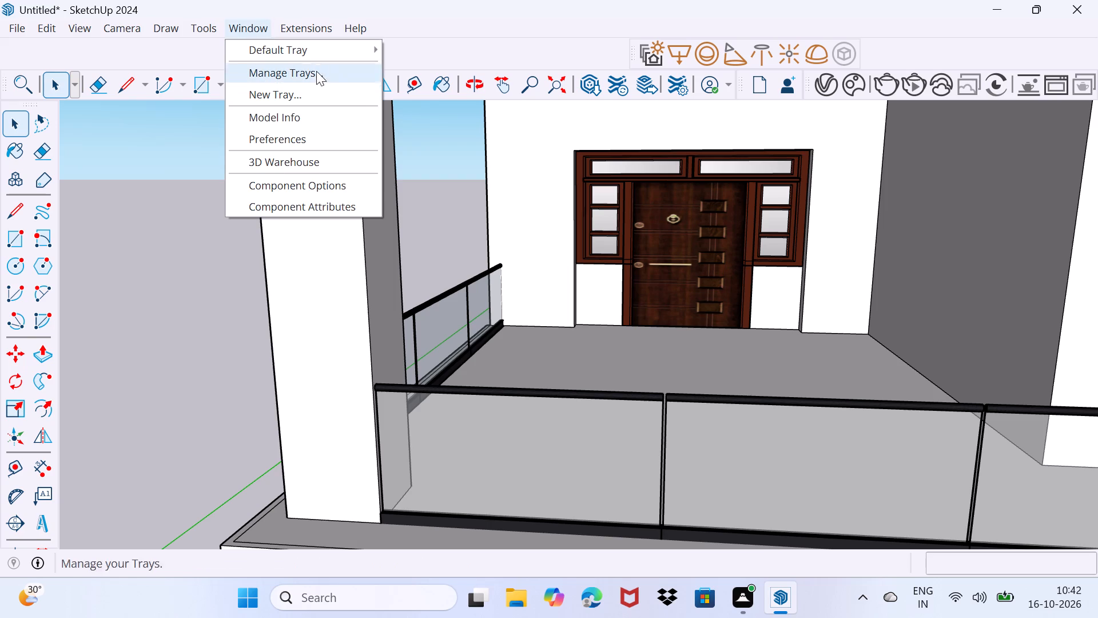
pyautogui.click(316, 55)
pyautogui.click(413, 50)
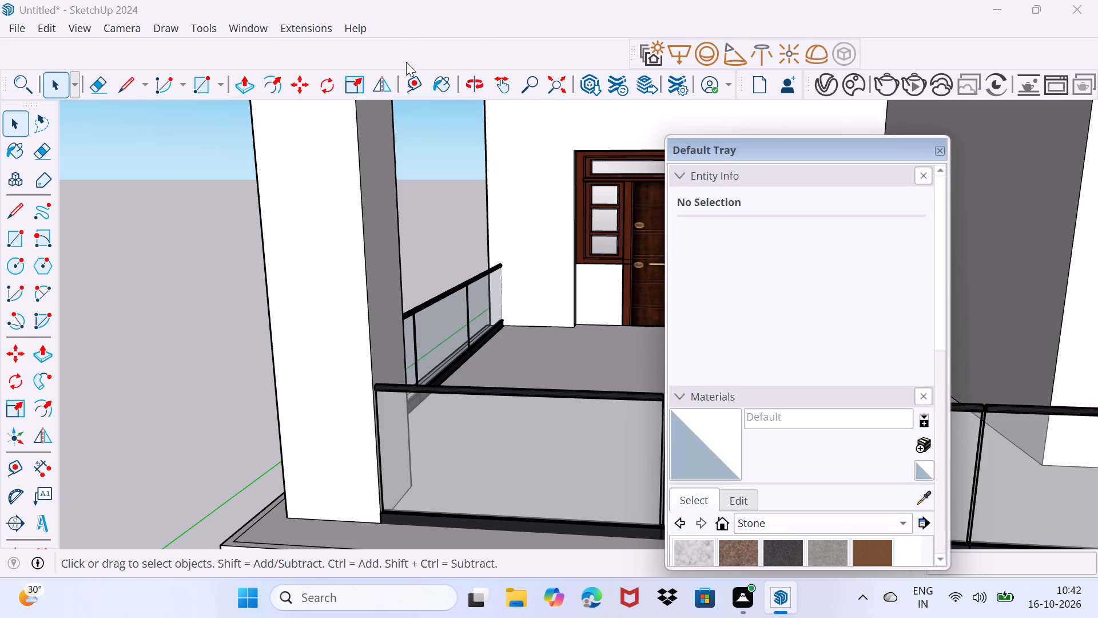
pyautogui.scroll(-4, 960, 394)
pyautogui.click(770, 425)
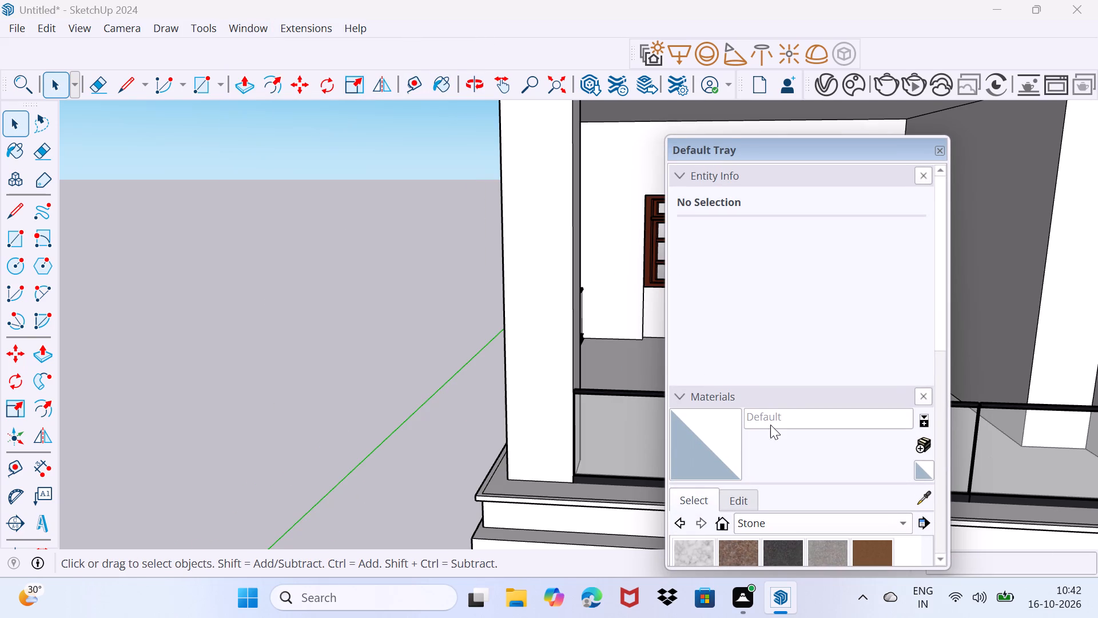
pyautogui.click(756, 418)
pyautogui.scroll(-4, 737, 441)
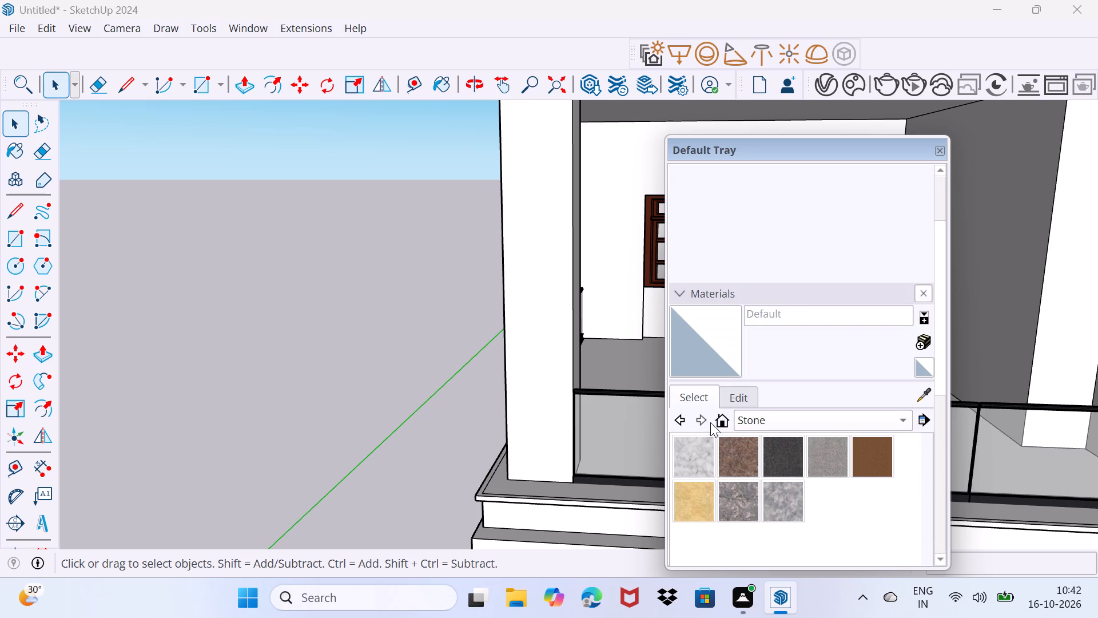
# Paint both infill panels below the door unit's side windows with the translucent grey material from Glass and Mirrors.
pyautogui.click(762, 427)
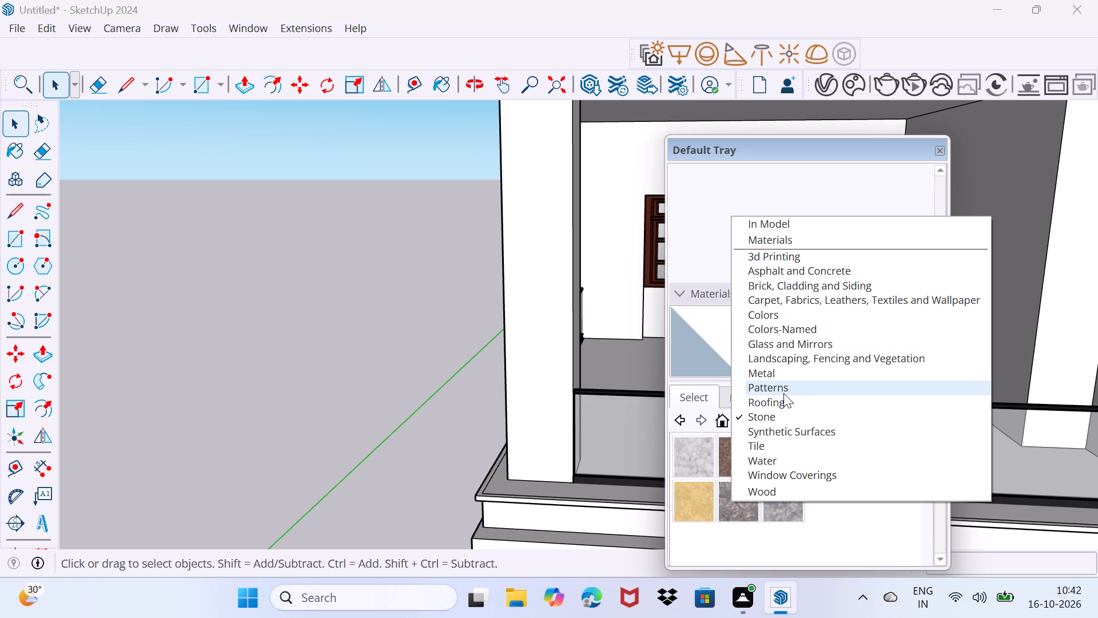
pyautogui.click(791, 343)
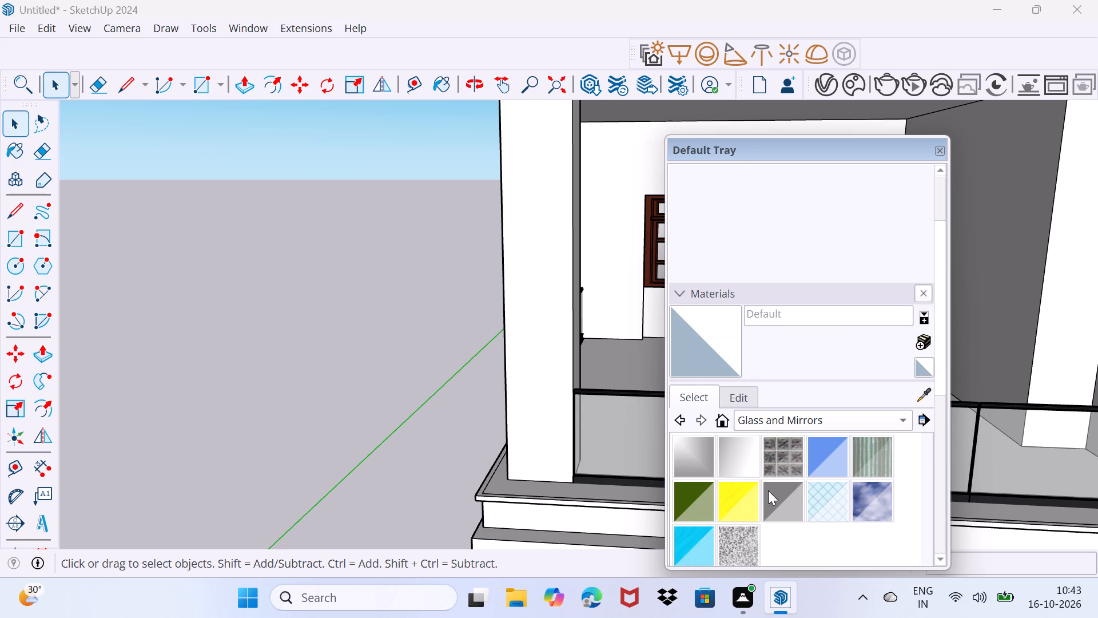
pyautogui.click(768, 490)
pyautogui.moveTo(762, 151); pyautogui.dragTo(757, 367)
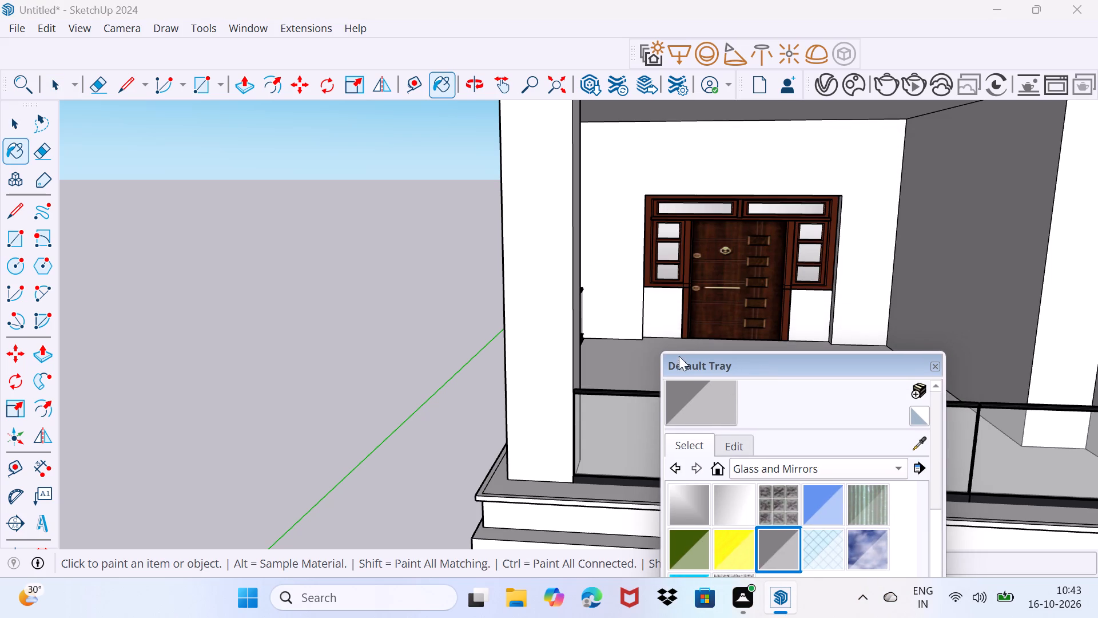
pyautogui.click(703, 407)
pyautogui.click(668, 326)
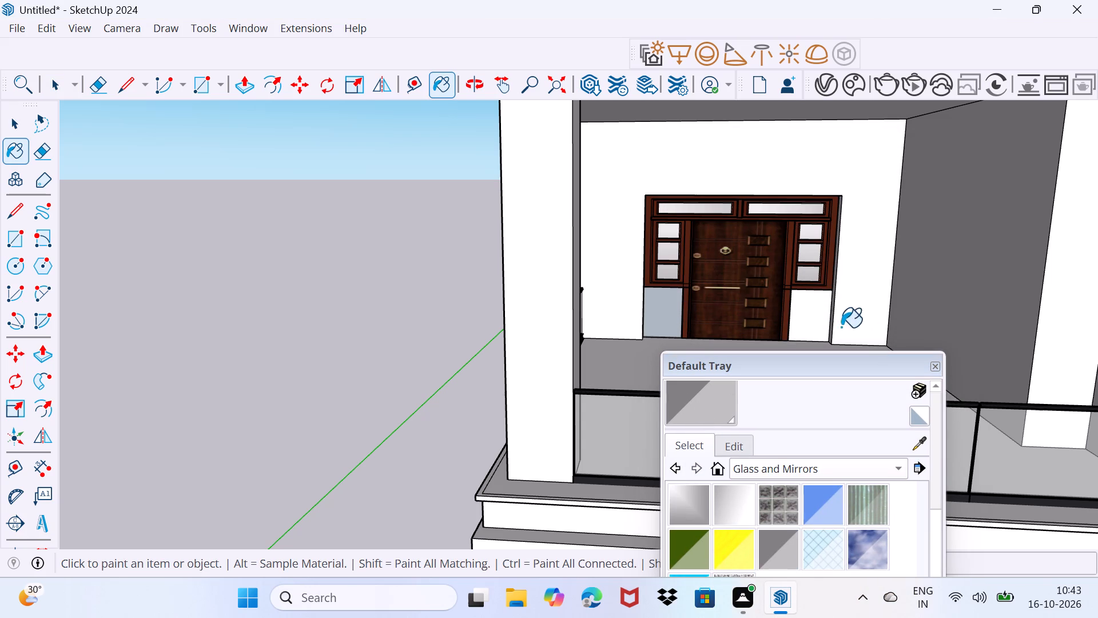
pyautogui.click(808, 327)
pyautogui.scroll(3, 800, 346)
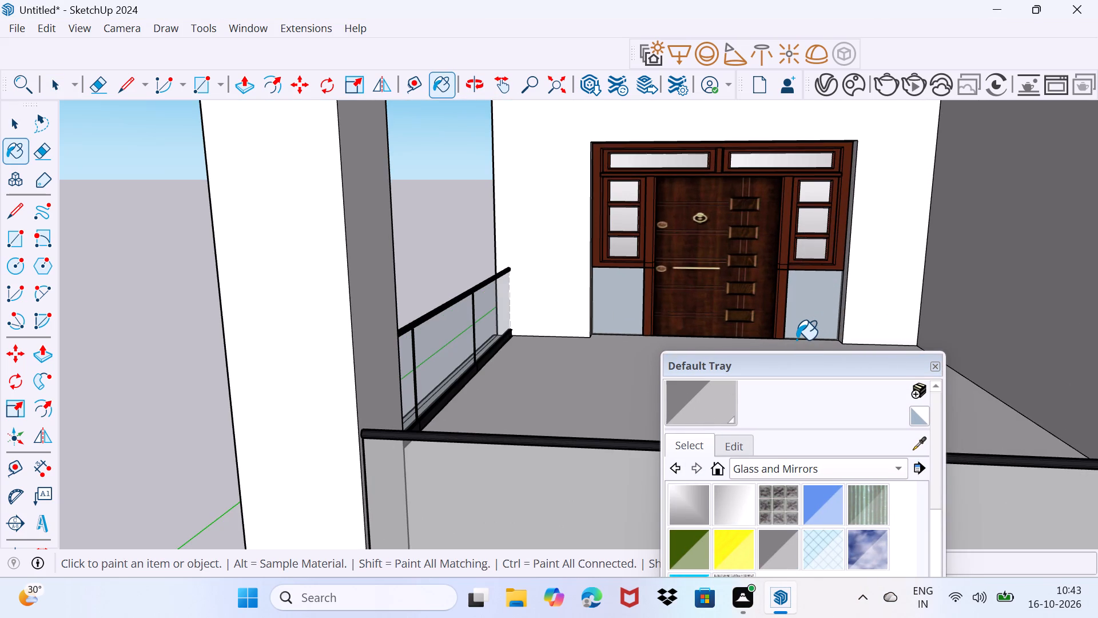
pyautogui.press('space')
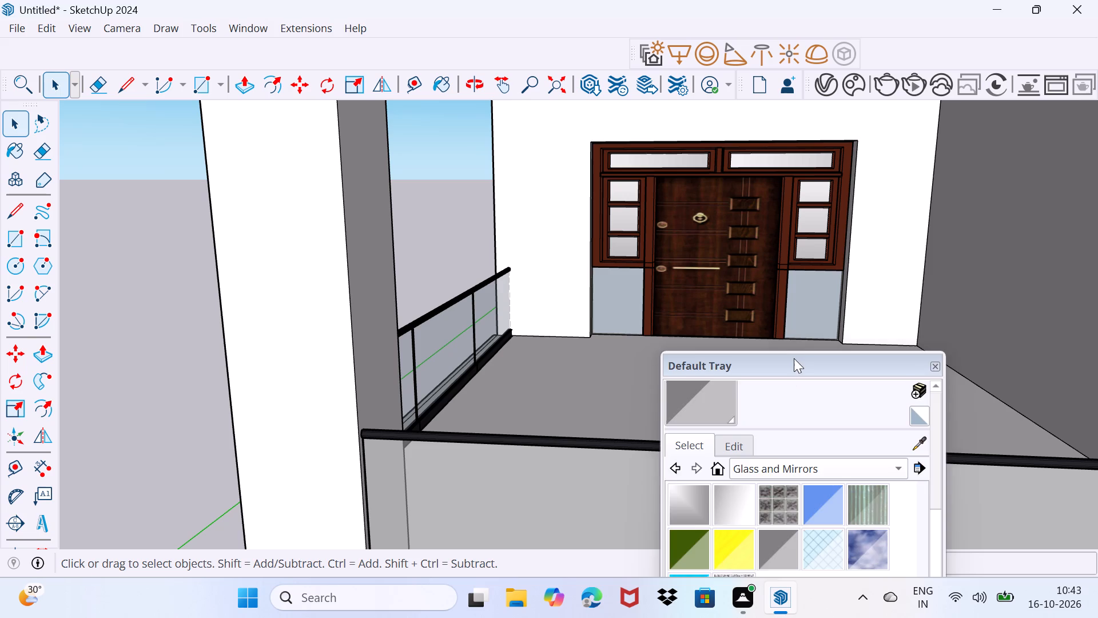
pyautogui.moveTo(794, 358); pyautogui.dragTo(743, 555)
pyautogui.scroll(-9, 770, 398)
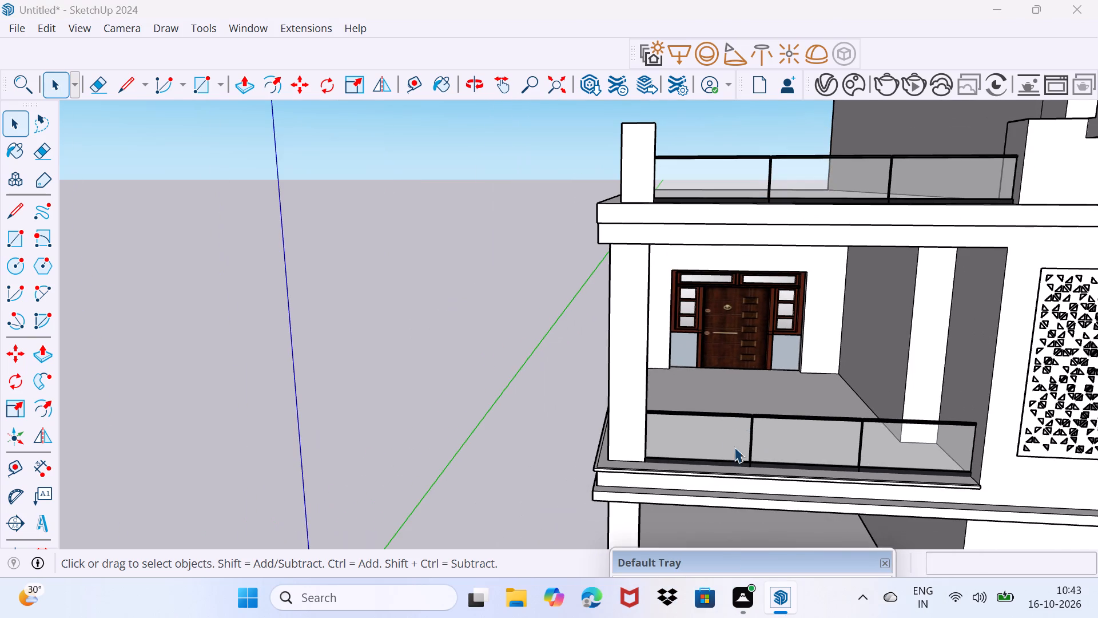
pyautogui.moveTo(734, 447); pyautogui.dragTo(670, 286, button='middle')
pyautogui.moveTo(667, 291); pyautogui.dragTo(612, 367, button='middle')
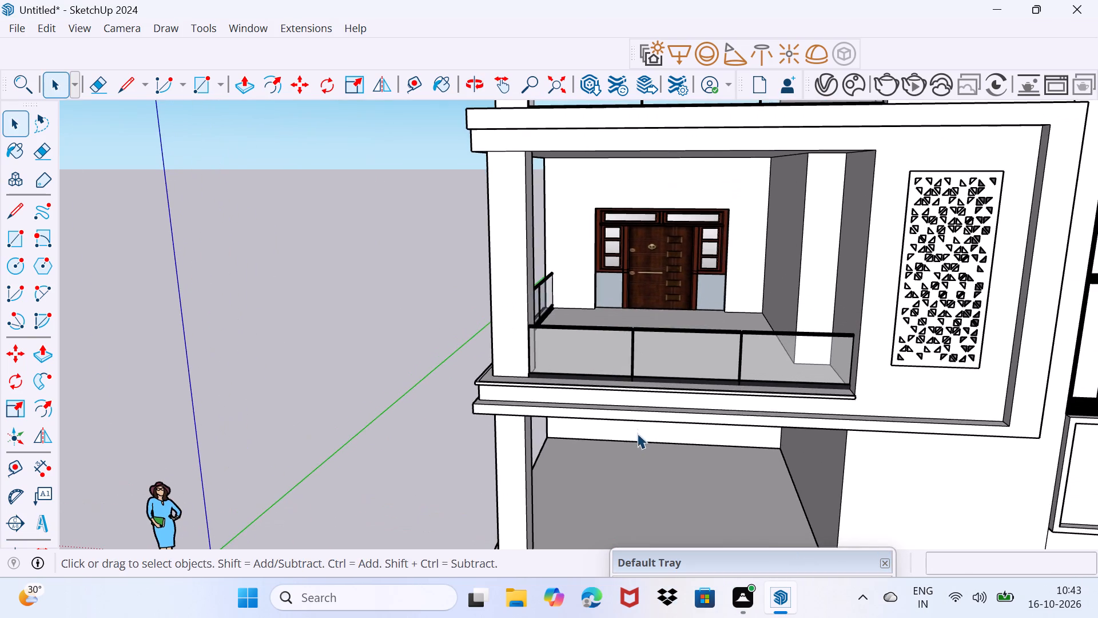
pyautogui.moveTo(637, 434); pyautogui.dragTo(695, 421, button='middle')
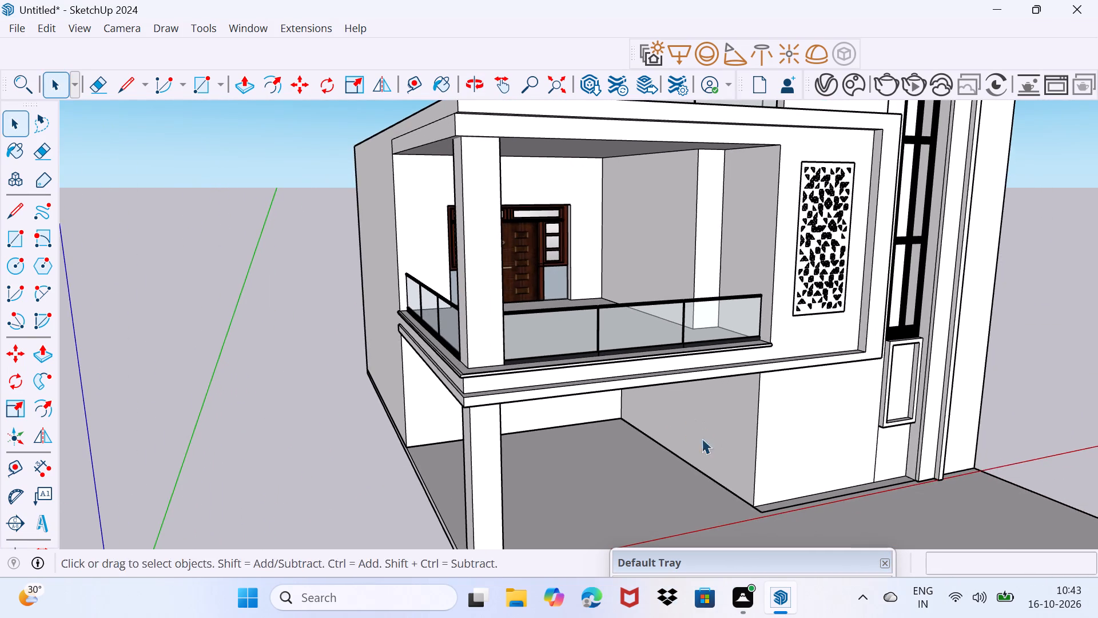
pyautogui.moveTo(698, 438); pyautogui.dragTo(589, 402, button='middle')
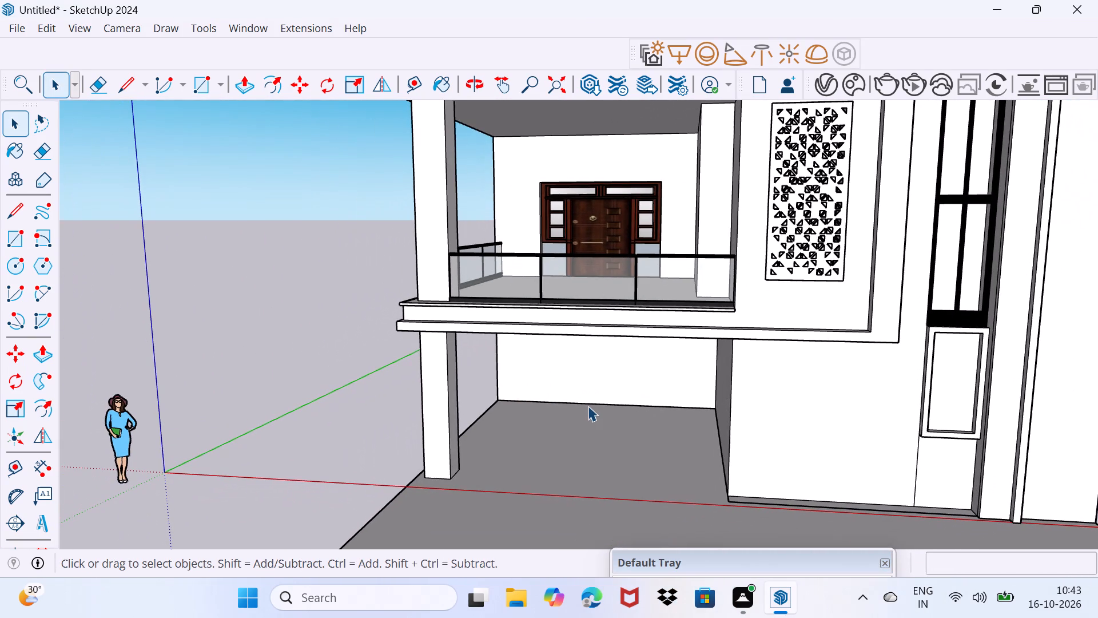
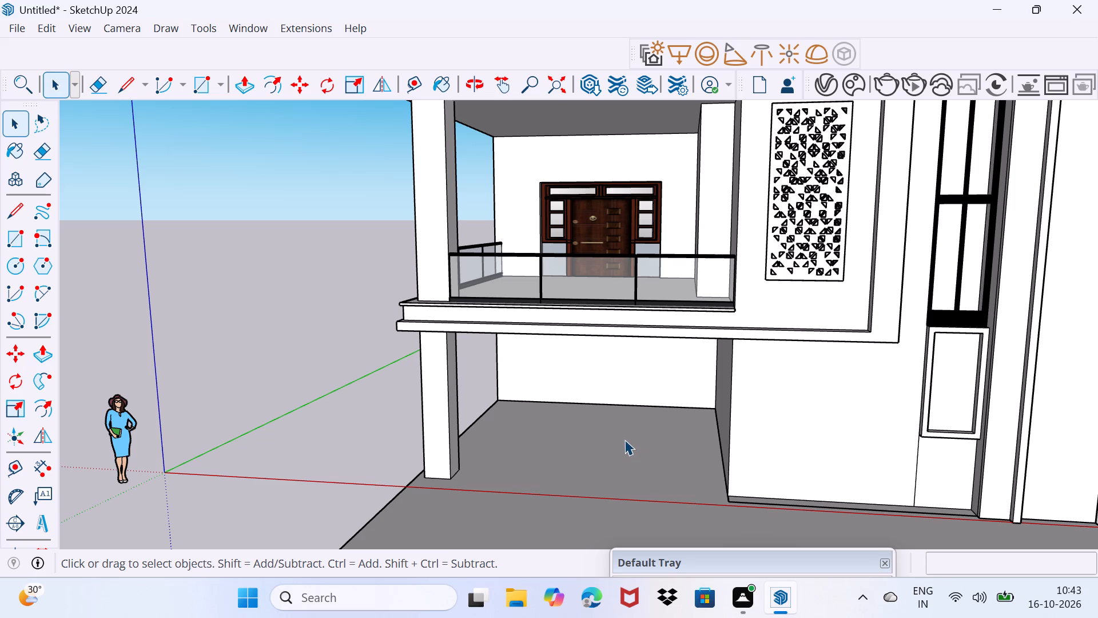
# Draw a rectangle about 11.5 ft wide and 7' 11" high on the ground-floor back wall, with its base on the floor line.
pyautogui.keyDown('shift'); pyautogui.moveTo(624, 442); pyautogui.dragTo(620, 503, button='middle'); pyautogui.keyUp('shift')
pyautogui.moveTo(620, 502); pyautogui.dragTo(649, 470, button='middle')
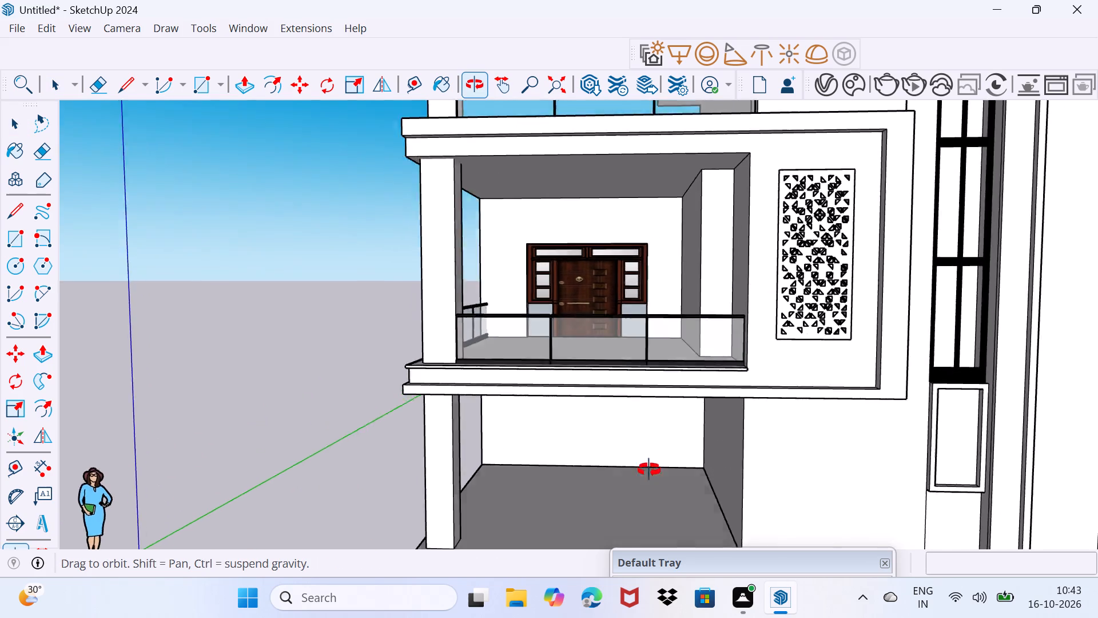
pyautogui.moveTo(649, 470); pyautogui.dragTo(682, 429, button='middle')
pyautogui.press('r')
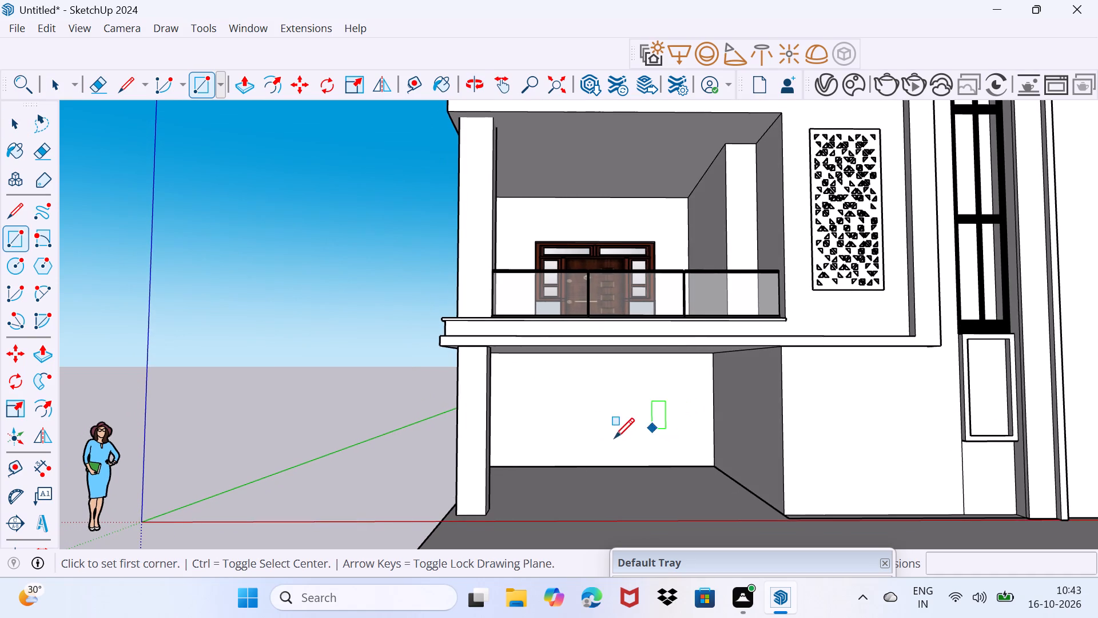
pyautogui.scroll(5, 592, 431)
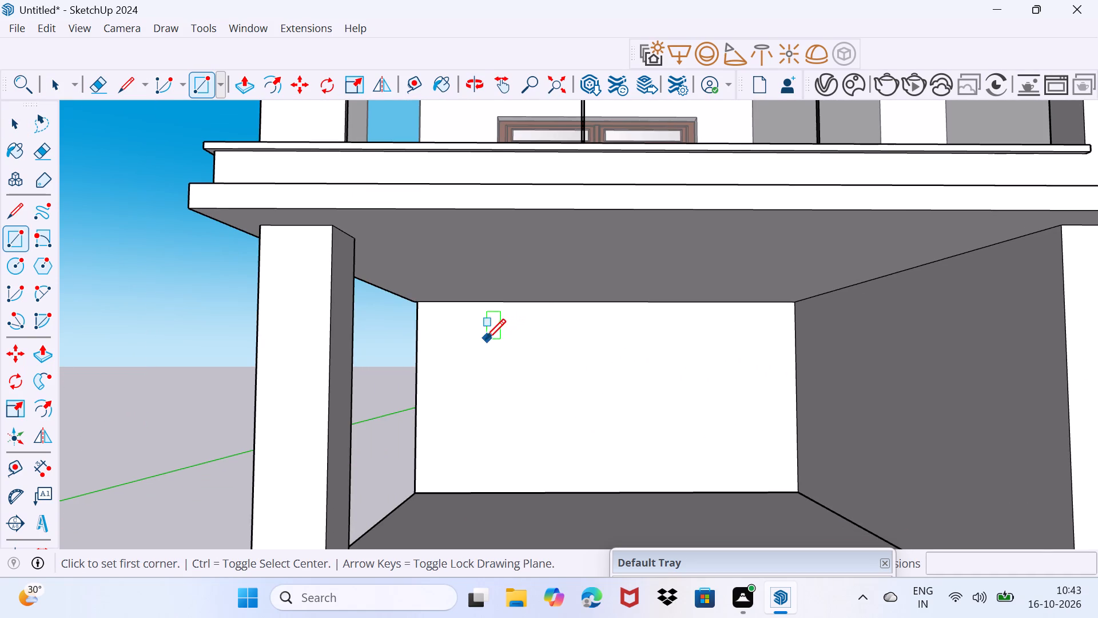
pyautogui.click(452, 341)
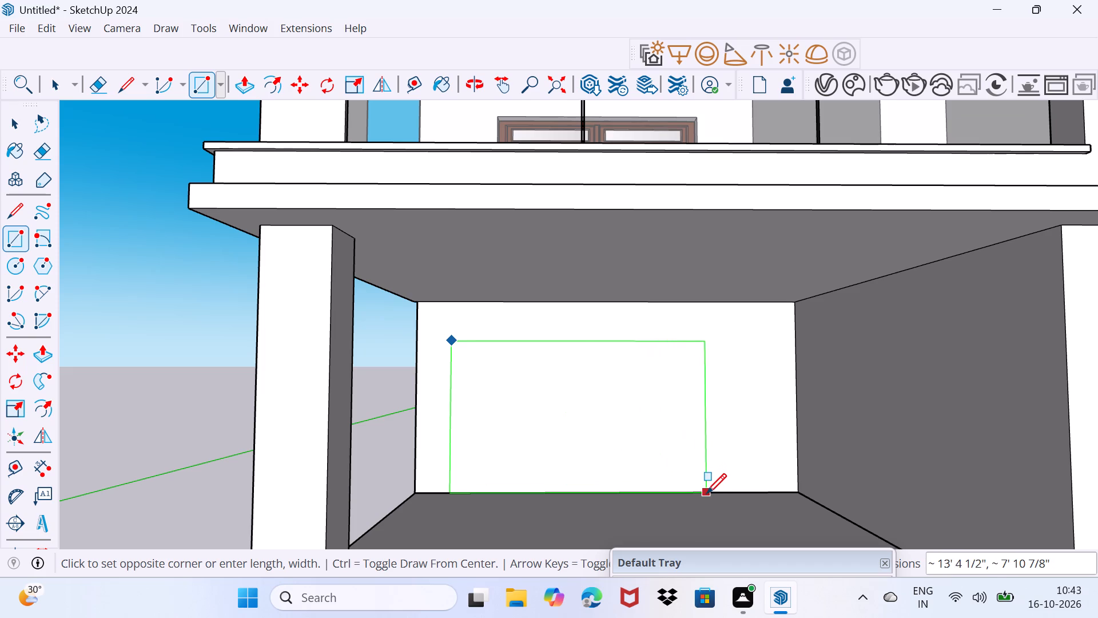
pyautogui.click(669, 493)
pyautogui.press('space')
# Draw a smaller rectangle about 3' 11" wide and 6' 4" high near the middle of the large wall rectangle, reaching the floor.
pyautogui.moveTo(596, 504); pyautogui.dragTo(631, 519, button='middle')
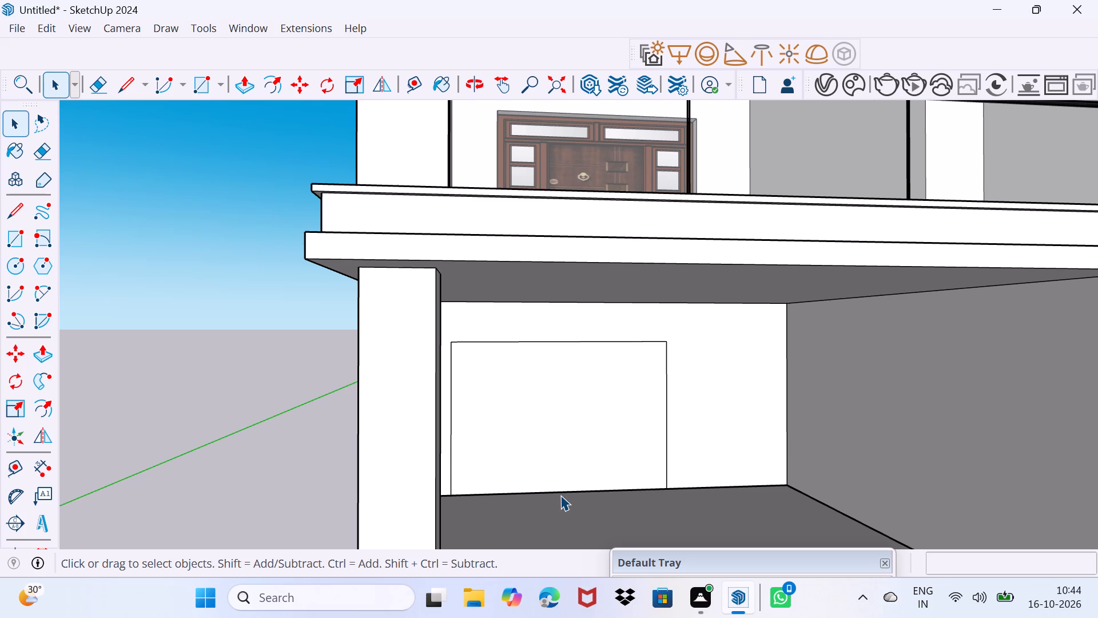
pyautogui.press('r')
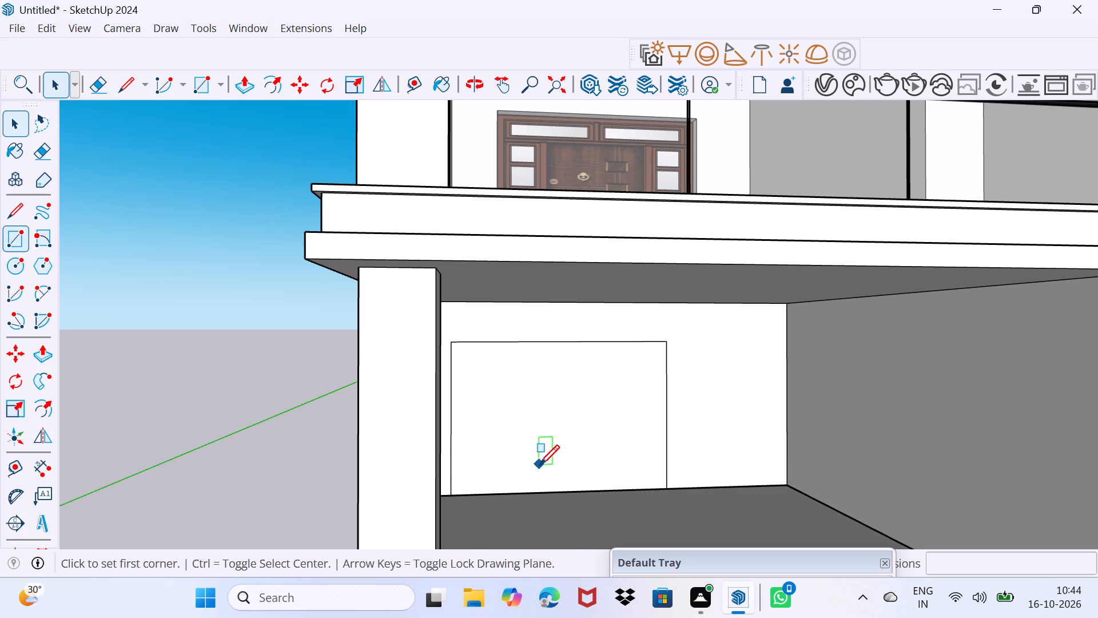
pyautogui.click(530, 372)
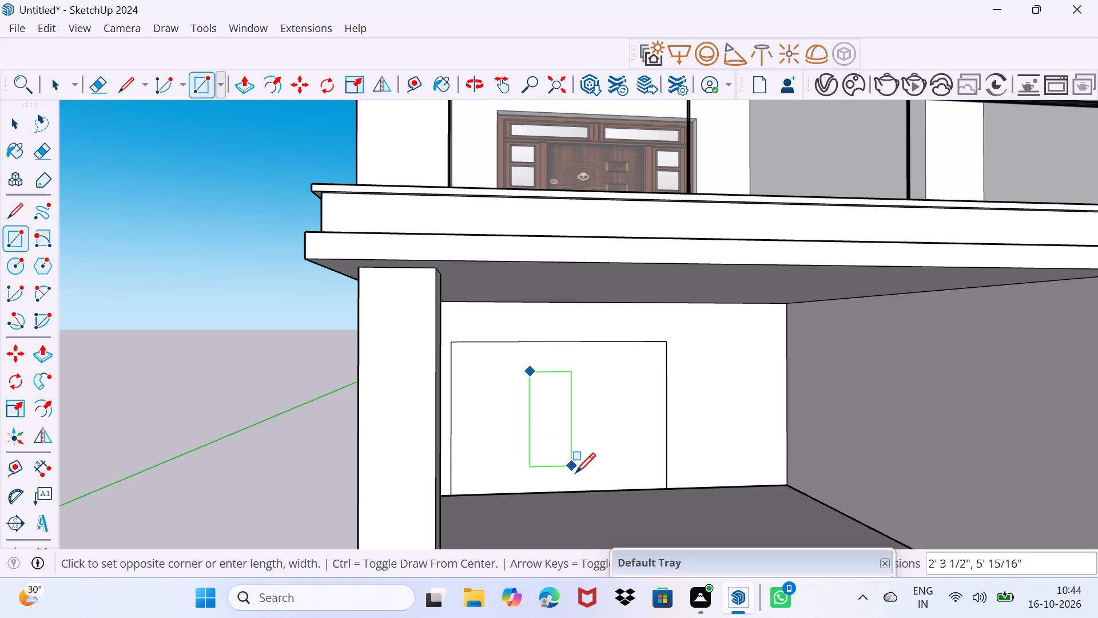
pyautogui.click(600, 490)
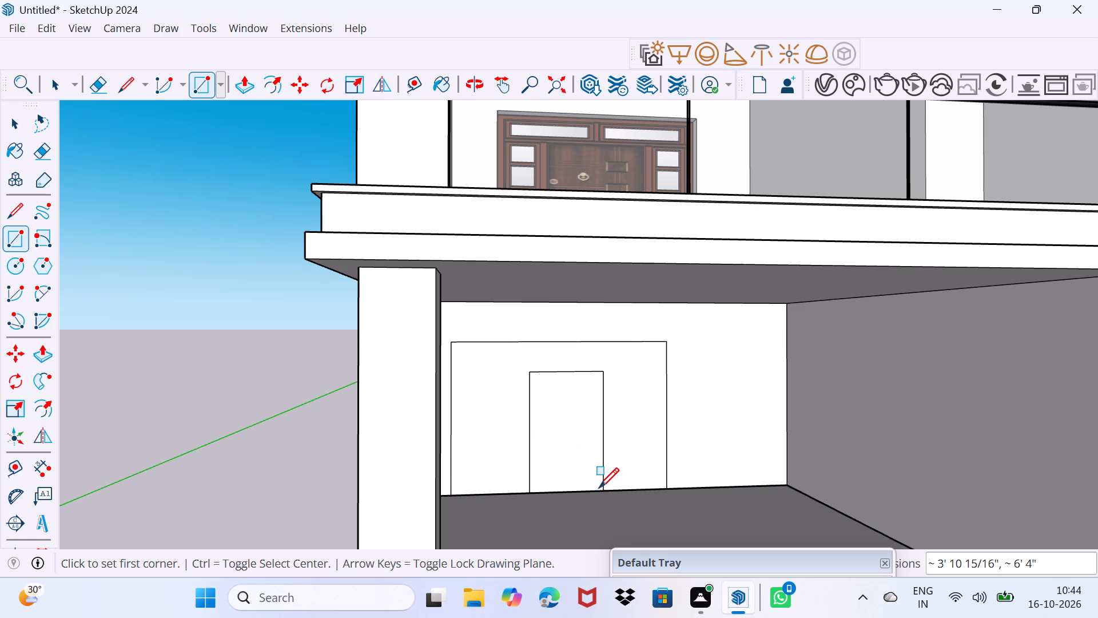
# Move the small rectangle's top edge up about 1' 7" onto the large rectangle's top edge, dividing it into three panels.
pyautogui.press('space')
pyautogui.click(574, 373)
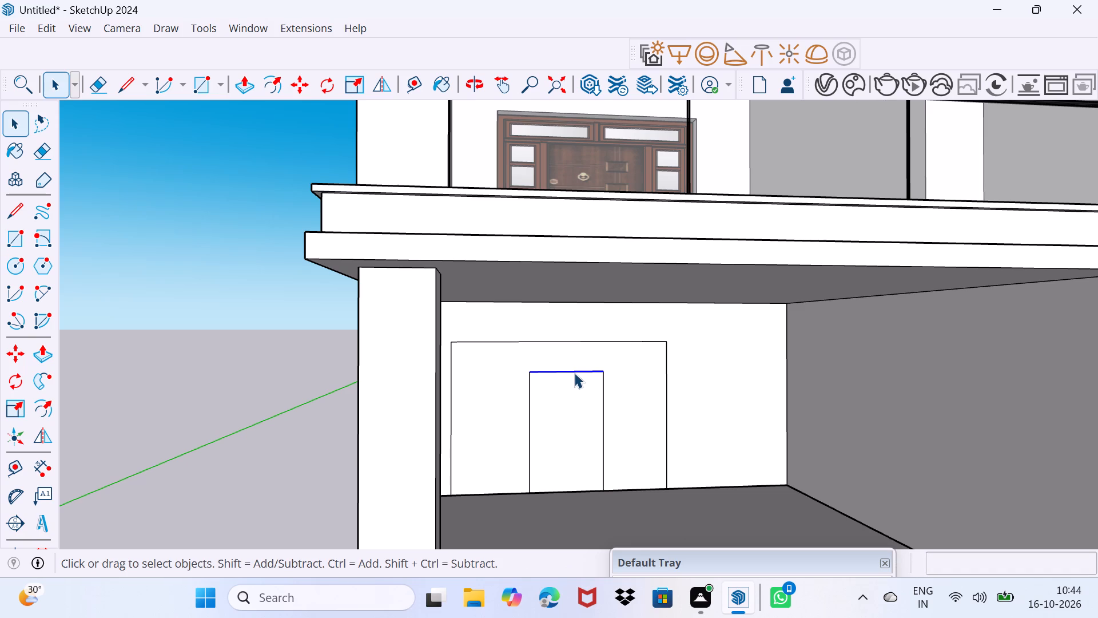
pyautogui.press('m')
pyautogui.click(574, 373)
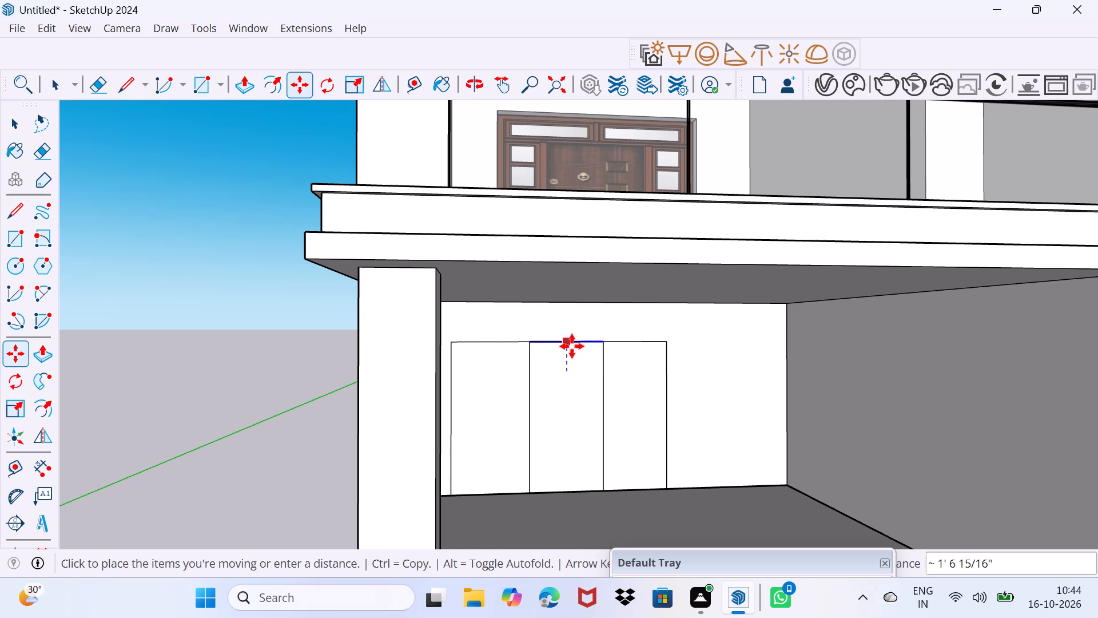
pyautogui.click(572, 344)
pyautogui.press('space')
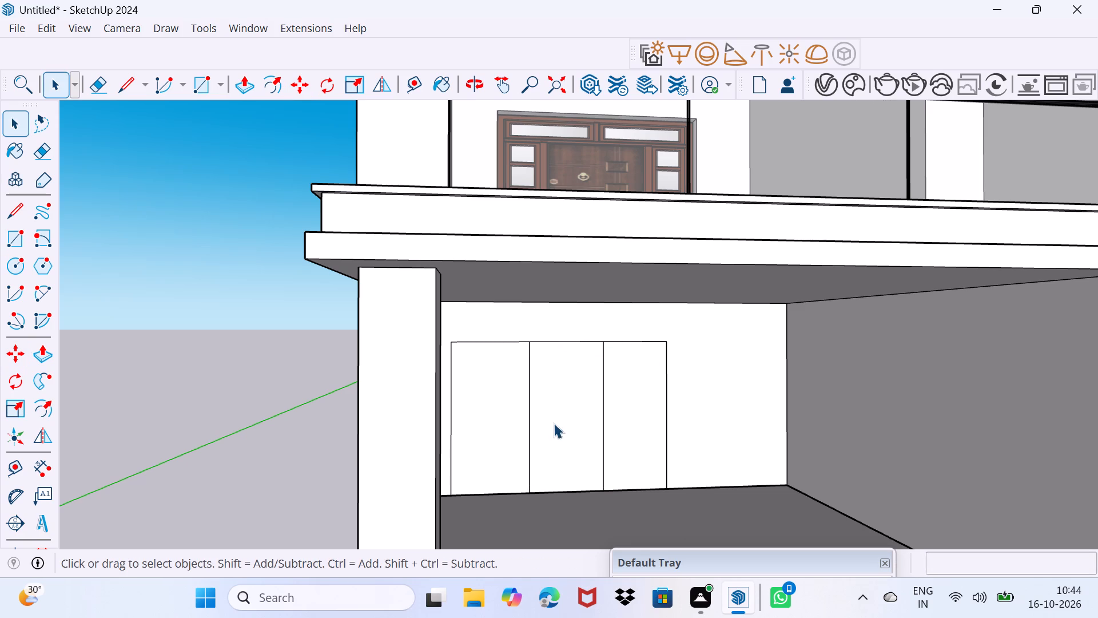
# Push the middle wall panel inward about 4' 7" to start a recess.
pyautogui.moveTo(551, 423); pyautogui.dragTo(533, 424, button='middle')
pyautogui.click(556, 425)
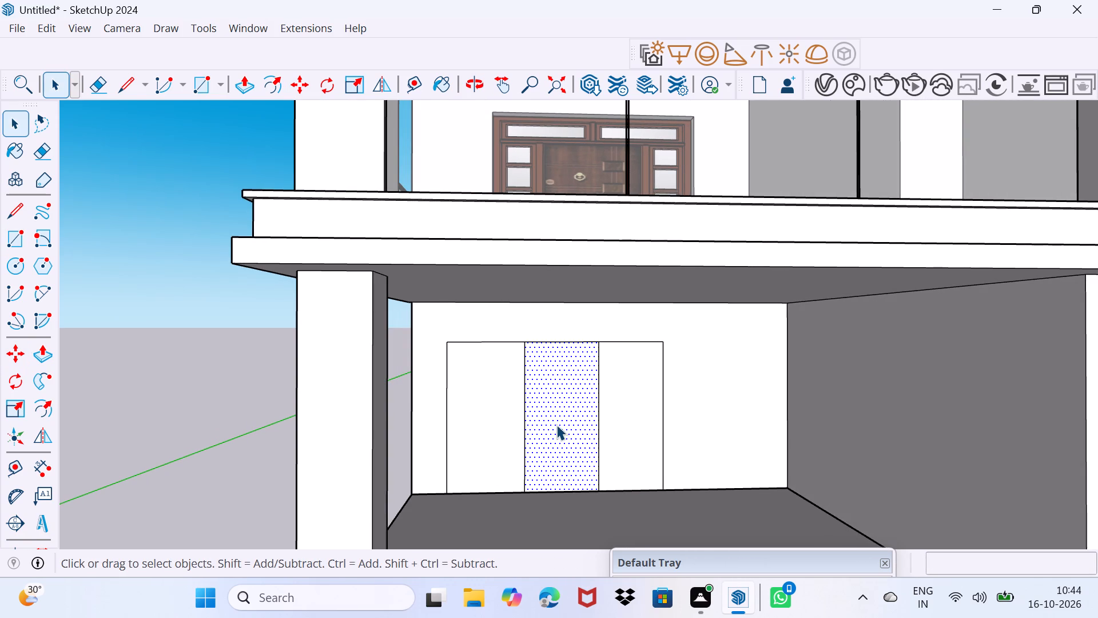
pyautogui.press('p')
pyautogui.click(556, 425)
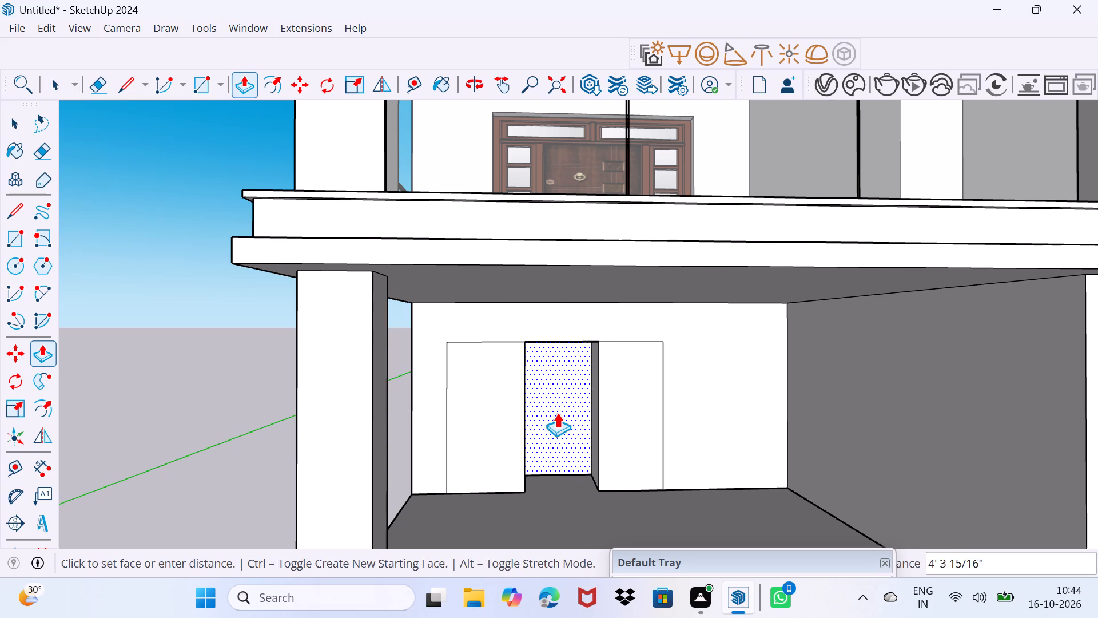
pyautogui.click(557, 413)
pyautogui.press('space')
# Push the two side panels inward to the same depth as the middle panel, forming one continuous recess.
pyautogui.click(626, 438)
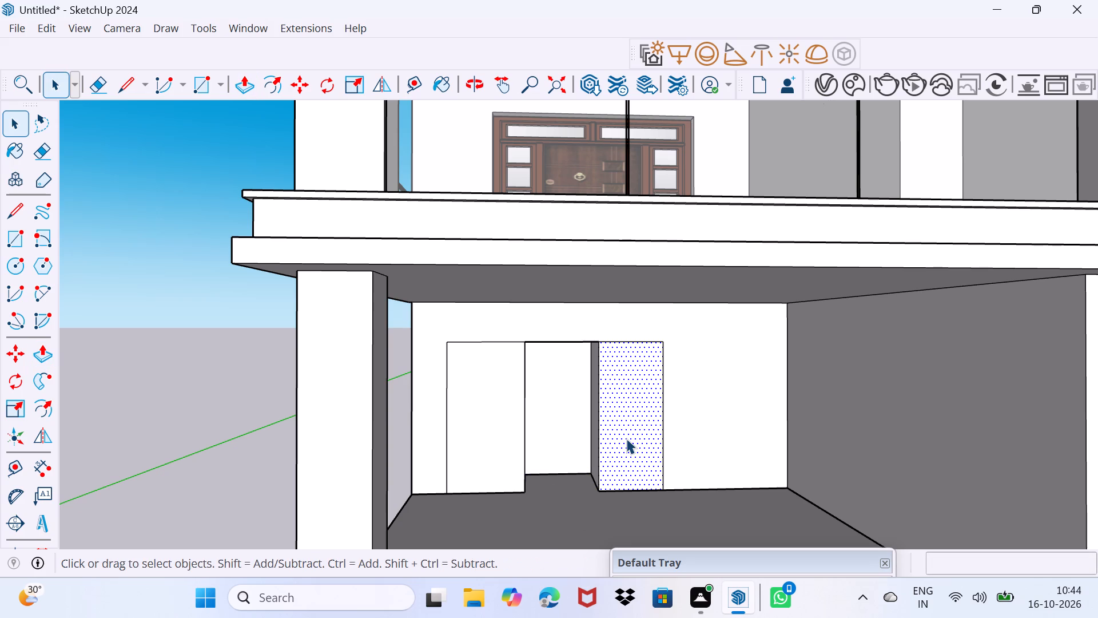
pyautogui.press('p')
pyautogui.click(626, 438)
pyautogui.click(583, 431)
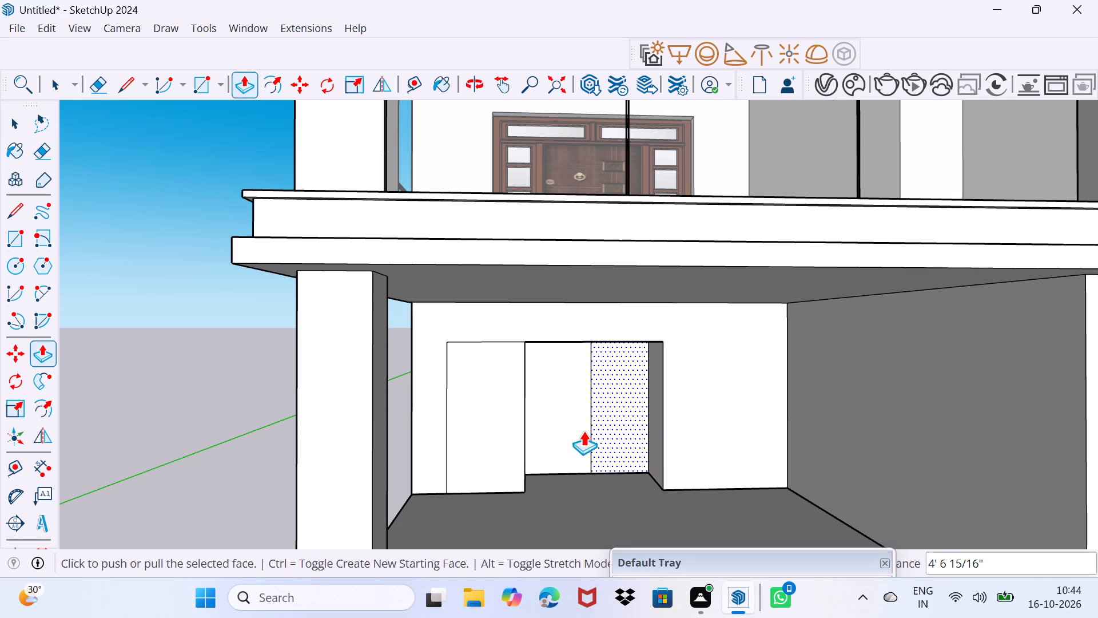
pyautogui.press('space')
pyautogui.click(498, 465)
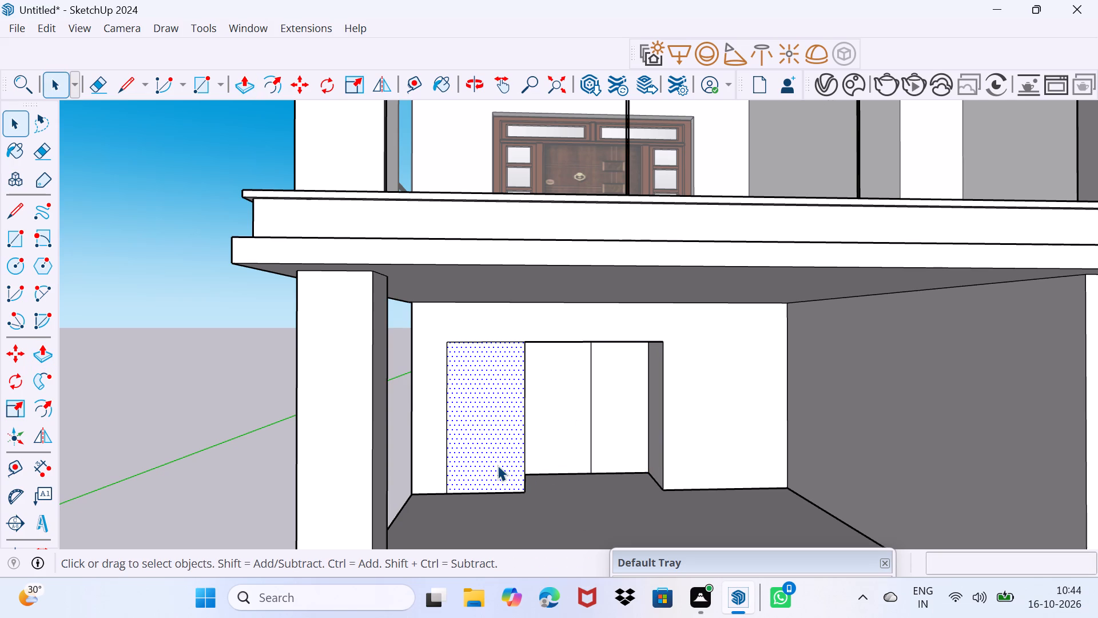
pyautogui.press('p')
pyautogui.click(498, 465)
pyautogui.click(535, 441)
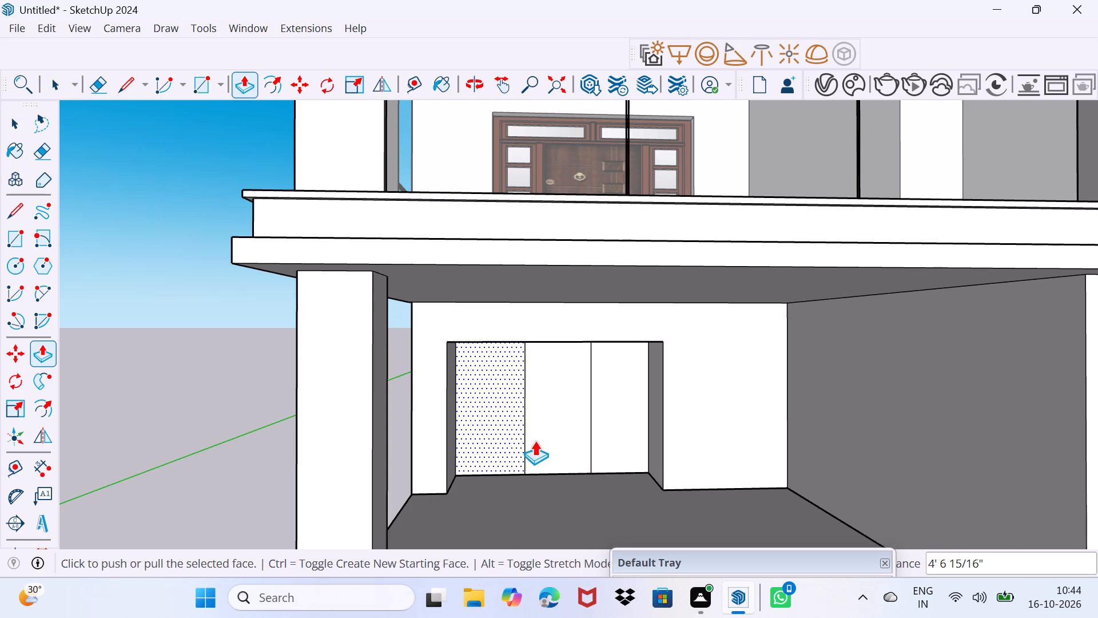
pyautogui.press('space')
pyautogui.moveTo(523, 480); pyautogui.dragTo(543, 463)
pyautogui.moveTo(518, 478); pyautogui.dragTo(542, 477, button='middle')
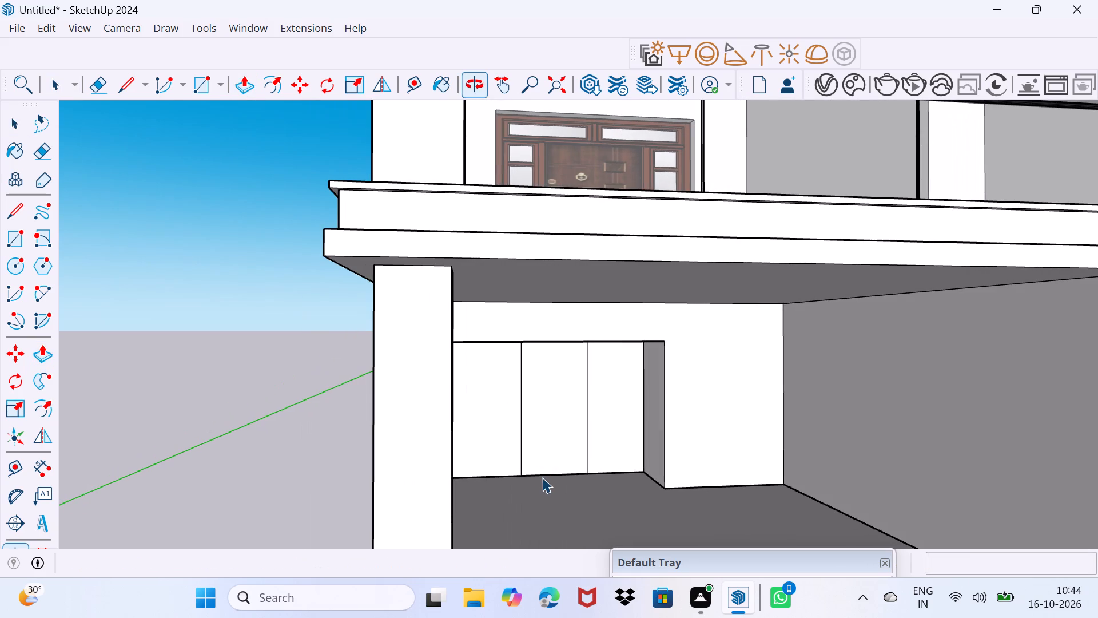
# Open 3D Warehouse and search its models for "window".
pyautogui.click(233, 25)
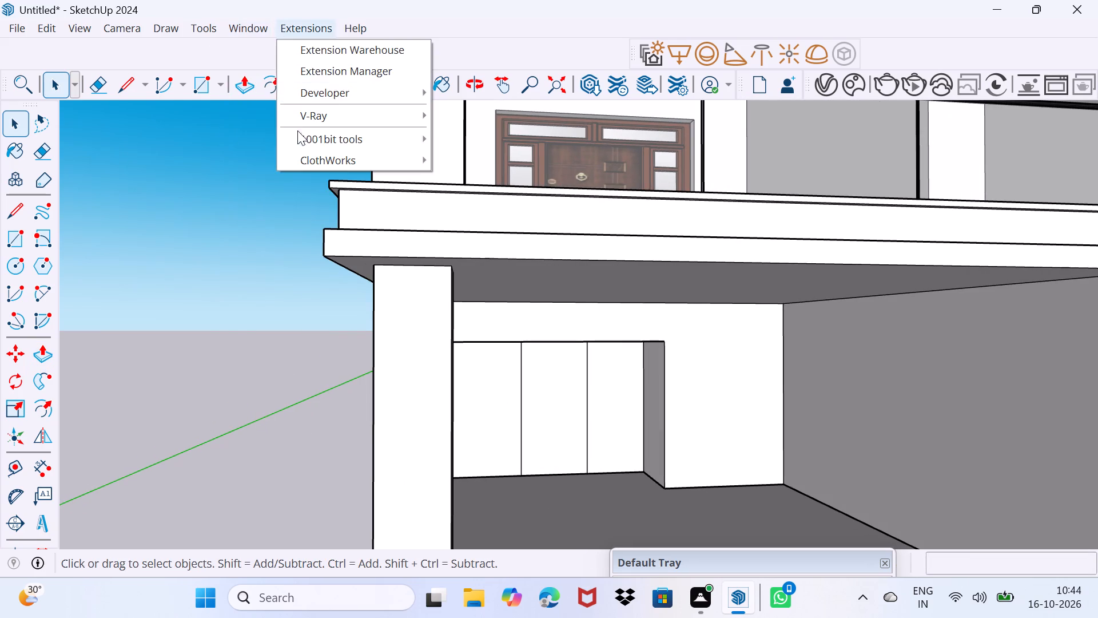
pyautogui.click(266, 164)
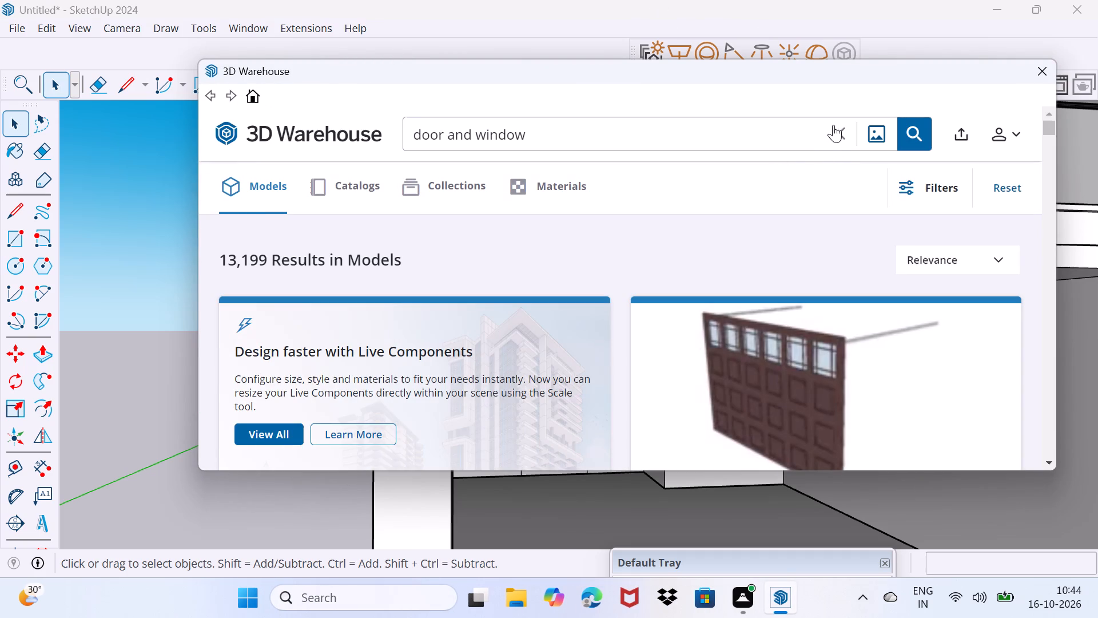
pyautogui.click(842, 132)
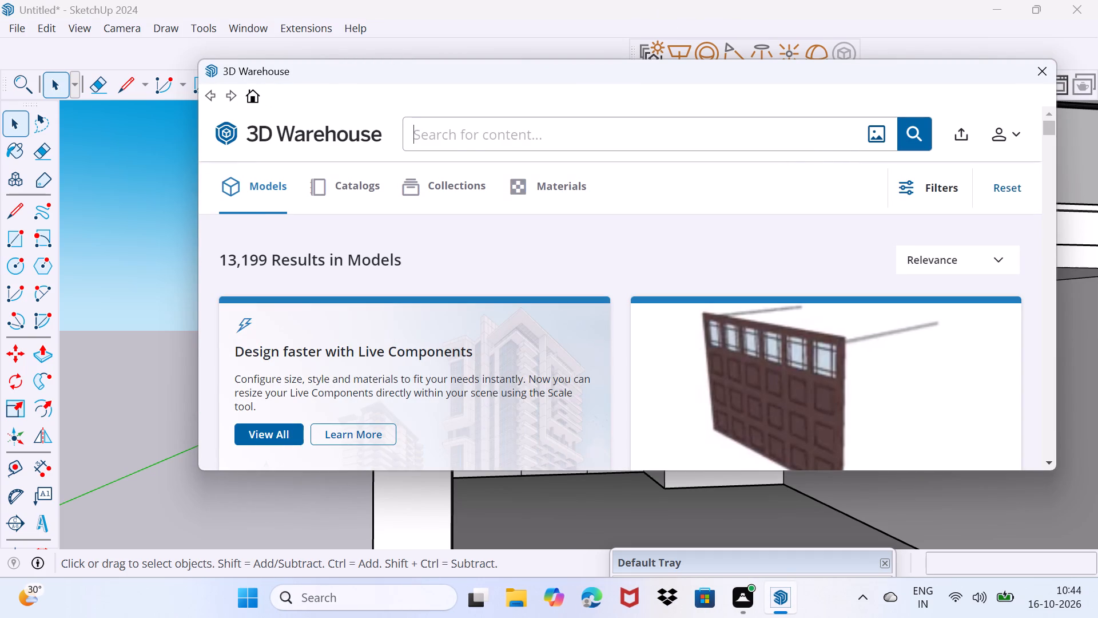
pyautogui.write('windoe')
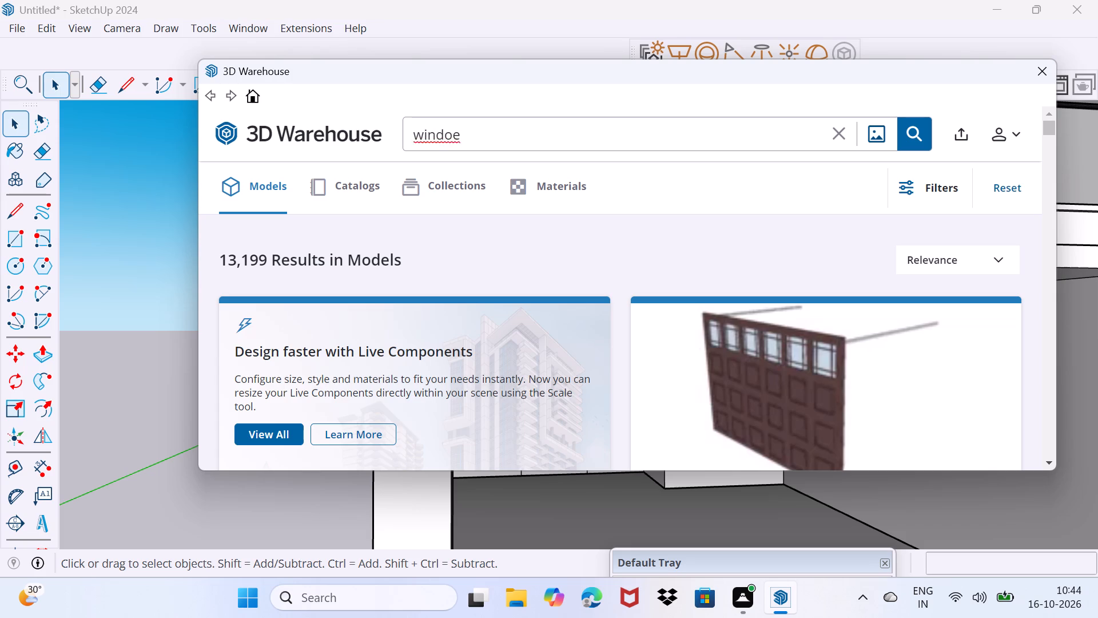
pyautogui.press('BackSpace')
pyautogui.press('w')
pyautogui.press('Return')
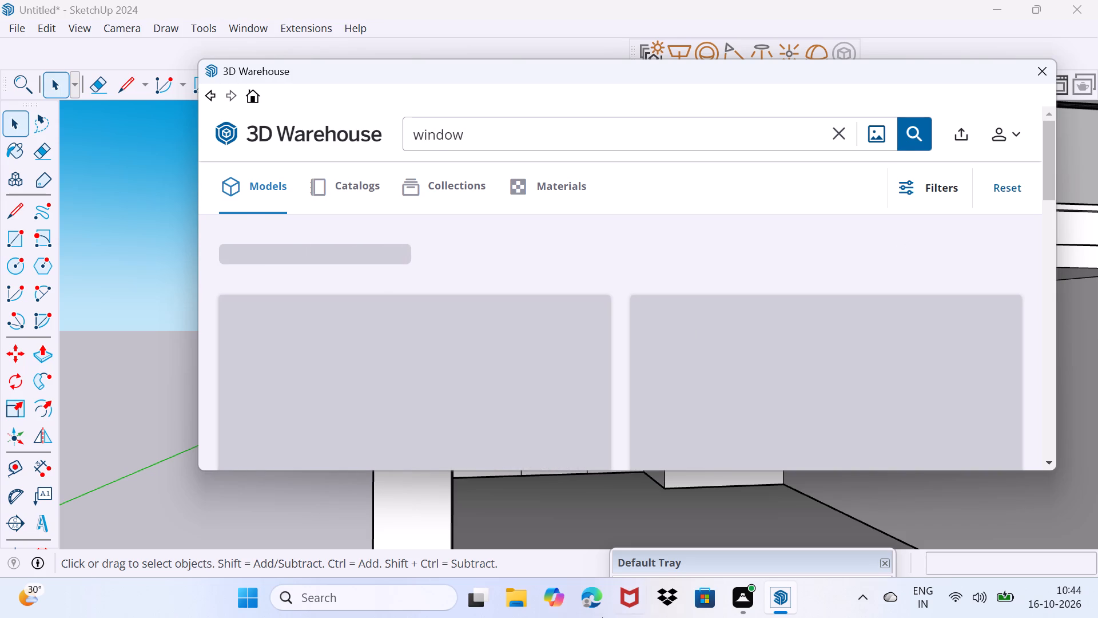
# Browse the window models for one that suits the recessed ground-floor opening.
pyautogui.scroll(-5, 432, 617)
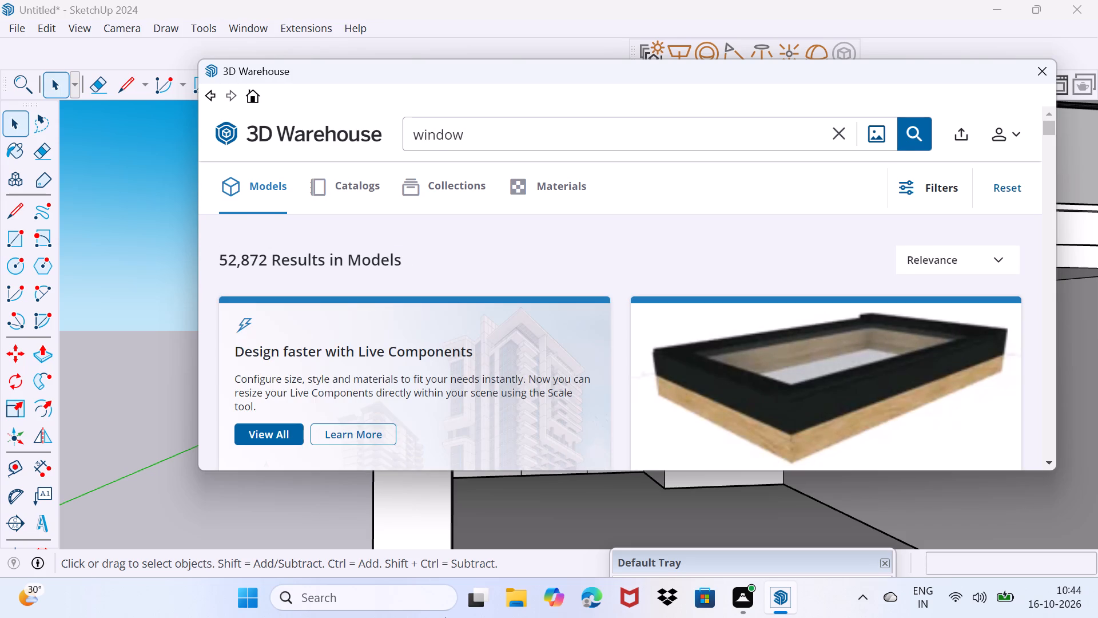
pyautogui.scroll(-12, 355, 336)
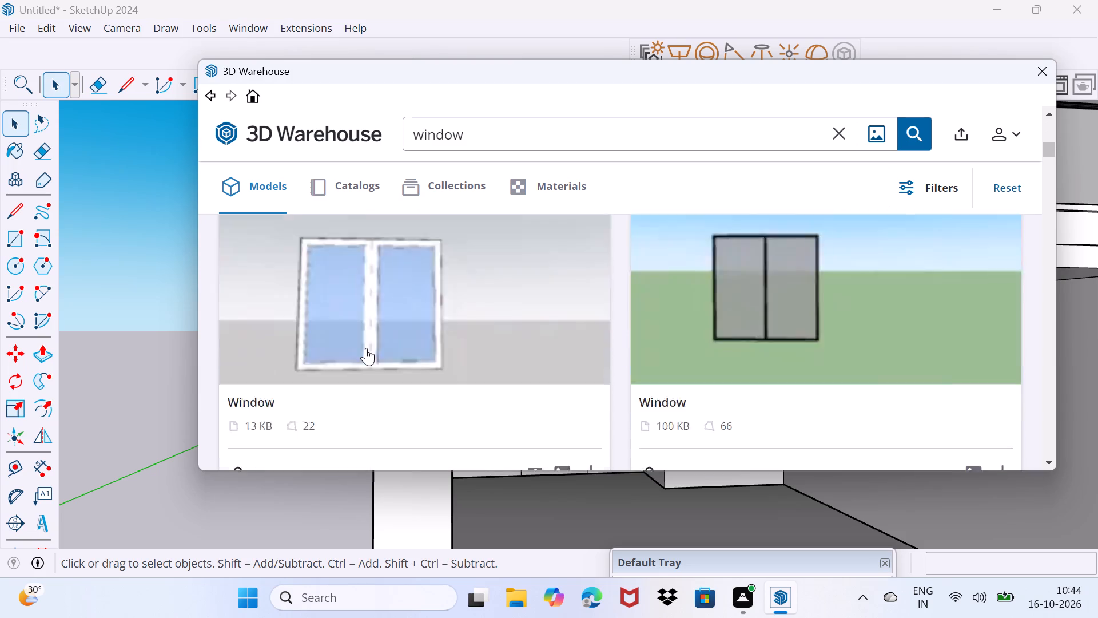
pyautogui.scroll(4, 367, 348)
pyautogui.scroll(-7, 367, 348)
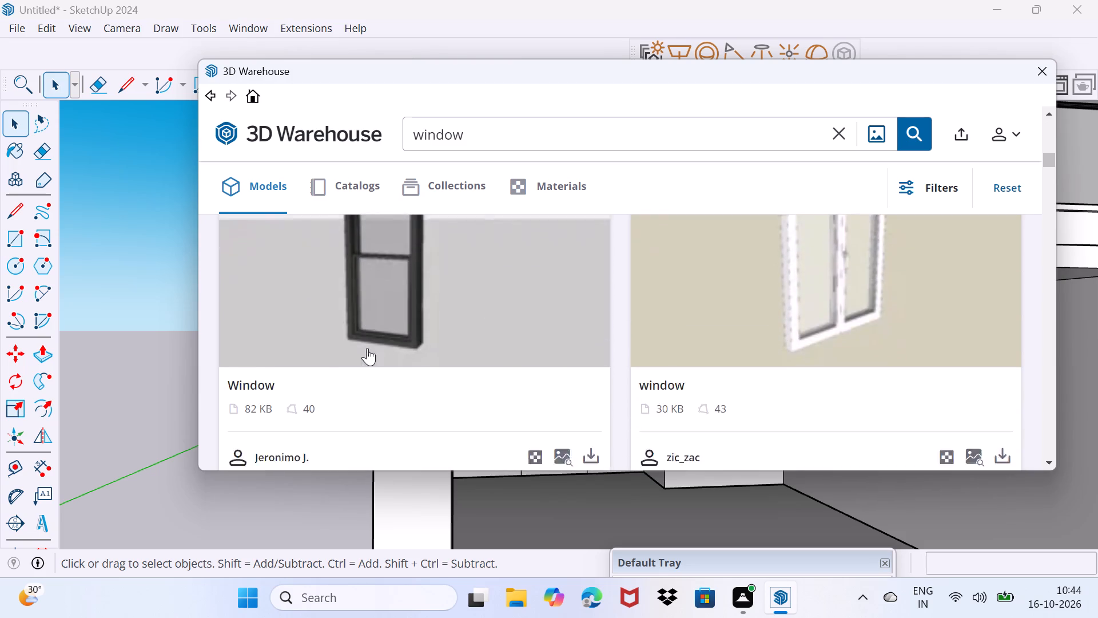
pyautogui.scroll(-7, 367, 348)
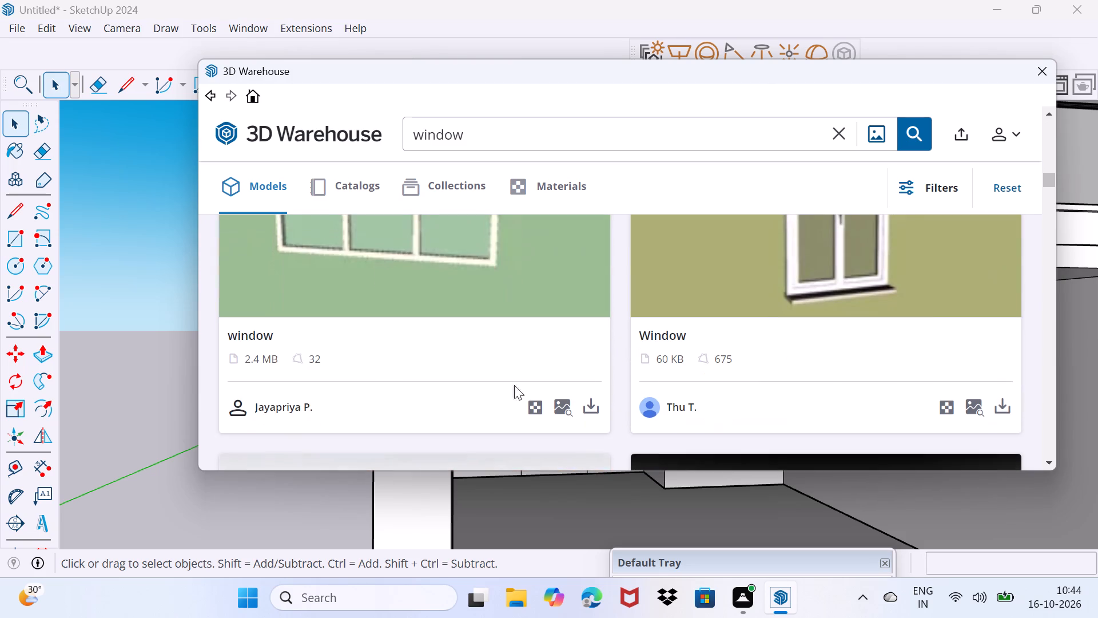
pyautogui.scroll(-4, 722, 342)
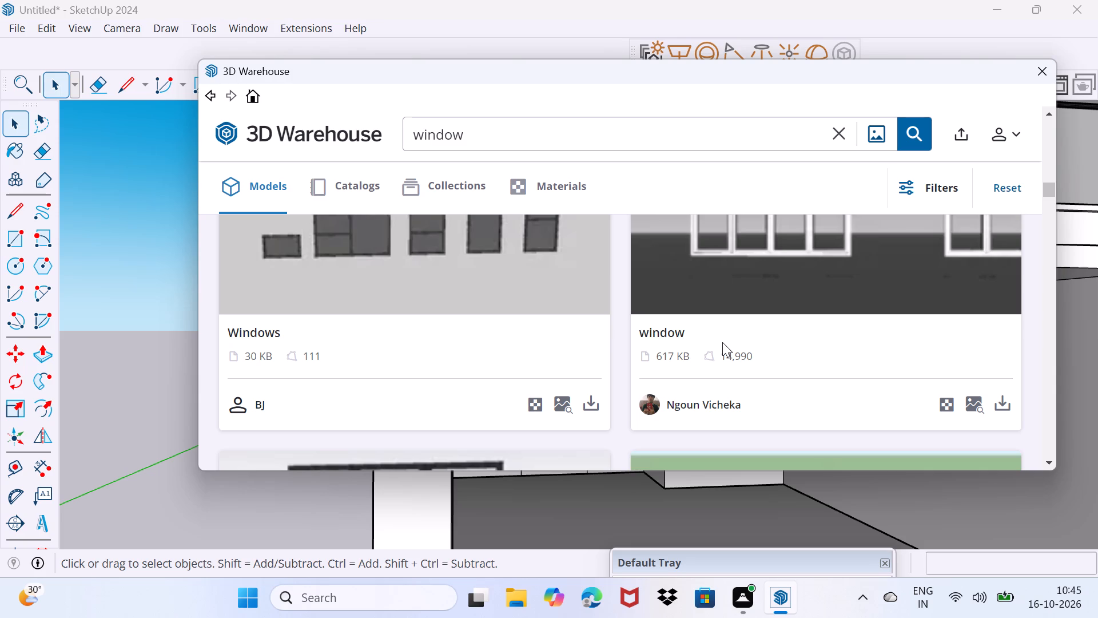
pyautogui.moveTo(722, 342); pyautogui.dragTo(720, 327, button='middle')
pyautogui.scroll(-4, 721, 328)
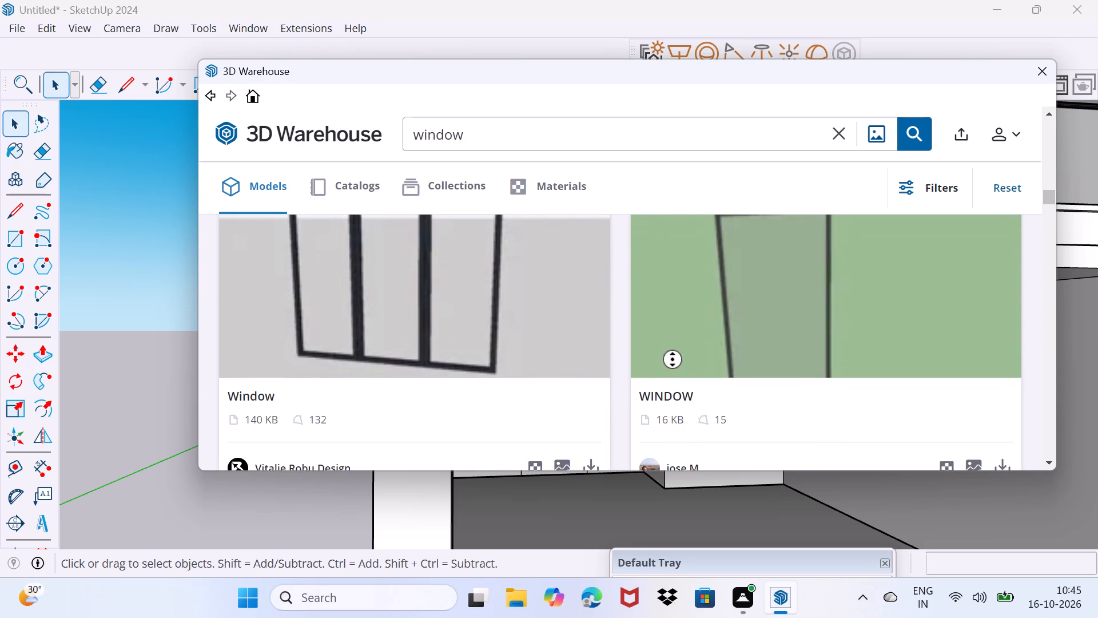
pyautogui.scroll(2, 782, 339)
pyautogui.press('space')
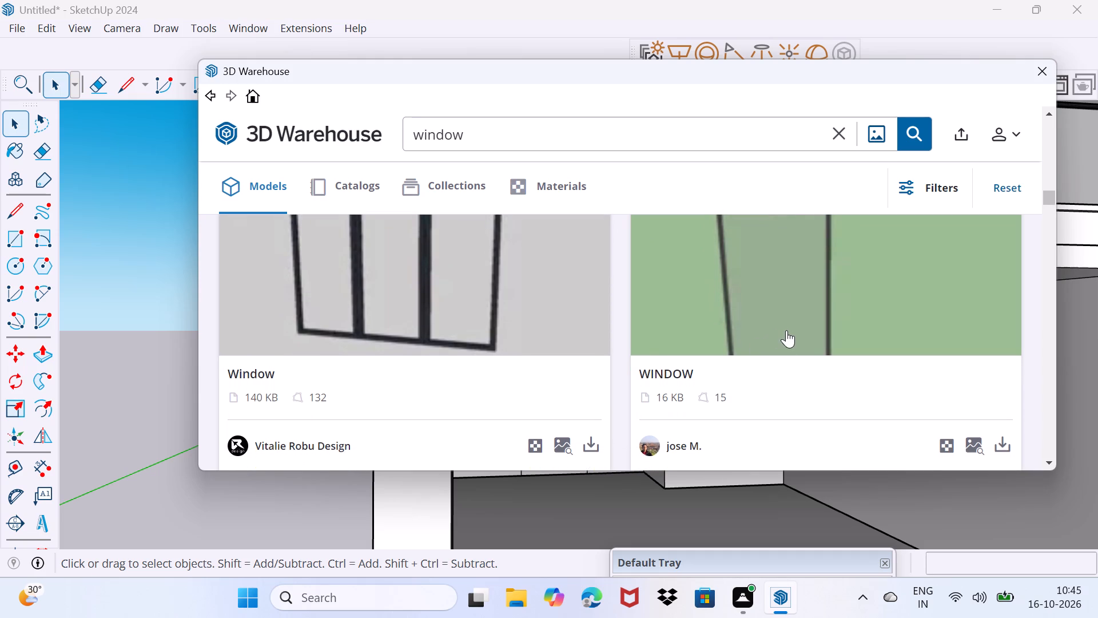
# Open the 16 KB single-pane, dark-framed WINDOW model and download it directly into the current model.
pyautogui.click(786, 330)
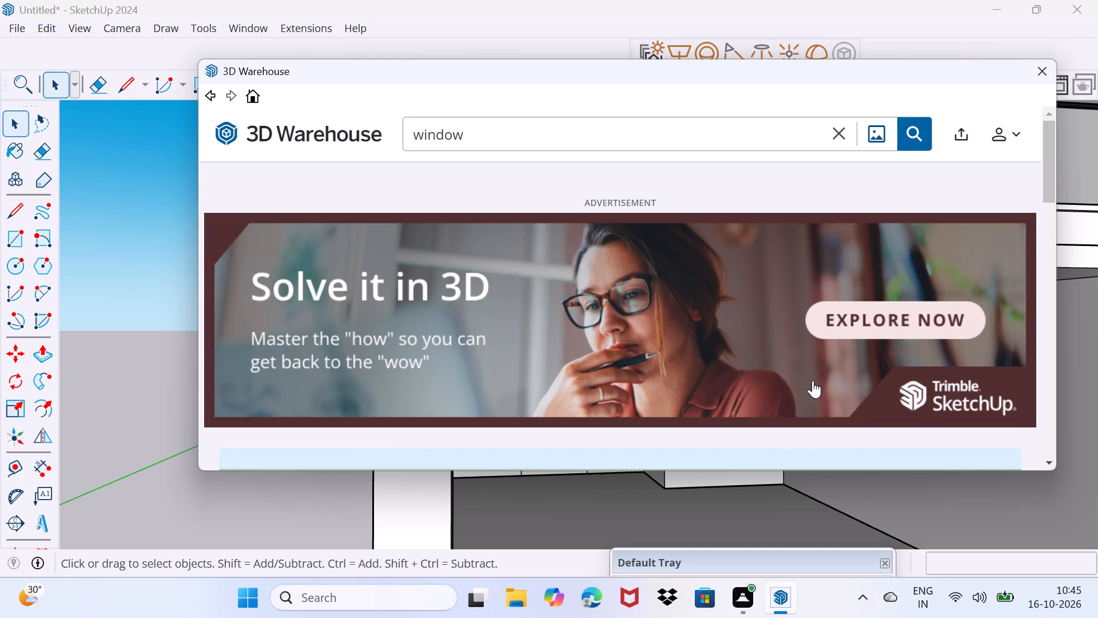
pyautogui.scroll(2, 806, 307)
pyautogui.scroll(-10, 806, 307)
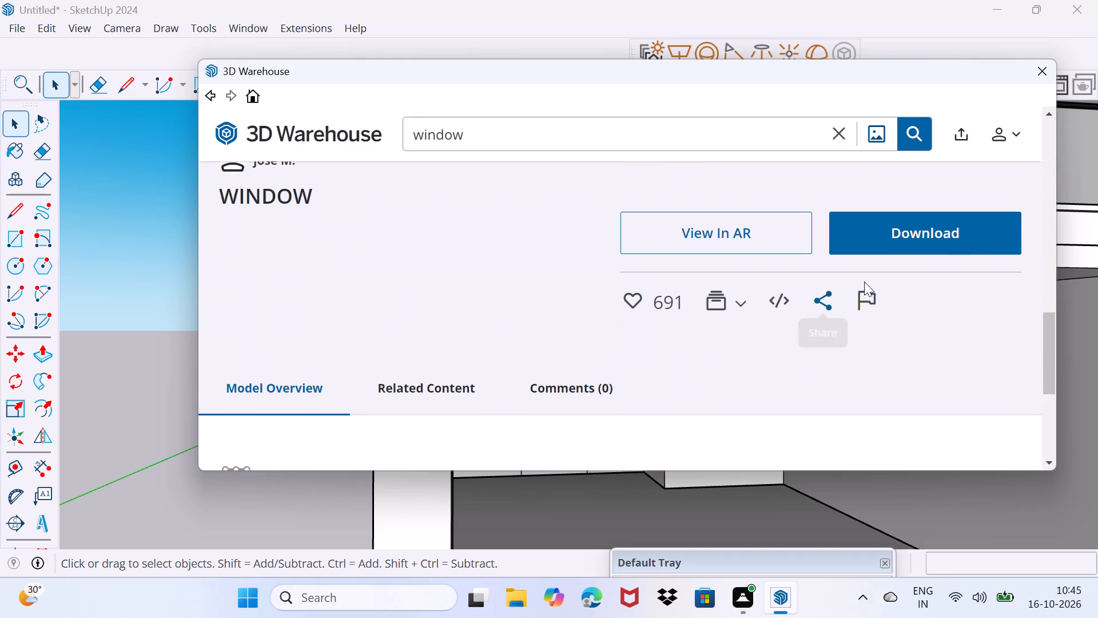
pyautogui.click(896, 248)
pyautogui.click(588, 291)
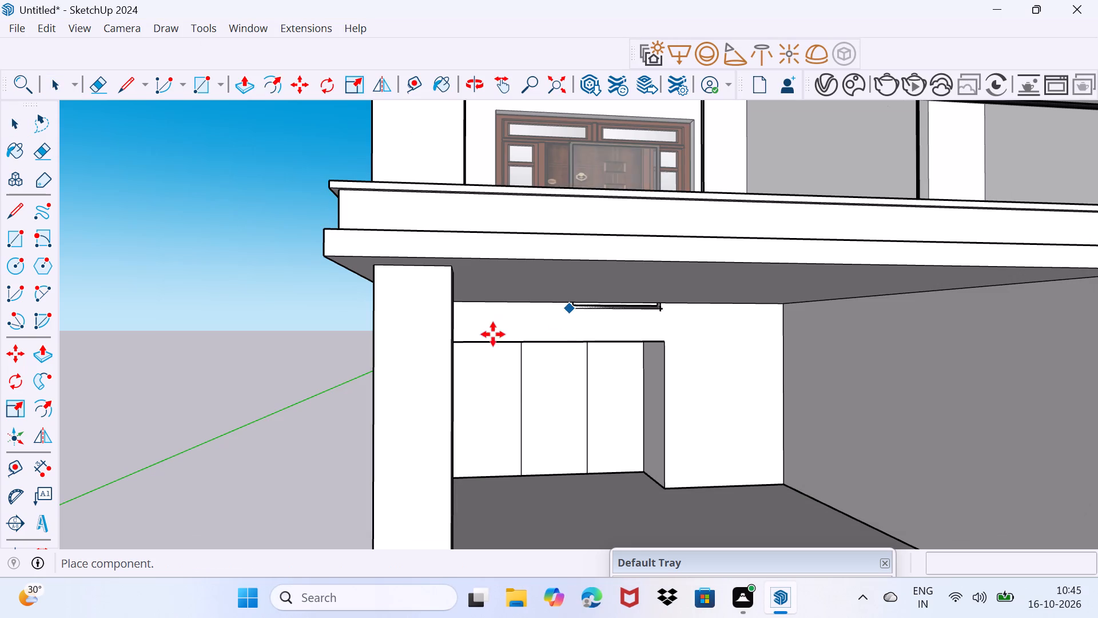
# Place the downloaded window component upright at floor level in front of the wall recess.
pyautogui.scroll(7, 577, 514)
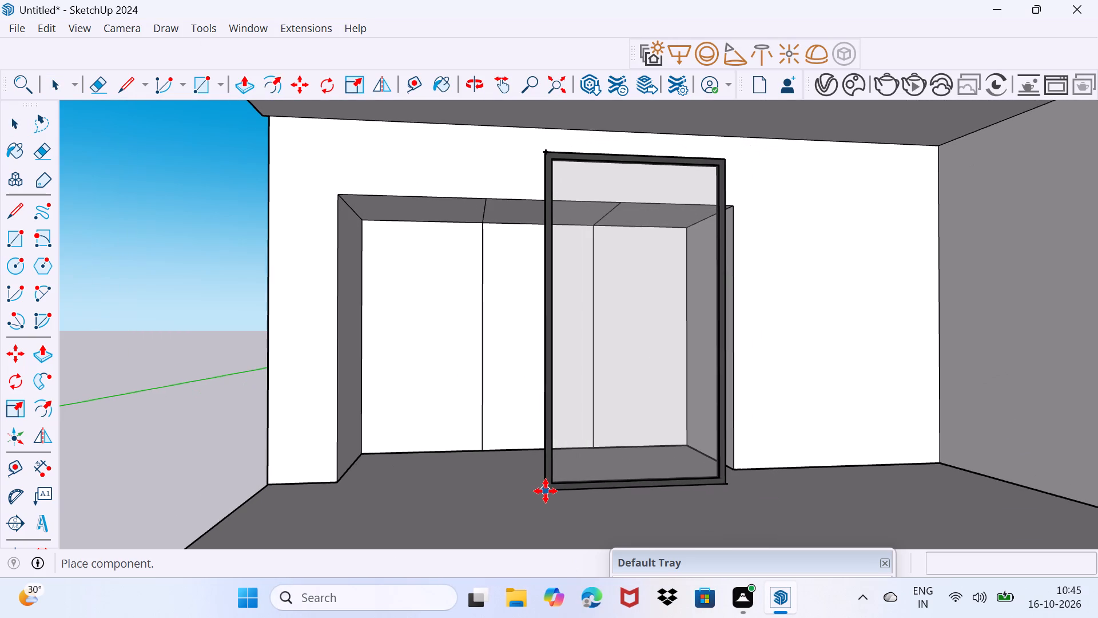
pyautogui.click(547, 490)
# Scale the placed window component down uniformly from its top corner so it is shorter than the wall recess.
pyautogui.press('s')
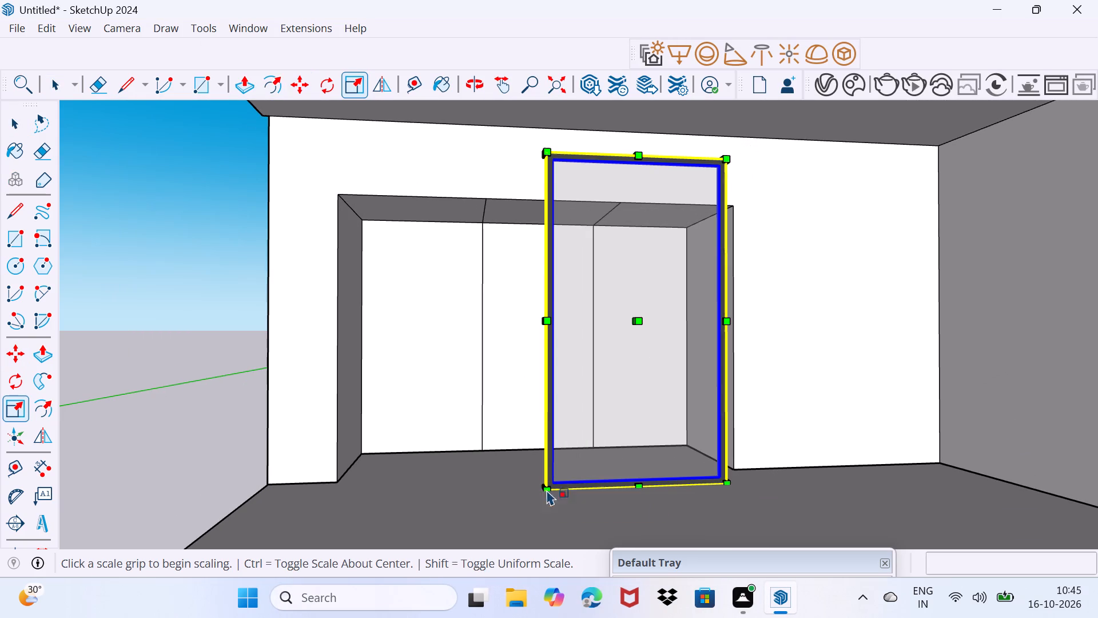
pyautogui.moveTo(544, 148); pyautogui.dragTo(590, 240)
# Move the window by its bottom outer corner onto the nearest front floor corner of the recessed opening.
pyautogui.scroll(4, 697, 510)
pyautogui.moveTo(721, 497); pyautogui.dragTo(649, 516, button='middle')
pyautogui.scroll(1, 674, 496)
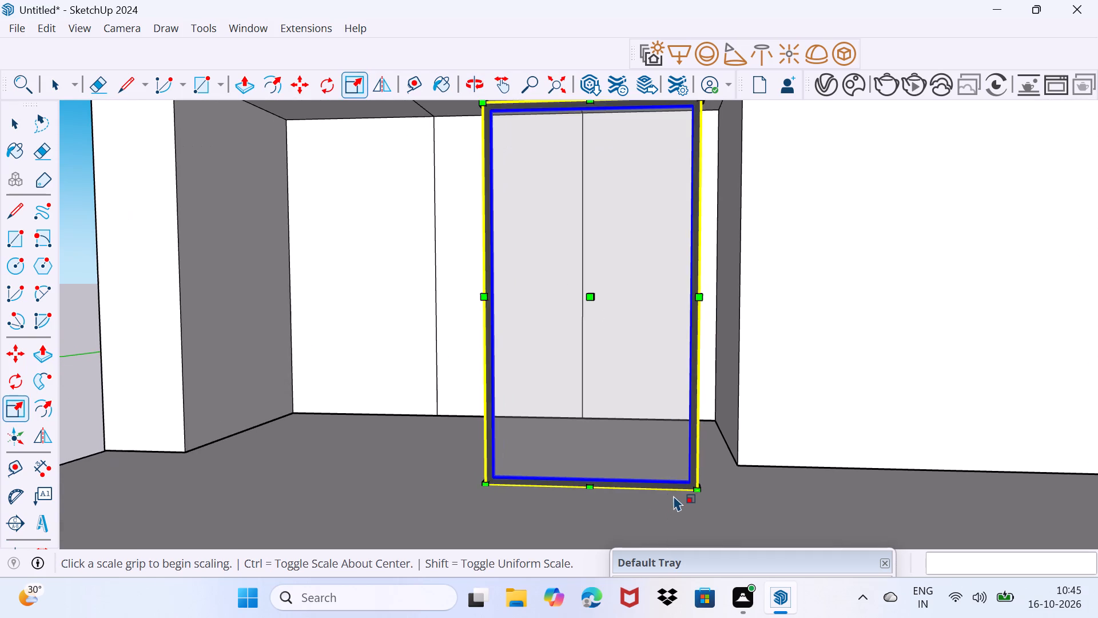
pyautogui.press('m')
pyautogui.click(701, 495)
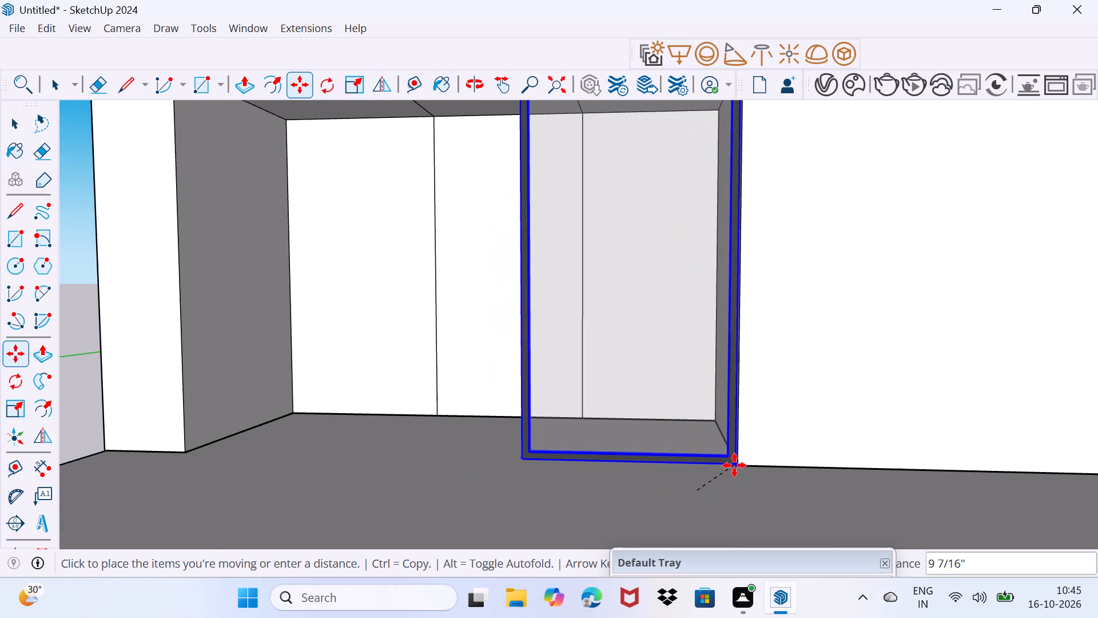
pyautogui.scroll(14, 733, 466)
pyautogui.moveTo(725, 472); pyautogui.dragTo(637, 528, button='middle')
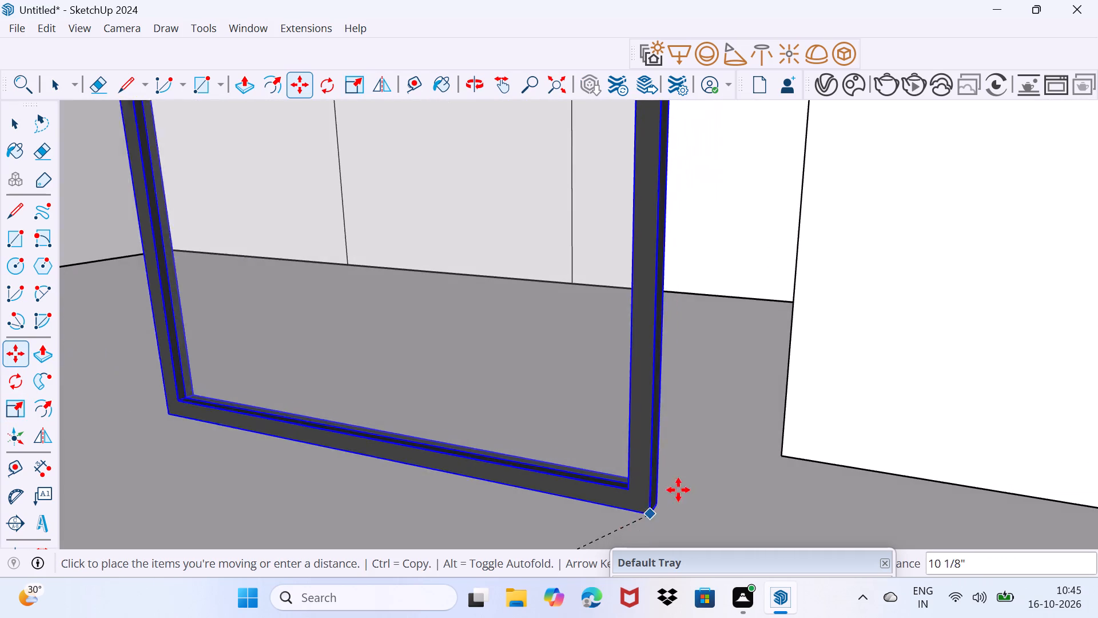
pyautogui.click(781, 454)
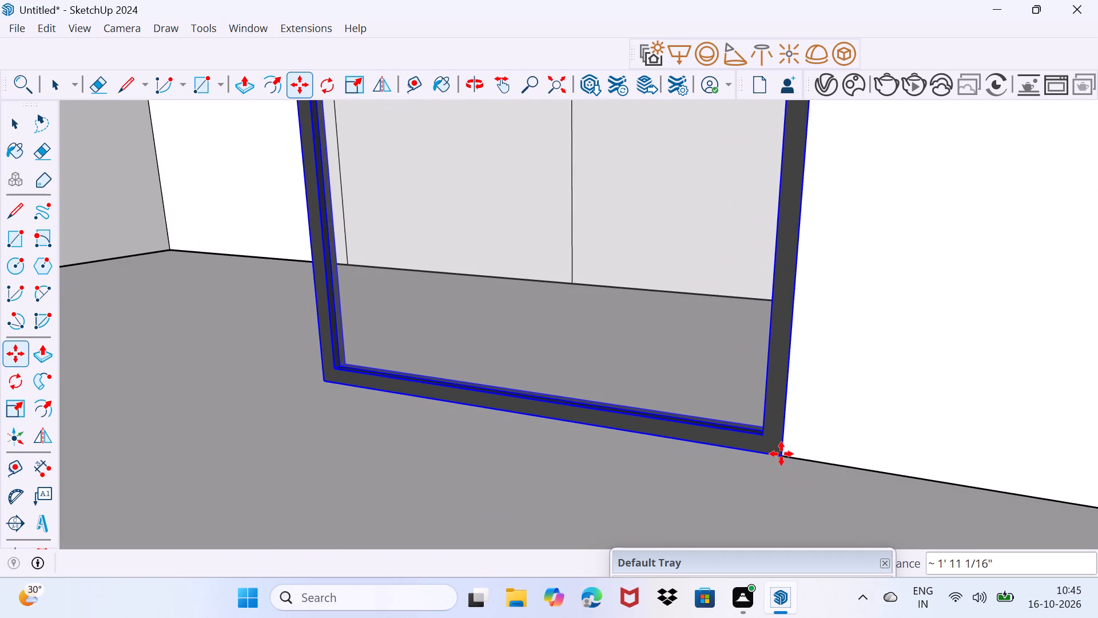
pyautogui.press('space')
pyautogui.moveTo(514, 510); pyautogui.dragTo(552, 461)
pyautogui.scroll(-4, 463, 459)
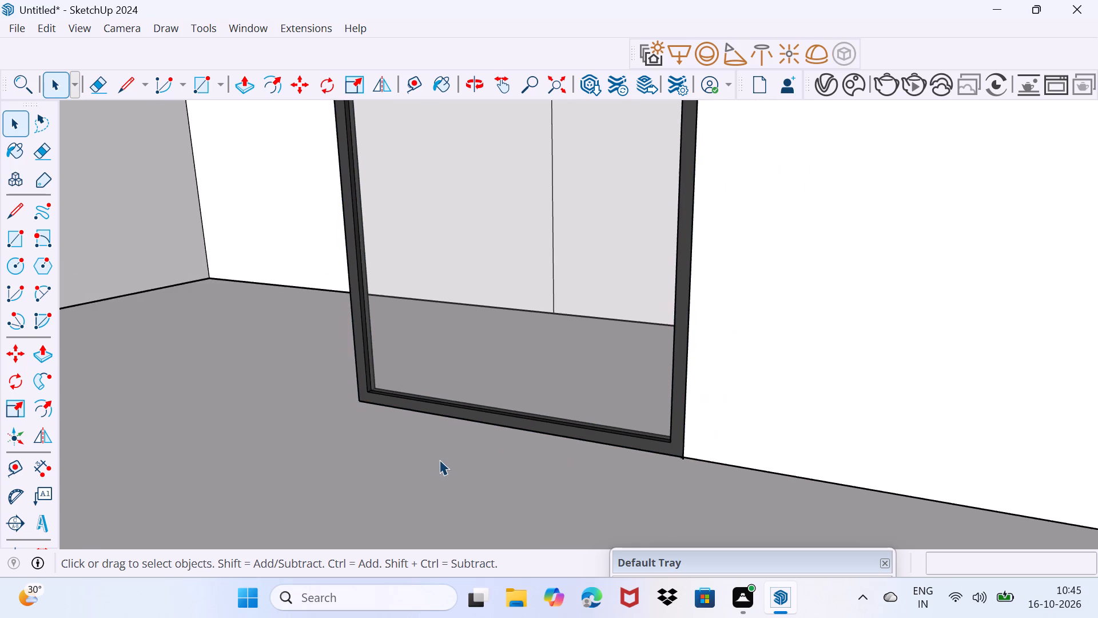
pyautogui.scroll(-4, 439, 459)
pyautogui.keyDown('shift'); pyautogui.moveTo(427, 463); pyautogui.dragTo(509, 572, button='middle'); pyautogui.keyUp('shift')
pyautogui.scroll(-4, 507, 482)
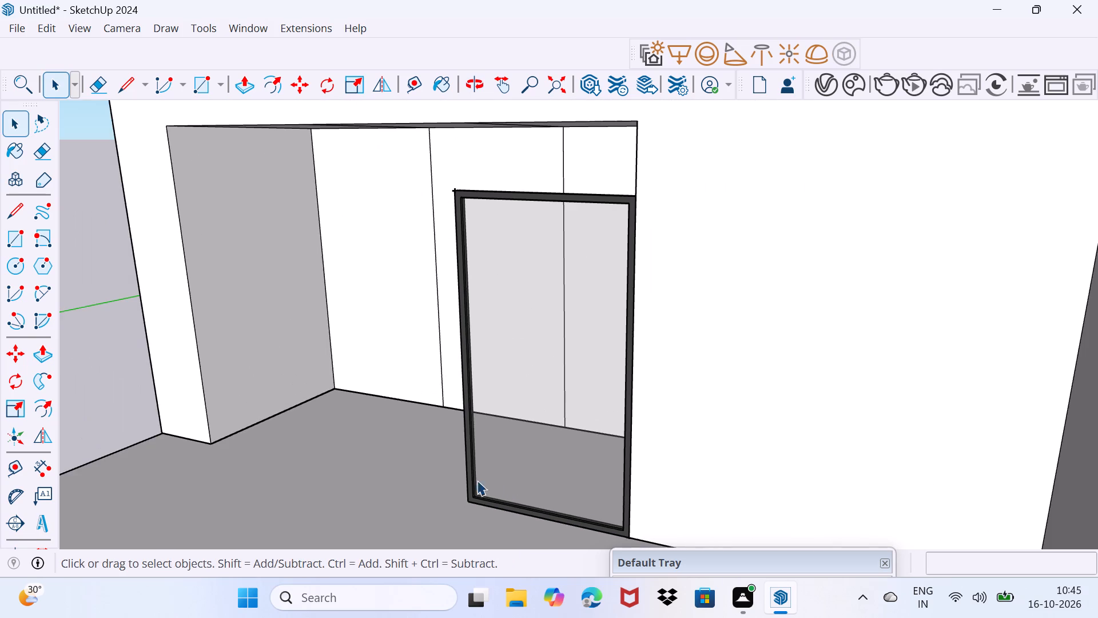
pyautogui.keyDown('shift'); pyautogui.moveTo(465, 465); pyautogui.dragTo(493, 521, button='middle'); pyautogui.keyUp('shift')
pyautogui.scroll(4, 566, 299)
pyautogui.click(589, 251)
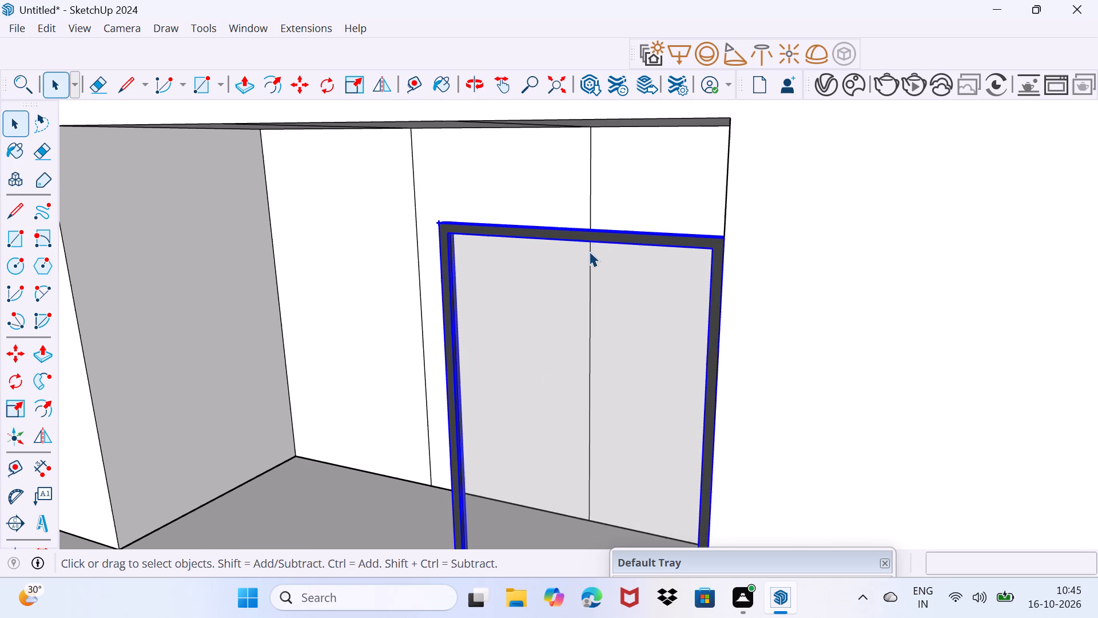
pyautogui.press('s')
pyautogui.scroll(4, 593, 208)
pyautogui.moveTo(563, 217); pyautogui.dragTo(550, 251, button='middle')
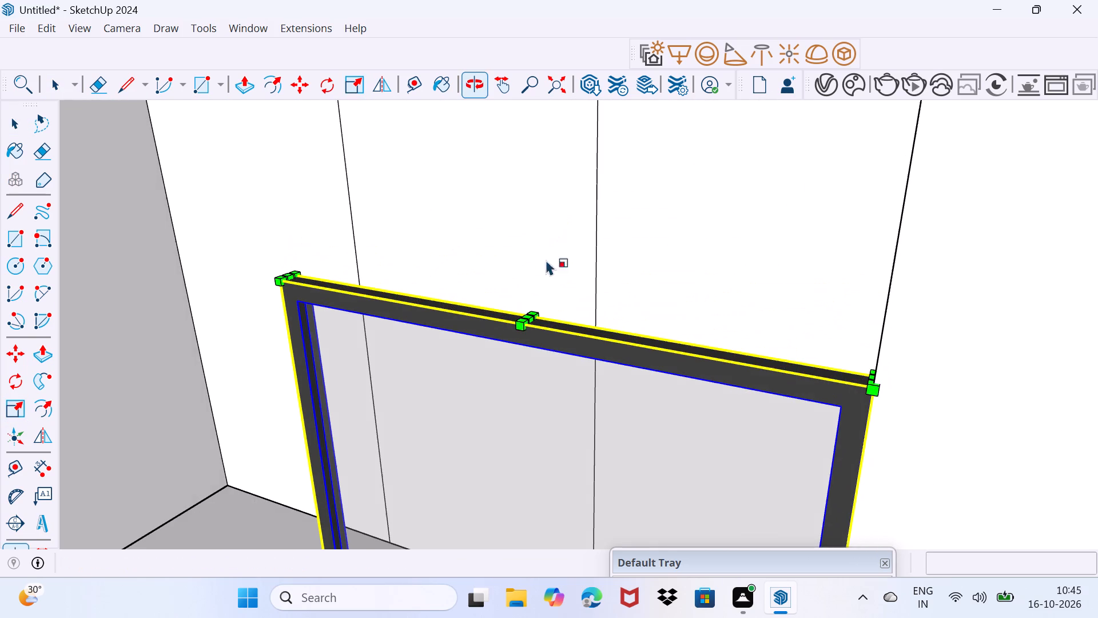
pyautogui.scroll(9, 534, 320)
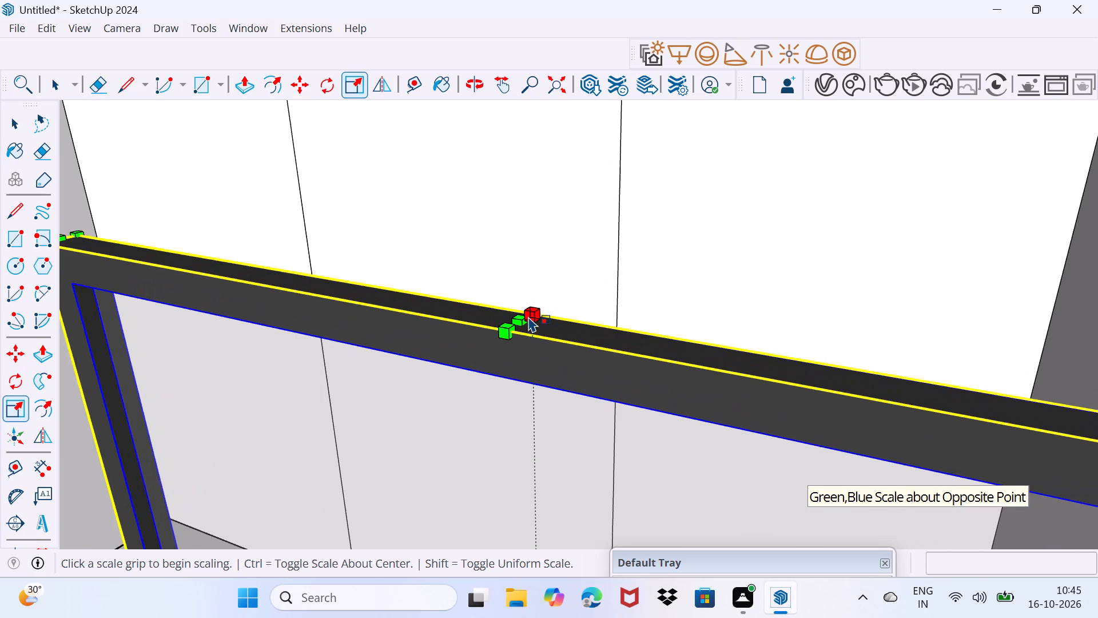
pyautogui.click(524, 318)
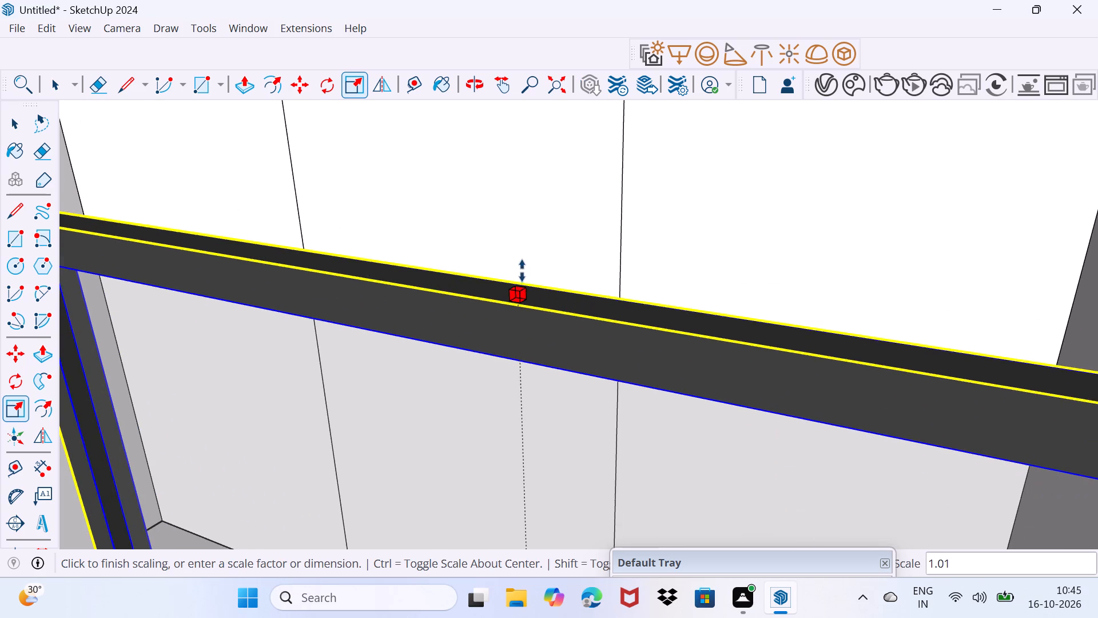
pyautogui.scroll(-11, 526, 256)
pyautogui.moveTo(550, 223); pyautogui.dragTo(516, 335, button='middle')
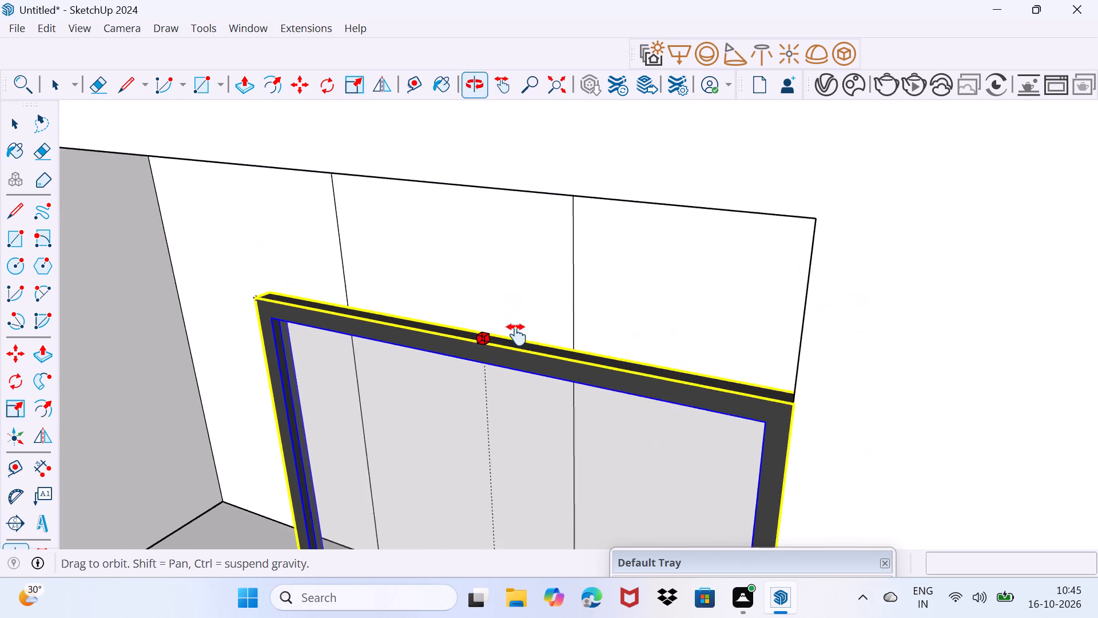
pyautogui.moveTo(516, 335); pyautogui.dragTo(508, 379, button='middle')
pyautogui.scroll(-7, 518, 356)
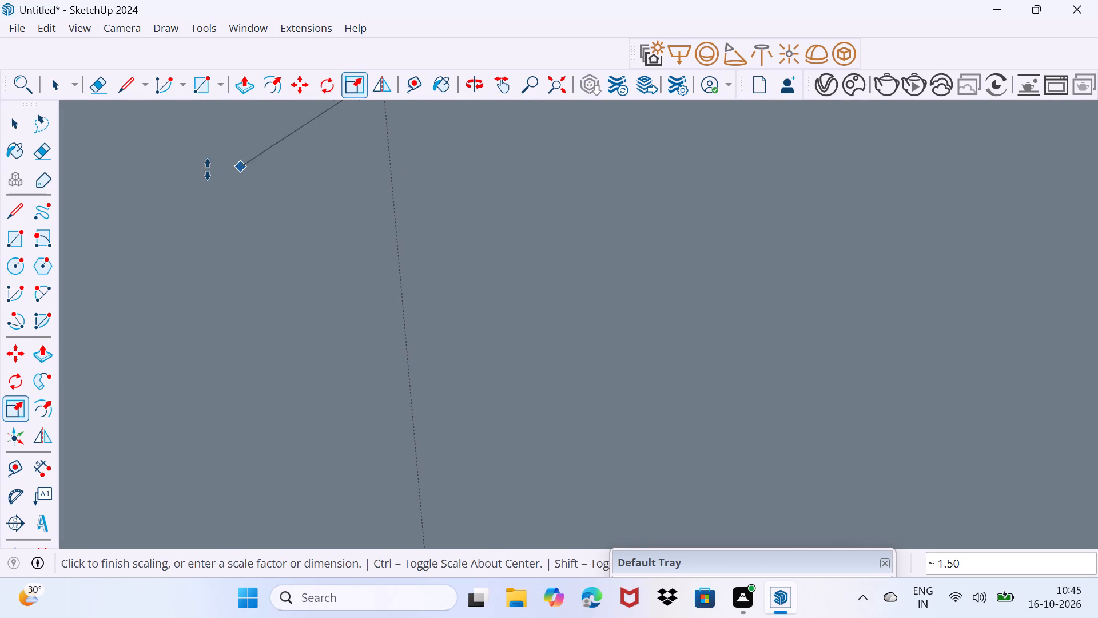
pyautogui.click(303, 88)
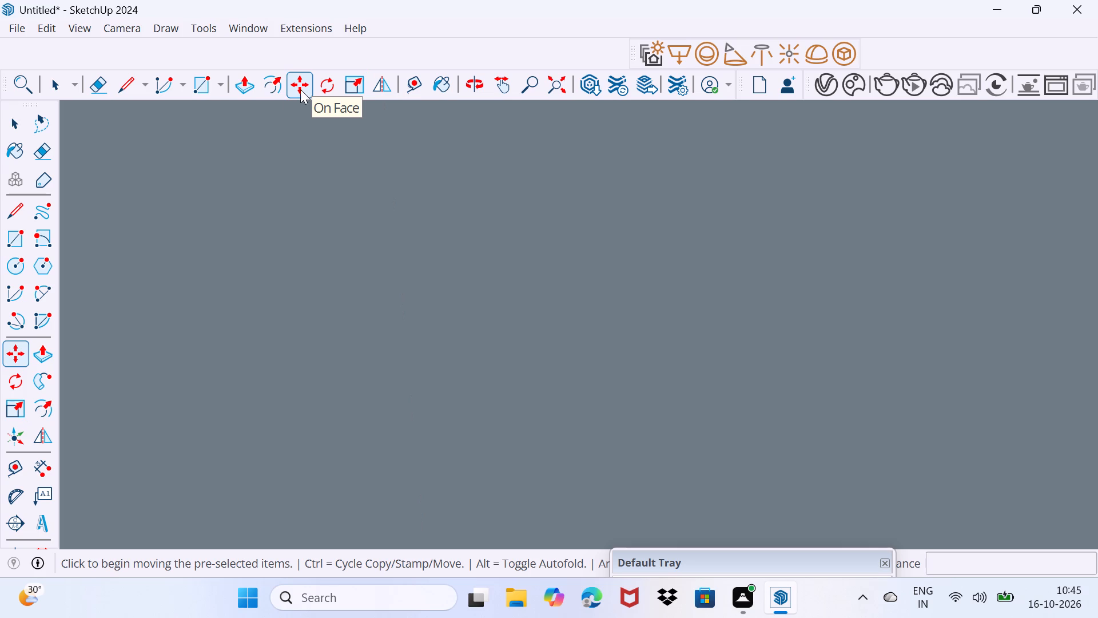
# Scale the window's height by about 1.19 so its top edge meets the top of the recessed opening.
pyautogui.click(553, 89)
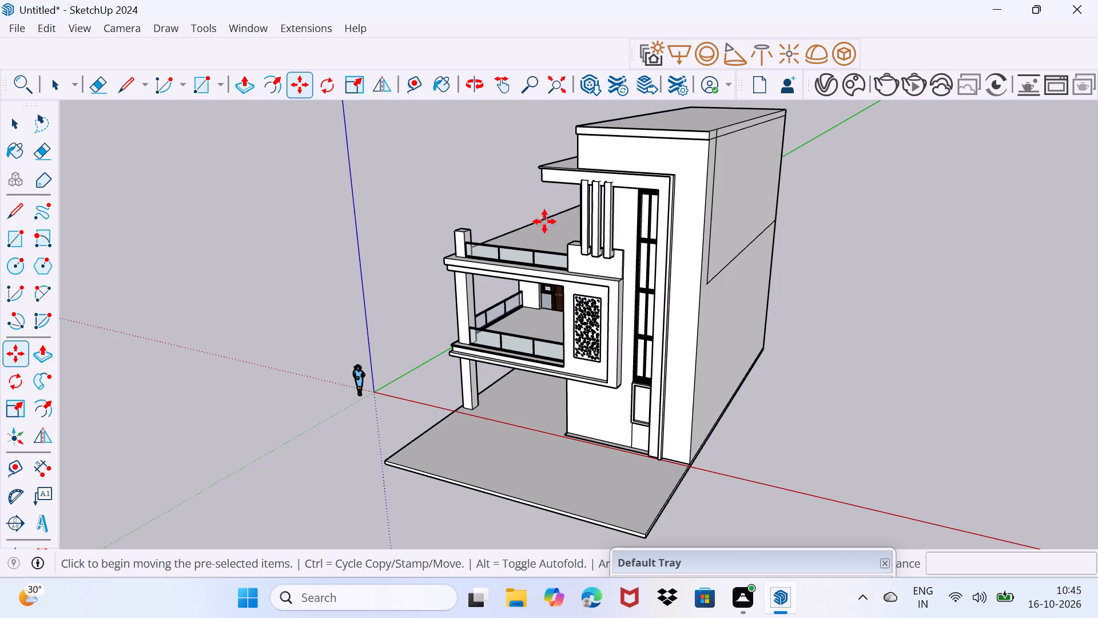
pyautogui.scroll(5, 544, 342)
pyautogui.moveTo(539, 407); pyautogui.dragTo(604, 317, button='middle')
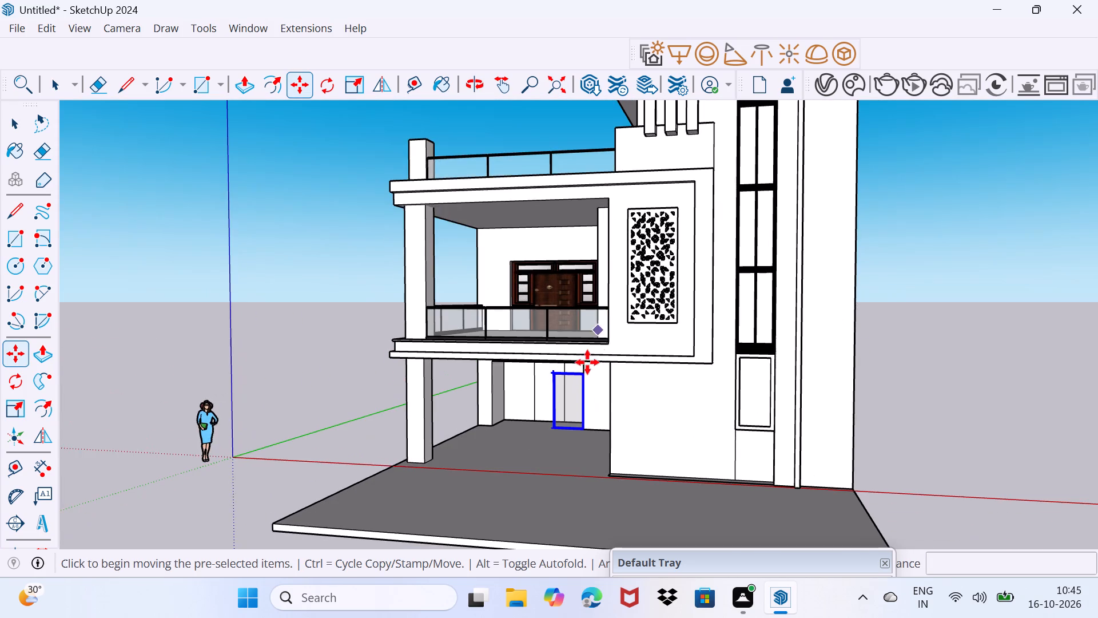
pyautogui.scroll(10, 565, 405)
pyautogui.scroll(6, 564, 320)
pyautogui.moveTo(572, 326); pyautogui.dragTo(549, 337, button='middle')
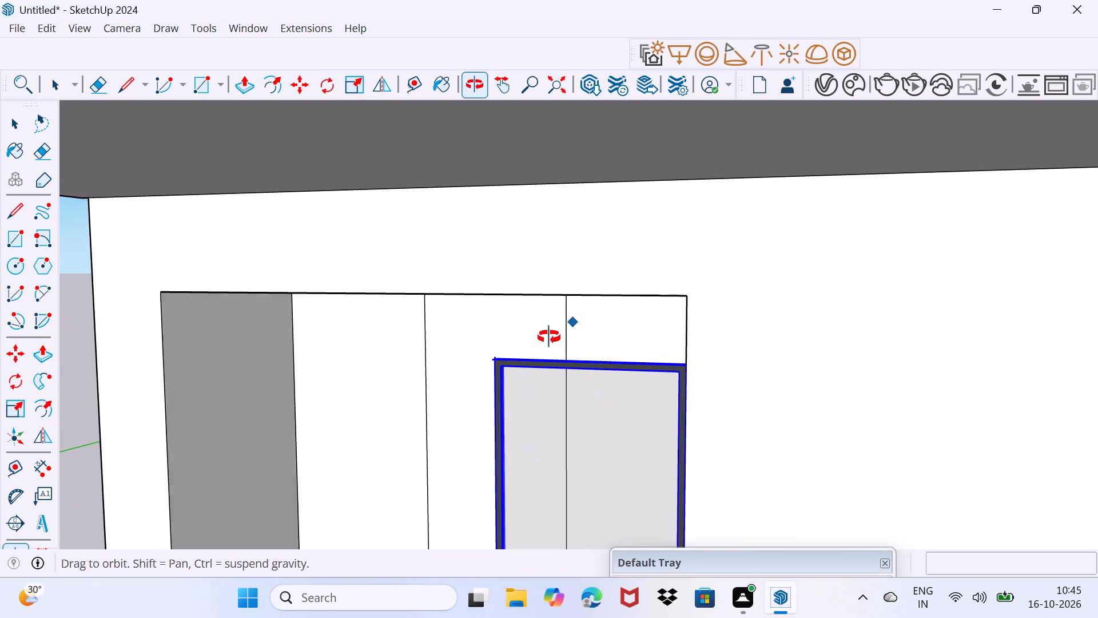
pyautogui.moveTo(549, 337); pyautogui.dragTo(528, 340, button='middle')
pyautogui.scroll(4, 540, 380)
pyautogui.press('s')
pyautogui.scroll(5, 575, 361)
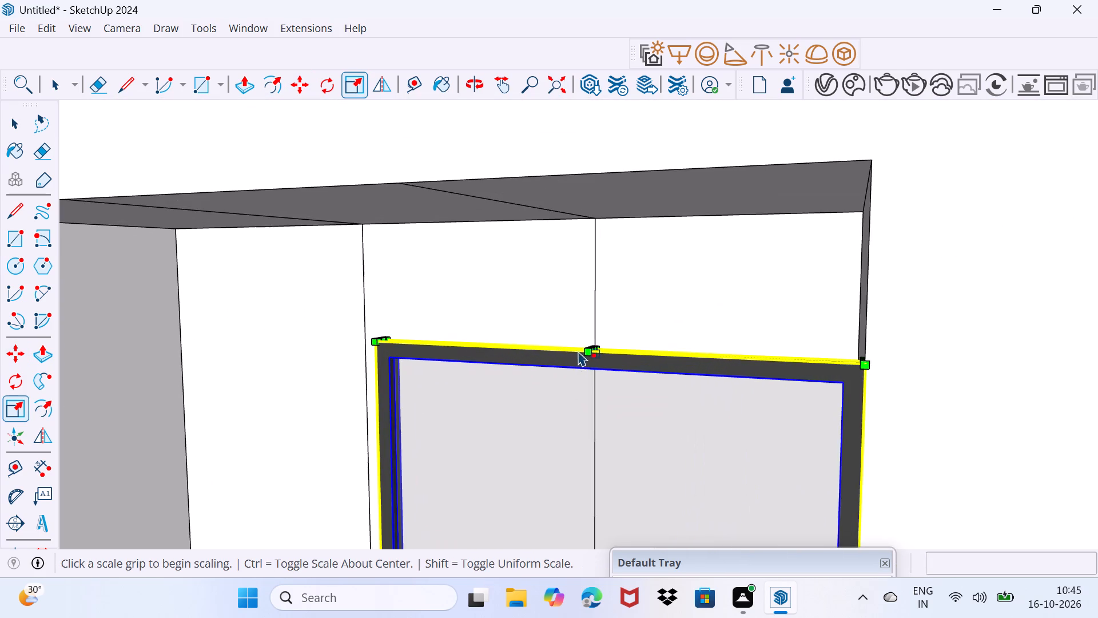
pyautogui.moveTo(578, 351); pyautogui.dragTo(488, 401, button='middle')
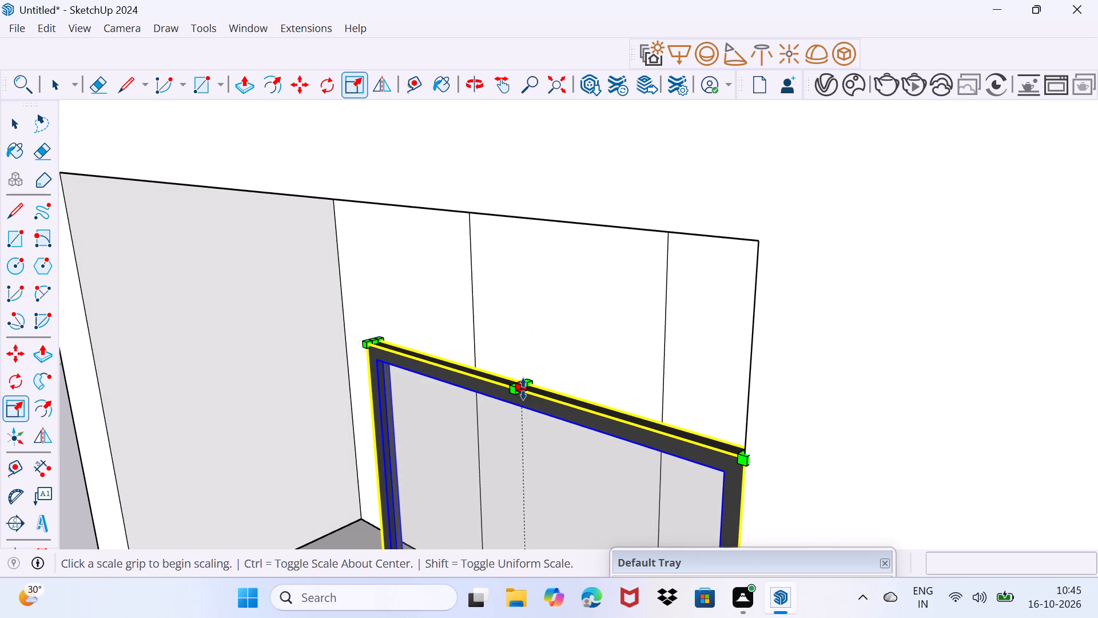
pyautogui.click(523, 389)
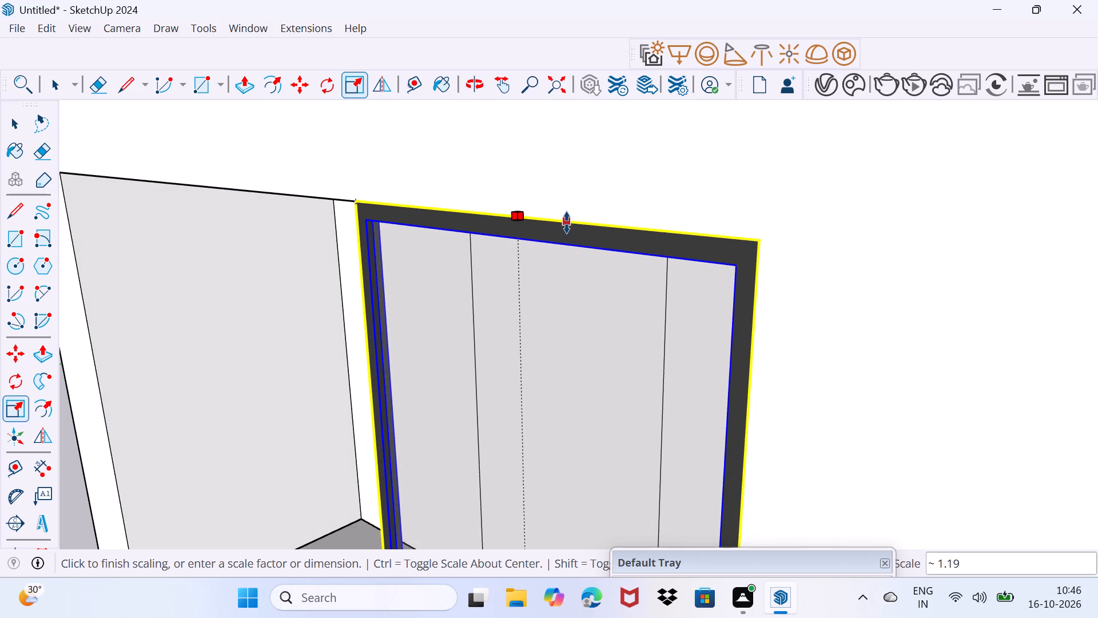
pyautogui.click(567, 223)
pyautogui.press('space')
pyautogui.moveTo(623, 183); pyautogui.dragTo(624, 190)
pyautogui.click(630, 183)
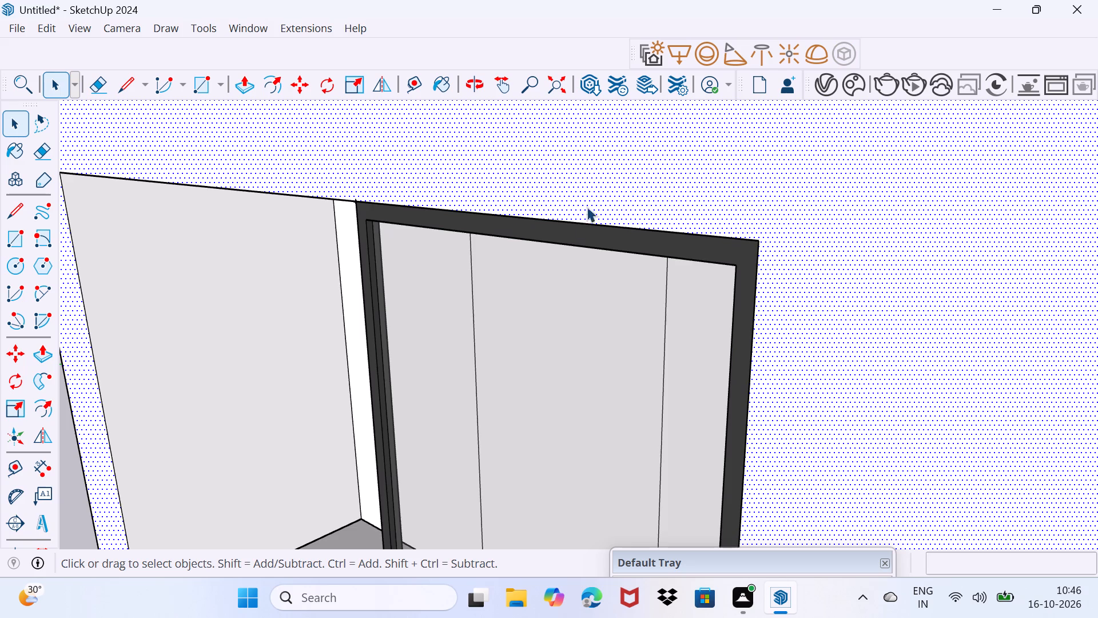
# Copy the window about 7' 8 9/16" along the red axis to the opposite floor corner of the recessed opening.
pyautogui.scroll(-4, 572, 230)
pyautogui.moveTo(530, 327); pyautogui.dragTo(573, 288)
pyautogui.scroll(-9, 537, 296)
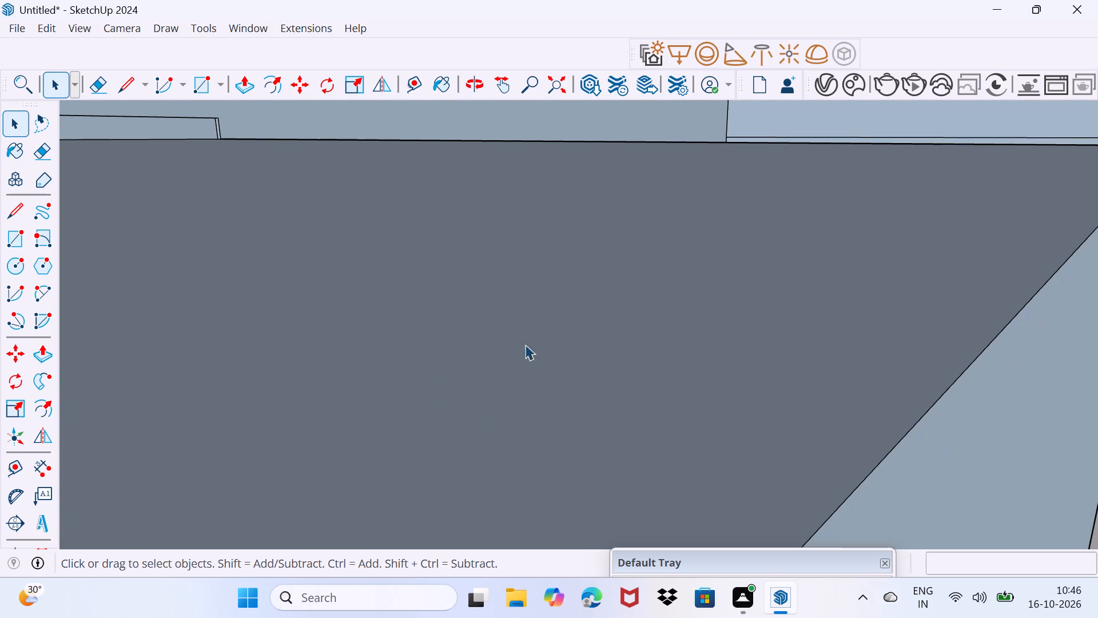
pyautogui.click(556, 88)
pyautogui.scroll(5, 526, 443)
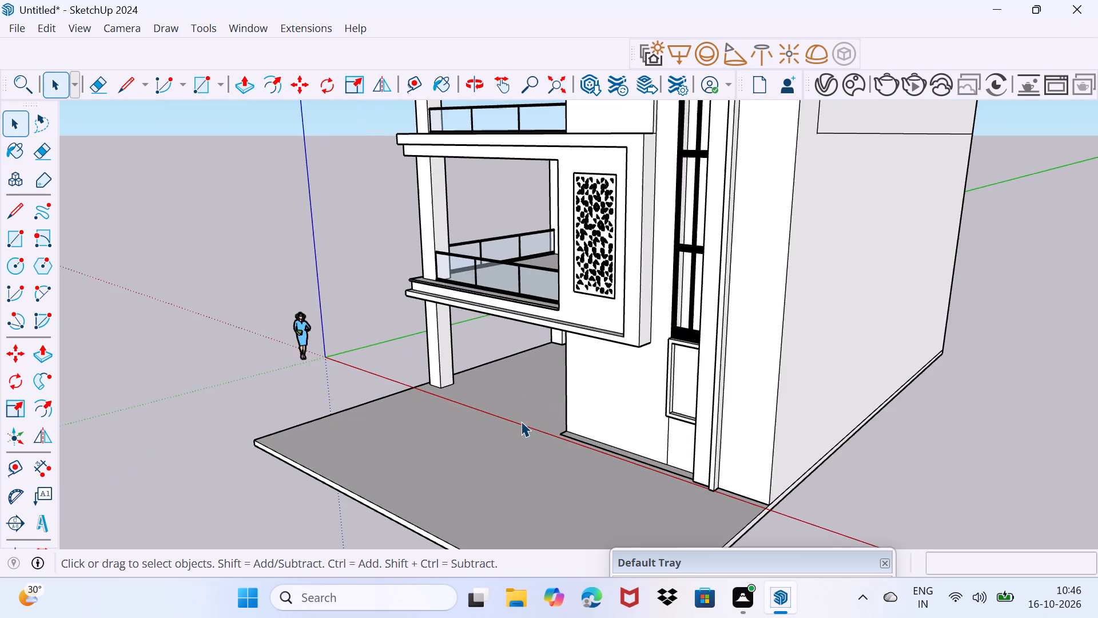
pyautogui.moveTo(507, 421); pyautogui.dragTo(714, 370, button='middle')
pyautogui.scroll(10, 494, 363)
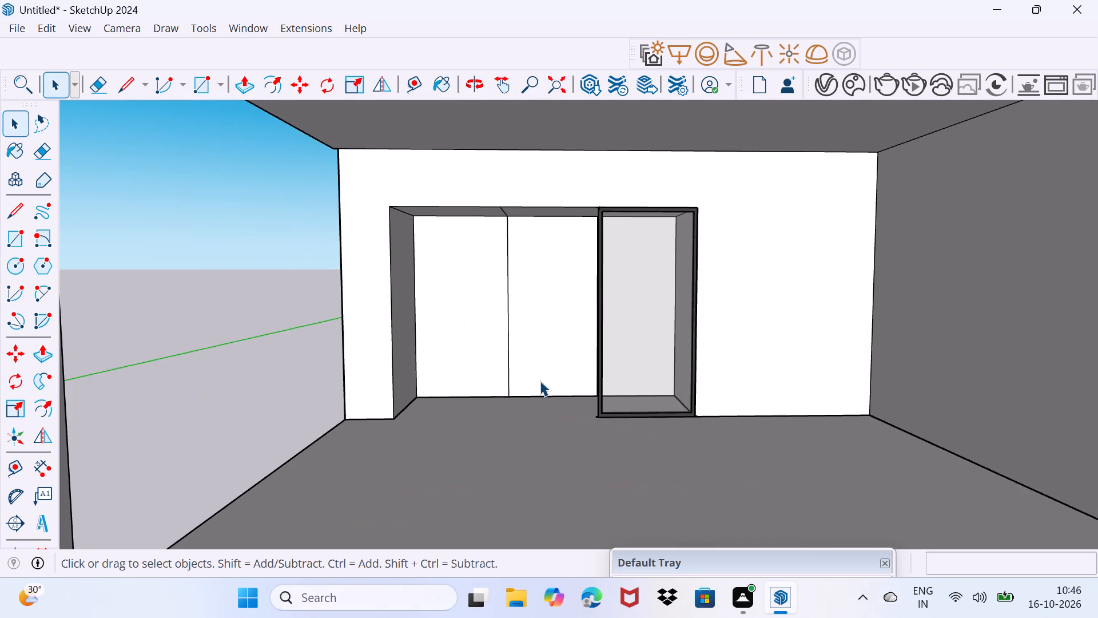
pyautogui.scroll(5, 561, 412)
pyautogui.moveTo(607, 436); pyautogui.dragTo(697, 445, button='middle')
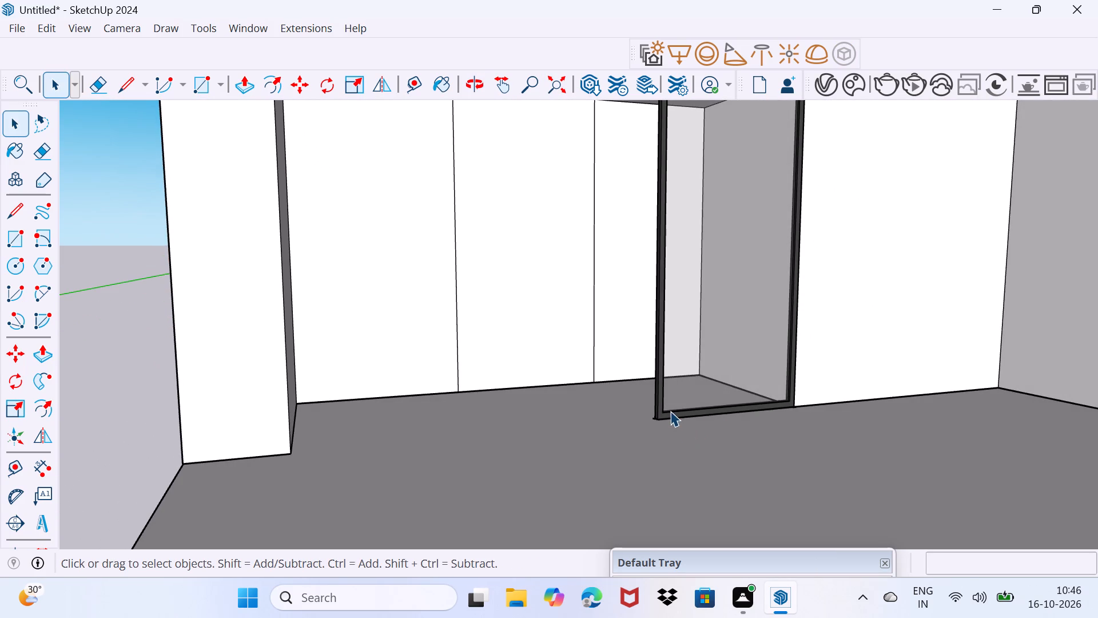
pyautogui.click(670, 411)
pyautogui.press('m')
pyautogui.click(653, 423)
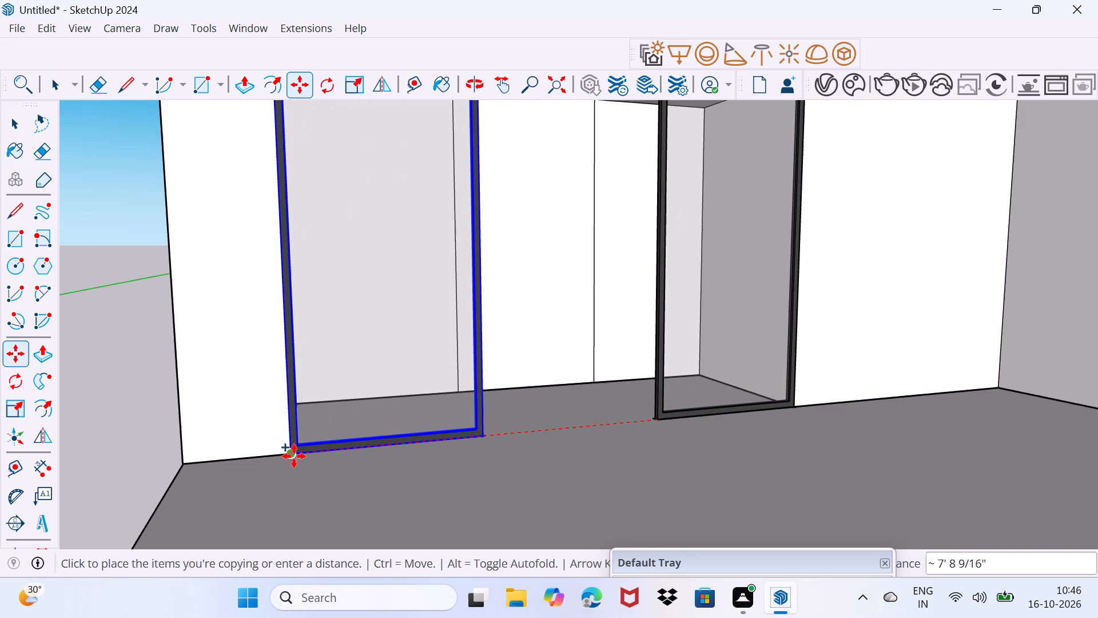
pyautogui.click(292, 456)
pyautogui.press('space')
pyautogui.moveTo(325, 500); pyautogui.dragTo(343, 477)
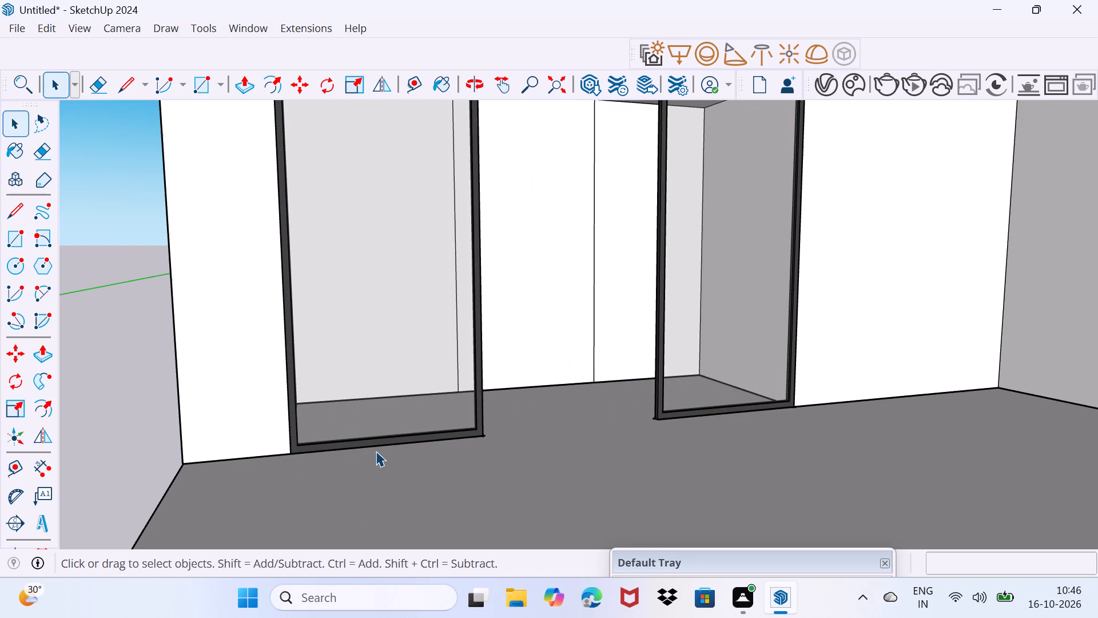
# Open 3D Warehouse and search its models for "doors".
pyautogui.scroll(-6, 376, 451)
pyautogui.click(551, 85)
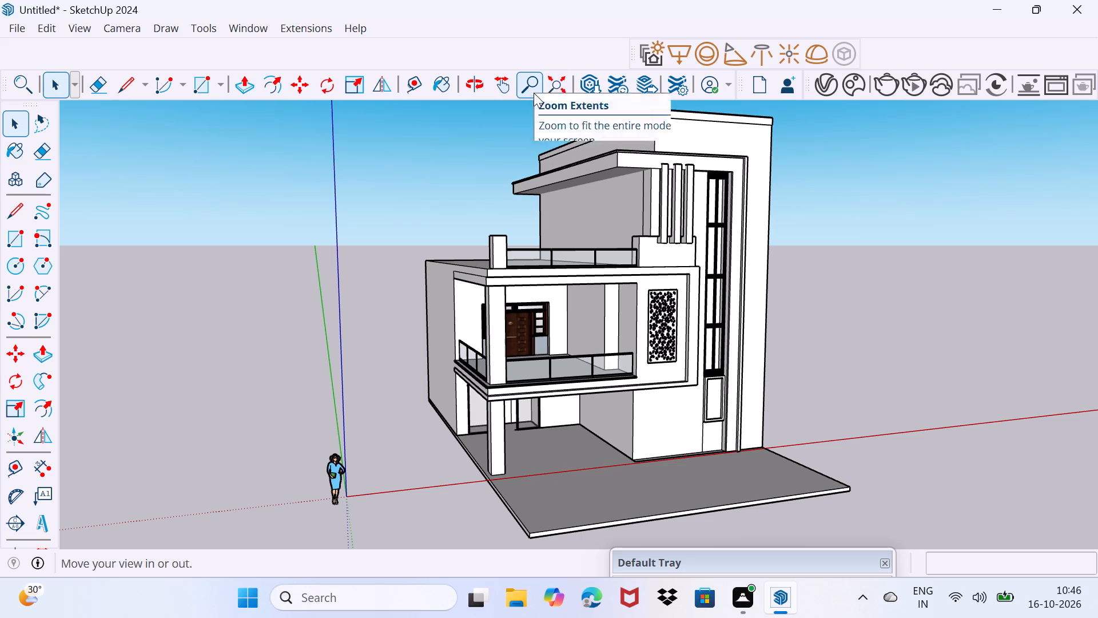
pyautogui.scroll(3, 566, 407)
pyautogui.moveTo(560, 407); pyautogui.dragTo(452, 390, button='middle')
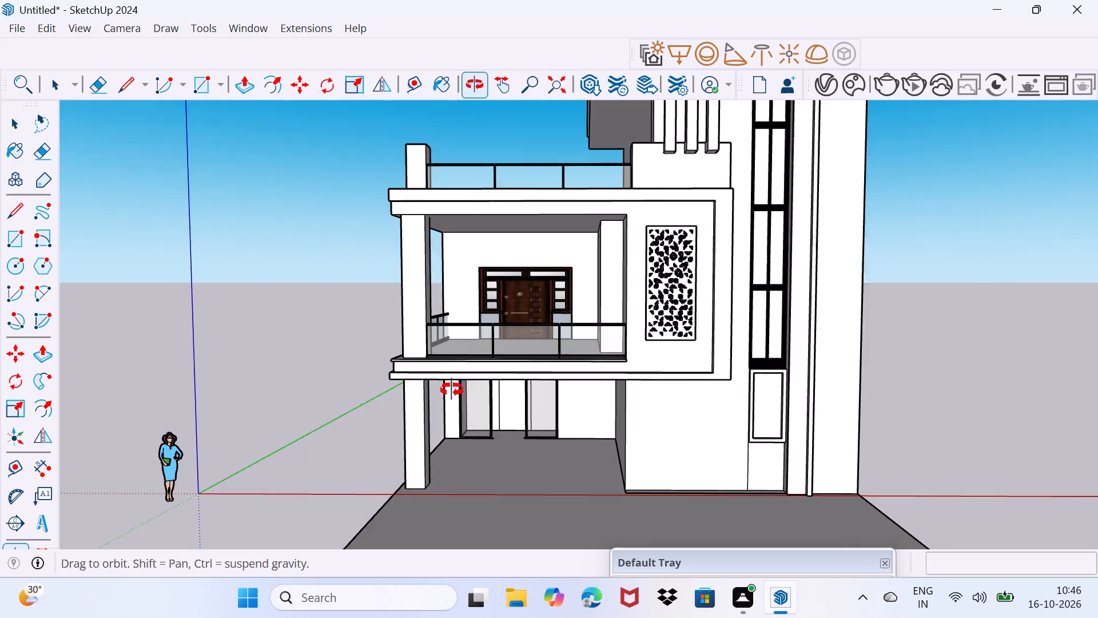
pyautogui.moveTo(452, 390); pyautogui.dragTo(457, 385, button='middle')
pyautogui.scroll(4, 481, 410)
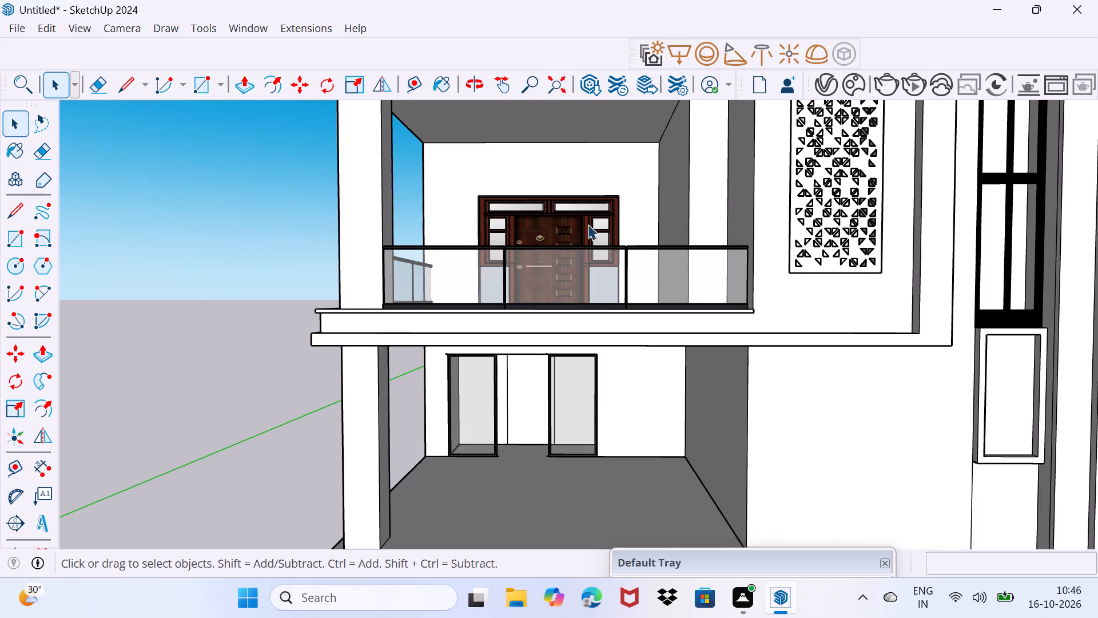
pyautogui.click(251, 26)
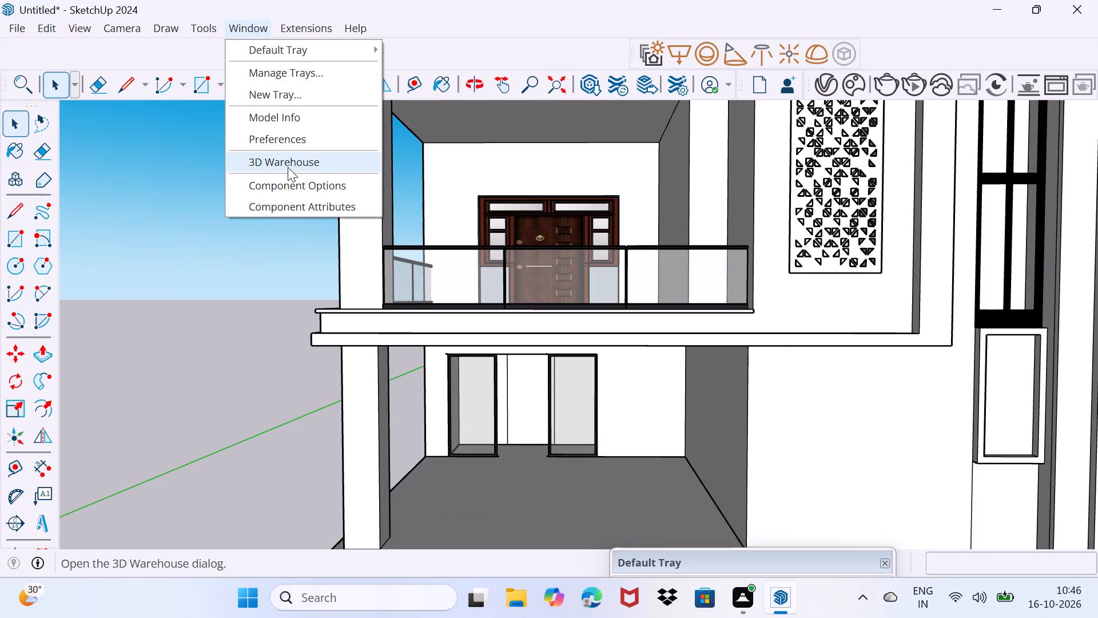
pyautogui.click(287, 164)
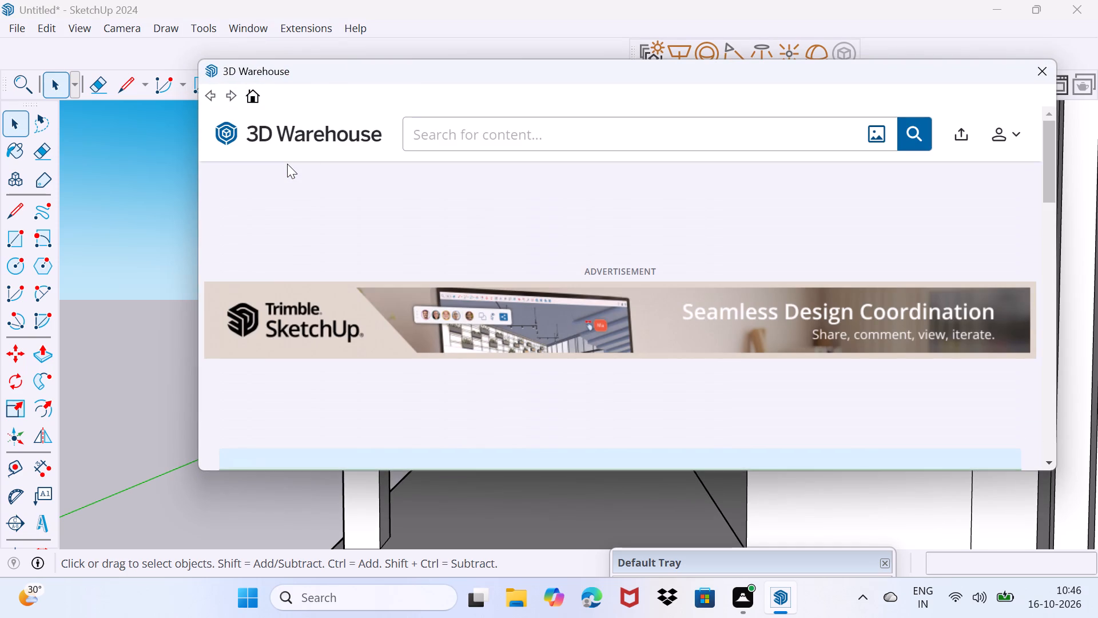
pyautogui.click(479, 132)
pyautogui.press('w')
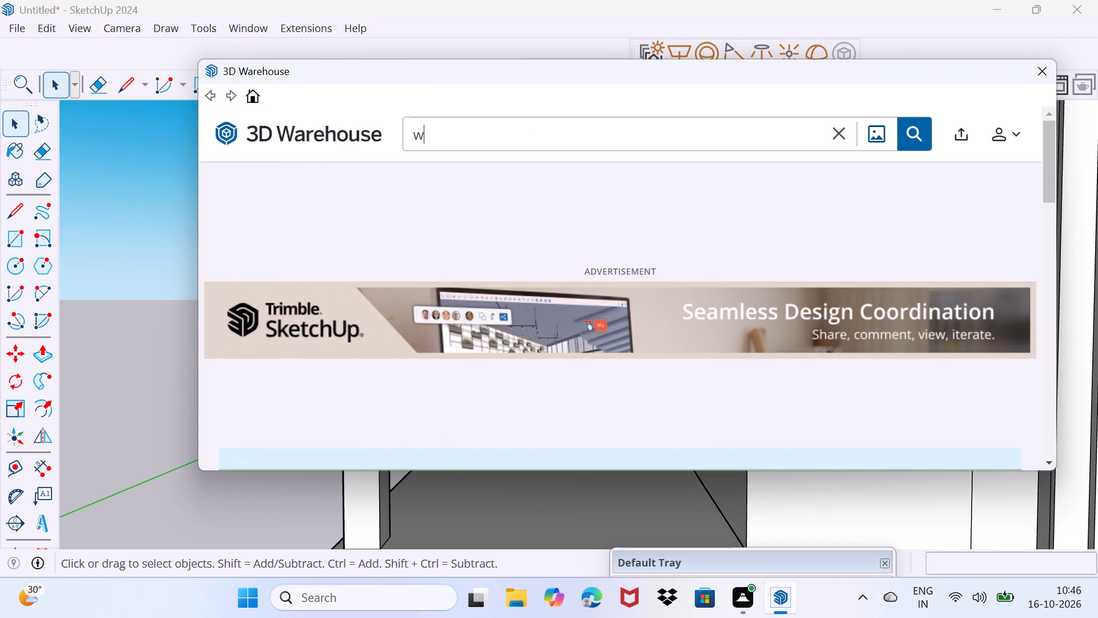
pyautogui.press('BackSpace')
pyautogui.write('doo')
pyautogui.write('rs')
pyautogui.press('Return')
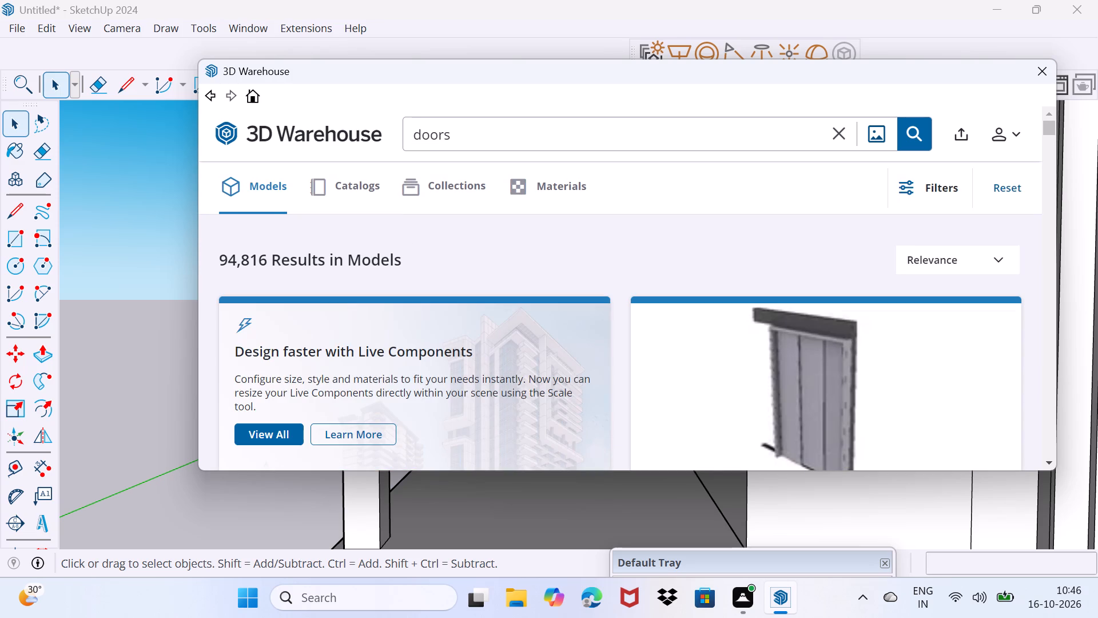
# Browse the 3D Warehouse model results for "doors" to look for a suitable entrance door.
pyautogui.scroll(-6, 422, 276)
pyautogui.scroll(-3, 488, 306)
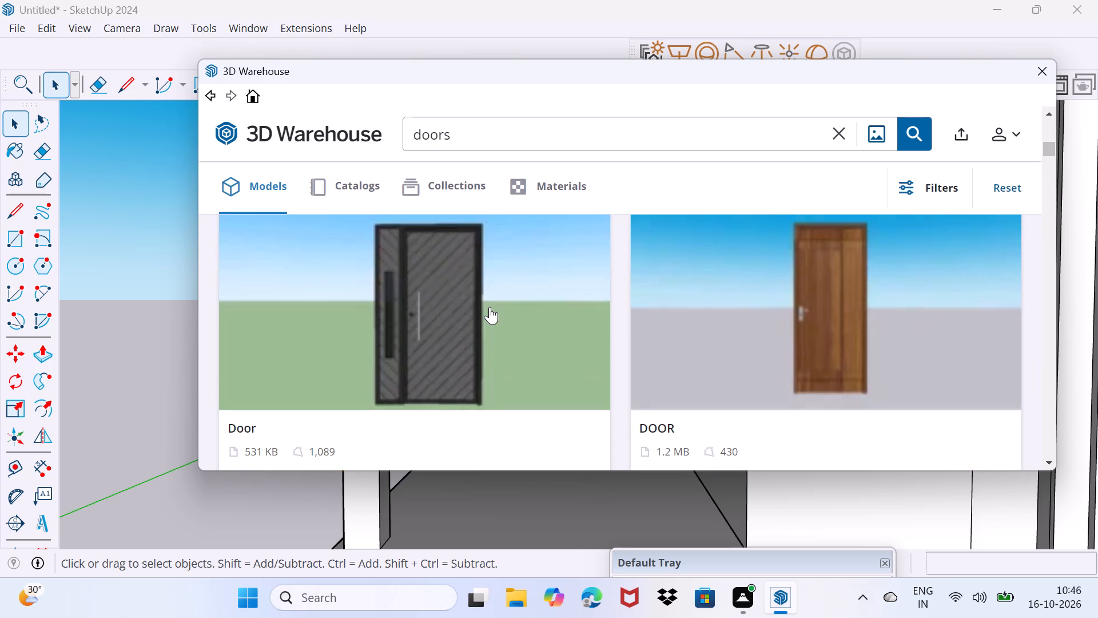
pyautogui.scroll(-9, 490, 307)
pyautogui.scroll(4, 490, 307)
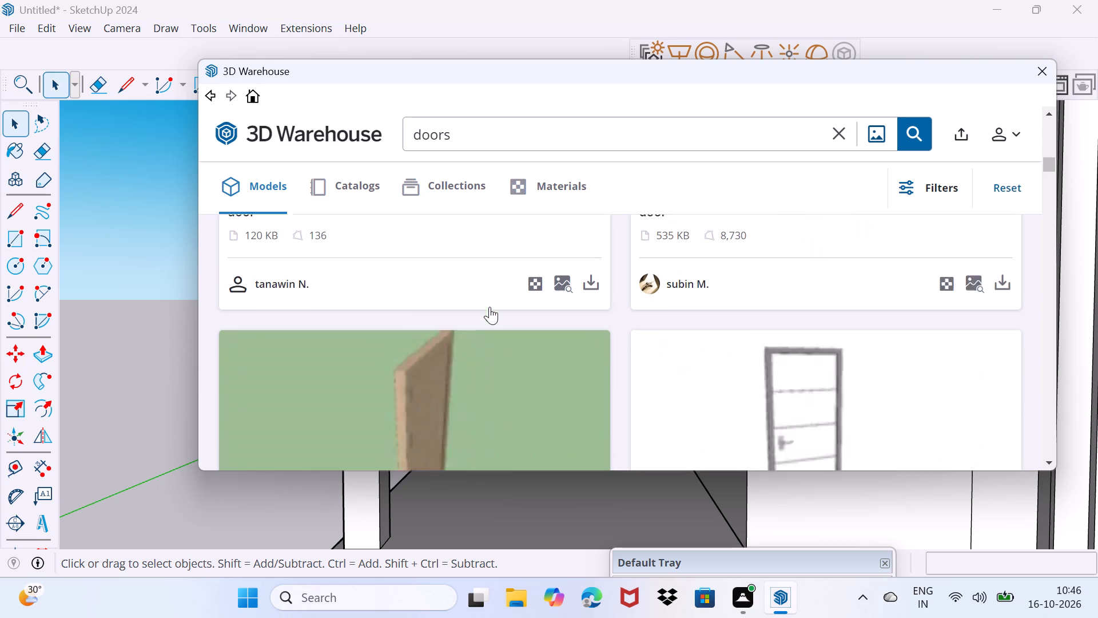
pyautogui.scroll(5, 490, 307)
pyautogui.scroll(-13, 489, 300)
pyautogui.scroll(2, 488, 308)
pyautogui.scroll(-7, 488, 308)
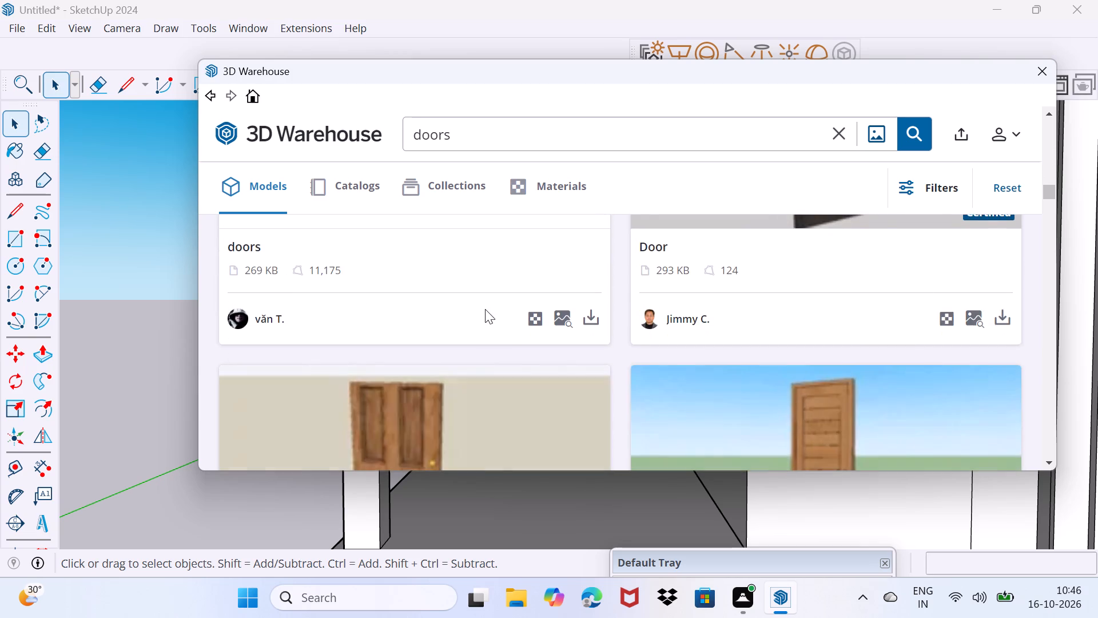
pyautogui.scroll(-14, 485, 309)
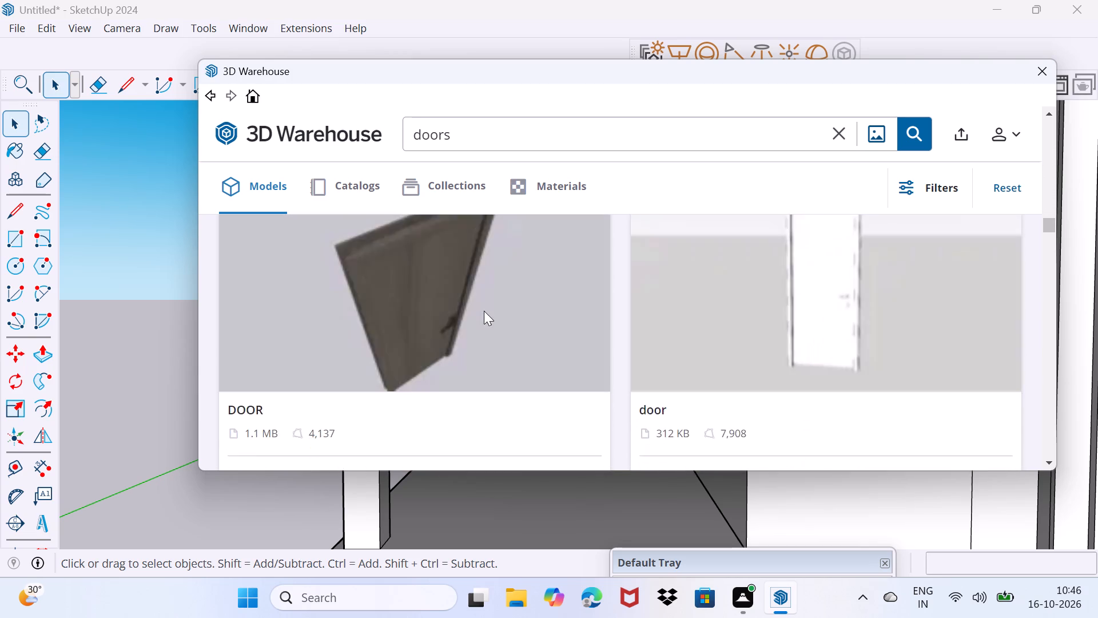
pyautogui.scroll(-13, 484, 311)
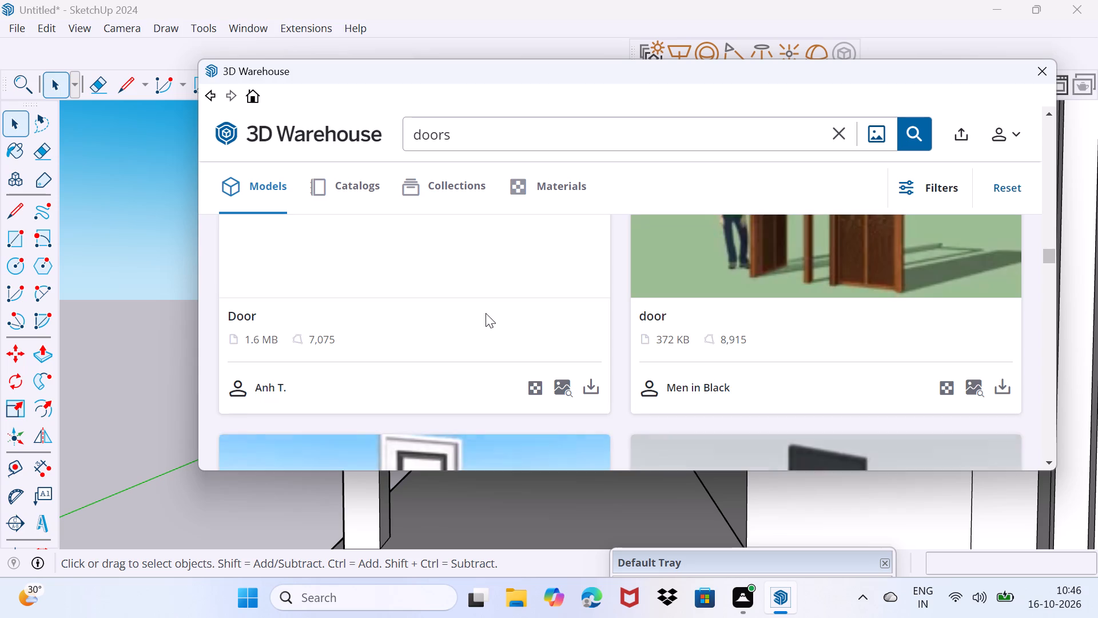
pyautogui.scroll(-14, 486, 313)
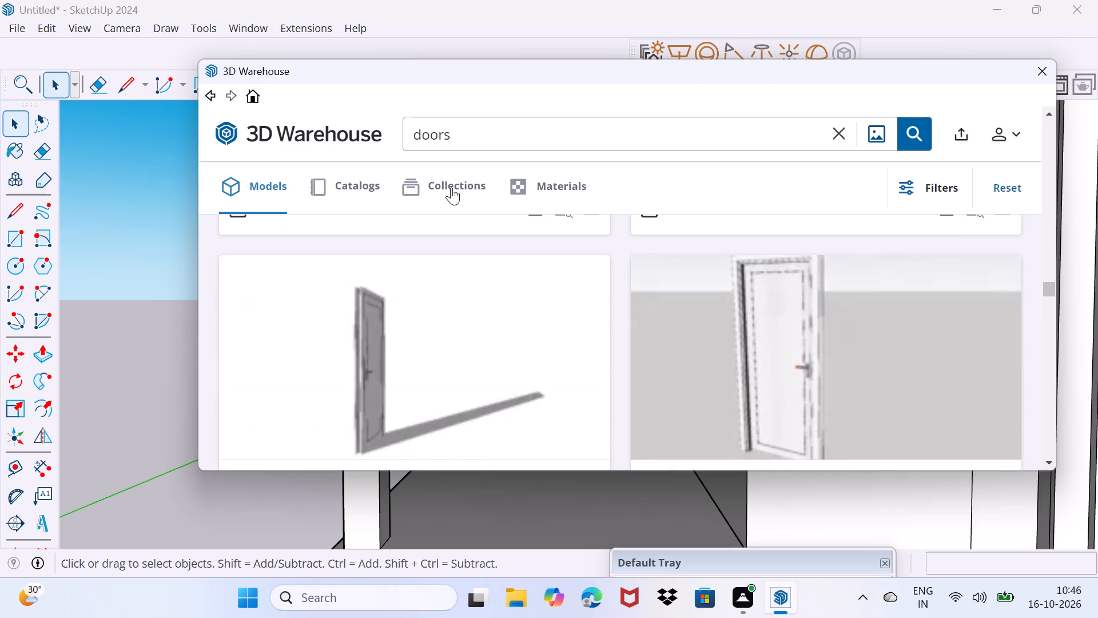
# Switch the "doors" search to collections and open the "doors" collection by marblite.
pyautogui.click(451, 185)
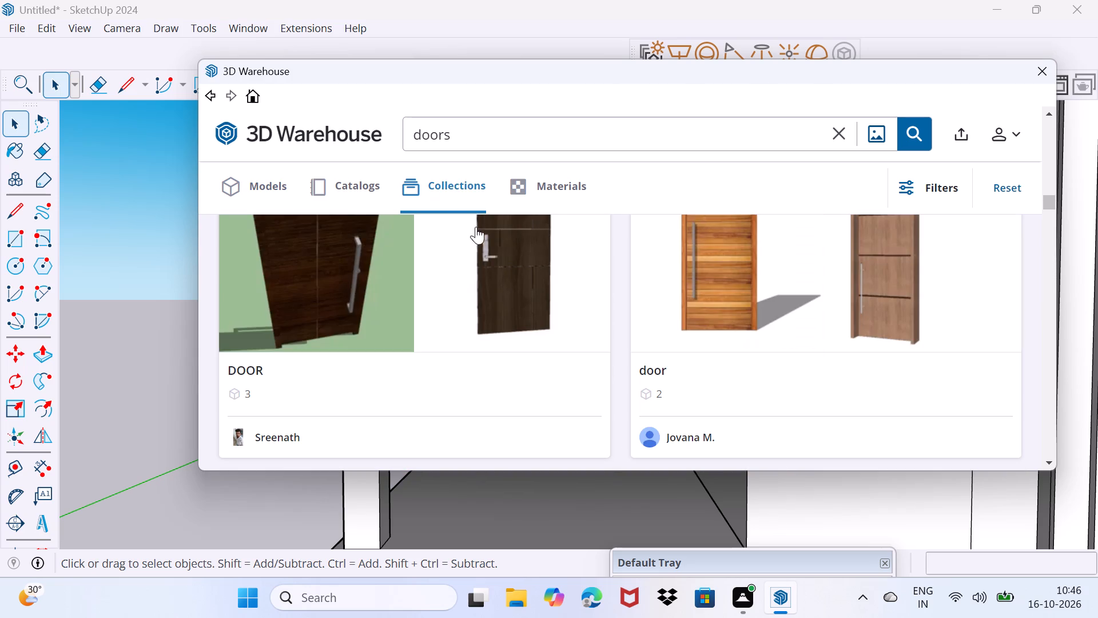
pyautogui.scroll(-1, 513, 203)
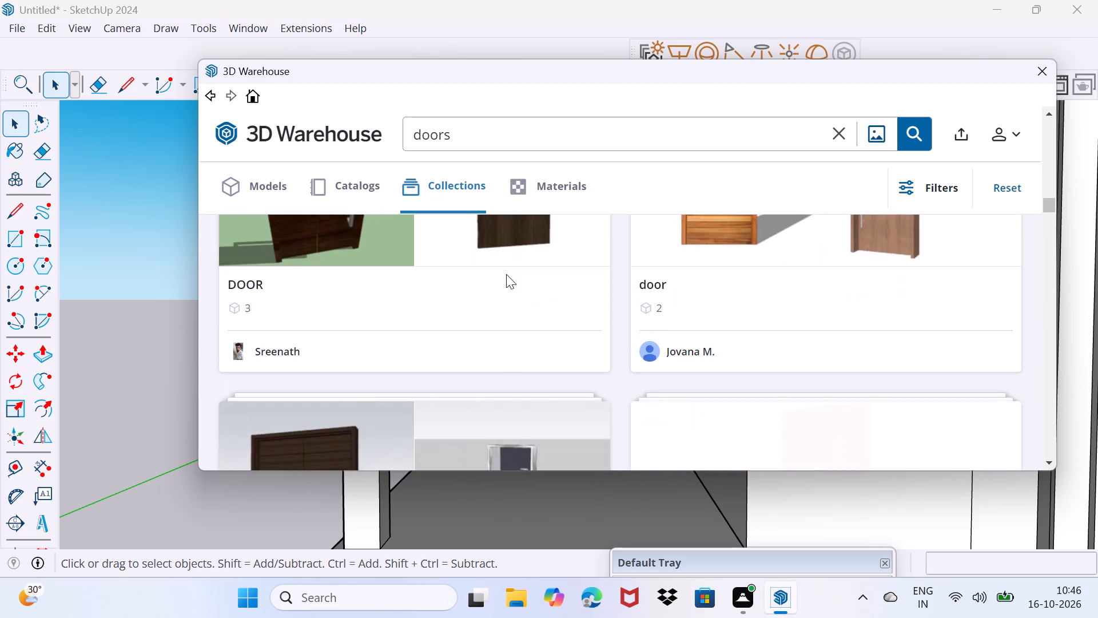
pyautogui.scroll(2, 506, 276)
pyautogui.scroll(-9, 506, 276)
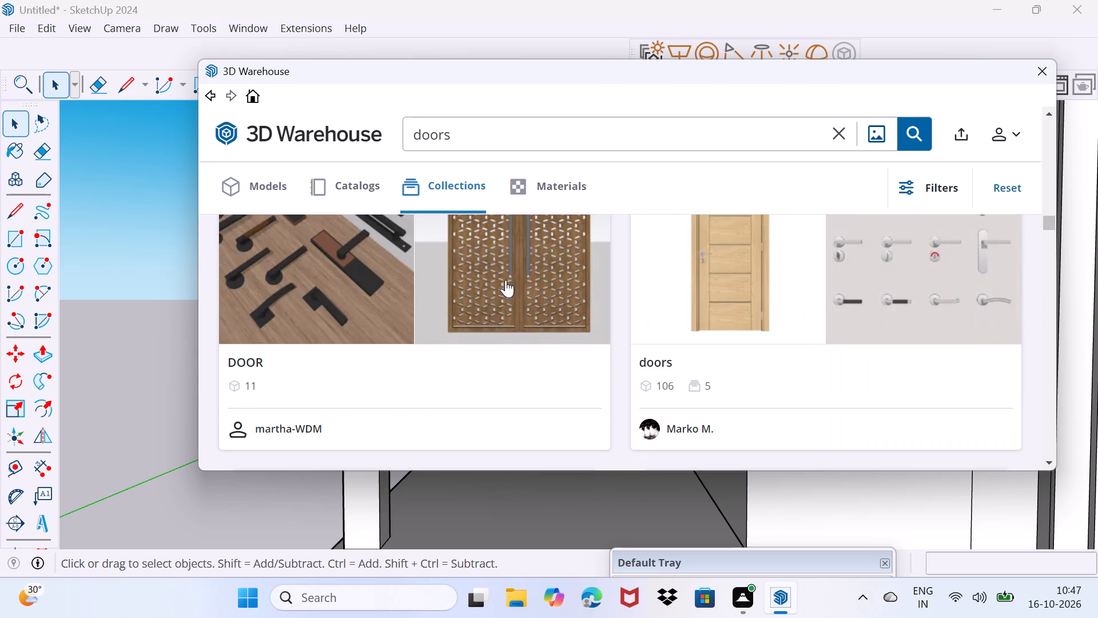
pyautogui.scroll(5, 504, 285)
pyautogui.scroll(-2, 504, 285)
pyautogui.click(359, 263)
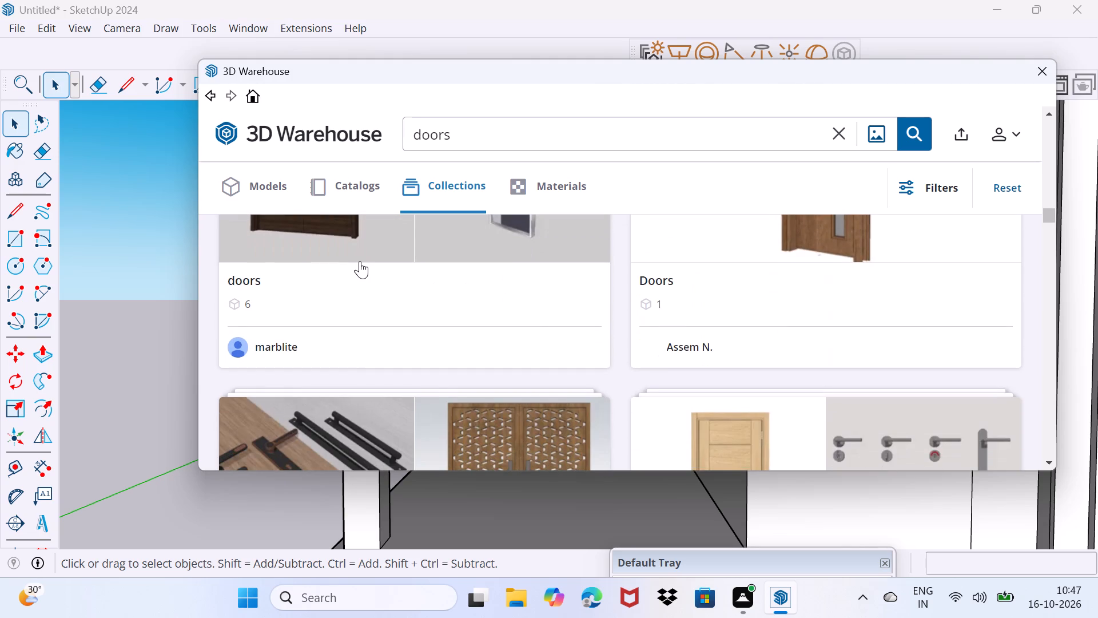
pyautogui.click(351, 255)
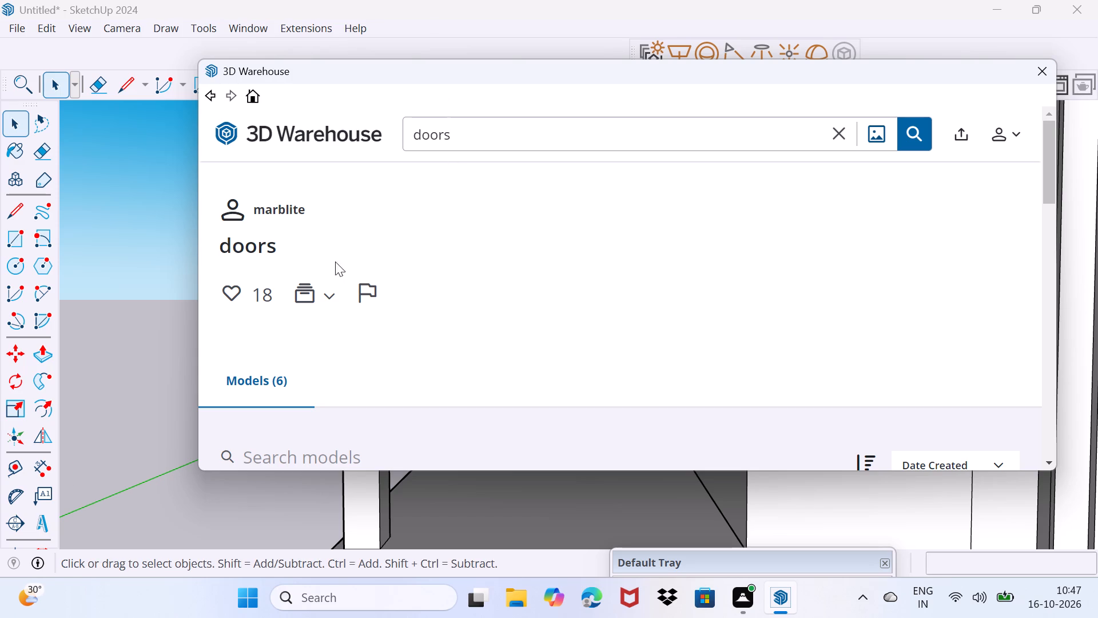
# Download the "wood door" model from the collection into the model and place it on the ground-floor porch floor.
pyautogui.scroll(-4, 331, 276)
pyautogui.scroll(2, 321, 285)
pyautogui.scroll(-4, 322, 264)
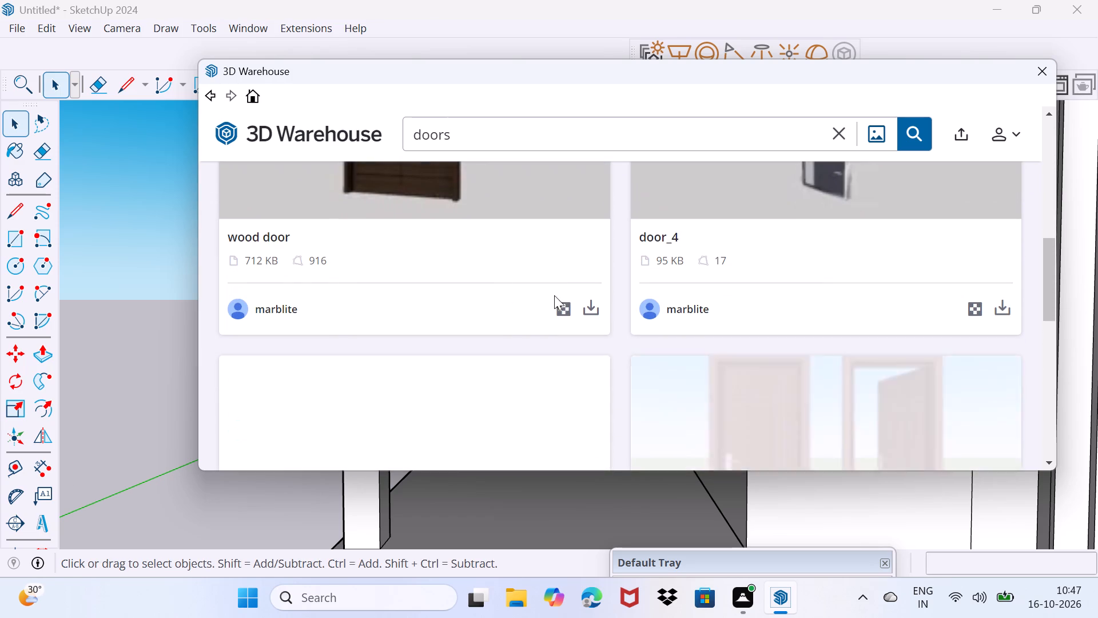
pyautogui.click(587, 307)
pyautogui.click(571, 298)
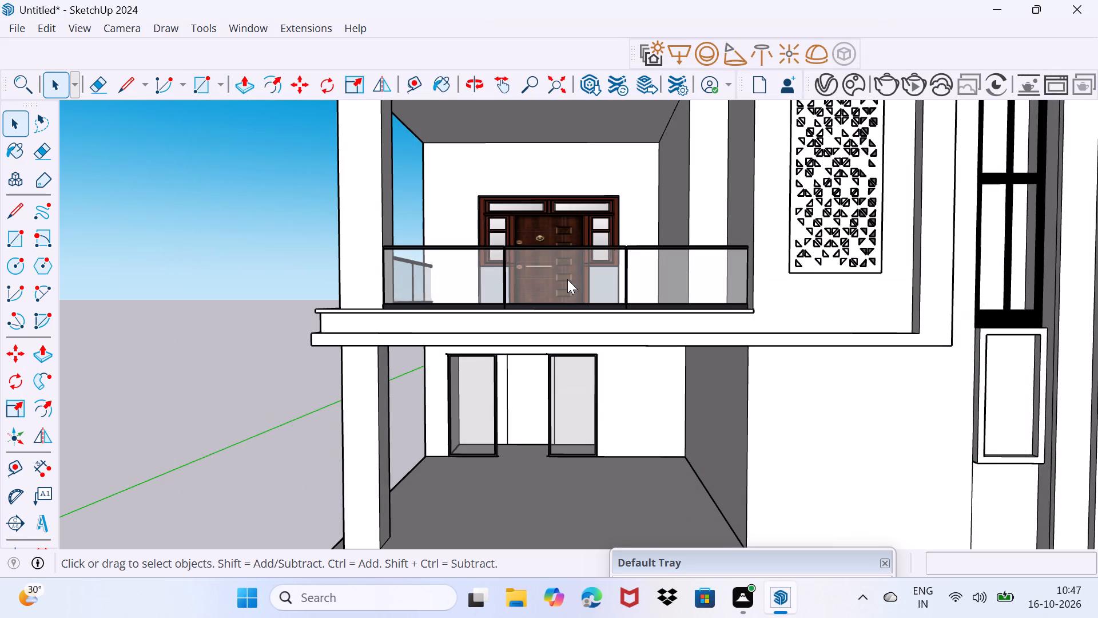
pyautogui.scroll(2, 470, 500)
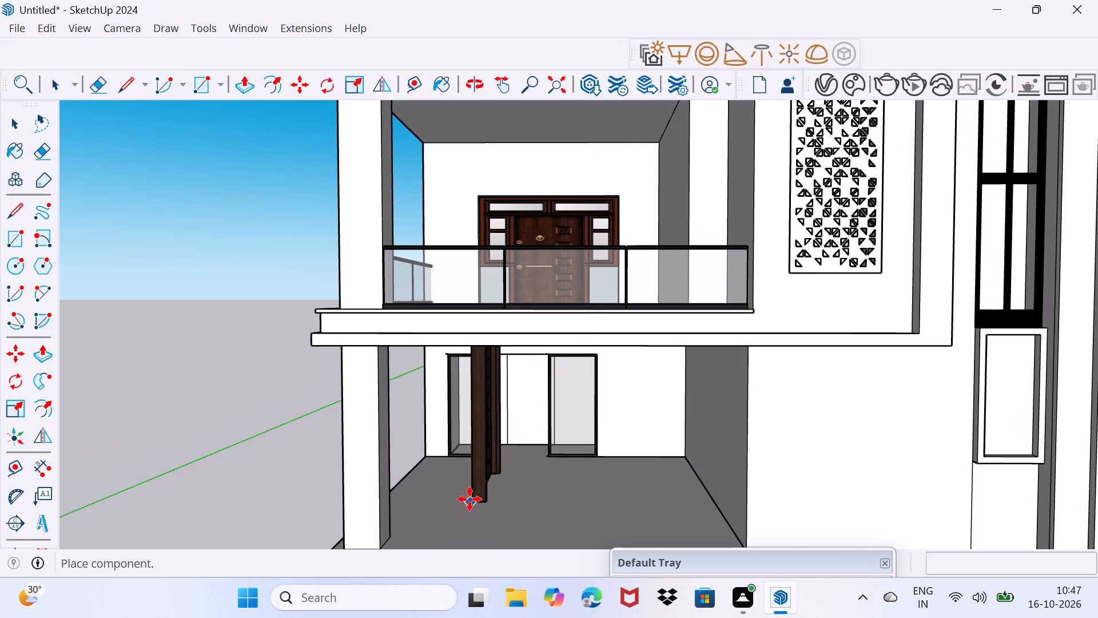
pyautogui.scroll(3, 470, 499)
pyautogui.click(464, 505)
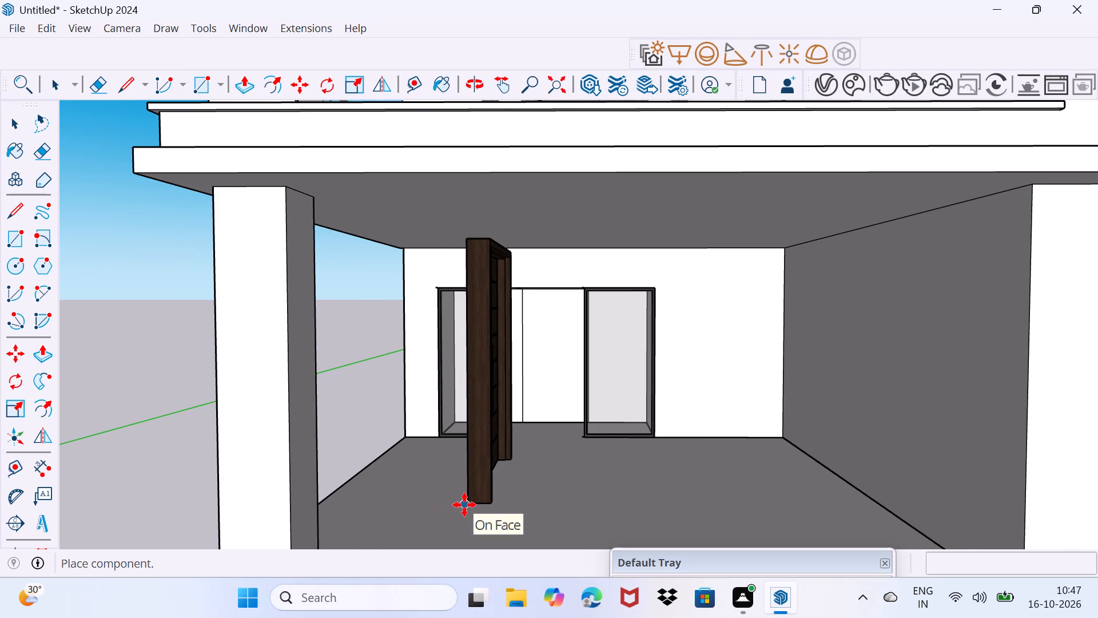
# Rotate the wood door 90° on the floor plane so it faces the front, parallel to the back wall.
pyautogui.scroll(-3, 470, 339)
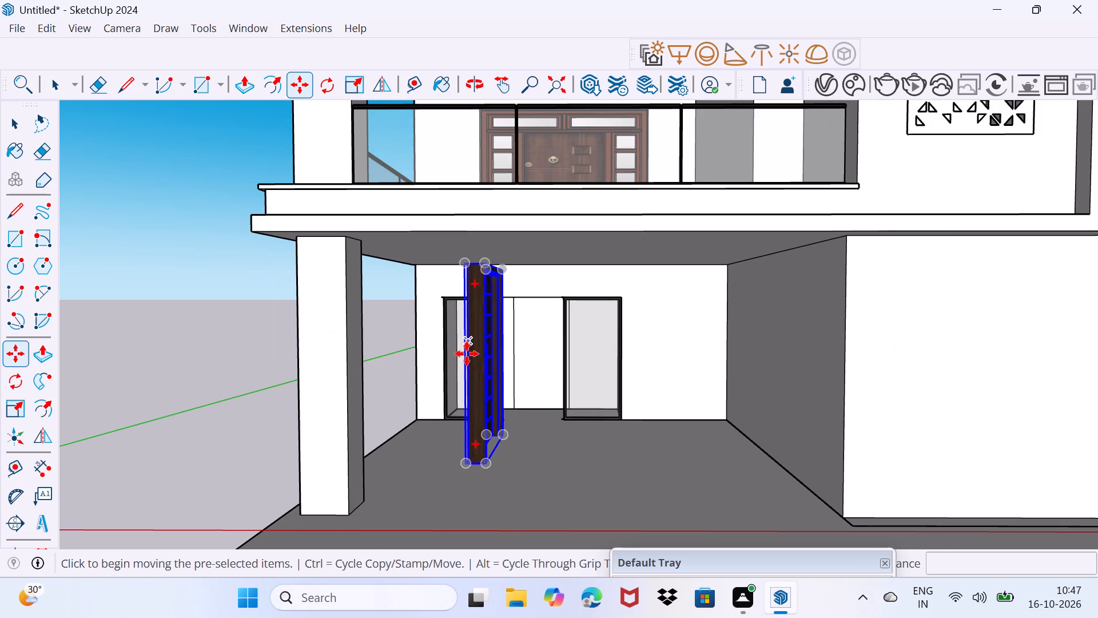
pyautogui.click(24, 382)
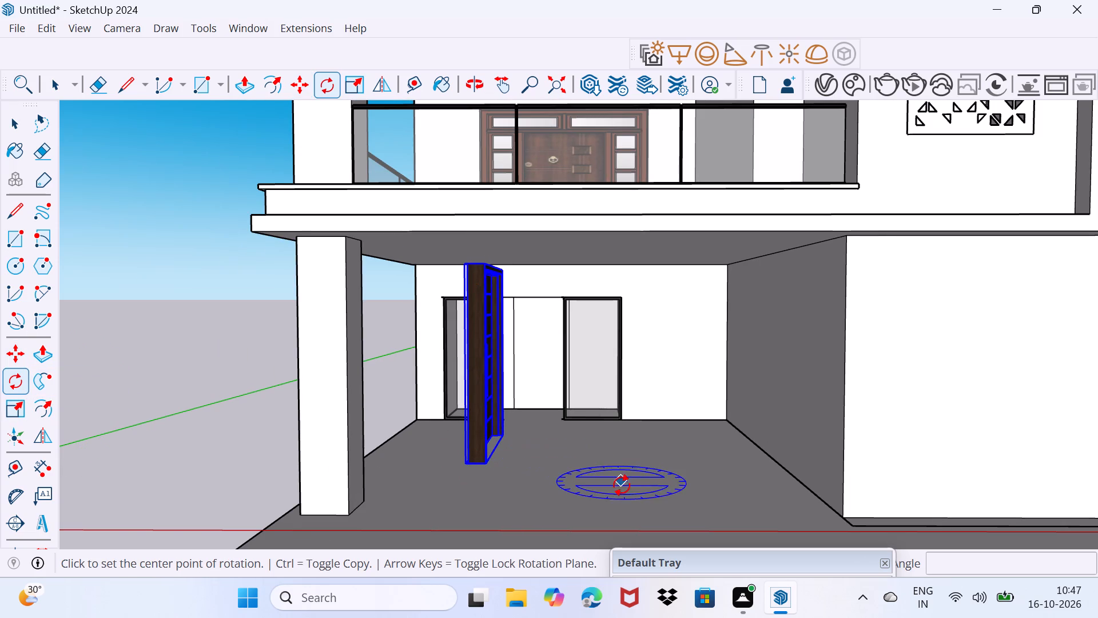
pyautogui.click(621, 485)
pyautogui.moveTo(619, 424); pyautogui.dragTo(620, 434, button='middle')
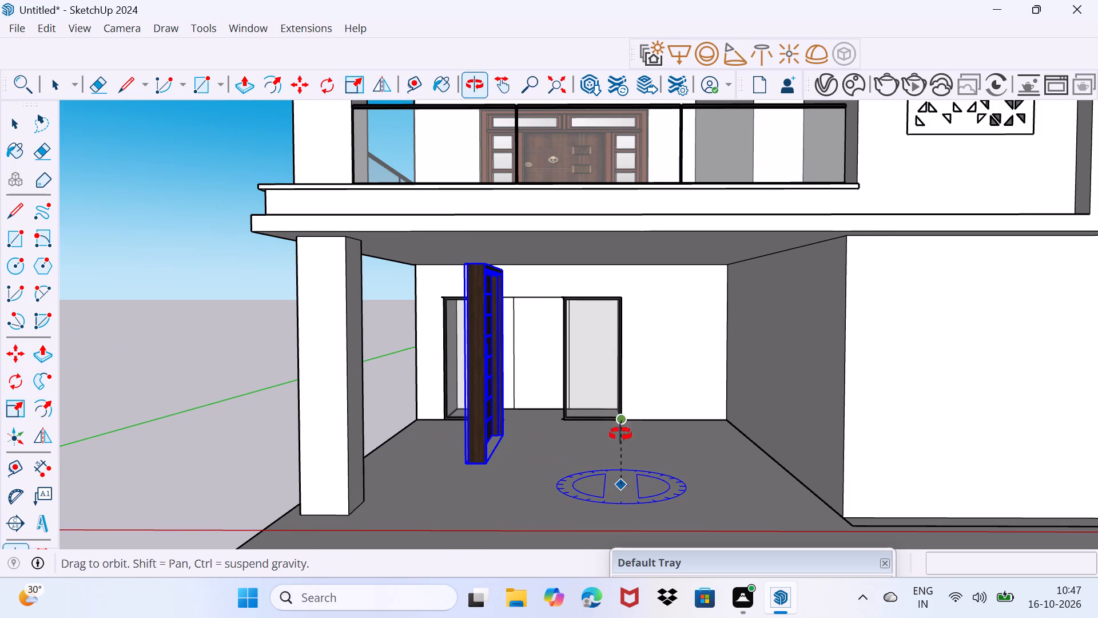
pyautogui.moveTo(620, 434); pyautogui.dragTo(621, 474, button='middle')
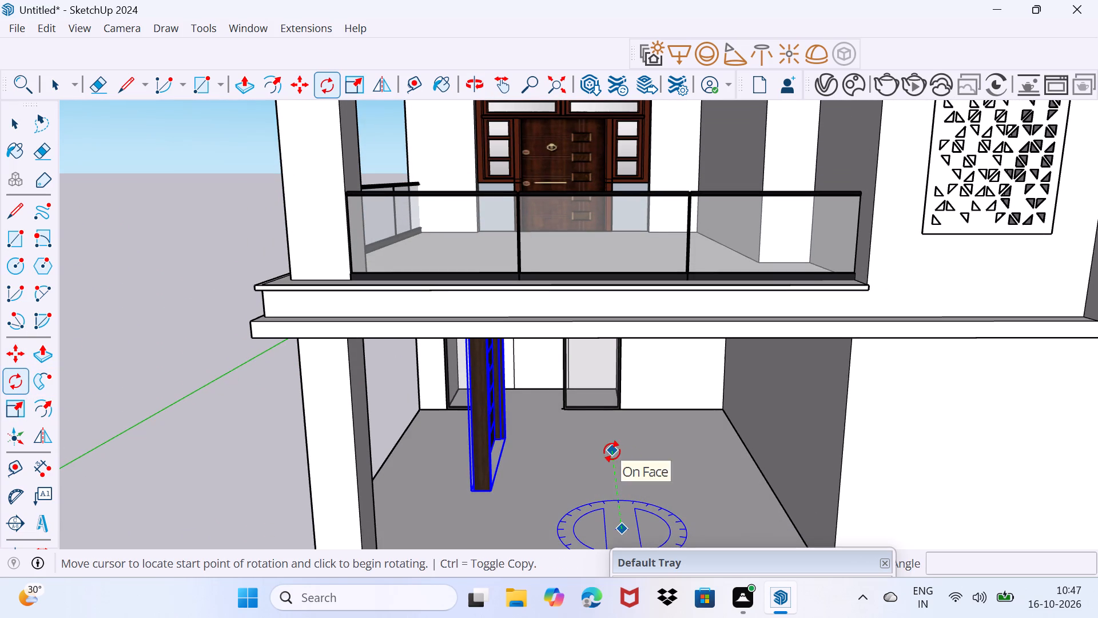
pyautogui.click(612, 451)
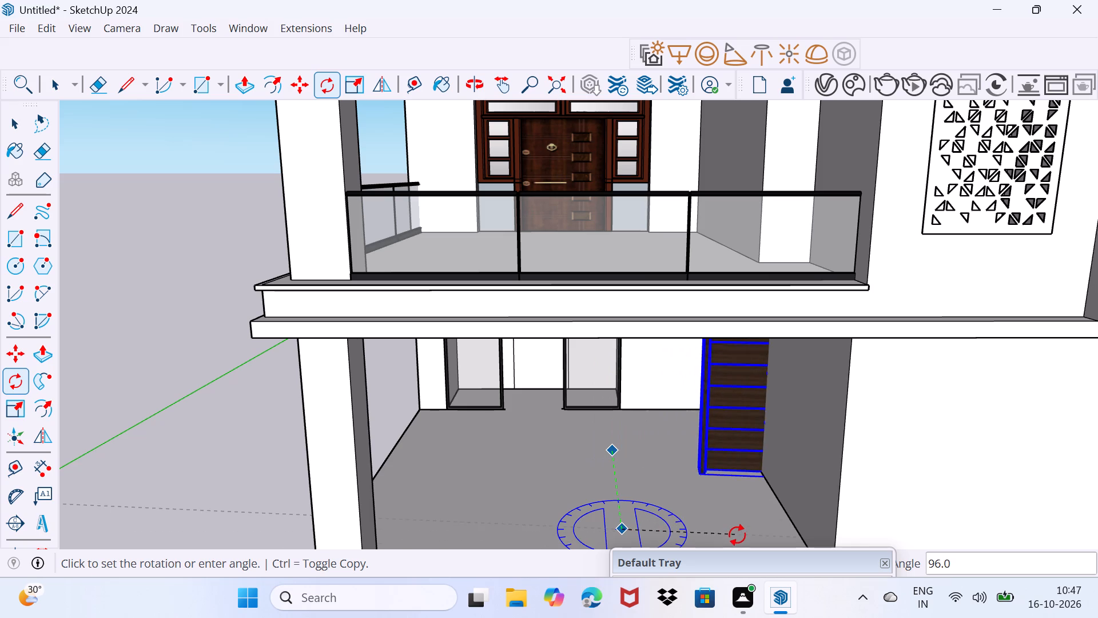
pyautogui.click(739, 528)
# Move the wood door by its bottom corner about 11' 4" across the porch floor, in front of the recessed opening.
pyautogui.scroll(2, 698, 491)
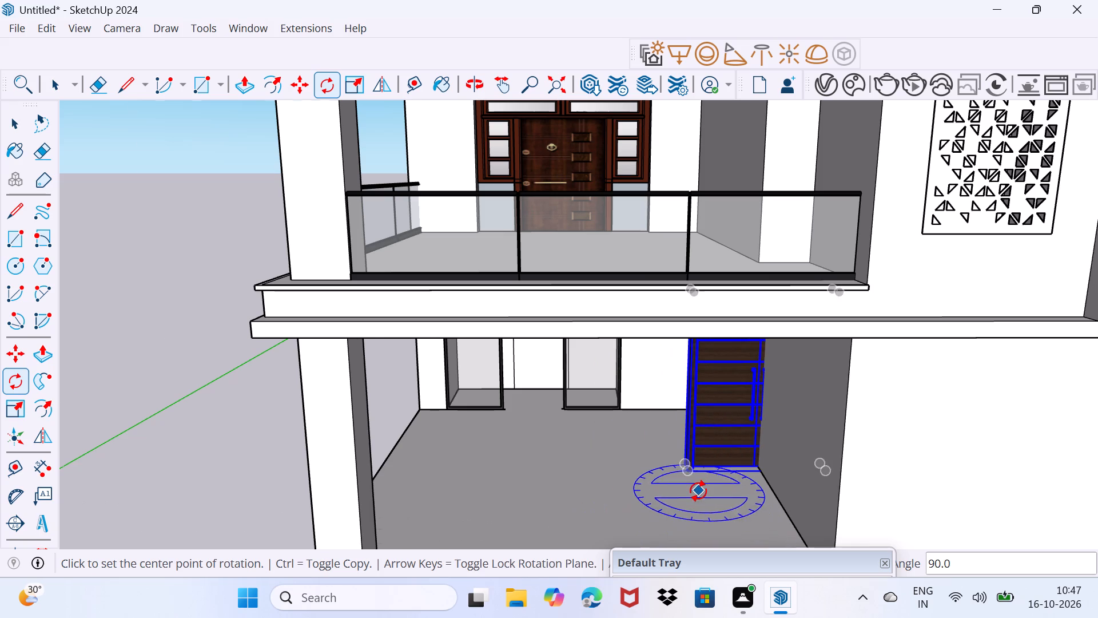
pyautogui.moveTo(698, 491); pyautogui.dragTo(733, 450, button='middle')
pyautogui.scroll(1, 698, 491)
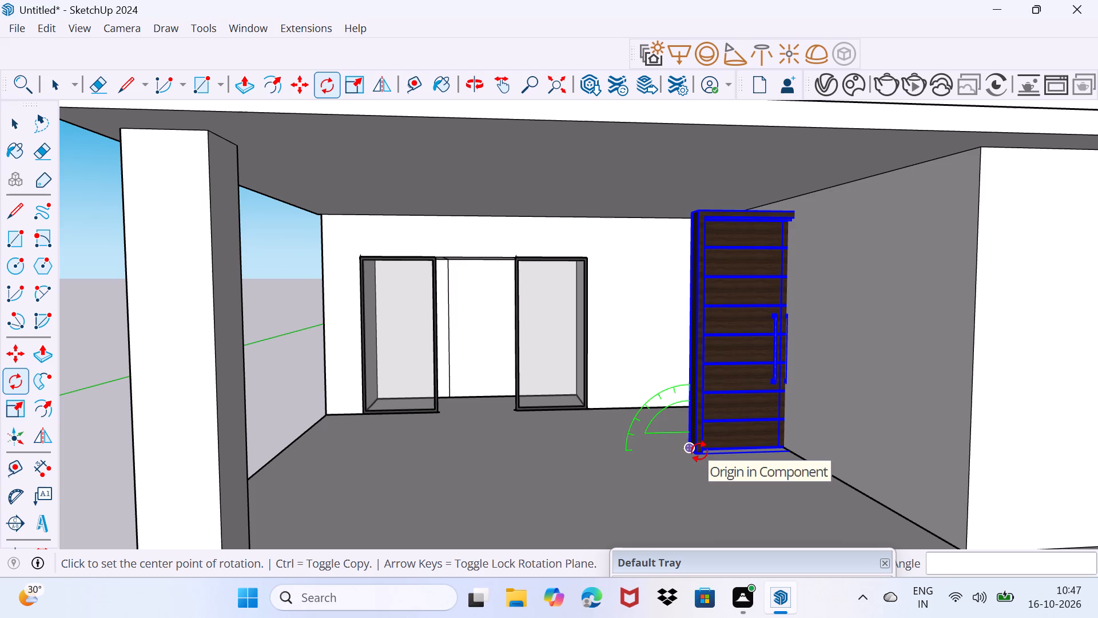
pyautogui.press('space')
pyautogui.scroll(-3, 717, 421)
pyautogui.scroll(2, 739, 467)
pyautogui.press('m')
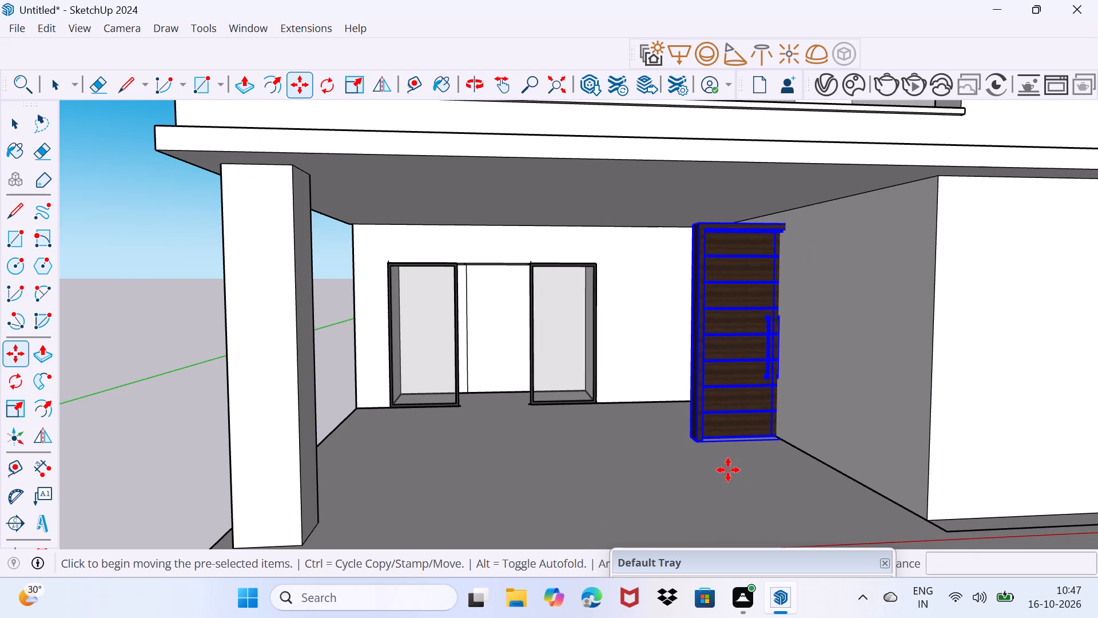
pyautogui.click(701, 439)
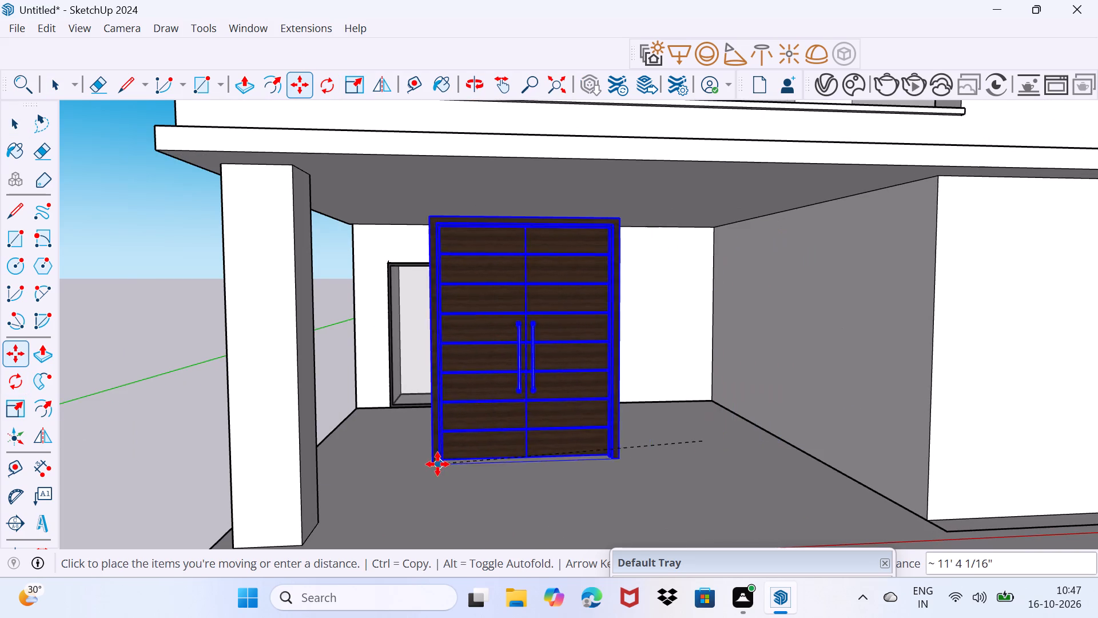
pyautogui.scroll(-4, 437, 464)
pyautogui.click(433, 463)
# Scale the wood door down uniformly from its upper corner to roughly the gap between the window panels.
pyautogui.press('s')
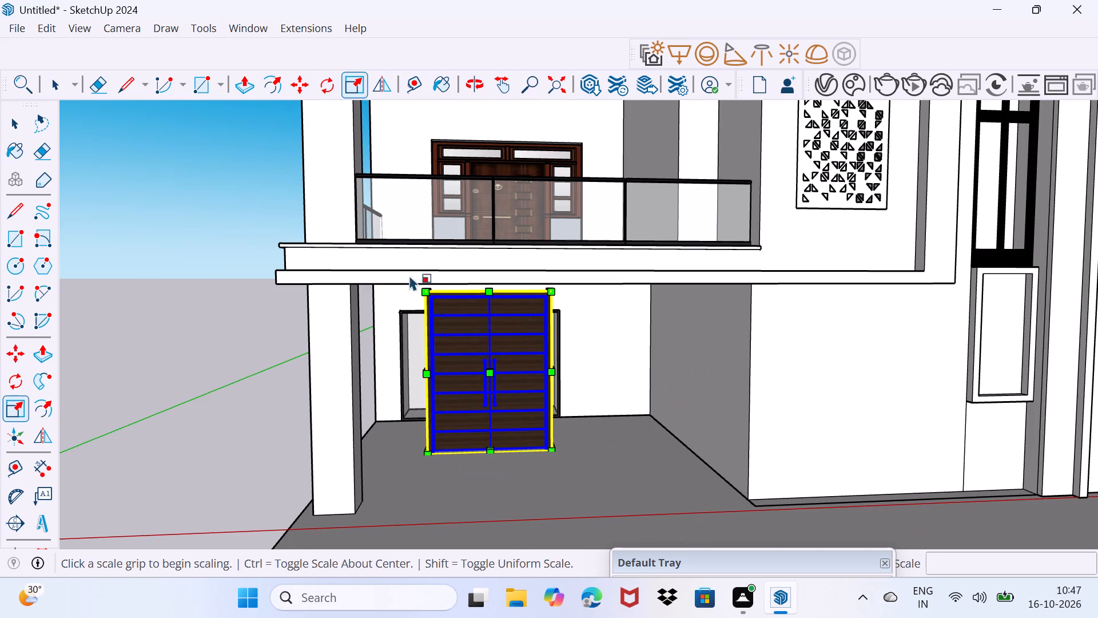
pyautogui.moveTo(423, 291); pyautogui.dragTo(428, 292)
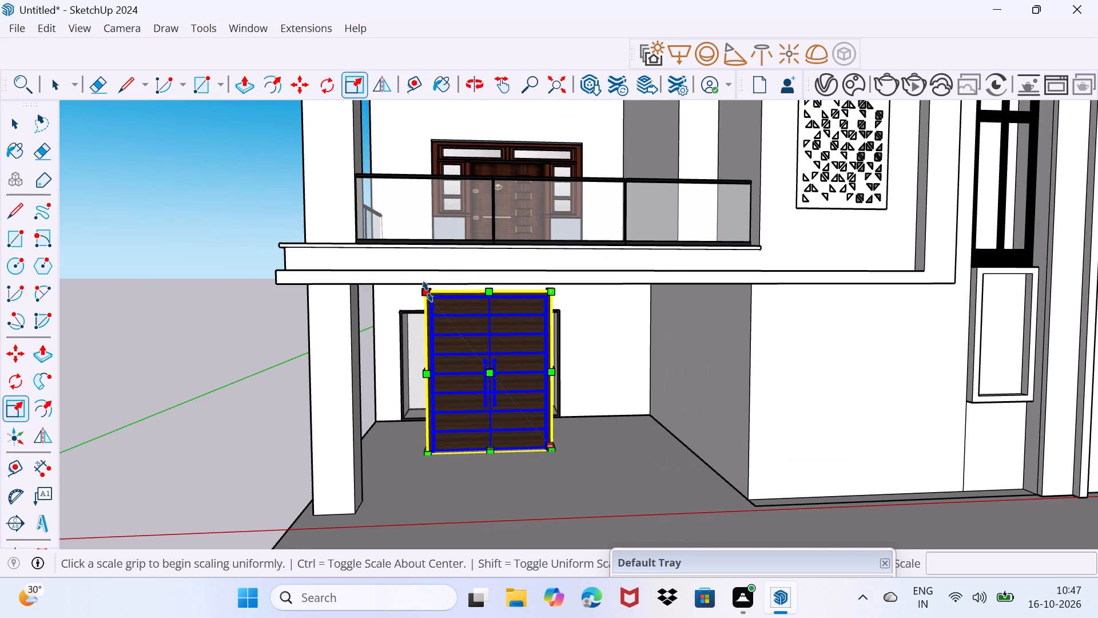
pyautogui.moveTo(428, 292); pyautogui.dragTo(484, 364)
# Move the door by its bottom front corner about 9' 9 9/16" onto the bottom inner corner of the adjacent window panel.
pyautogui.scroll(5, 547, 454)
pyautogui.moveTo(563, 442); pyautogui.dragTo(492, 421, button='middle')
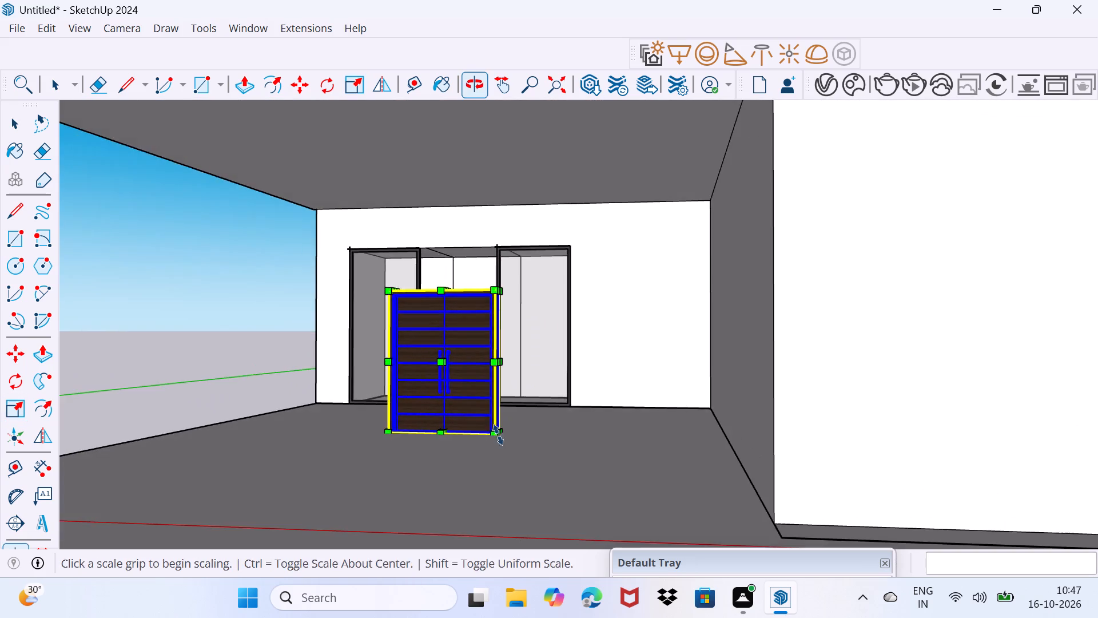
pyautogui.scroll(5, 498, 442)
pyautogui.moveTo(501, 430); pyautogui.dragTo(471, 445, button='middle')
pyautogui.scroll(8, 470, 441)
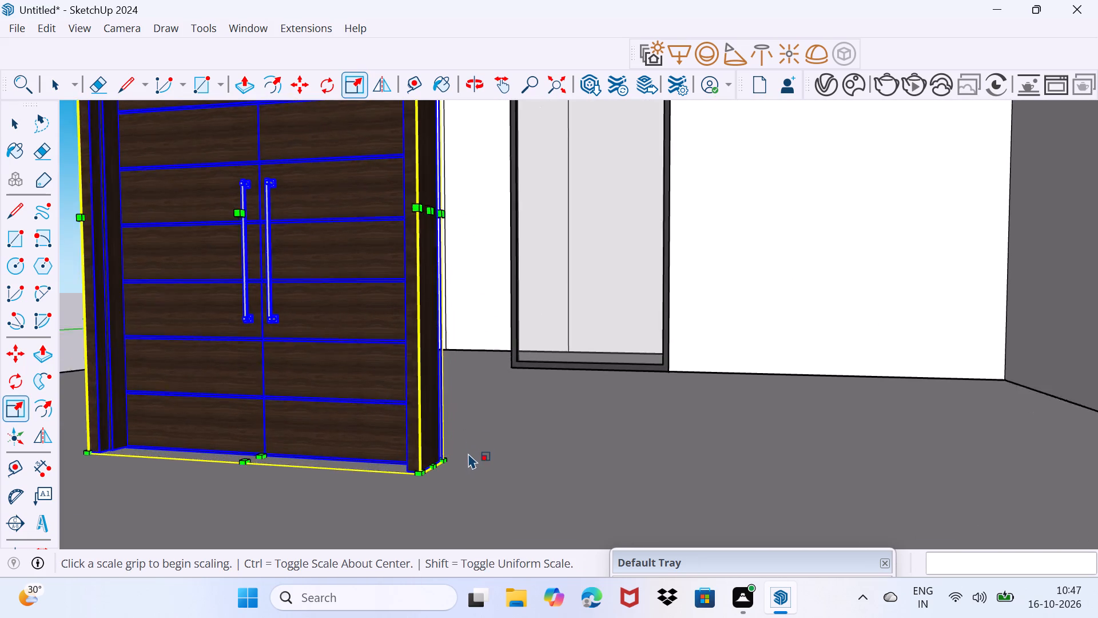
pyautogui.press('m')
pyautogui.moveTo(420, 482); pyautogui.dragTo(421, 476)
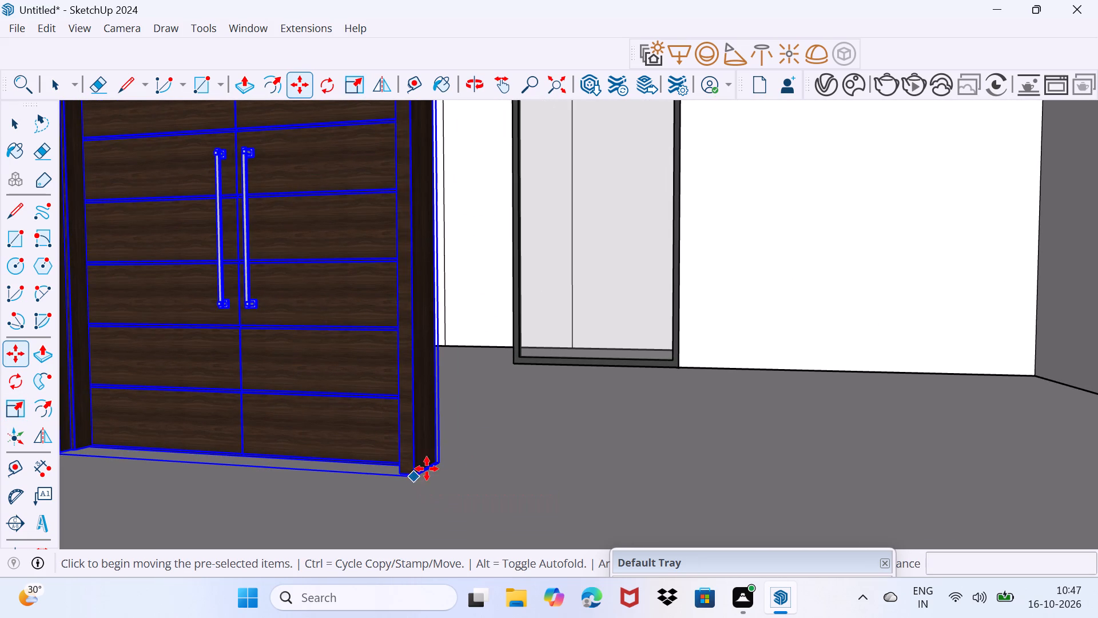
pyautogui.click(514, 358)
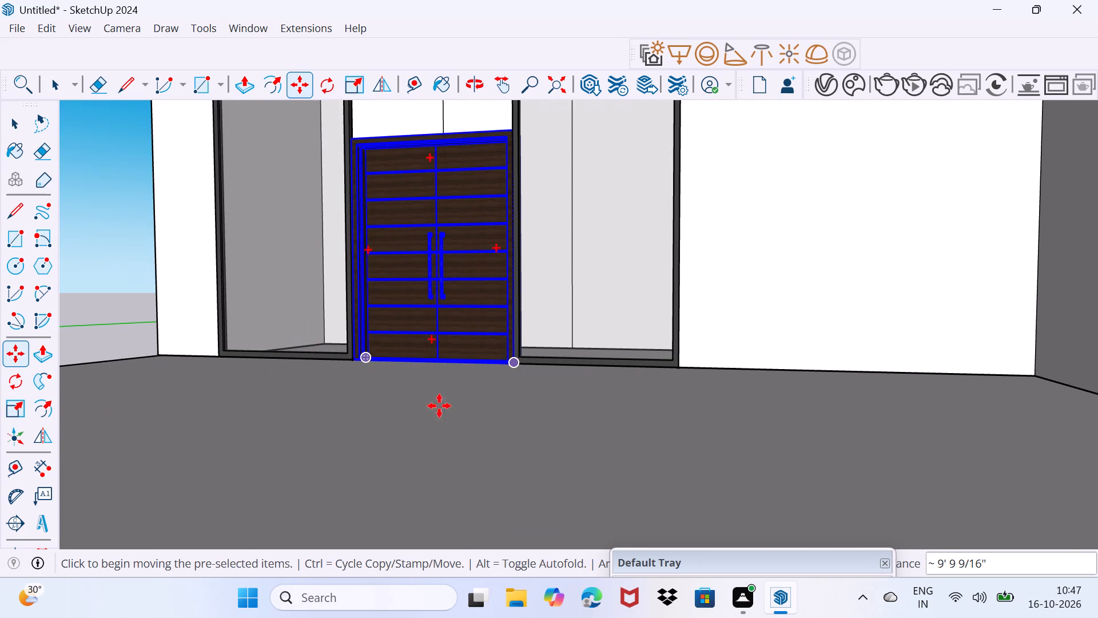
# Scale the wood door's width from its side grip so its frame meets the edge of the adjacent window panel.
pyautogui.moveTo(411, 415); pyautogui.dragTo(539, 422, button='middle')
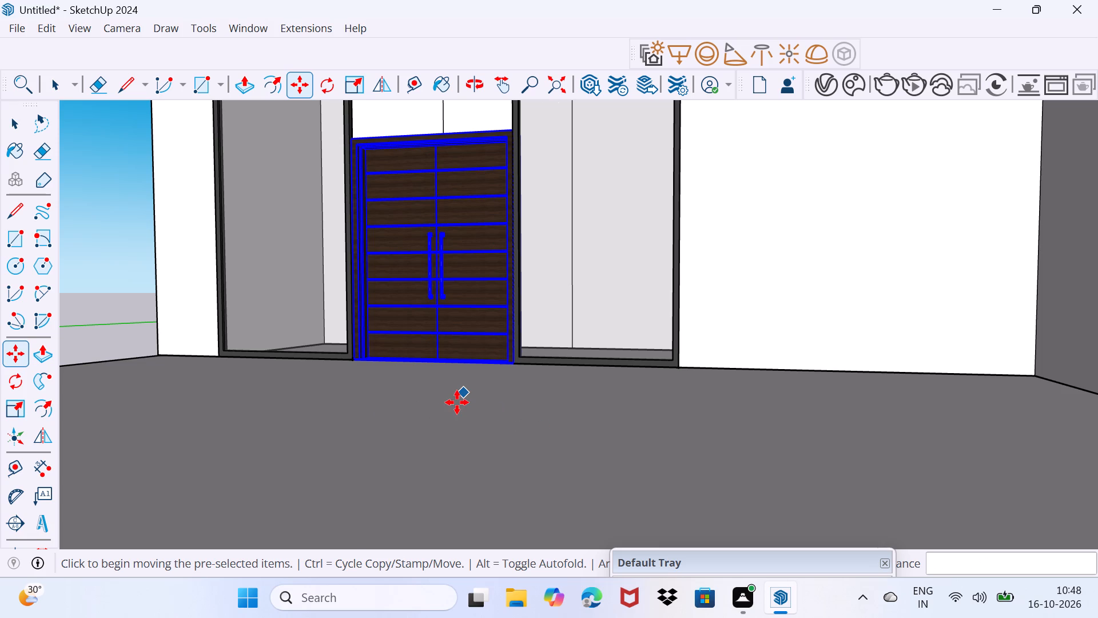
pyautogui.moveTo(458, 403); pyautogui.dragTo(527, 410, button='middle')
pyautogui.press('space')
pyautogui.moveTo(411, 411); pyautogui.dragTo(457, 423, button='middle')
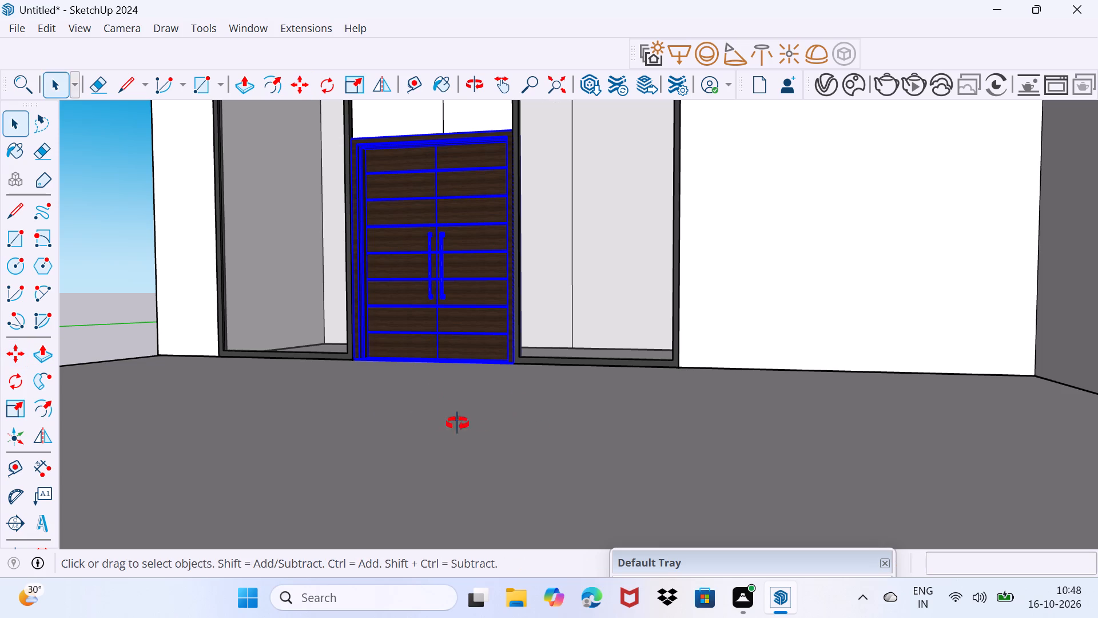
pyautogui.moveTo(457, 423); pyautogui.dragTo(676, 490, button='middle')
pyautogui.scroll(4, 387, 415)
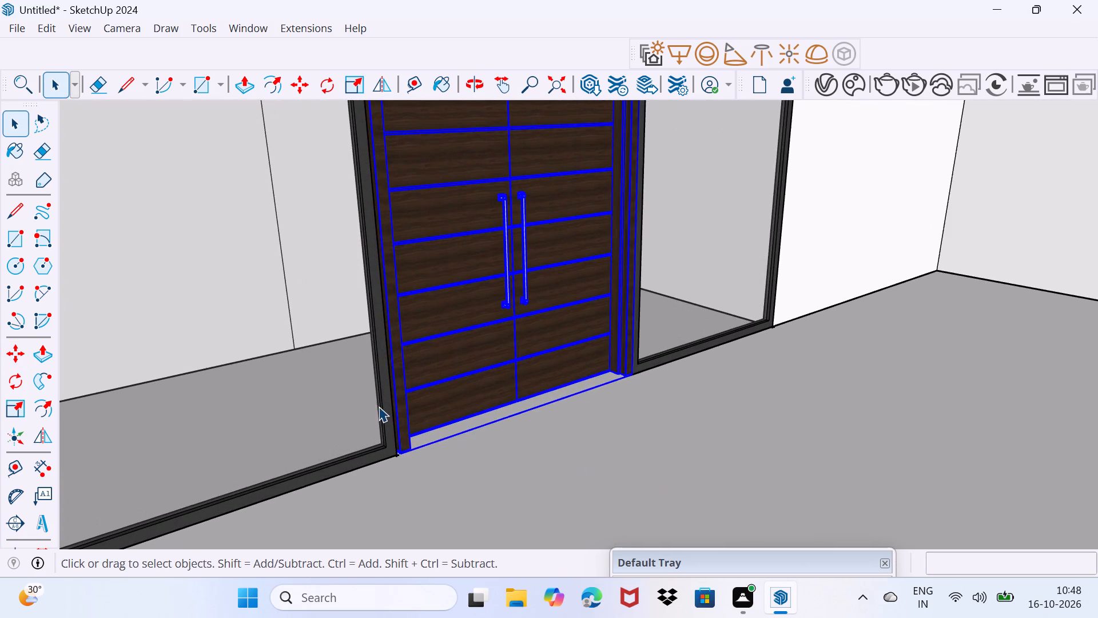
pyautogui.press('s')
pyautogui.scroll(9, 353, 274)
pyautogui.moveTo(388, 268); pyautogui.dragTo(408, 275, button='middle')
pyautogui.scroll(1, 397, 272)
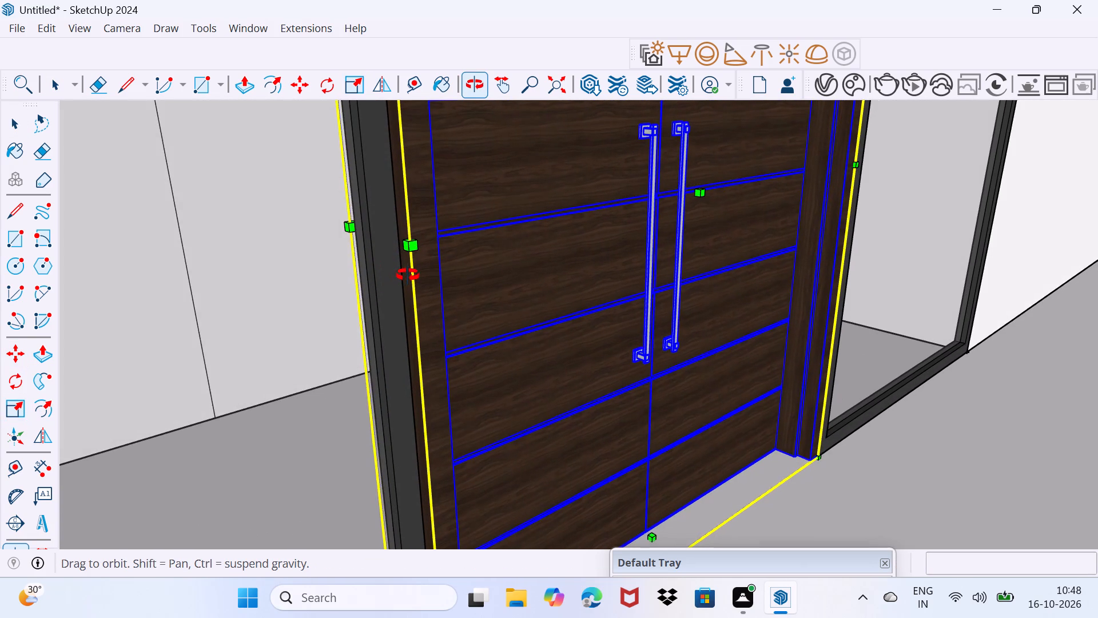
pyautogui.moveTo(408, 275); pyautogui.dragTo(409, 275, button='middle')
pyautogui.scroll(10, 401, 253)
pyautogui.moveTo(396, 246); pyautogui.dragTo(356, 262, button='middle')
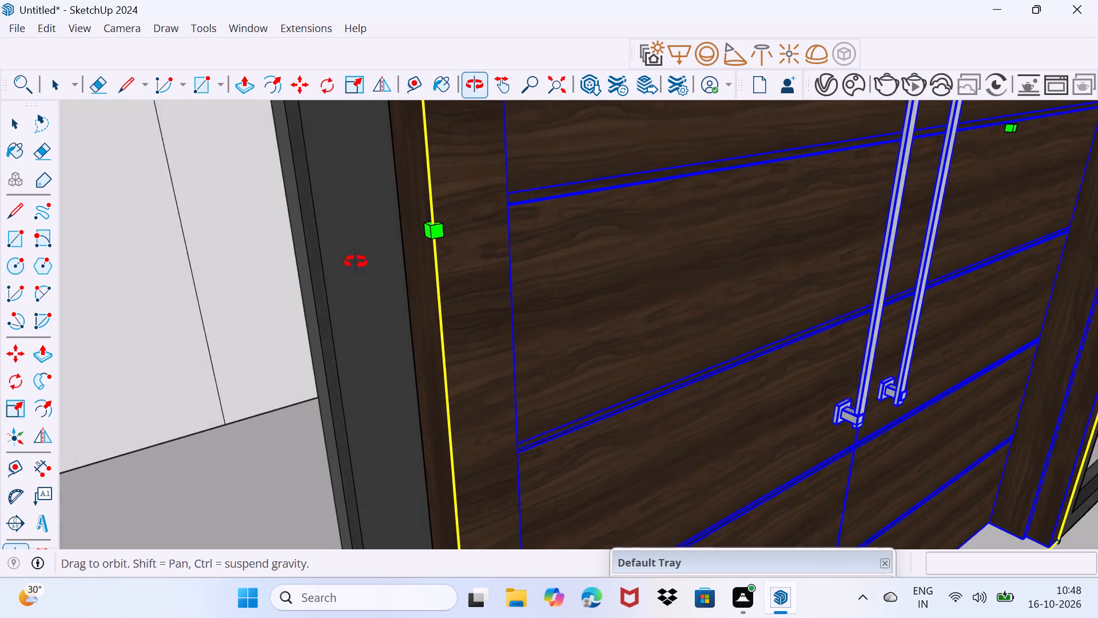
pyautogui.moveTo(356, 262); pyautogui.dragTo(308, 292, button='middle')
pyautogui.moveTo(386, 227); pyautogui.dragTo(353, 239, button='middle')
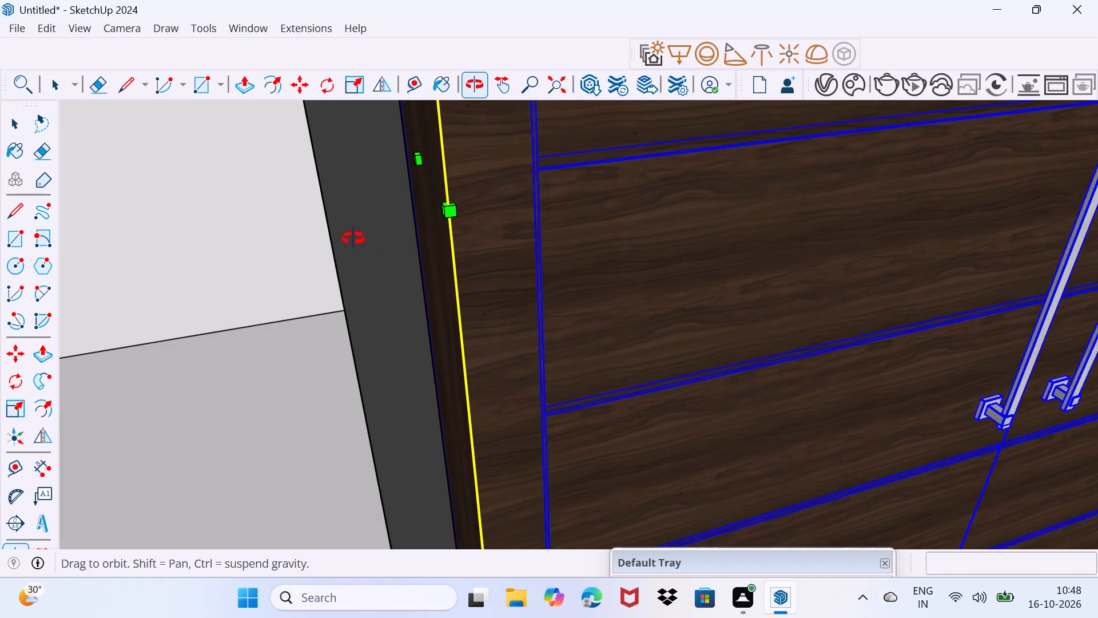
pyautogui.moveTo(353, 239); pyautogui.dragTo(344, 239, button='middle')
pyautogui.click(427, 157)
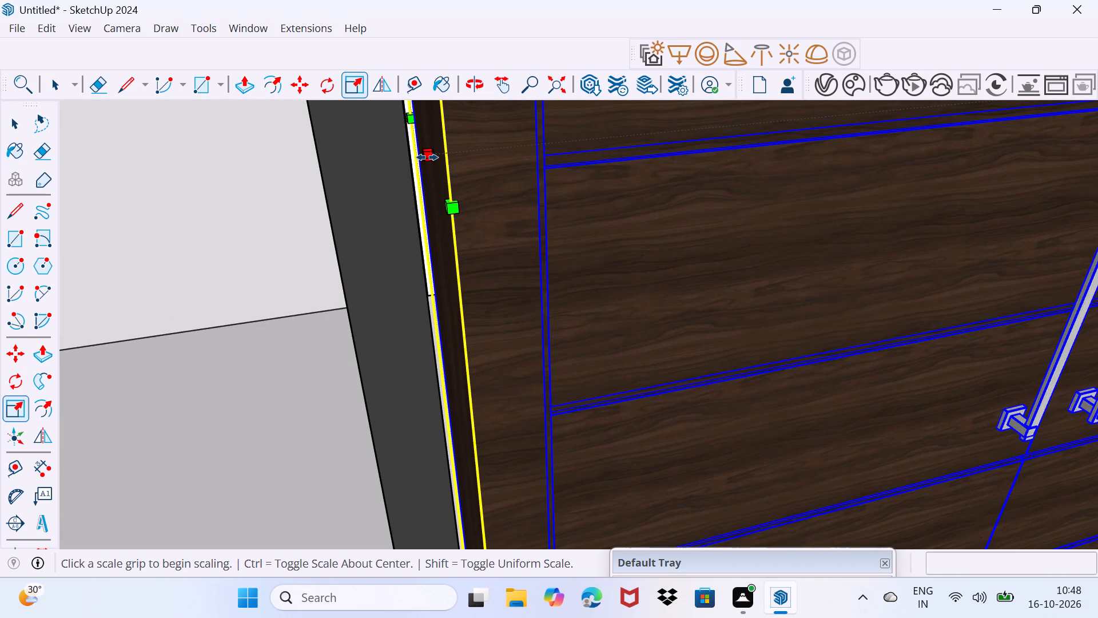
pyautogui.click(409, 162)
pyautogui.press('space')
# Scale the wood door's height by about 1.52 so its top aligns with the tops of the window panels, and deselect it.
pyautogui.scroll(-9, 402, 195)
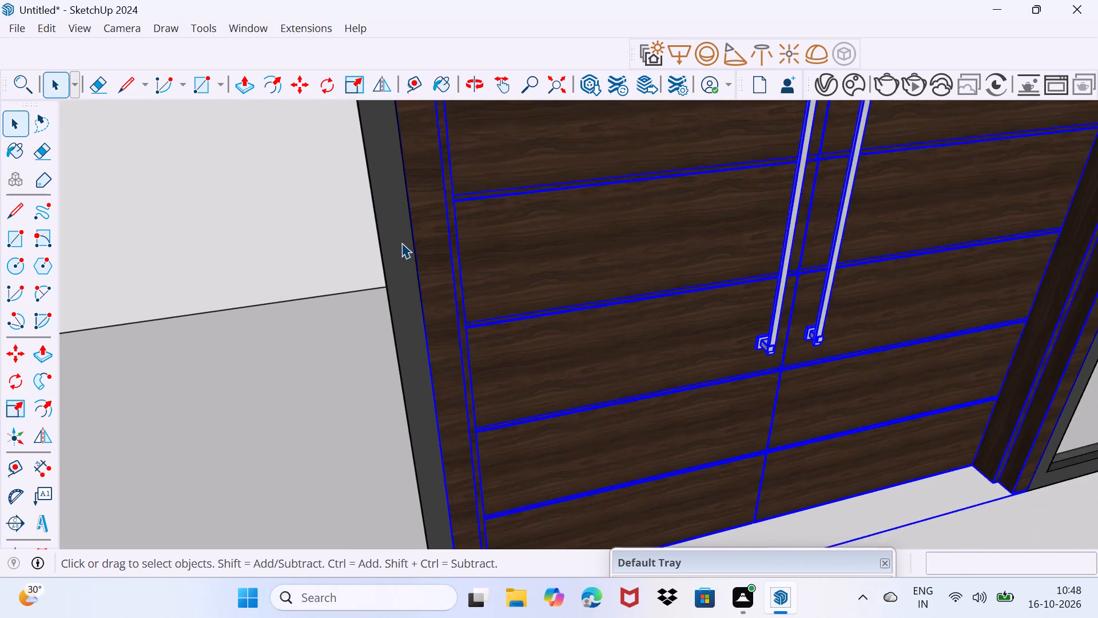
pyautogui.scroll(-10, 401, 243)
pyautogui.moveTo(817, 161); pyautogui.dragTo(660, 215, button='middle')
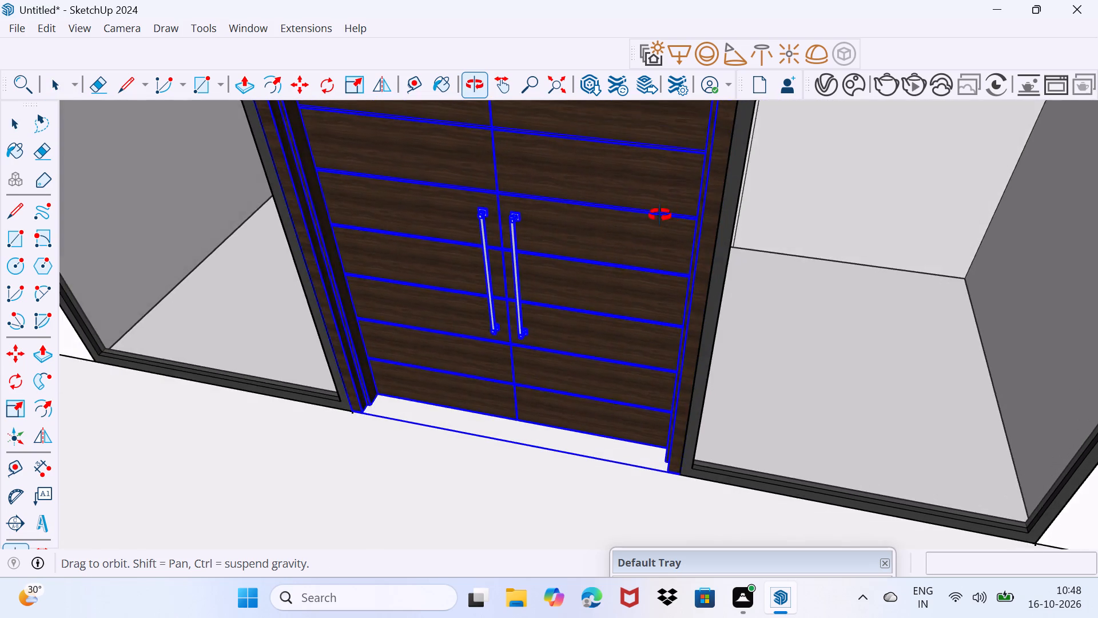
pyautogui.moveTo(660, 215); pyautogui.dragTo(674, 218, button='middle')
pyautogui.scroll(-9, 678, 219)
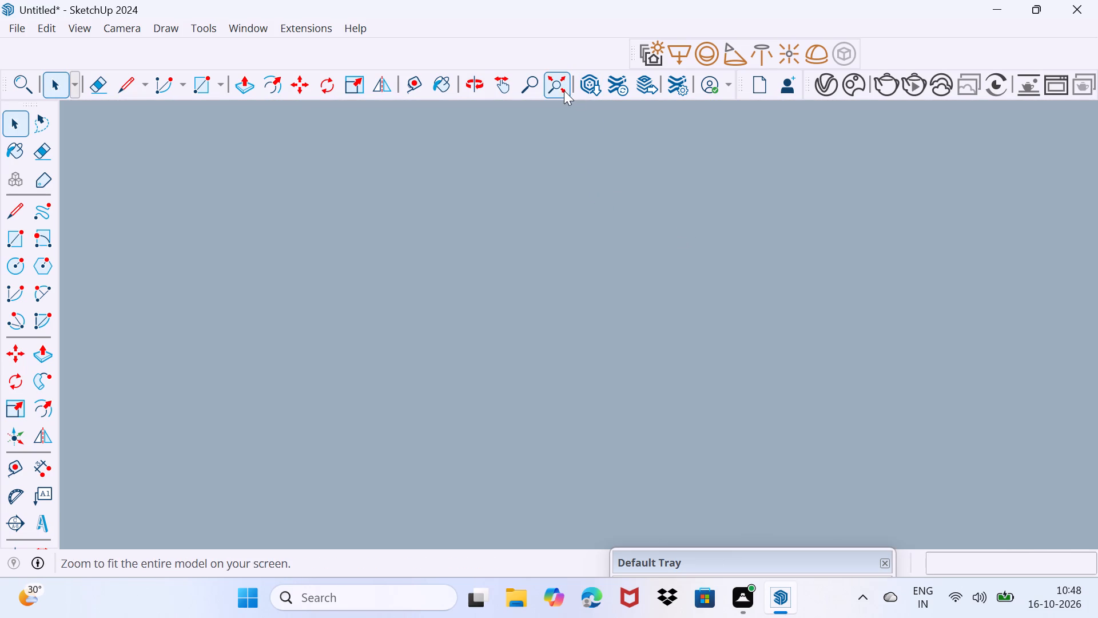
pyautogui.click(561, 90)
pyautogui.middleClick(466, 383)
pyautogui.scroll(5, 466, 383)
pyautogui.scroll(5, 550, 439)
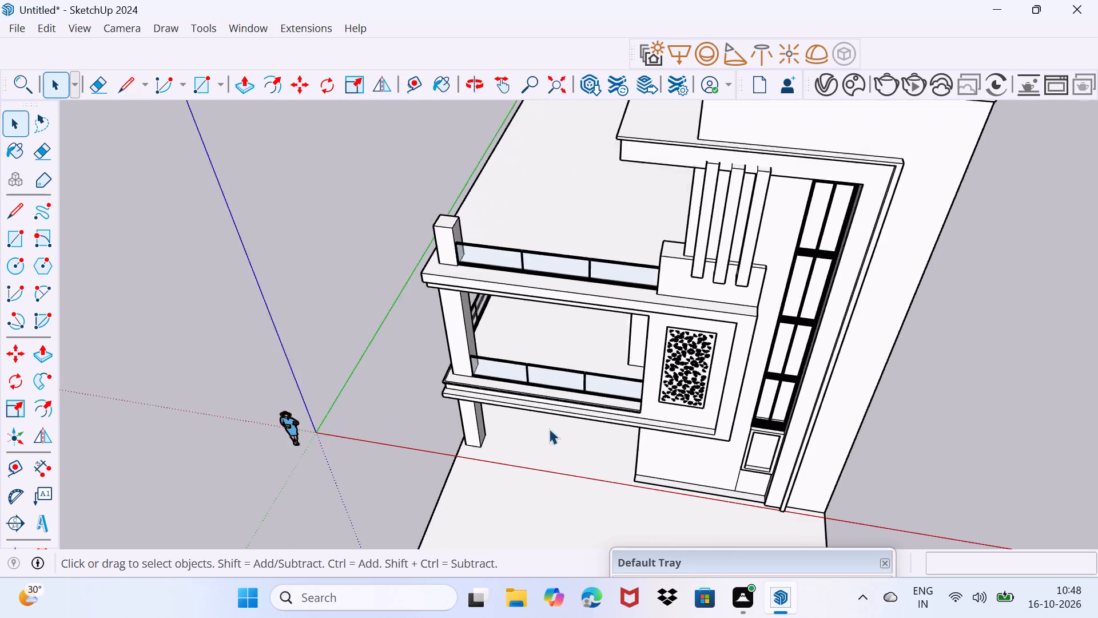
pyautogui.moveTo(558, 439); pyautogui.dragTo(598, 315, button='middle')
pyautogui.scroll(1, 597, 319)
pyautogui.scroll(10, 570, 387)
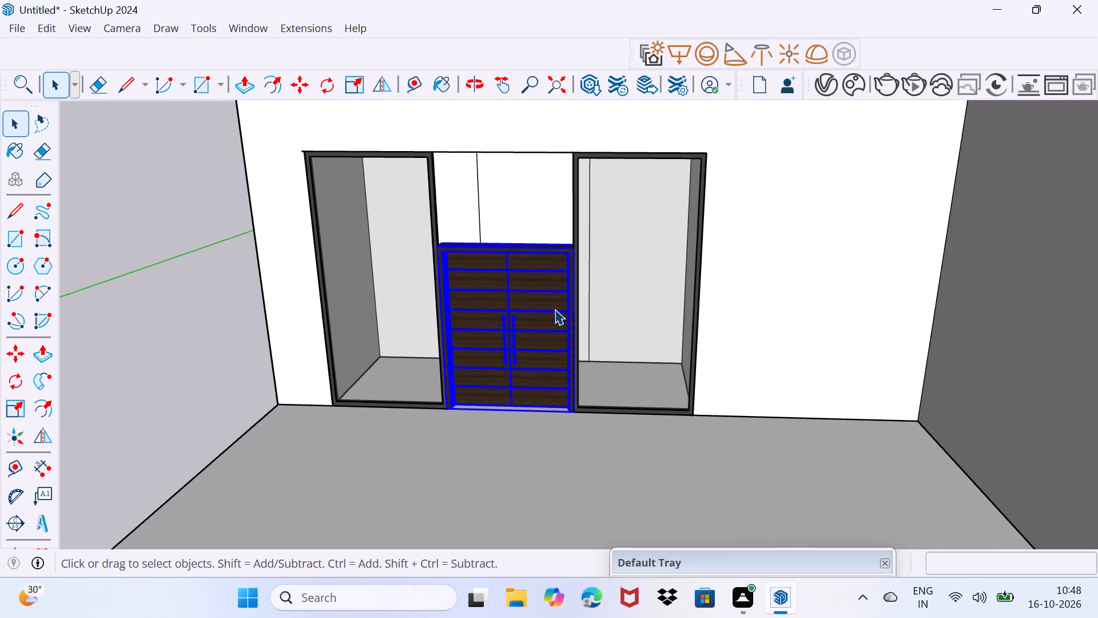
pyautogui.moveTo(555, 309); pyautogui.dragTo(564, 421, button='middle')
pyautogui.moveTo(560, 423); pyautogui.dragTo(577, 308, button='middle')
pyautogui.scroll(-5, 582, 300)
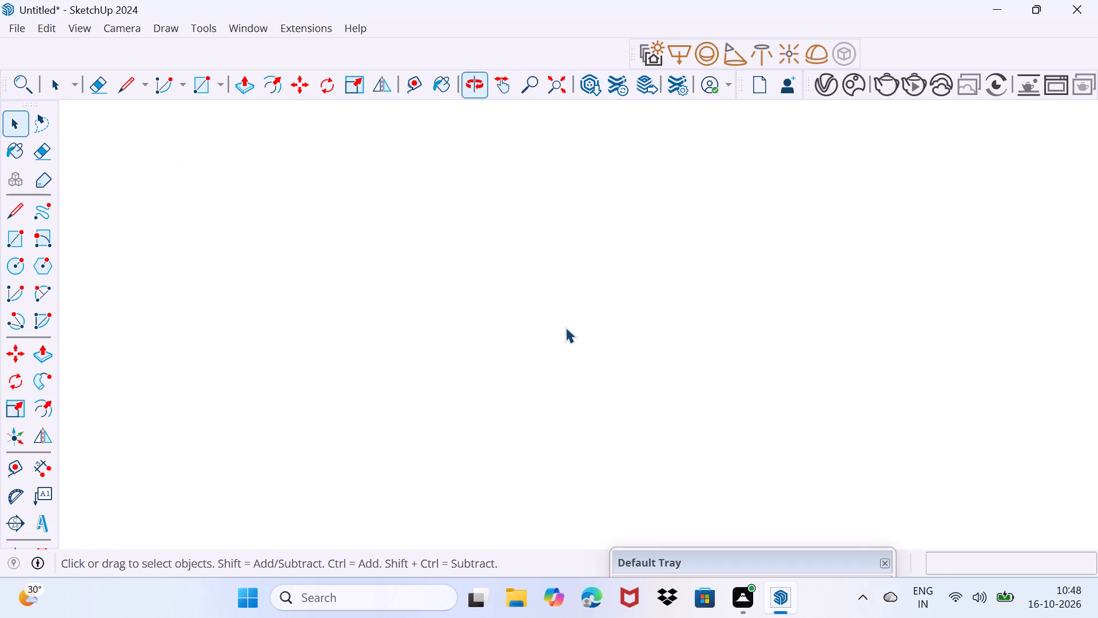
pyautogui.scroll(-9, 566, 327)
pyautogui.click(557, 73)
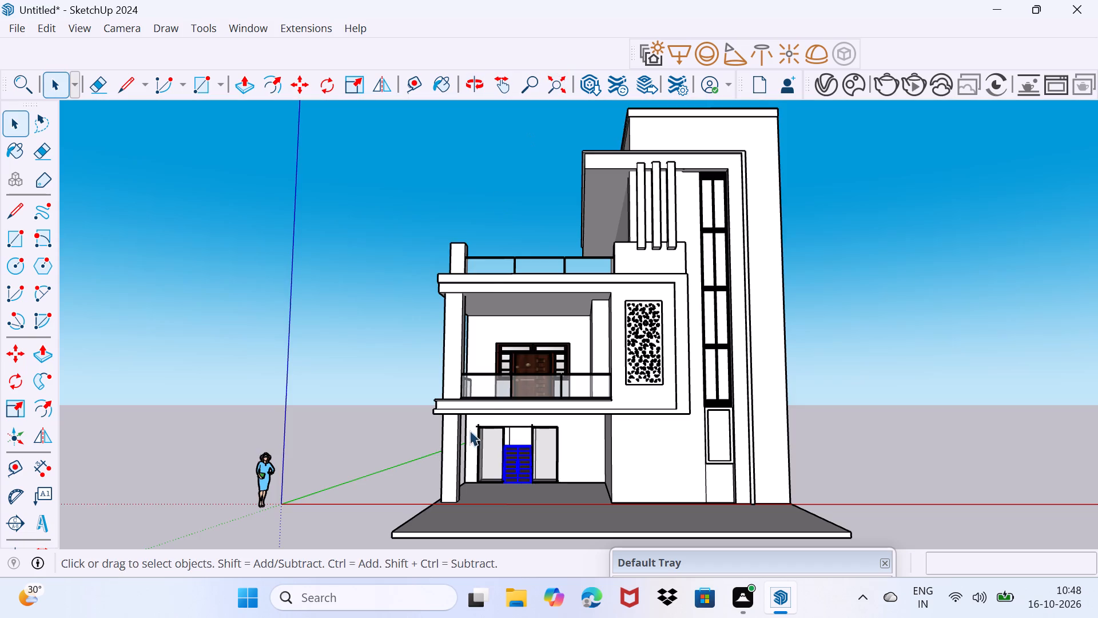
pyautogui.scroll(11, 495, 439)
pyautogui.keyDown('shift'); pyautogui.moveTo(532, 463); pyautogui.dragTo(527, 388, button='middle'); pyautogui.keyUp('shift')
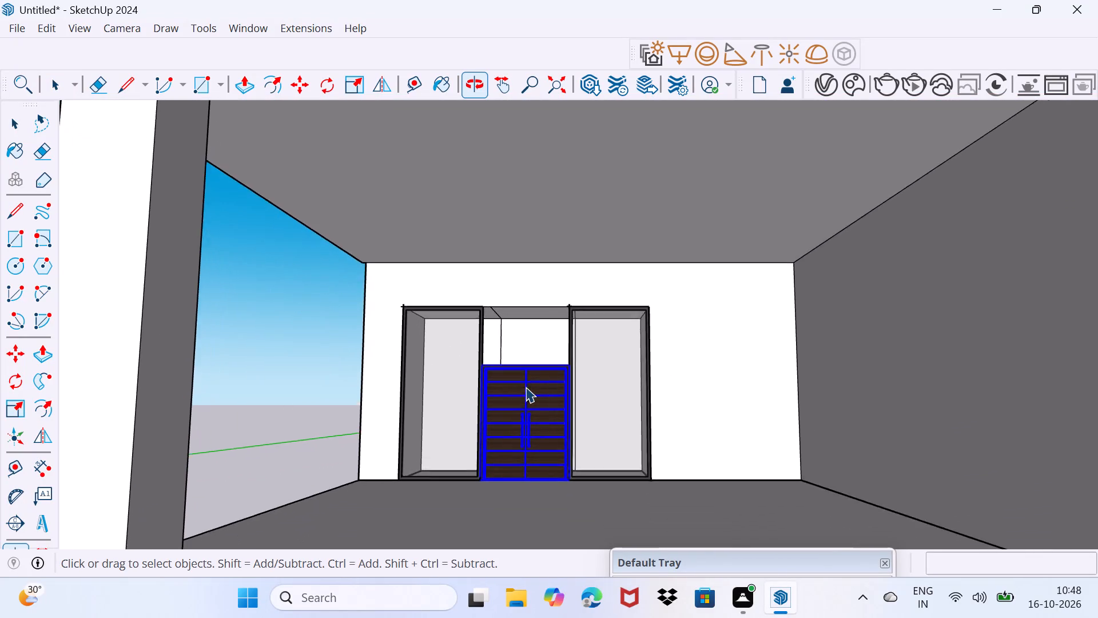
pyautogui.scroll(12, 525, 387)
pyautogui.moveTo(529, 370); pyautogui.dragTo(484, 450, button='middle')
pyautogui.press('s')
pyautogui.click(511, 364)
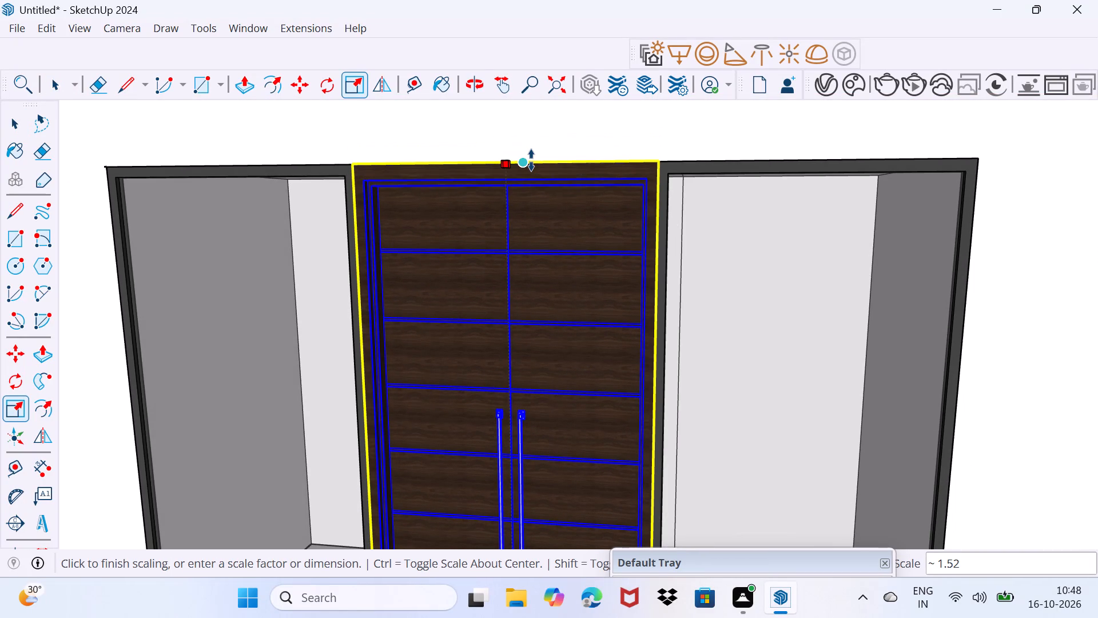
pyautogui.click(531, 160)
pyautogui.press('space')
pyautogui.moveTo(529, 185); pyautogui.dragTo(556, 149)
# Examine the fitted door and window panels from the front of the house.
pyautogui.scroll(-5, 520, 197)
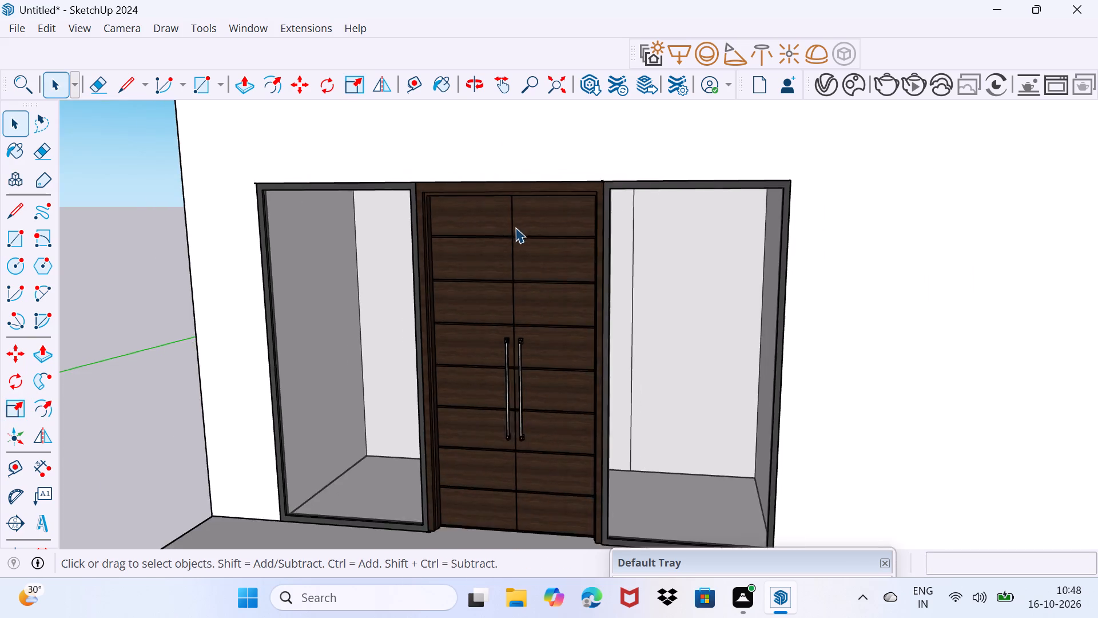
pyautogui.scroll(-9, 515, 227)
pyautogui.scroll(-3, 540, 323)
pyautogui.moveTo(567, 379); pyautogui.dragTo(629, 351, button='middle')
pyautogui.scroll(-3, 629, 351)
pyautogui.moveTo(619, 381); pyautogui.dragTo(630, 377, button='middle')
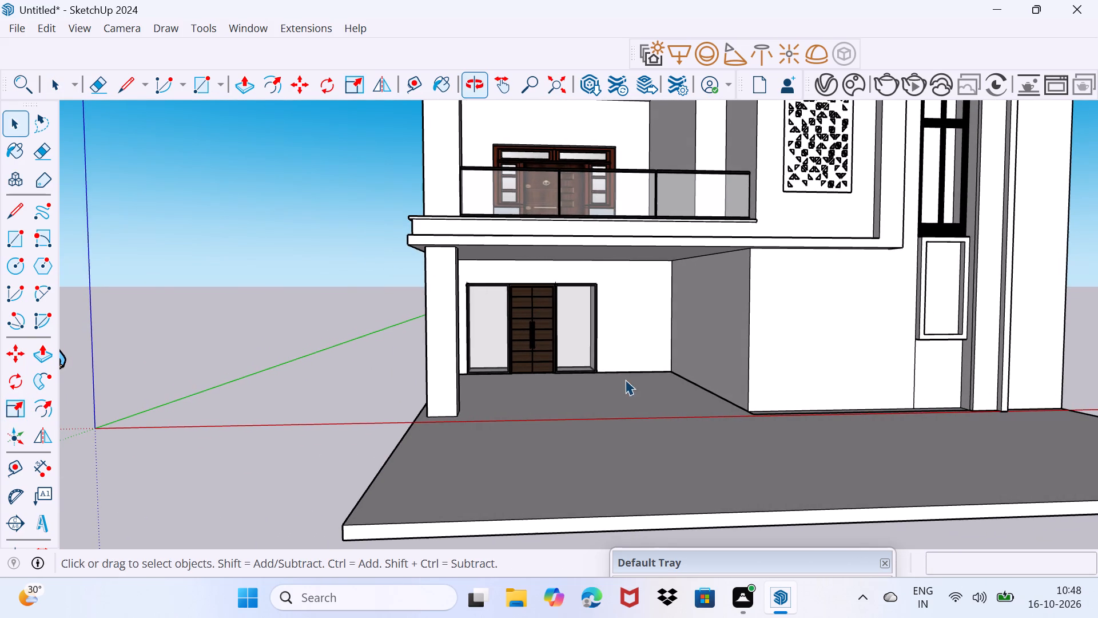
# Open the 3D Warehouse and search it for "window".
pyautogui.click(257, 24)
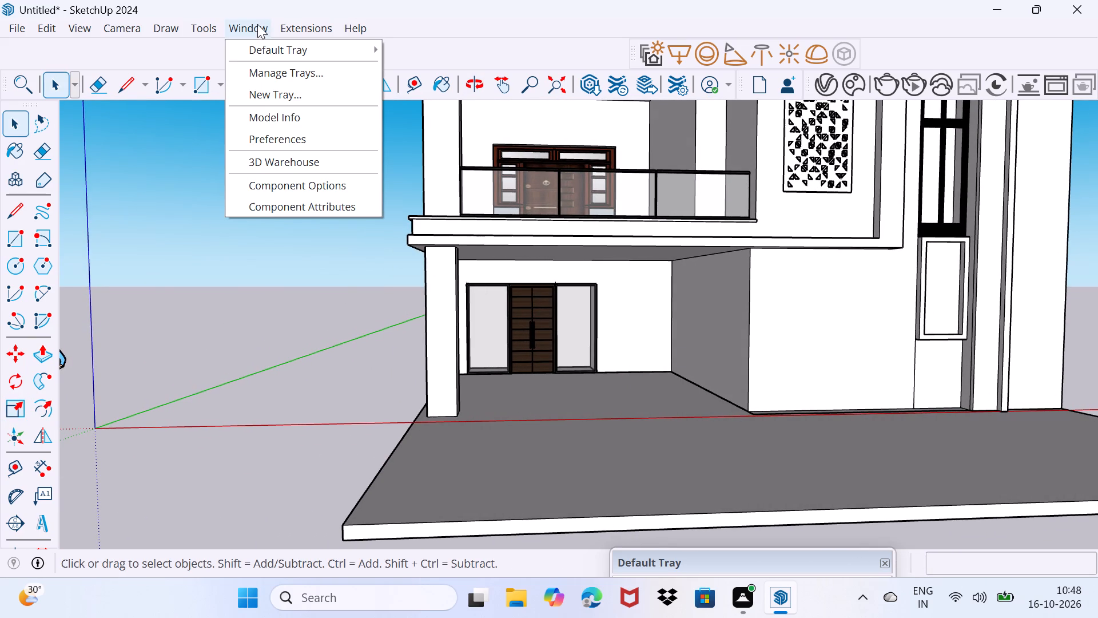
pyautogui.click(293, 167)
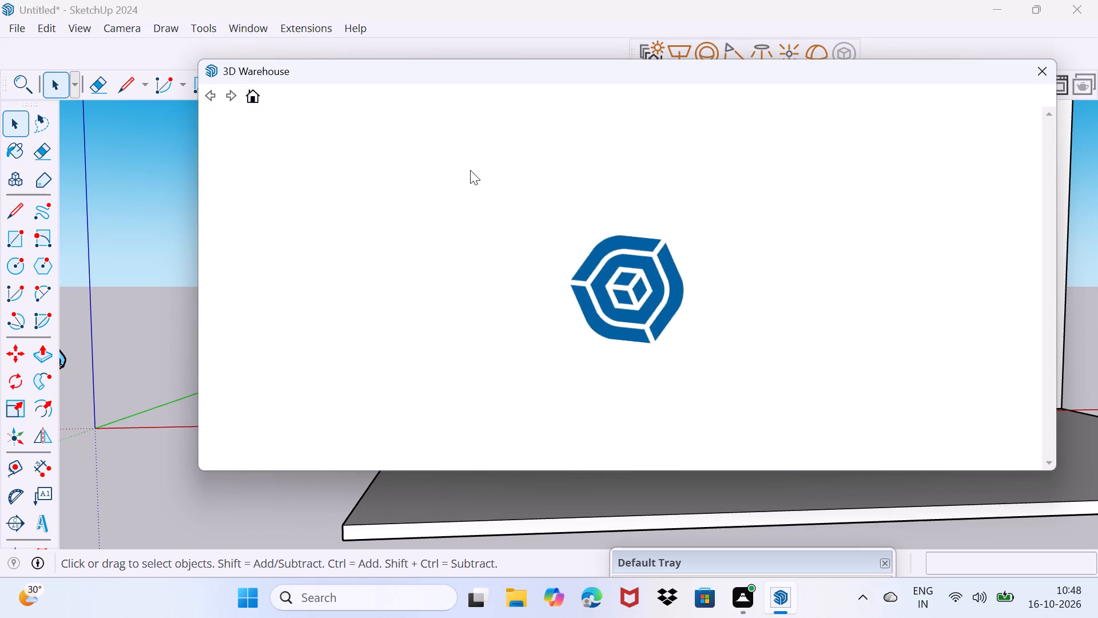
pyautogui.click(483, 137)
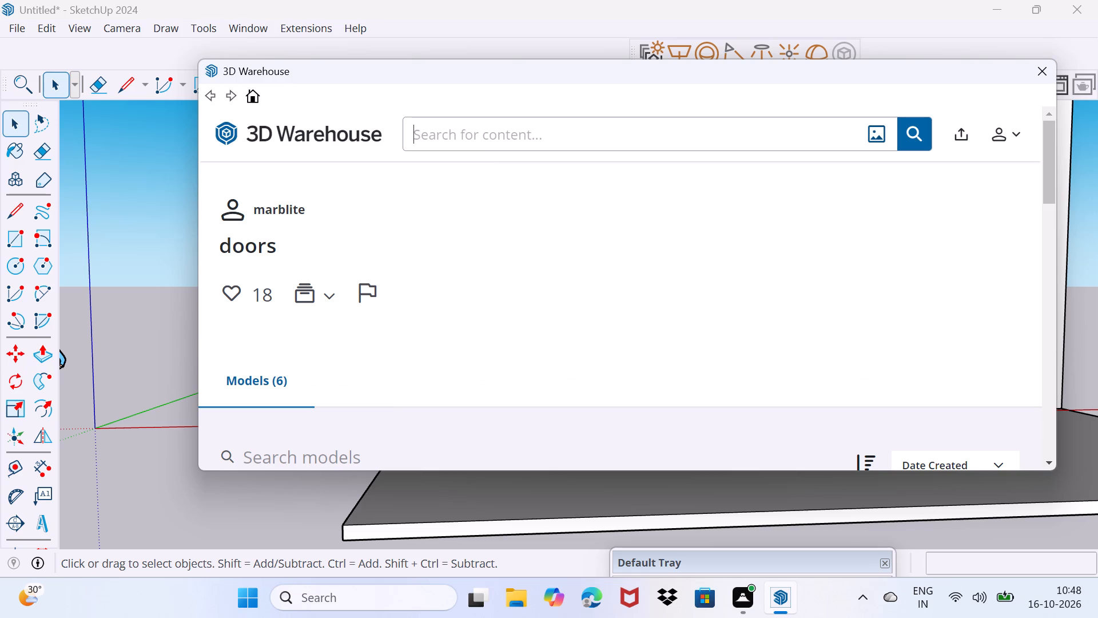
pyautogui.write('win')
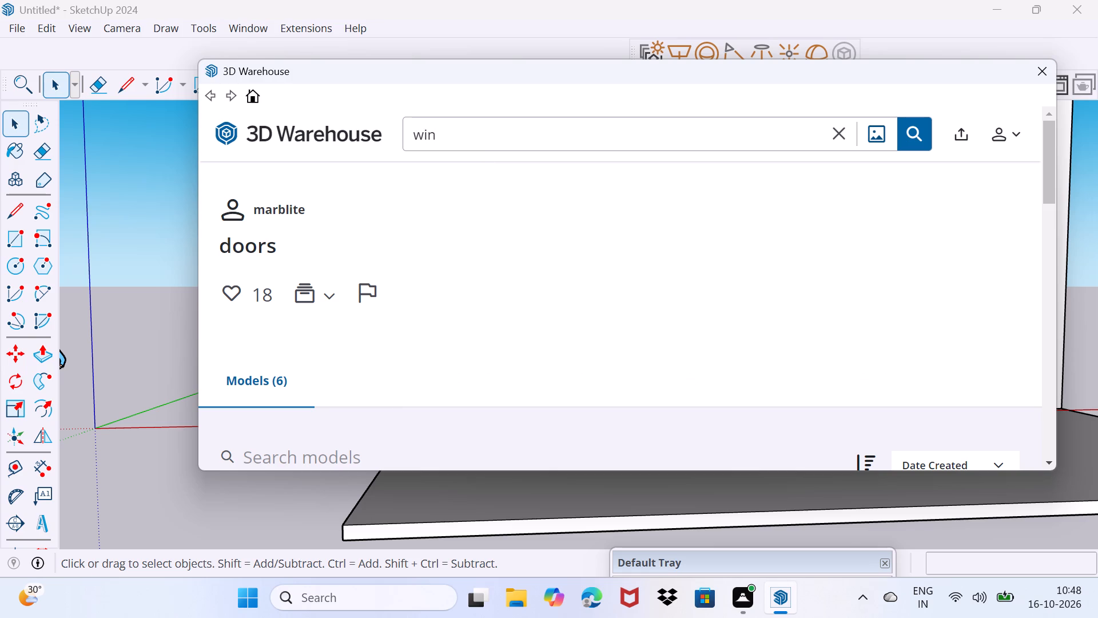
pyautogui.write('dow')
pyautogui.press('Return')
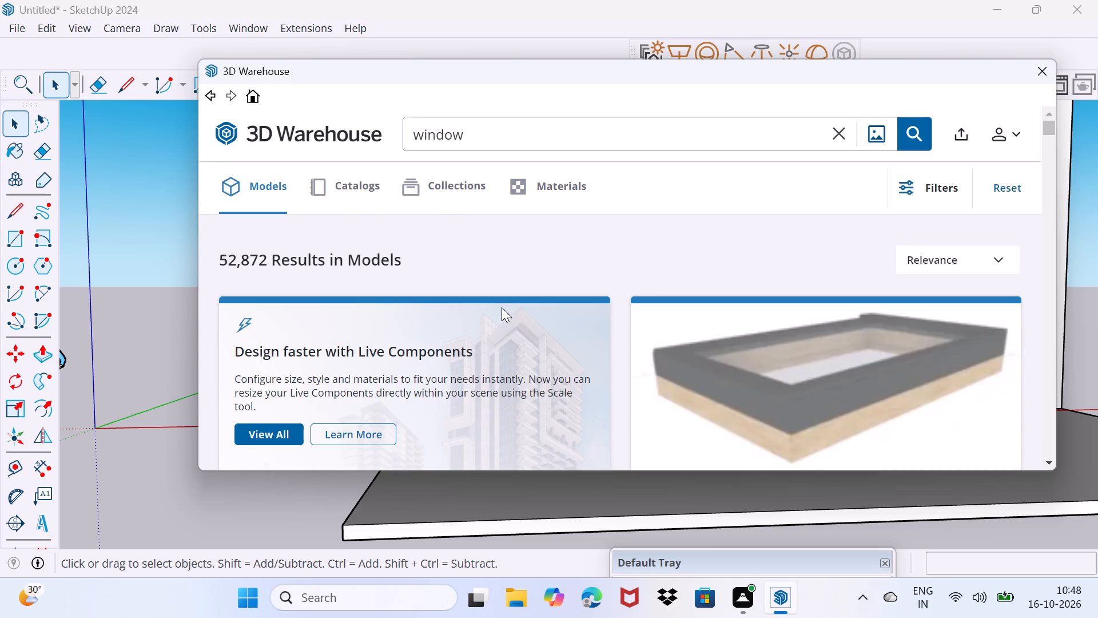
# Browse the window search results, switching from models to collections, for a suitable window design.
pyautogui.scroll(-3, 499, 307)
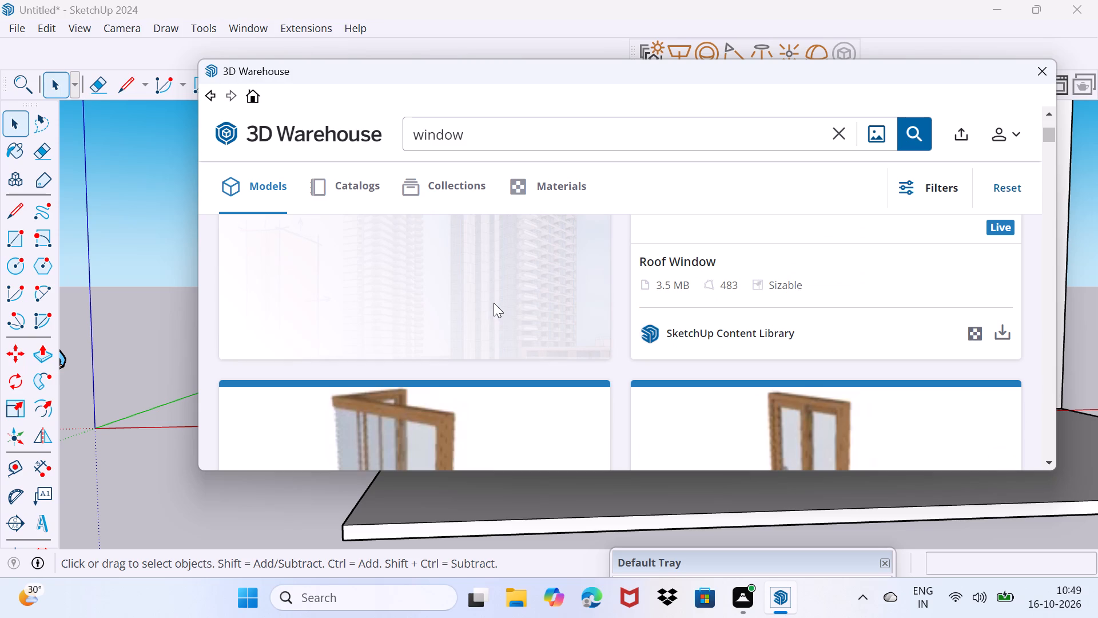
pyautogui.click(444, 188)
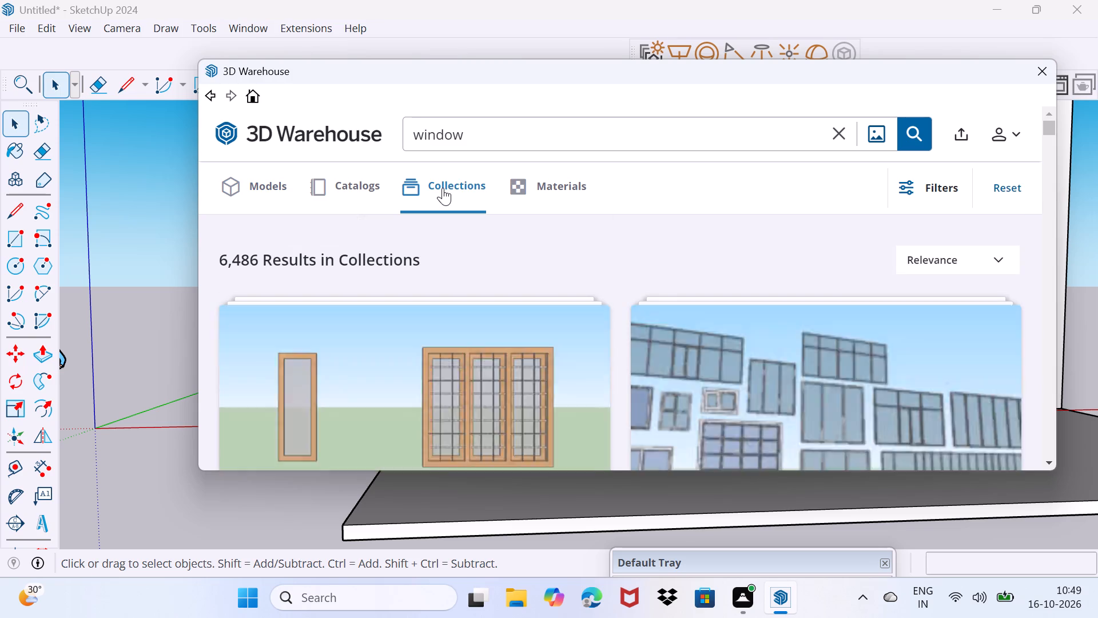
pyautogui.scroll(-4, 443, 188)
pyautogui.scroll(-5, 490, 304)
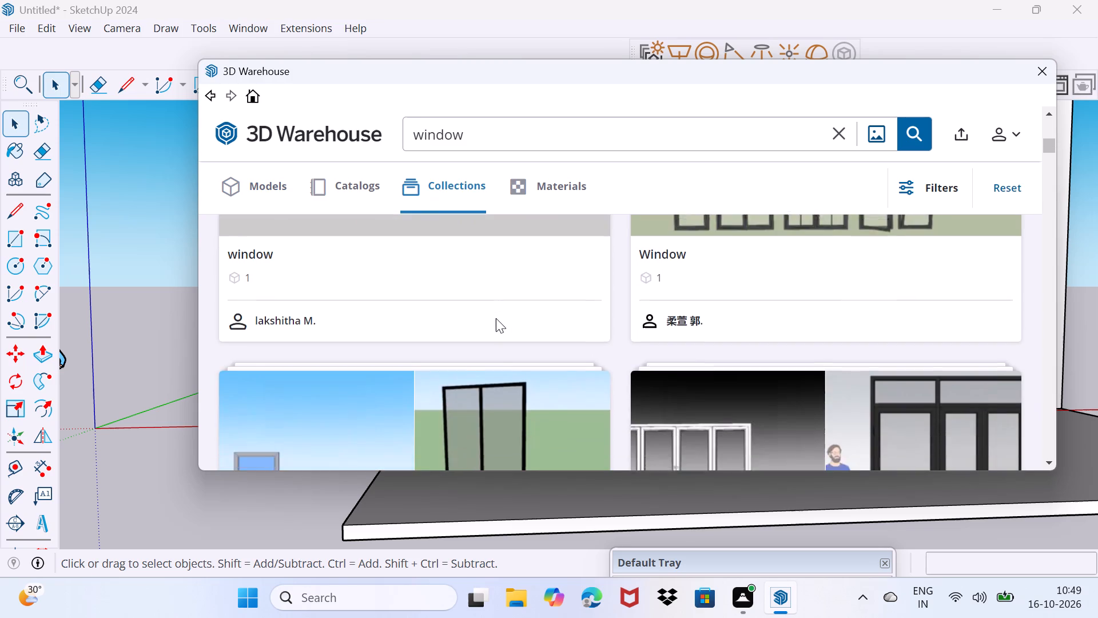
pyautogui.scroll(-11, 496, 318)
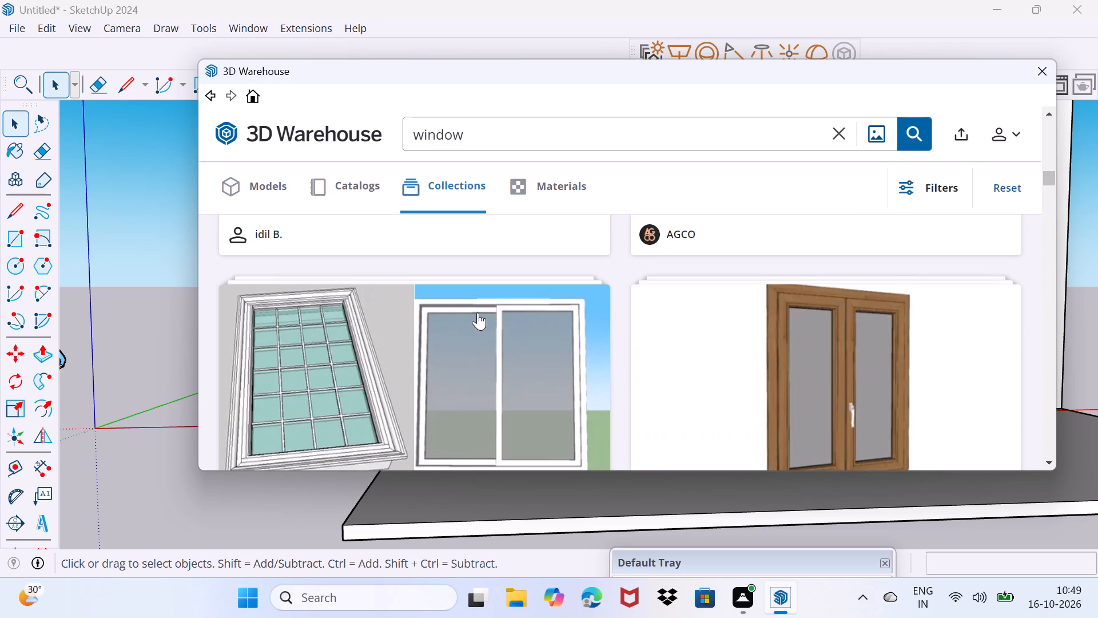
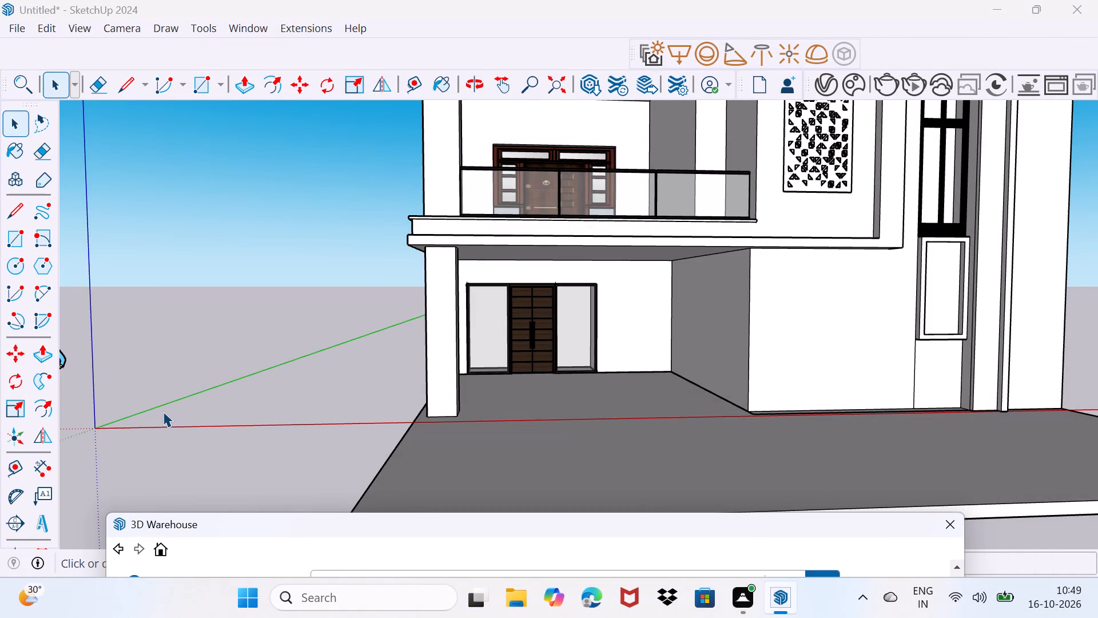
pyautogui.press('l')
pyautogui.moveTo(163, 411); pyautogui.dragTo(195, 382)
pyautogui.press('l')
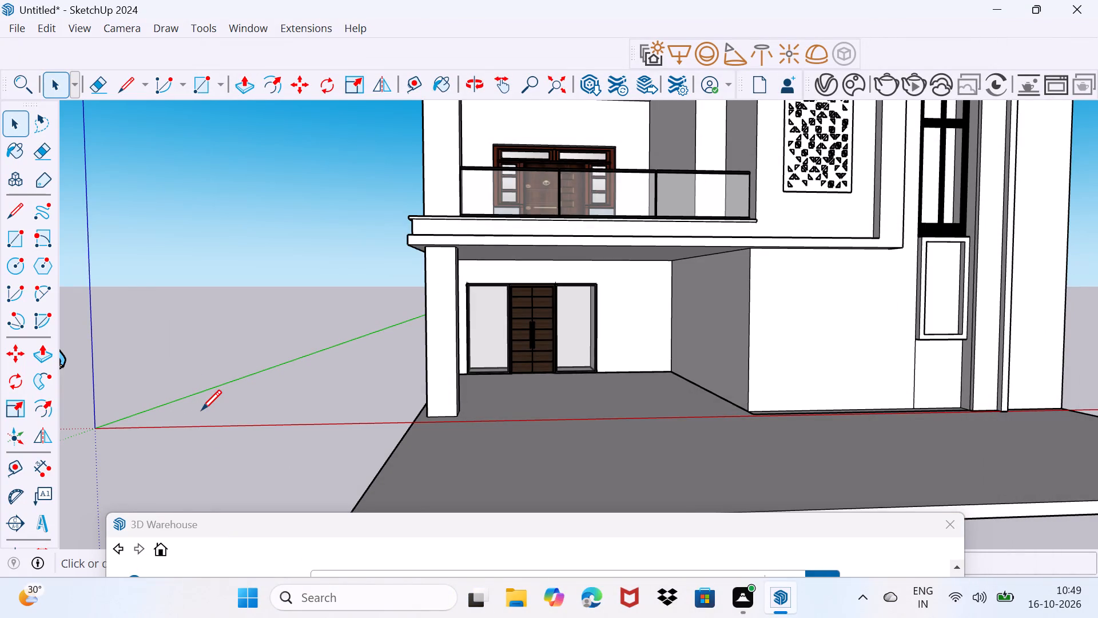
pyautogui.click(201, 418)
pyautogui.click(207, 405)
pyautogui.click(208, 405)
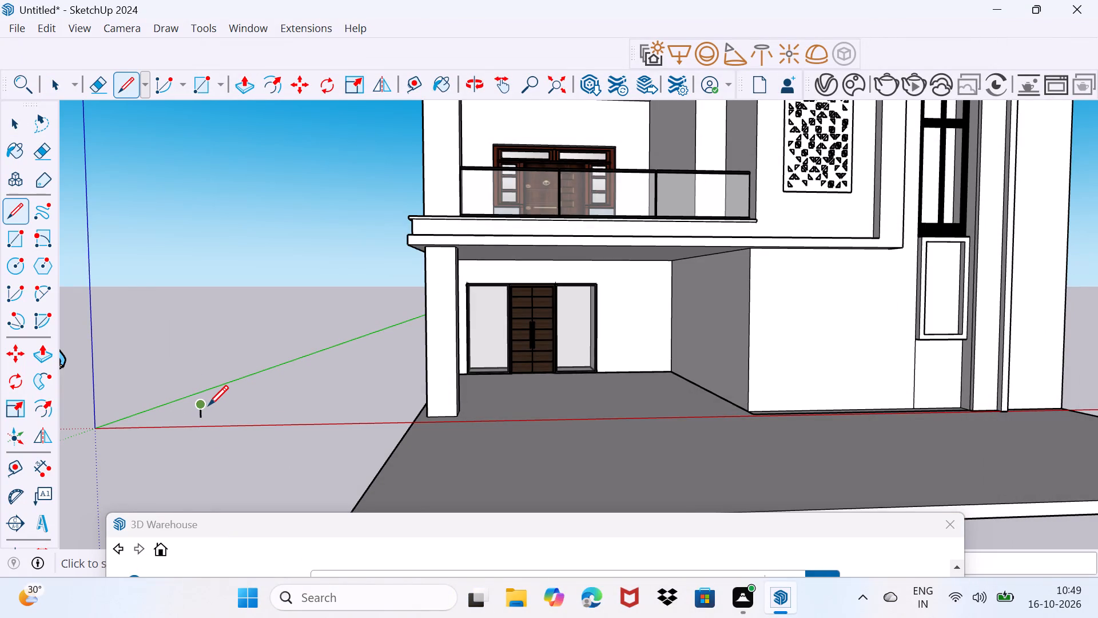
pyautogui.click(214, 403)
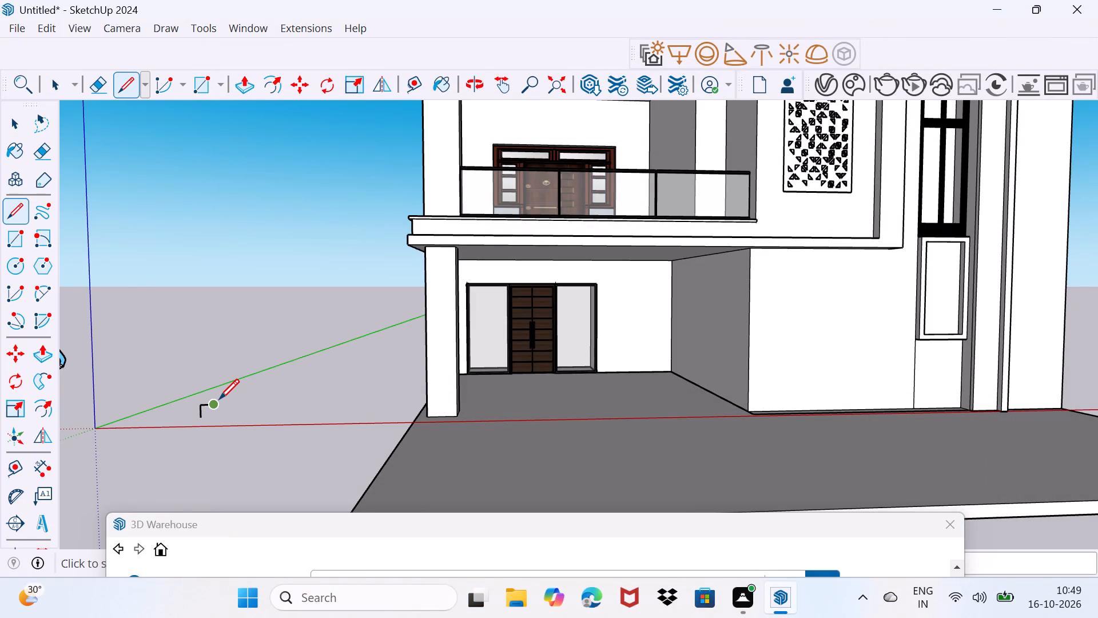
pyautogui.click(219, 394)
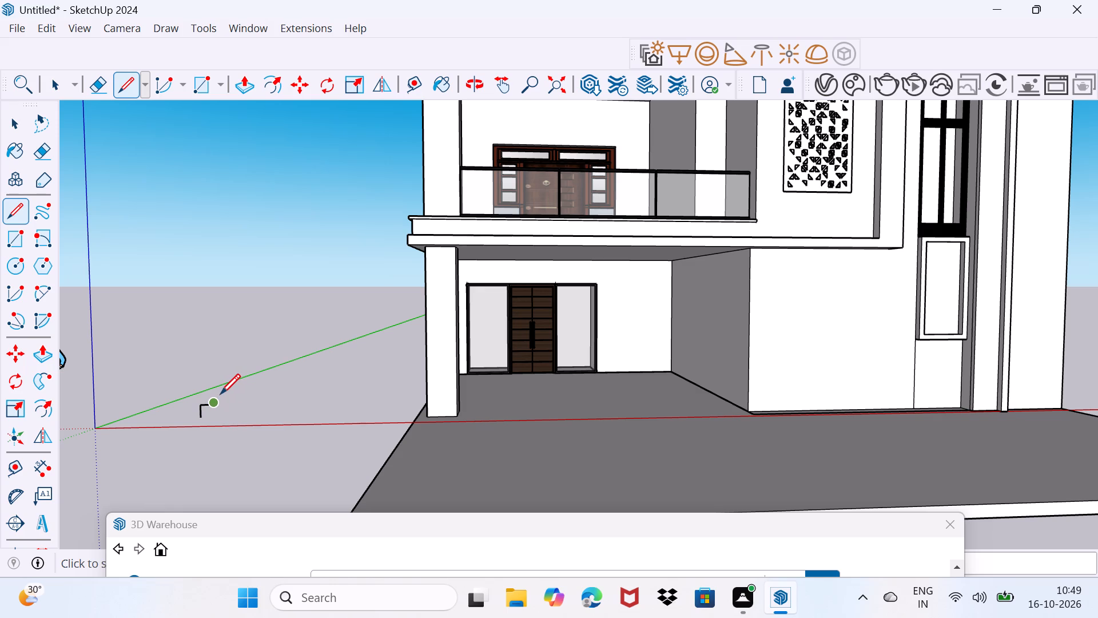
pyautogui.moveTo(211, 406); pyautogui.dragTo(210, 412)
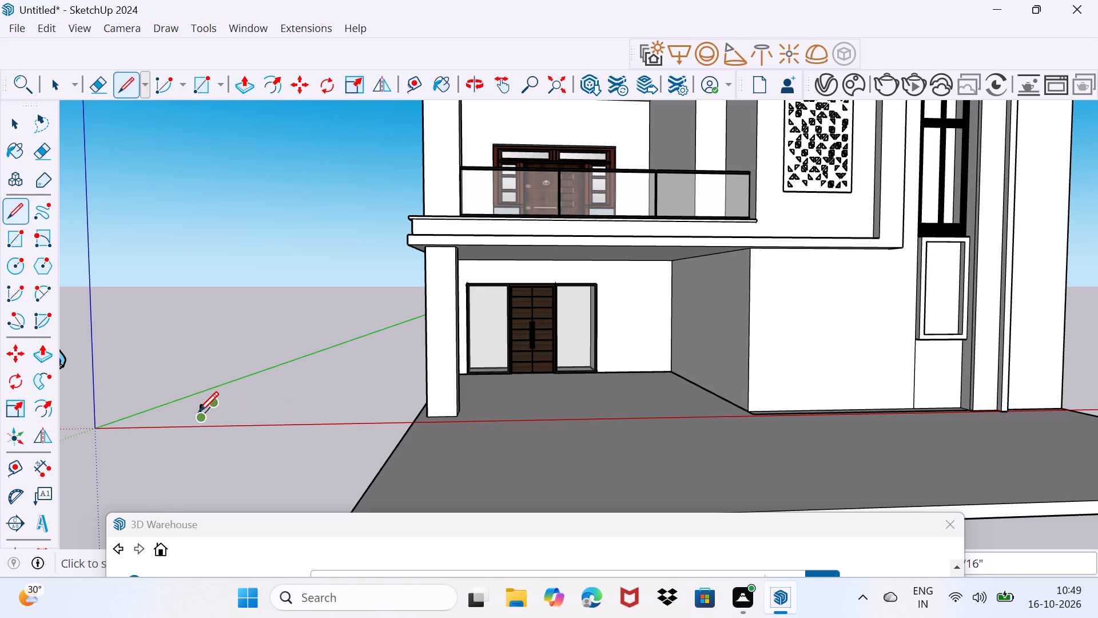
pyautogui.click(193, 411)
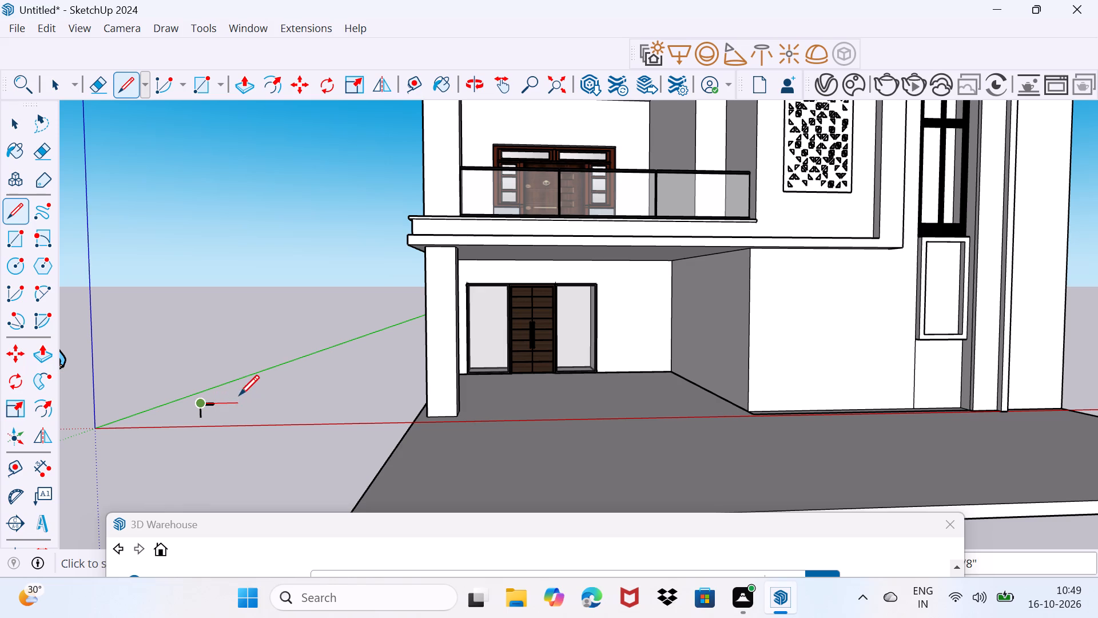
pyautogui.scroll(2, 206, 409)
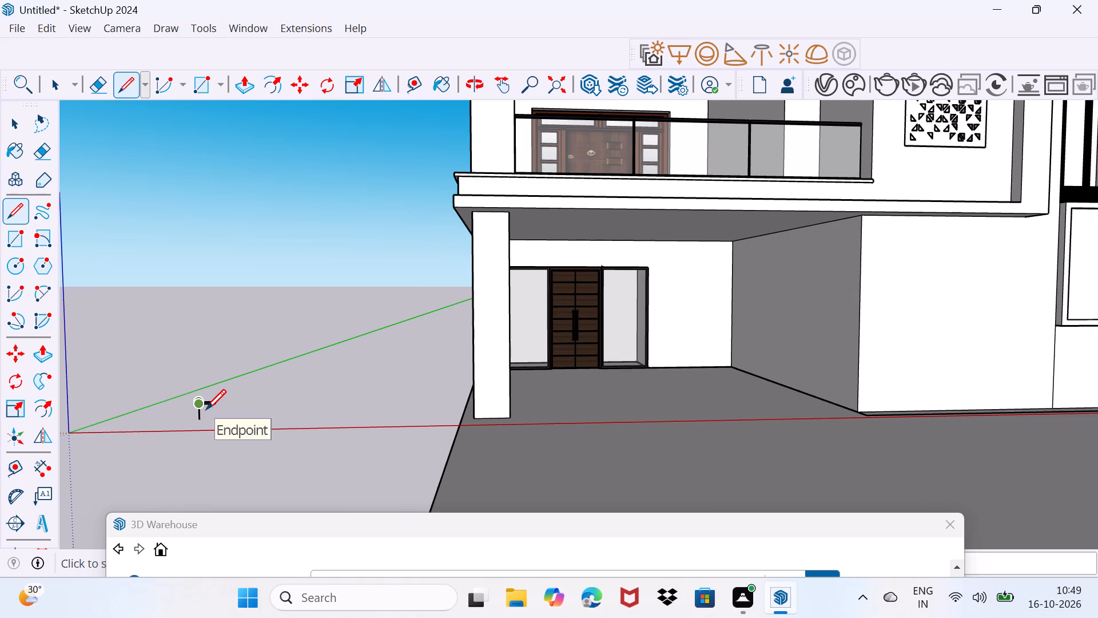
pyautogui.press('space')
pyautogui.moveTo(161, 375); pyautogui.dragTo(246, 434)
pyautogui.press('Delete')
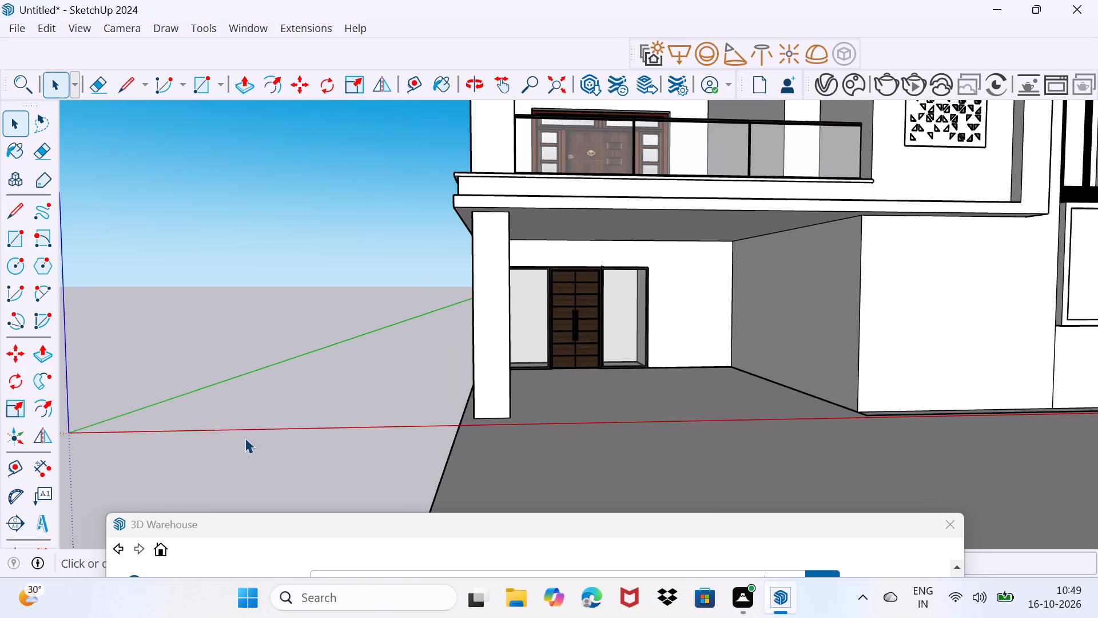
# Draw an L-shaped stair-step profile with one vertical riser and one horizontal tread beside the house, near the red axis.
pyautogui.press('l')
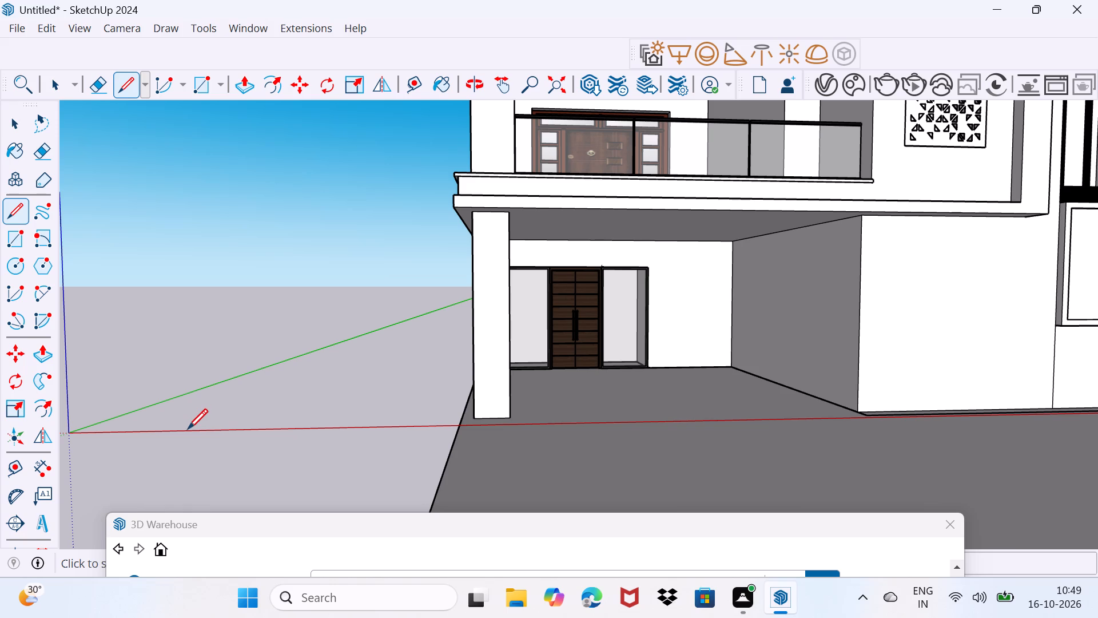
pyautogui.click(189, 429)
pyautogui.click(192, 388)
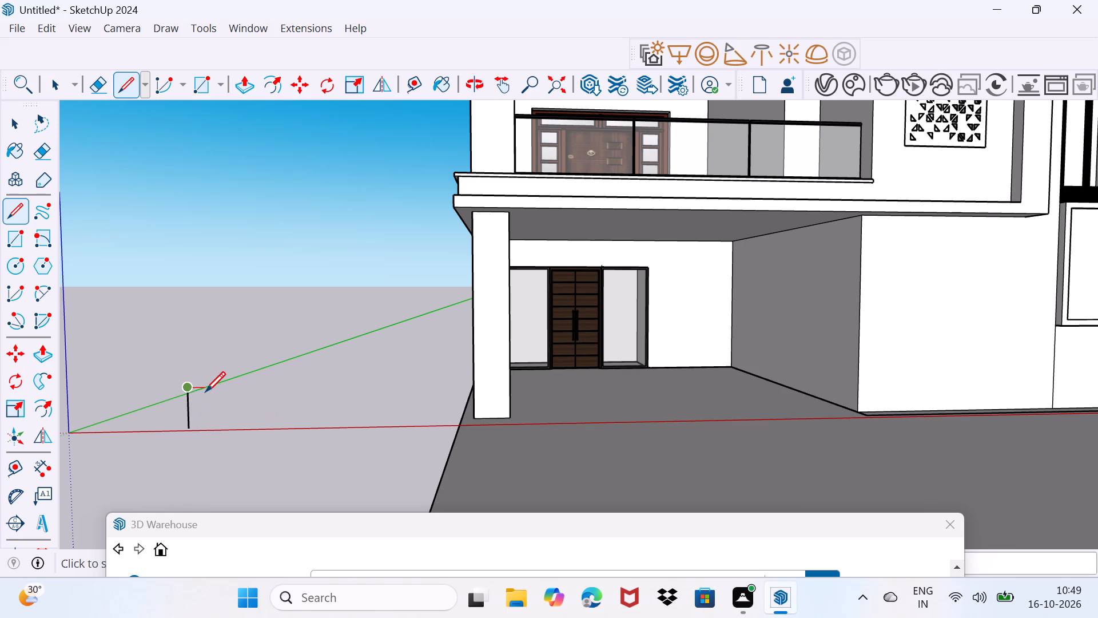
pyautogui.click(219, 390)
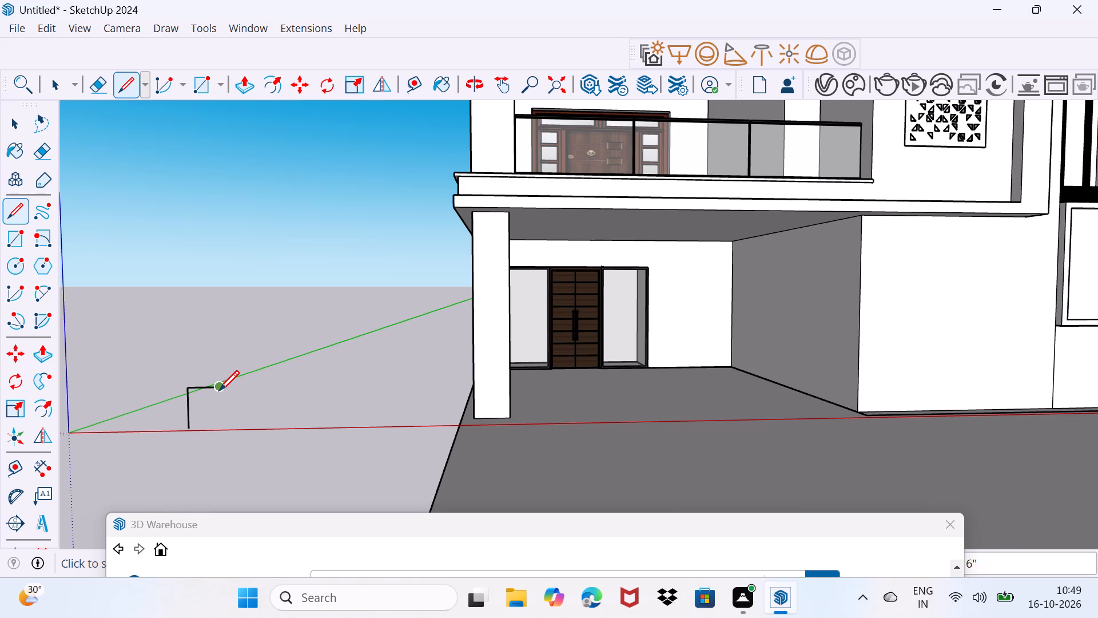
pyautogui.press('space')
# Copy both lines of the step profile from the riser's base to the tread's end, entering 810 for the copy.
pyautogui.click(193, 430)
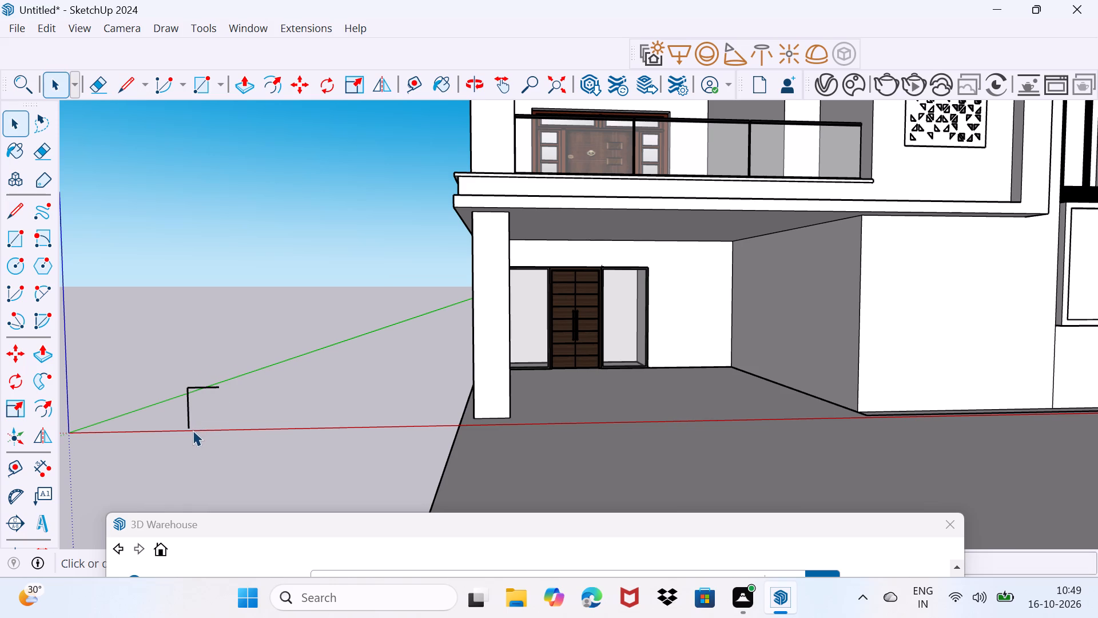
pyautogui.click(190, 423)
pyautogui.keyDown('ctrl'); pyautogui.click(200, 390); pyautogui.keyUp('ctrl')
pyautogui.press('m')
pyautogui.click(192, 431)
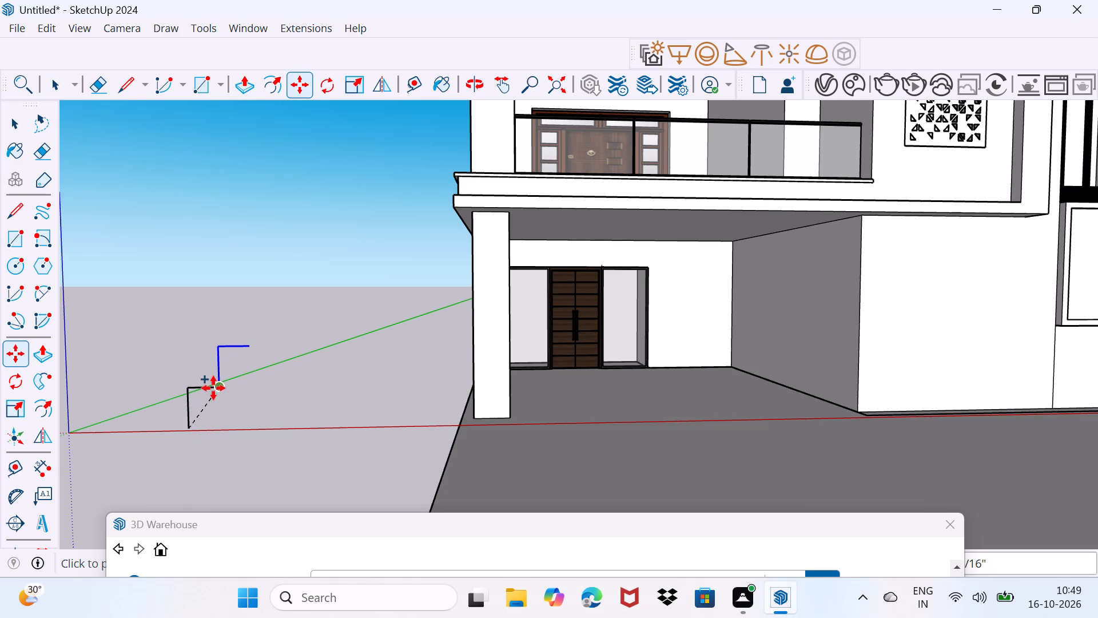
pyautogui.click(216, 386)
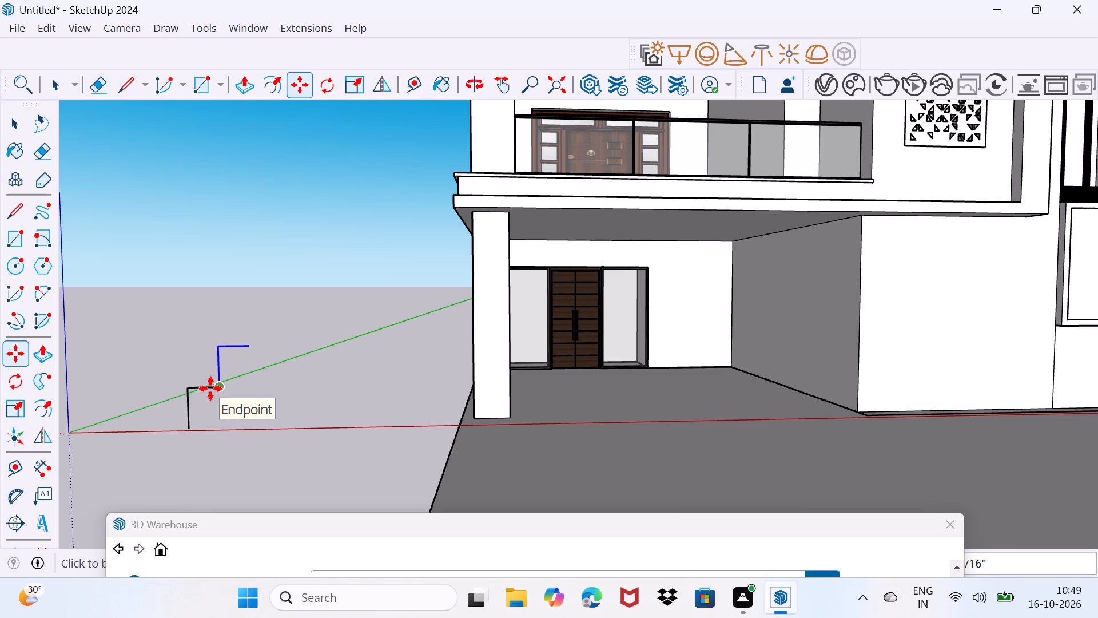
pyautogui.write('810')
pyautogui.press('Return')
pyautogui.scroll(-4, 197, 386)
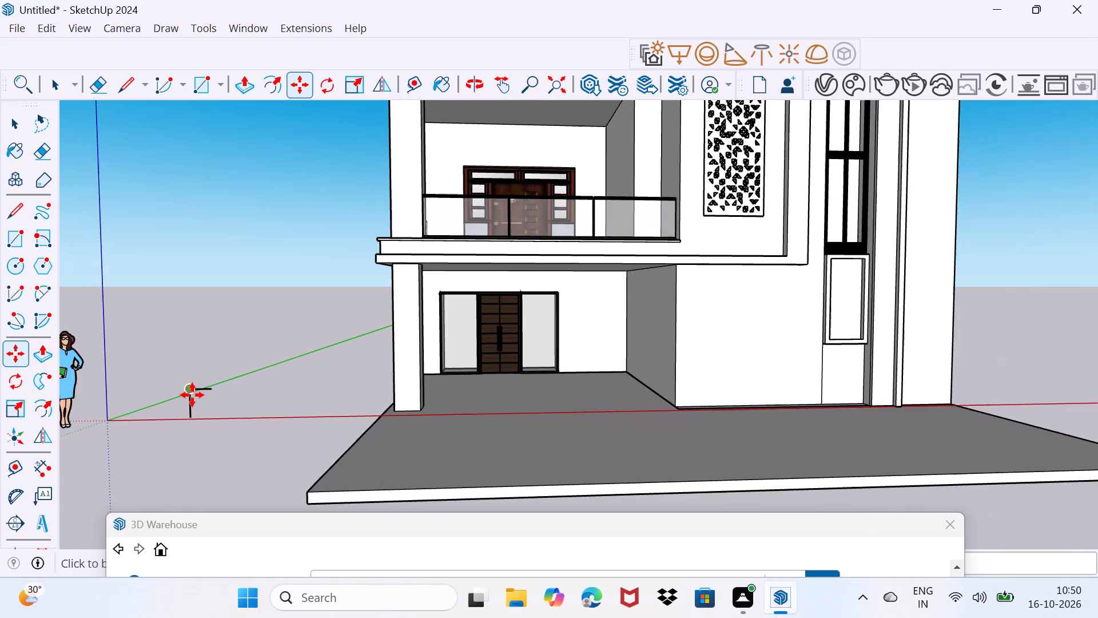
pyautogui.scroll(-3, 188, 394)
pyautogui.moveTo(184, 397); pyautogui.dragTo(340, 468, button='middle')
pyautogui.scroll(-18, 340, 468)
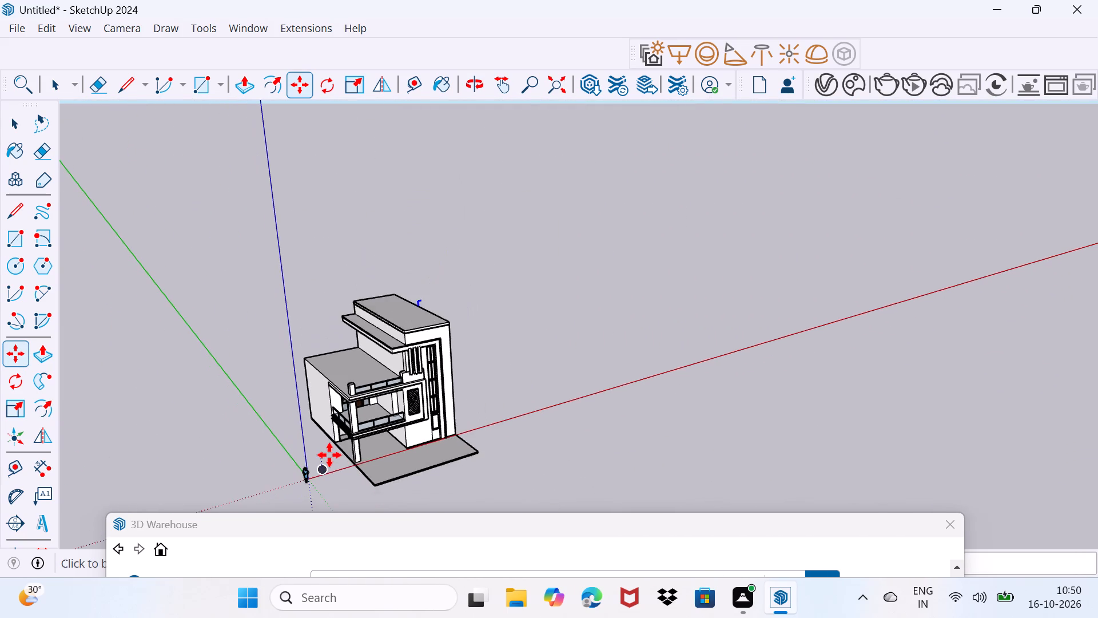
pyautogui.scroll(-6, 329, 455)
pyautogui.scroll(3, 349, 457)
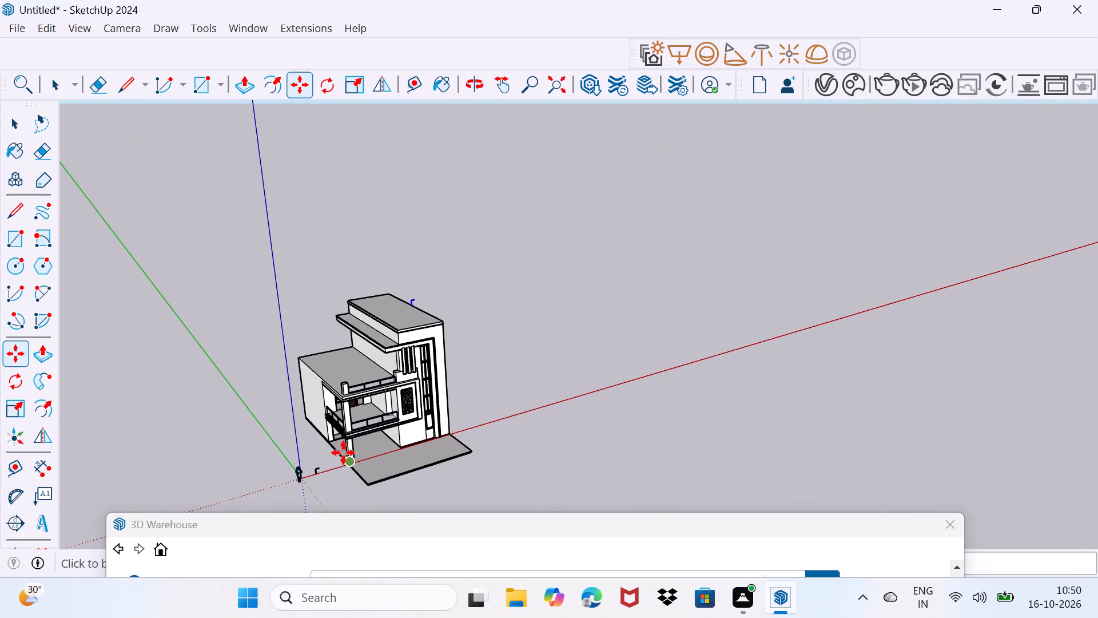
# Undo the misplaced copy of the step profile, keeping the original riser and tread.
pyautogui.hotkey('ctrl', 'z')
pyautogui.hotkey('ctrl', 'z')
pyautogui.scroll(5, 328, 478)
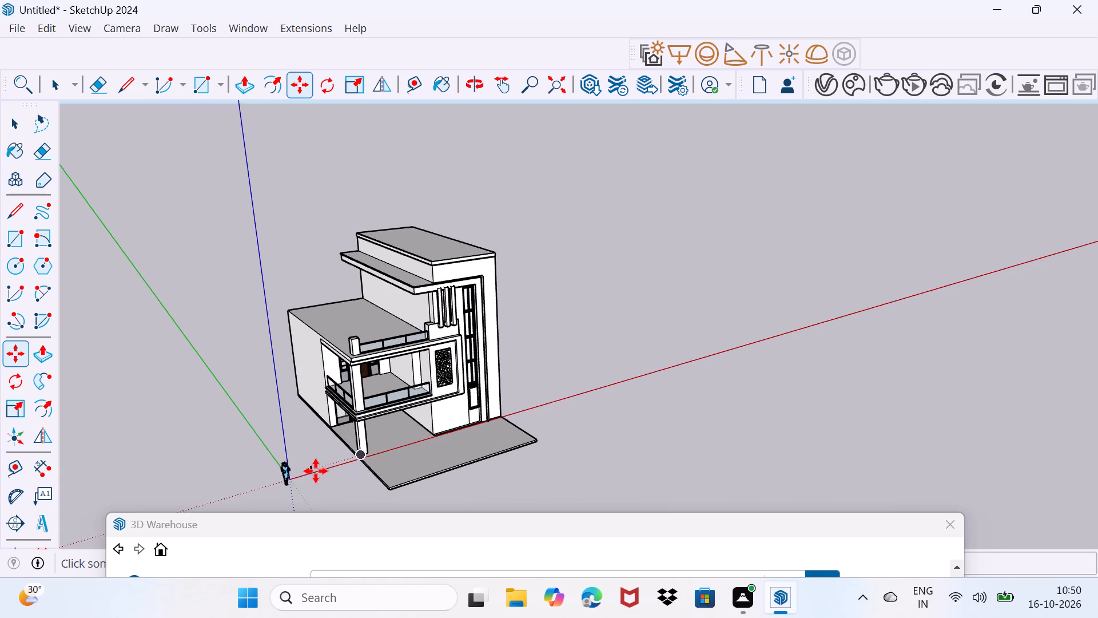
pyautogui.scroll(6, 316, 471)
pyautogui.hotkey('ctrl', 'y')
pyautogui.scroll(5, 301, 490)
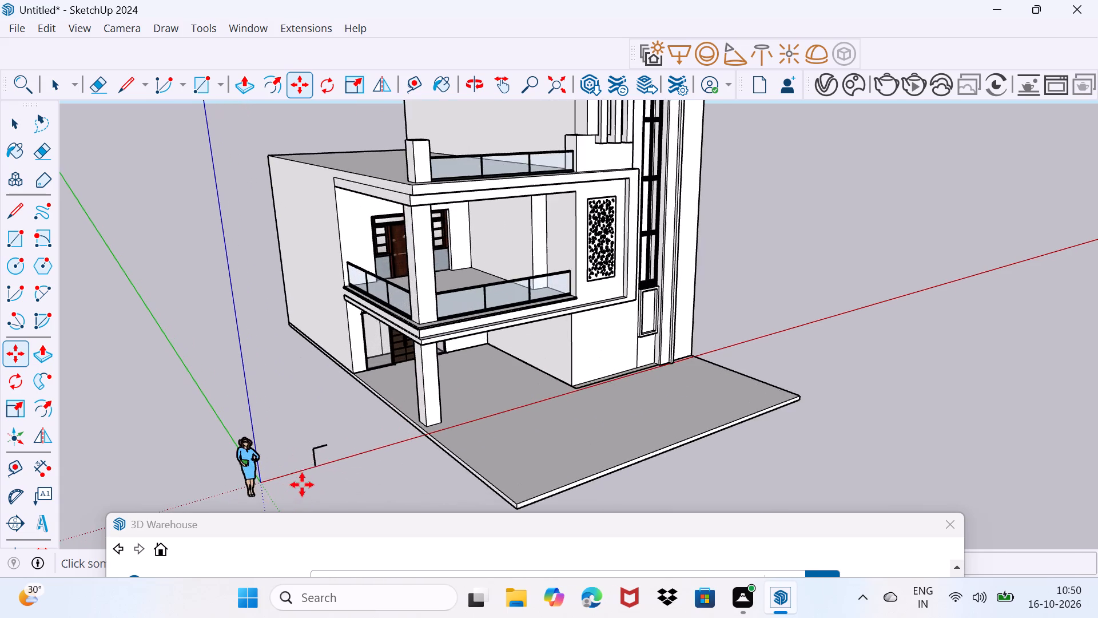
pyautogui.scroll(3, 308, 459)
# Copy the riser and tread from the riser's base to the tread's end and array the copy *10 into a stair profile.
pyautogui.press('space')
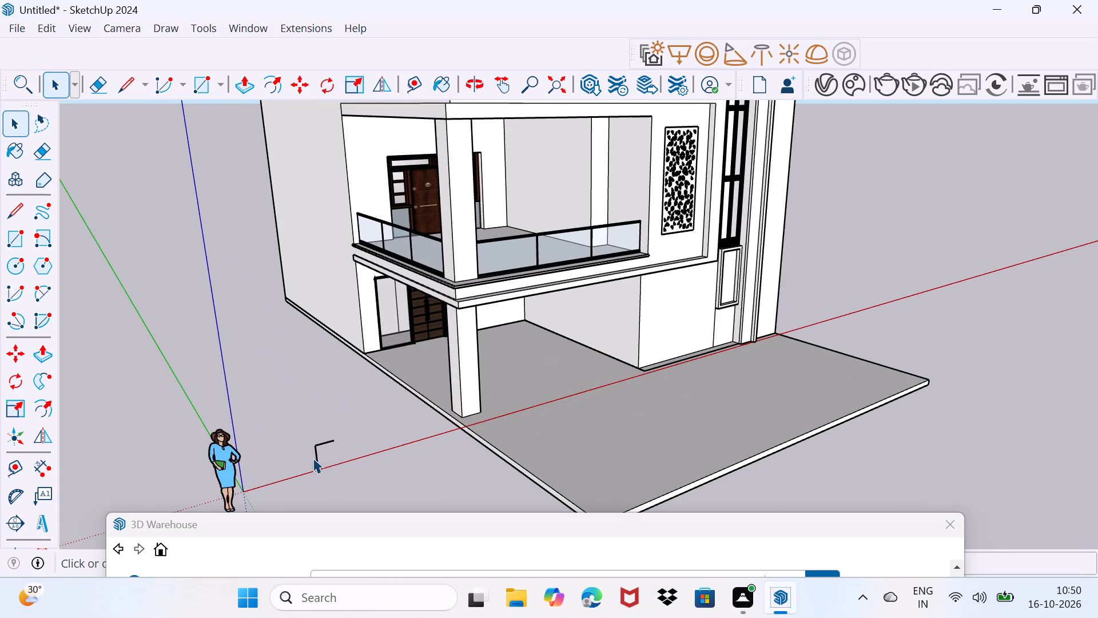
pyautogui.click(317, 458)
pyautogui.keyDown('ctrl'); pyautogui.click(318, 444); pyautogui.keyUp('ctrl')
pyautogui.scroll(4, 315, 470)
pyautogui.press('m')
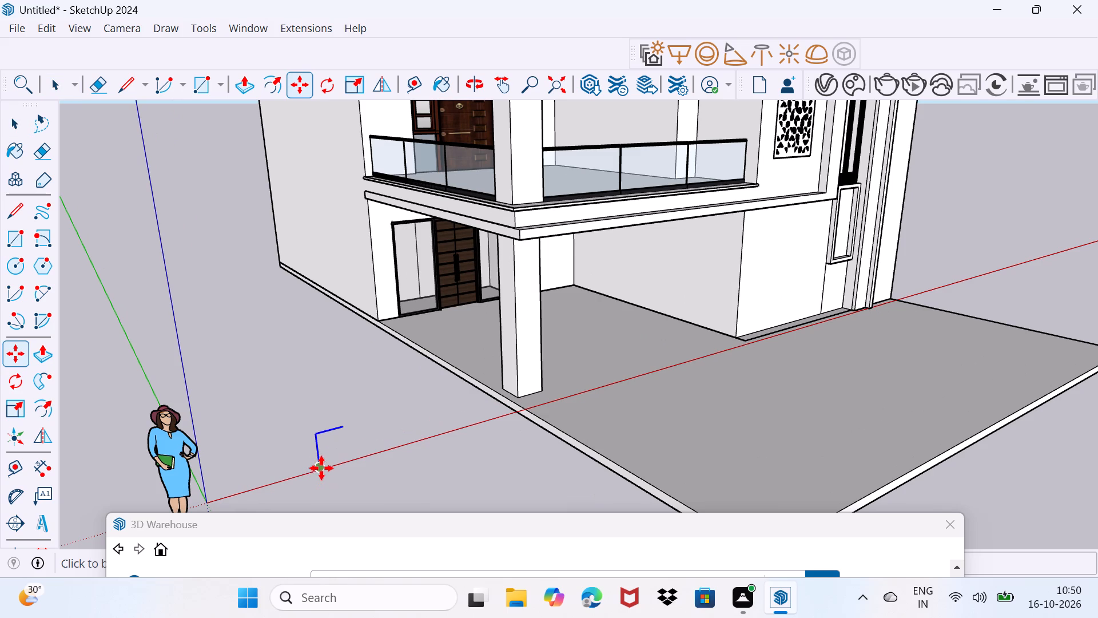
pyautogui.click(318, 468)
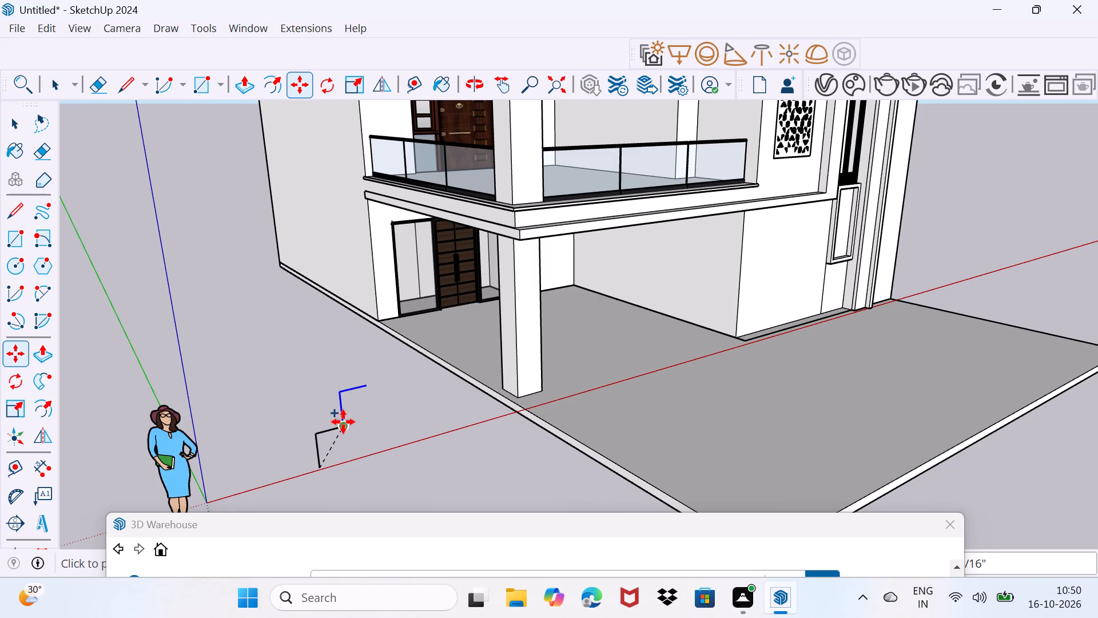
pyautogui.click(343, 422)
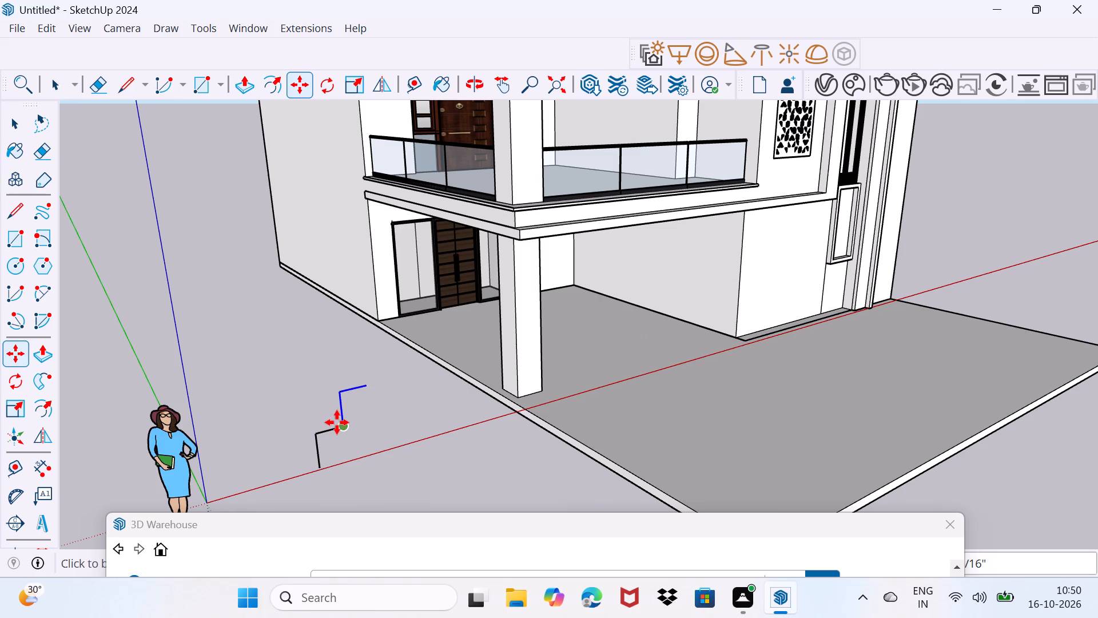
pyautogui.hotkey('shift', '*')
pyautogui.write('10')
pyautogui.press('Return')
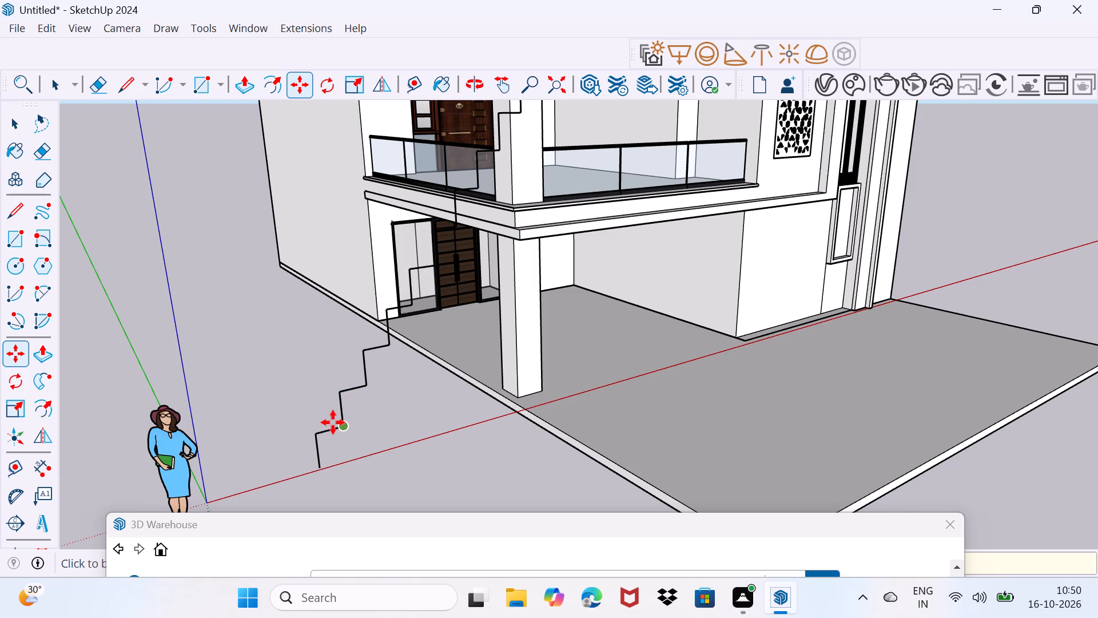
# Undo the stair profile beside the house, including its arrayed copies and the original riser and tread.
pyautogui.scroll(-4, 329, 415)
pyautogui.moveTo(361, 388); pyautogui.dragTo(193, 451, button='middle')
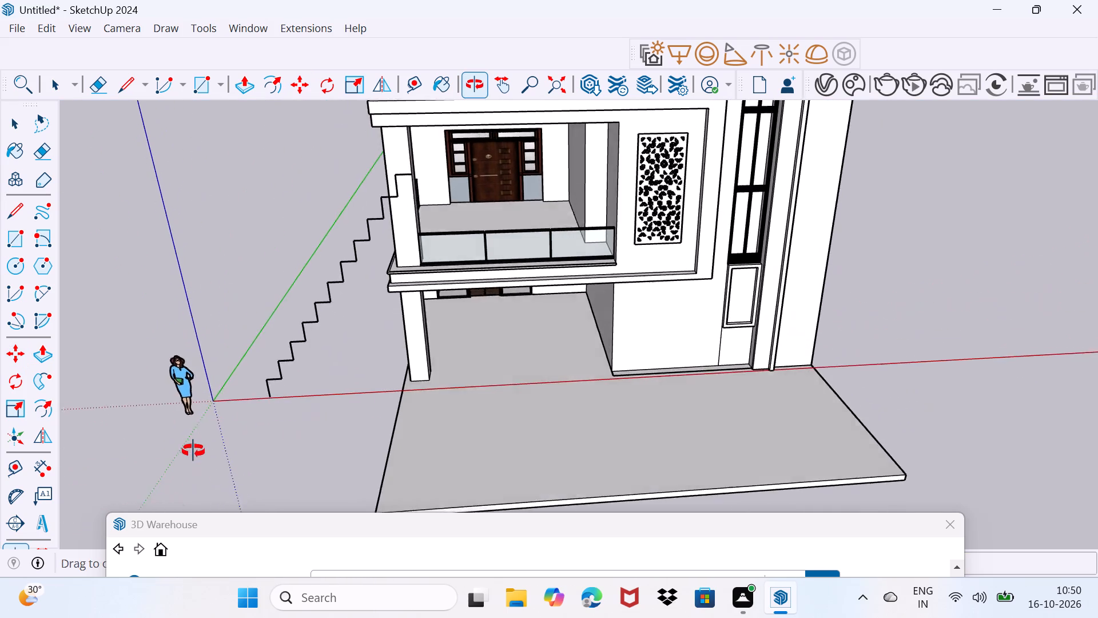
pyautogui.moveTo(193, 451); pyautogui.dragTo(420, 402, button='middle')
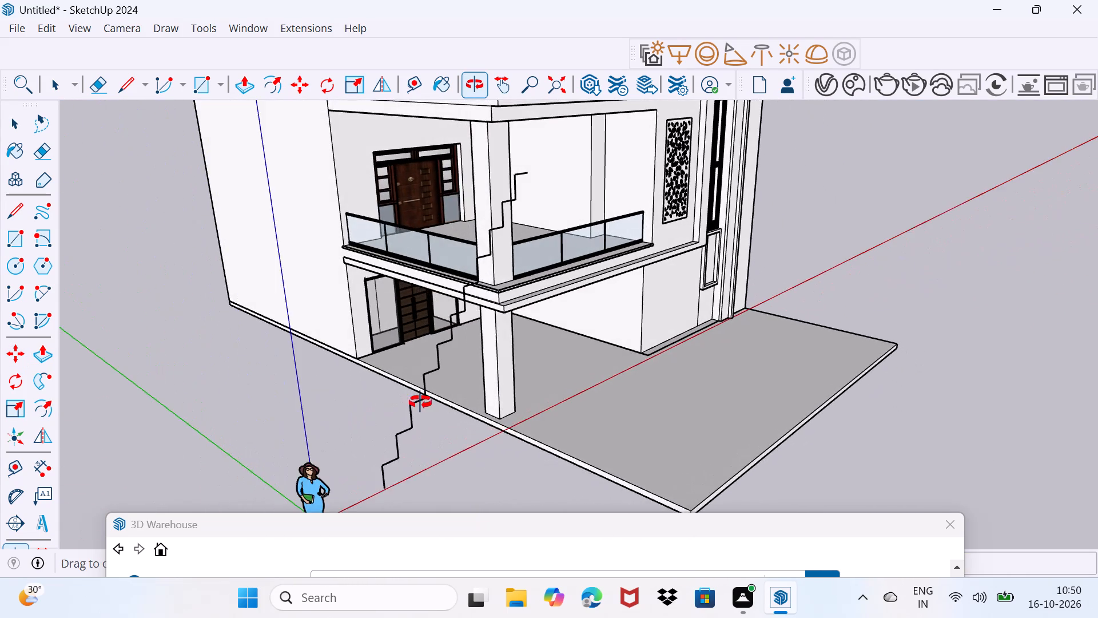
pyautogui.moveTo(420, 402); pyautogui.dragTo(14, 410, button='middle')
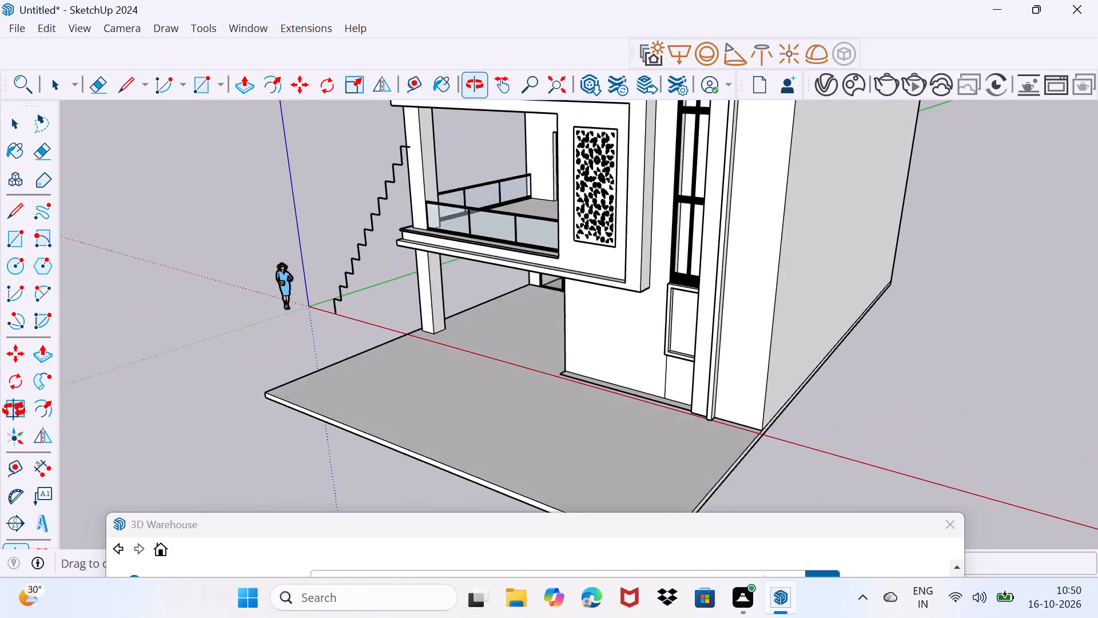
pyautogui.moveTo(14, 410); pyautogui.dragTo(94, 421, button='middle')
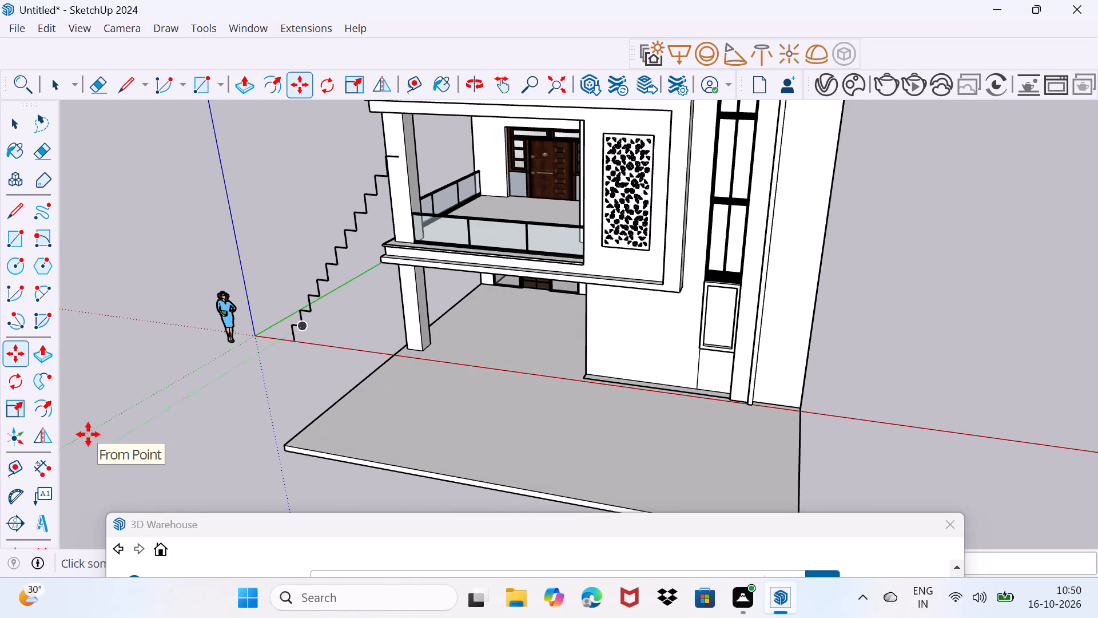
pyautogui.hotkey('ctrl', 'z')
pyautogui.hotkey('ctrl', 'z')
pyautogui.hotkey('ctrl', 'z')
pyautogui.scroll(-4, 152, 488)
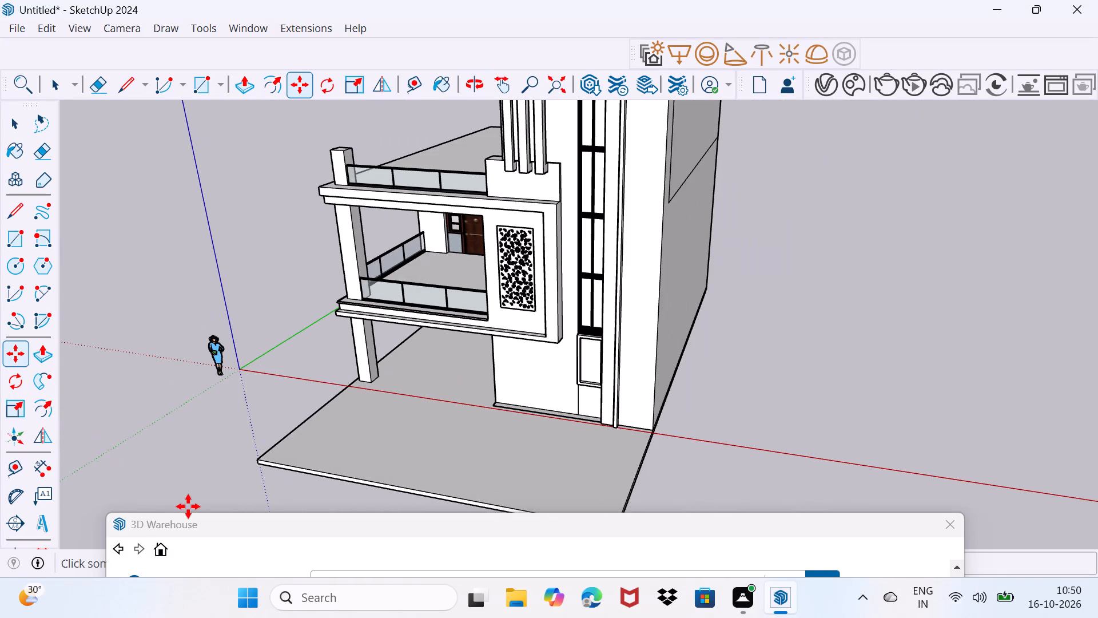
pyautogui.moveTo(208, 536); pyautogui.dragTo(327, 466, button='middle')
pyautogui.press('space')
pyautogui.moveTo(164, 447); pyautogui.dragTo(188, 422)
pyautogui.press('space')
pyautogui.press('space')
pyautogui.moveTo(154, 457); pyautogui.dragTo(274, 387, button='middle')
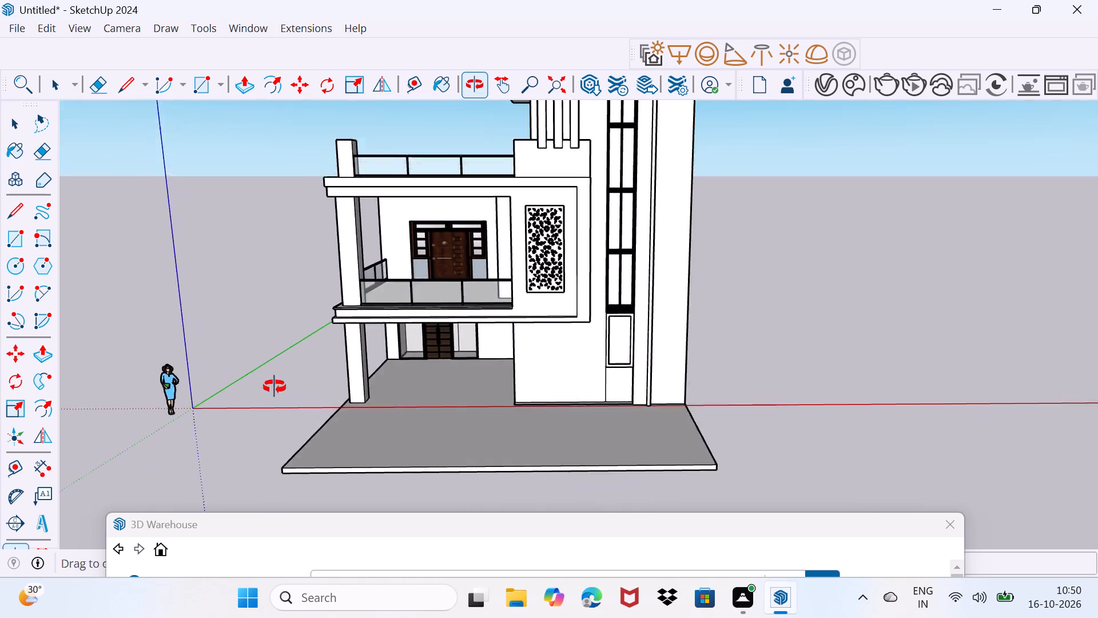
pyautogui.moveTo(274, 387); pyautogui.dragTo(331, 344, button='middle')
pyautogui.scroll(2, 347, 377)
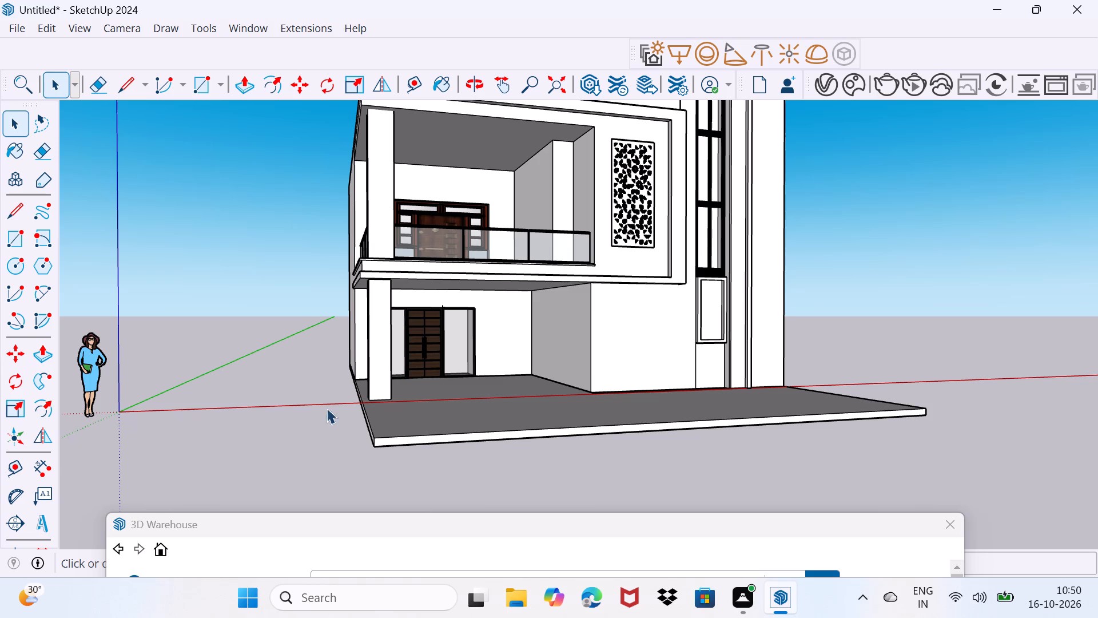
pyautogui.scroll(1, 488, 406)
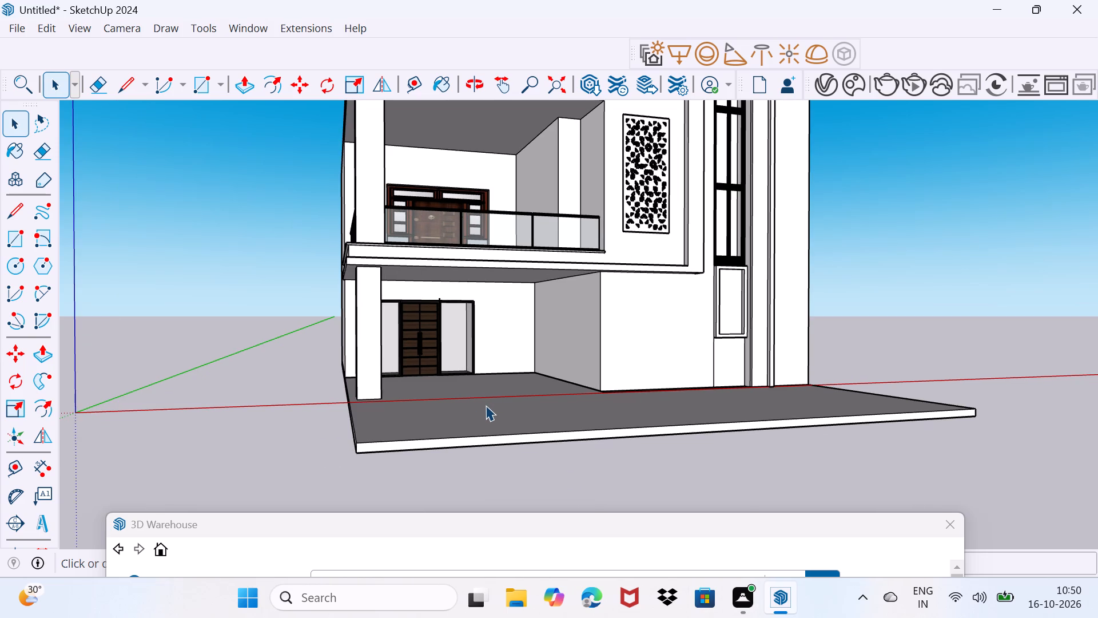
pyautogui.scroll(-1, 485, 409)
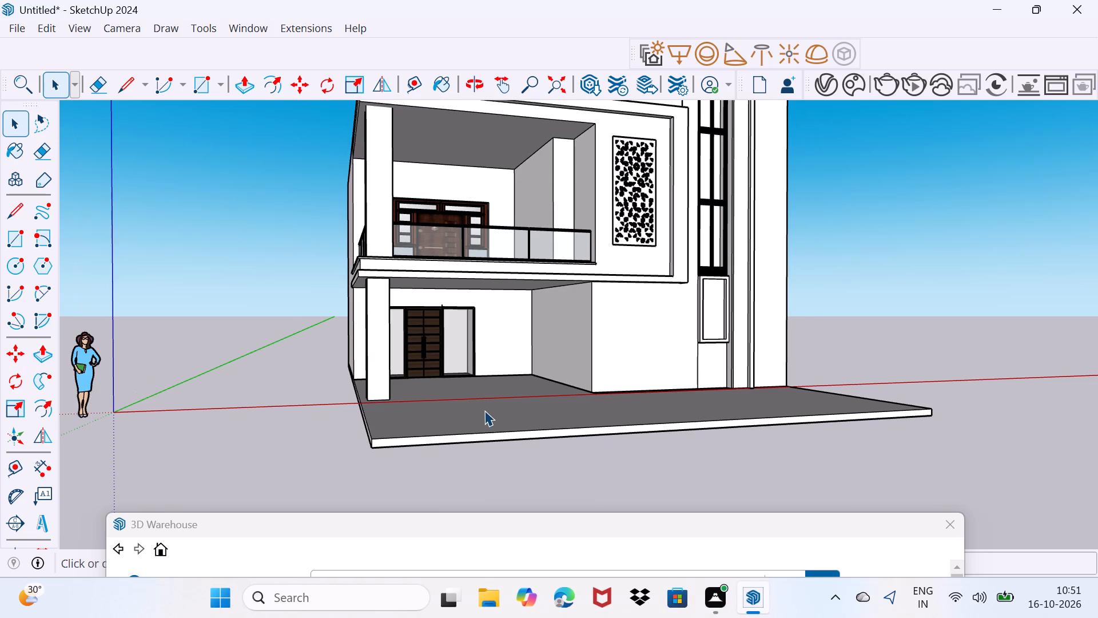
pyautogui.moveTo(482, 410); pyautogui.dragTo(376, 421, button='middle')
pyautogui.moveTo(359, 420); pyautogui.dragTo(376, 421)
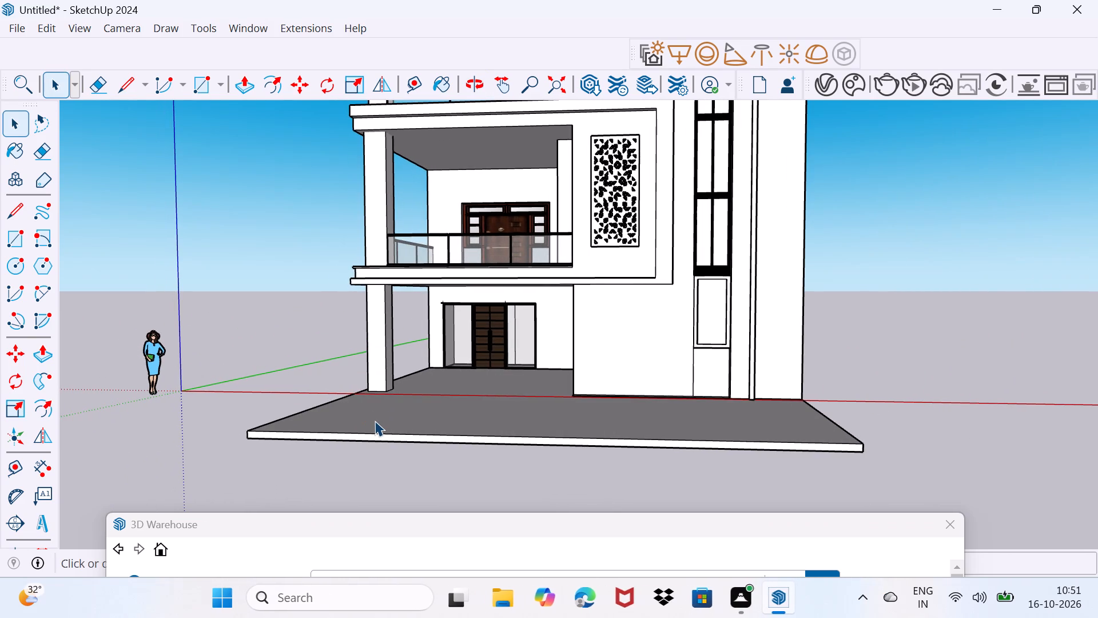
# Close and reopen the 3D Warehouse window, and move it up over the model so that its search results are accessible.
pyautogui.click(244, 26)
pyautogui.moveTo(235, 535); pyautogui.dragTo(279, 447)
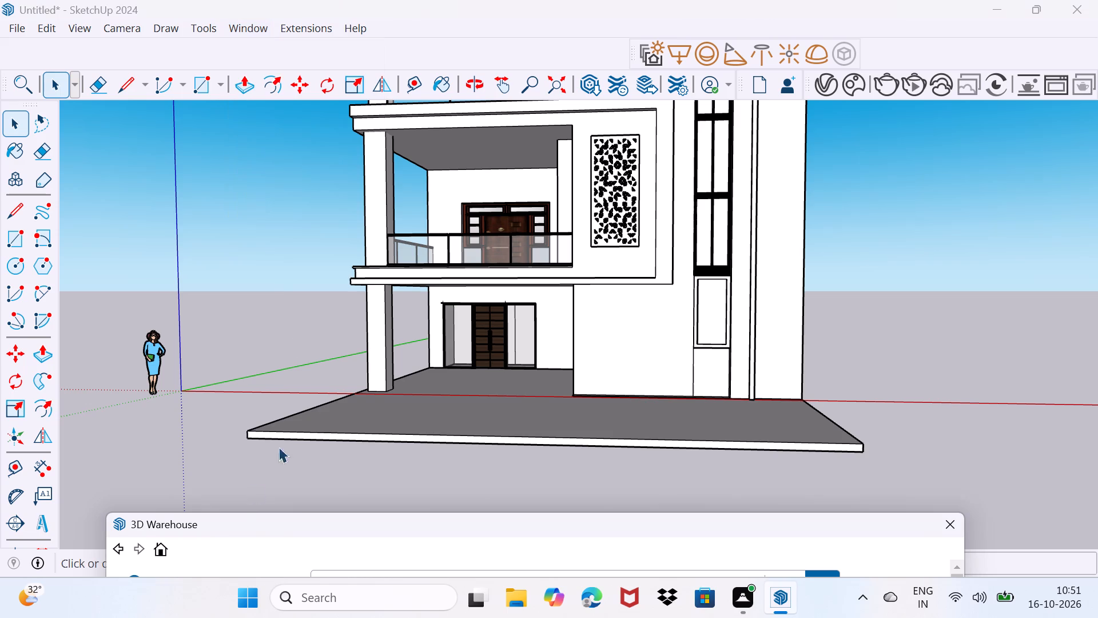
pyautogui.moveTo(279, 447); pyautogui.dragTo(538, 153)
pyautogui.moveTo(305, 549); pyautogui.dragTo(420, 287)
pyautogui.moveTo(486, 553); pyautogui.dragTo(574, 335)
pyautogui.moveTo(828, 545); pyautogui.dragTo(889, 422)
pyautogui.moveTo(900, 556); pyautogui.dragTo(932, 463)
pyautogui.moveTo(176, 546); pyautogui.dragTo(224, 470)
pyautogui.moveTo(326, 550); pyautogui.dragTo(373, 492)
pyautogui.moveTo(339, 569); pyautogui.dragTo(374, 521)
pyautogui.moveTo(374, 521); pyautogui.dragTo(399, 490)
pyautogui.click(954, 533)
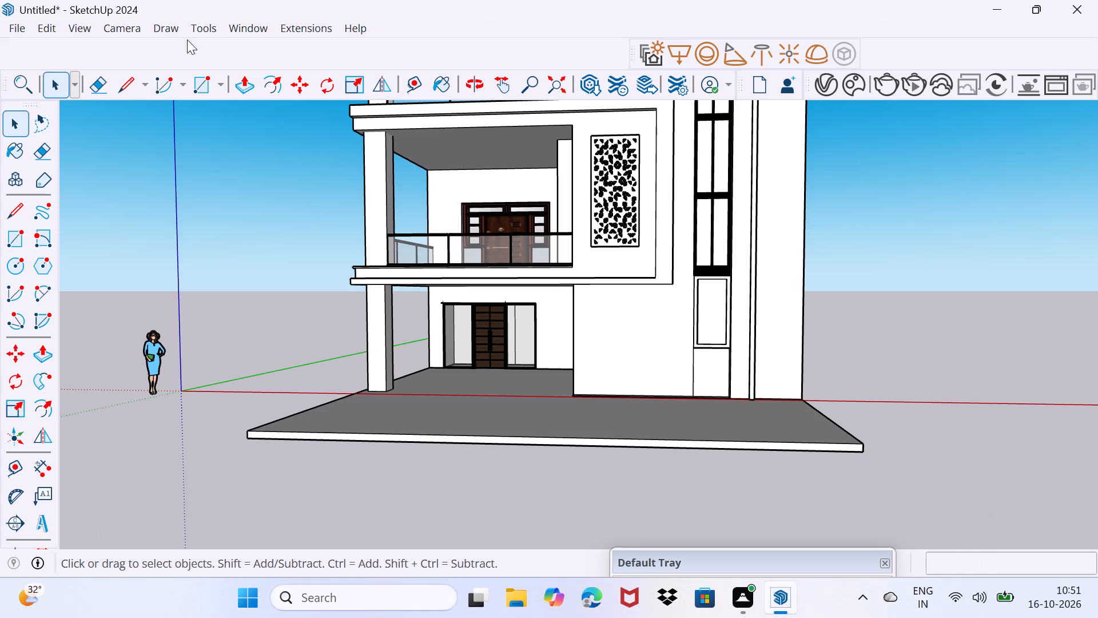
pyautogui.click(245, 33)
pyautogui.click(294, 160)
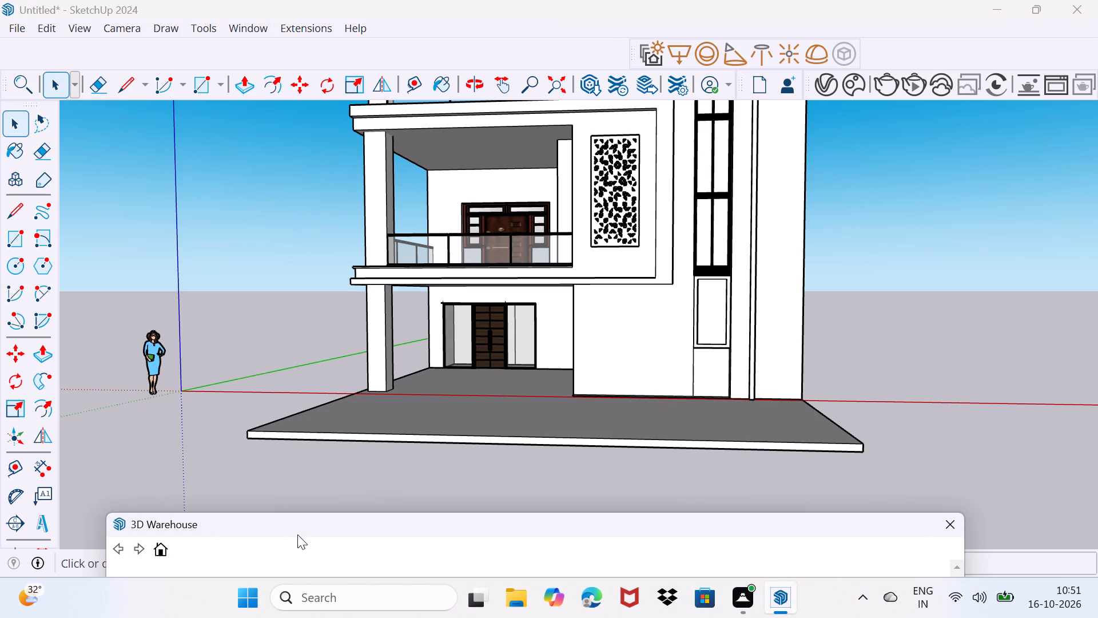
pyautogui.moveTo(298, 535); pyautogui.dragTo(353, 127)
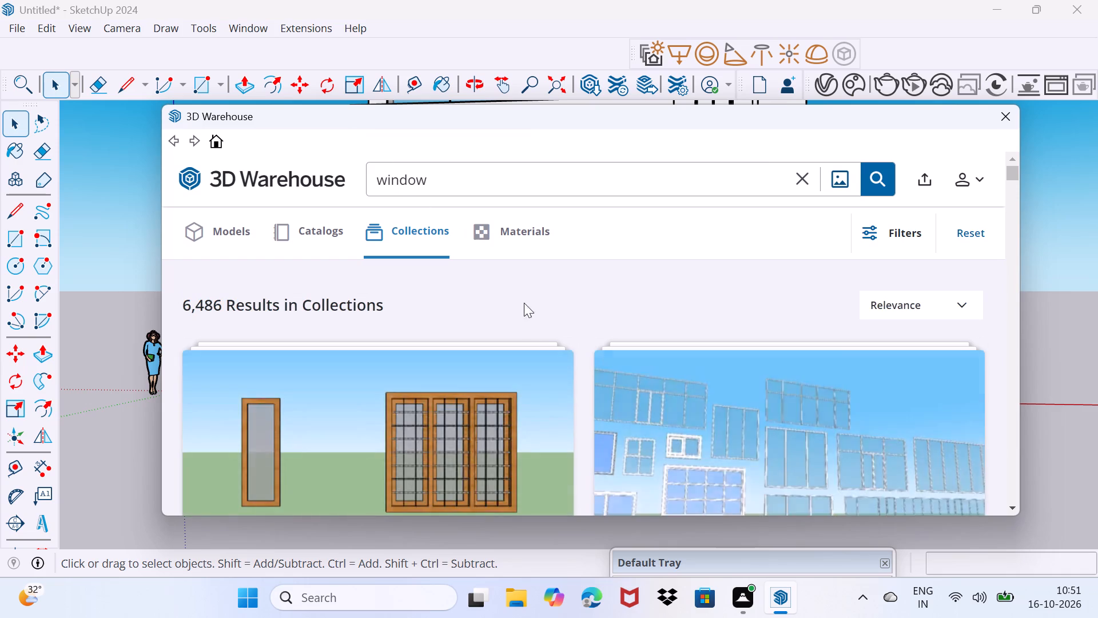
# Browse the collections found for "window" and open the Windows collection that includes the Window double black model.
pyautogui.scroll(-3, 525, 350)
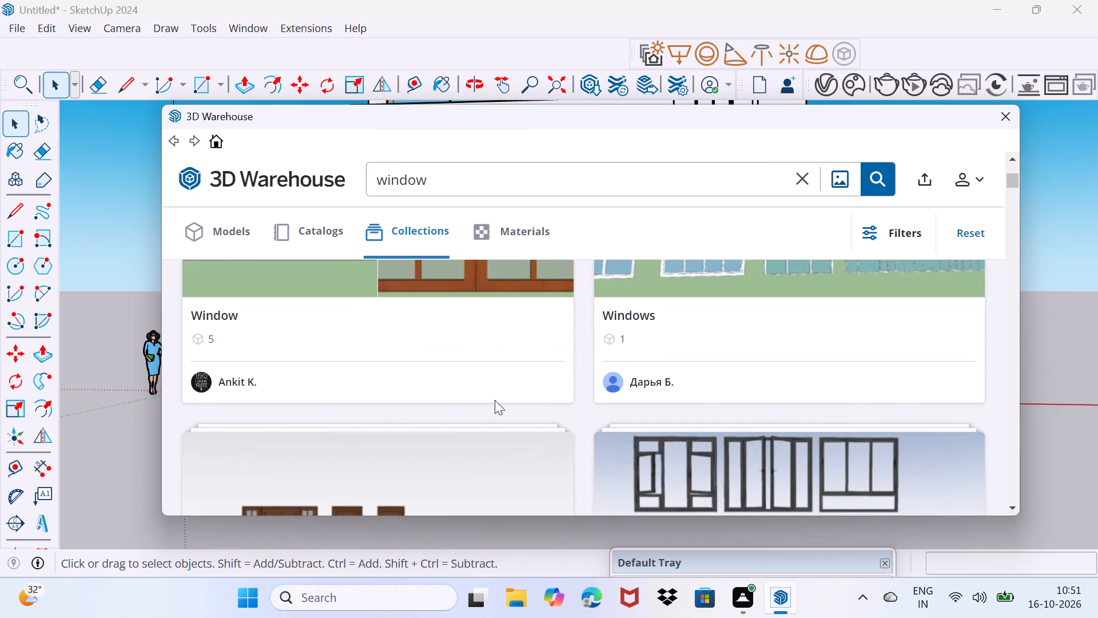
pyautogui.scroll(-3, 495, 400)
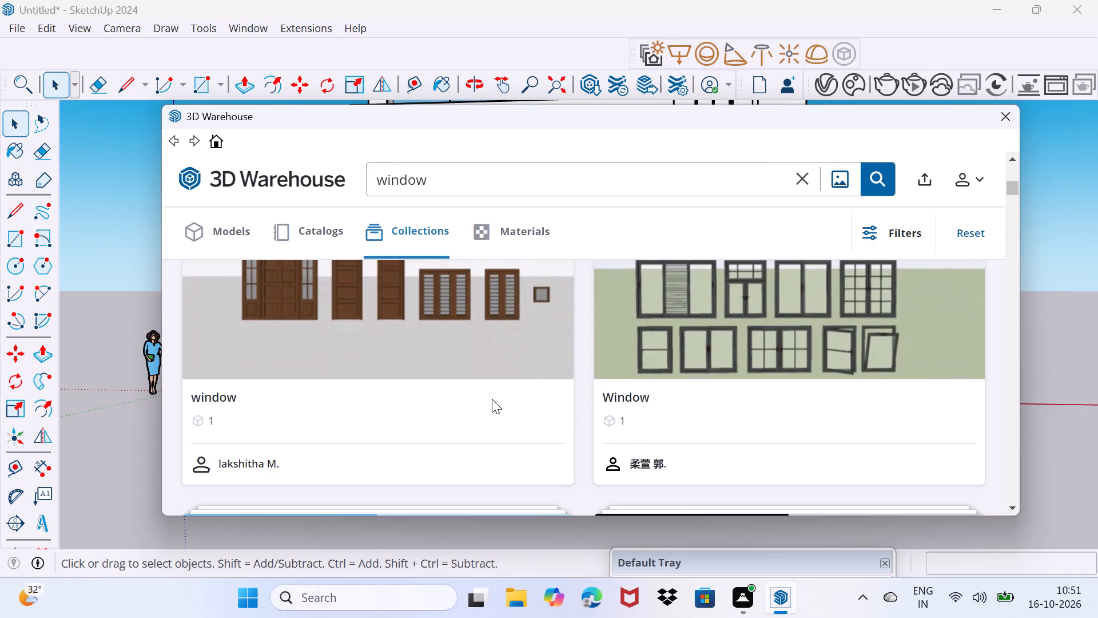
pyautogui.scroll(-5, 492, 399)
pyautogui.scroll(1, 491, 399)
pyautogui.scroll(-3, 383, 360)
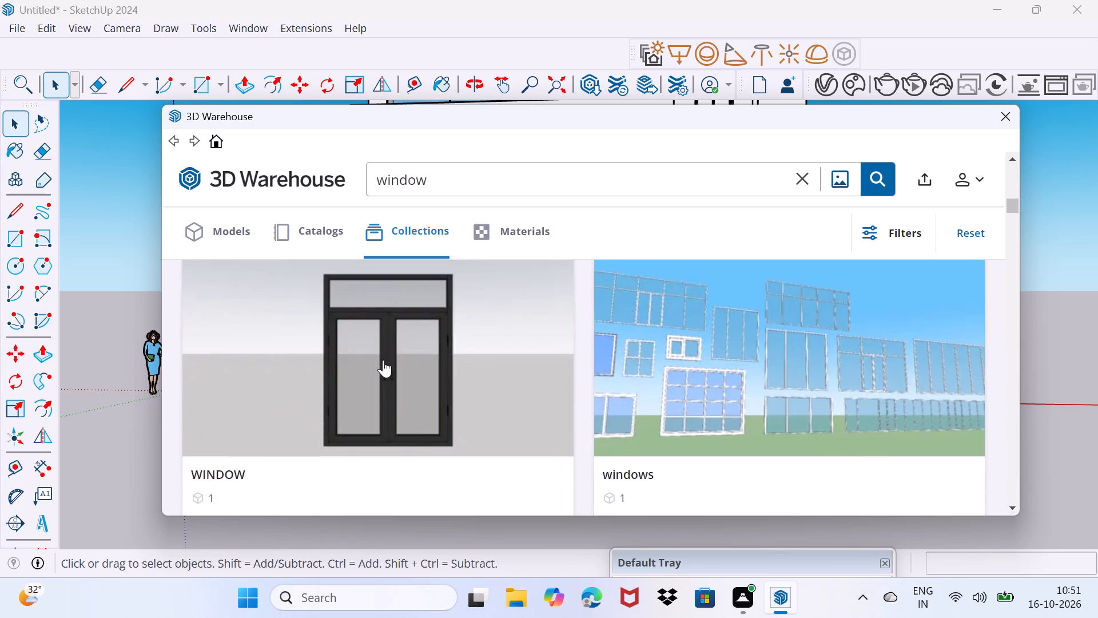
pyautogui.scroll(3, 383, 360)
pyautogui.click(419, 337)
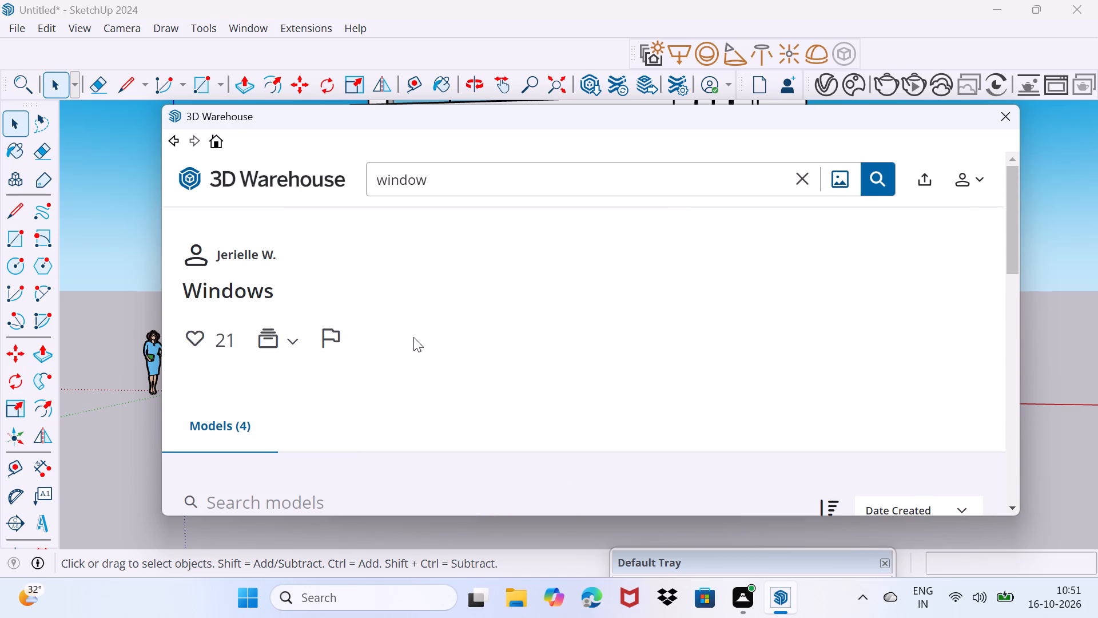
# Download Window double black into the model and place it on the paved slab in front of the house.
pyautogui.scroll(-5, 411, 340)
pyautogui.scroll(1, 519, 368)
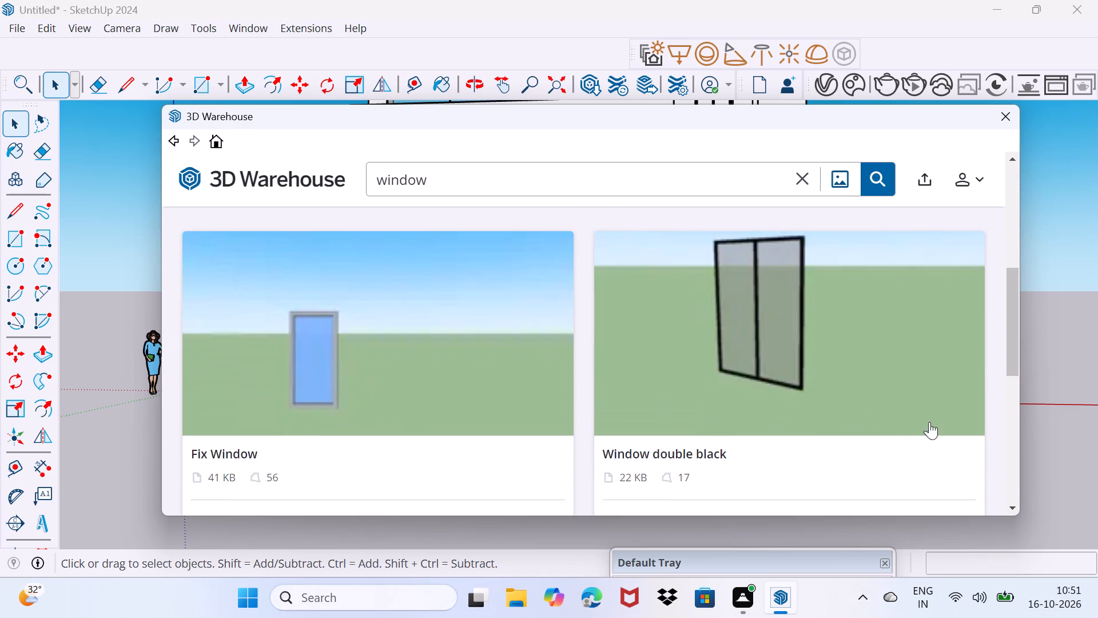
pyautogui.scroll(-3, 864, 425)
pyautogui.click(968, 266)
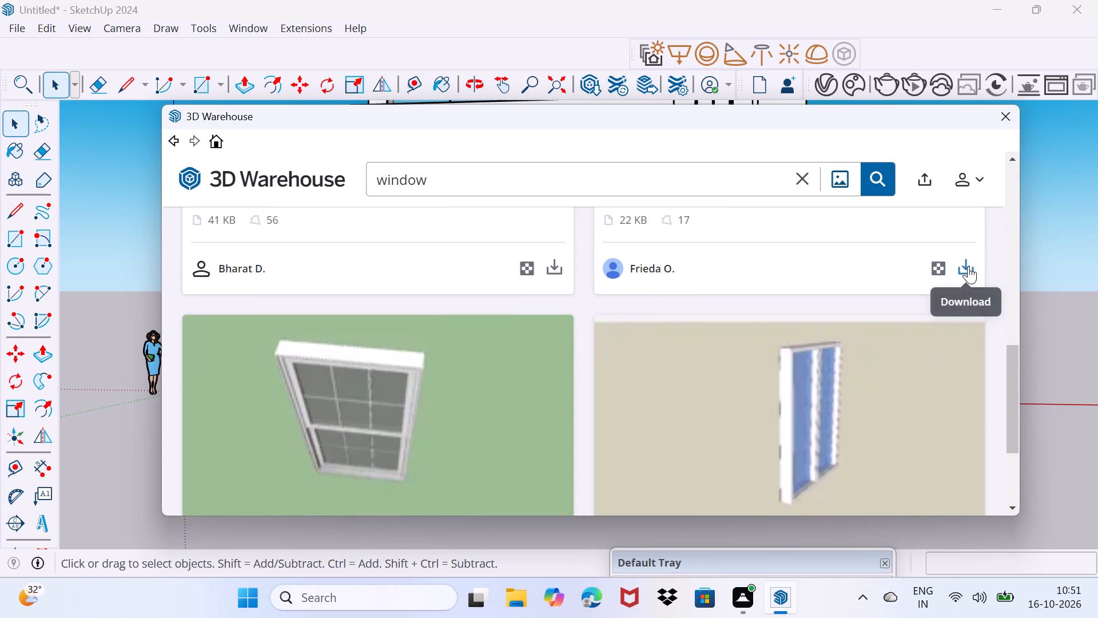
pyautogui.click(520, 340)
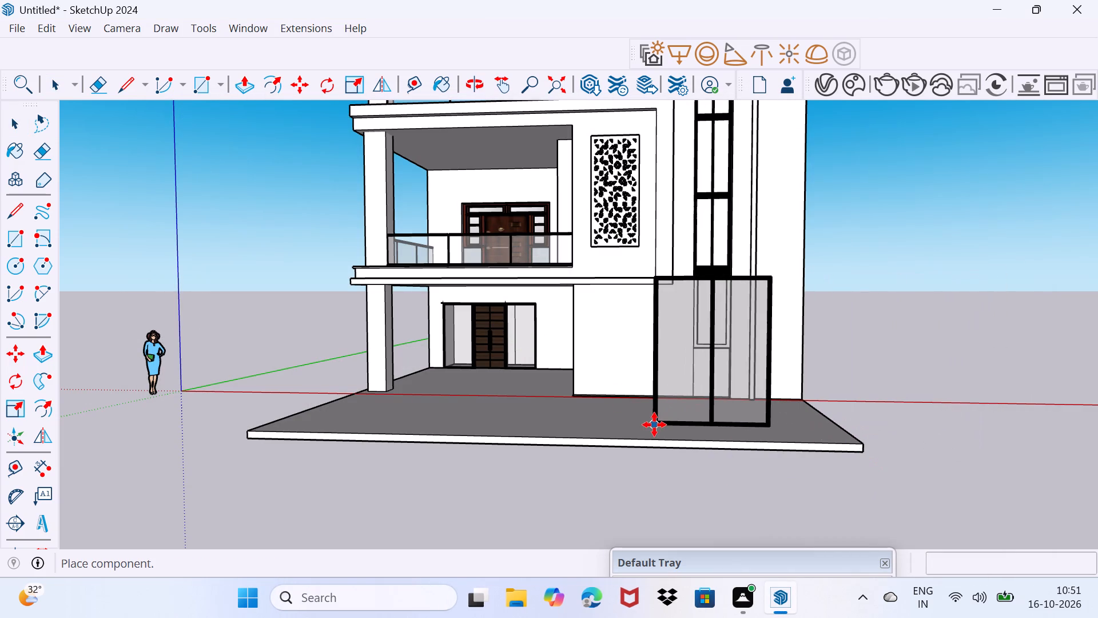
pyautogui.click(654, 425)
# Scale the placed double black window down from its top corner to roughly half its size.
pyautogui.moveTo(766, 392); pyautogui.dragTo(719, 409, button='middle')
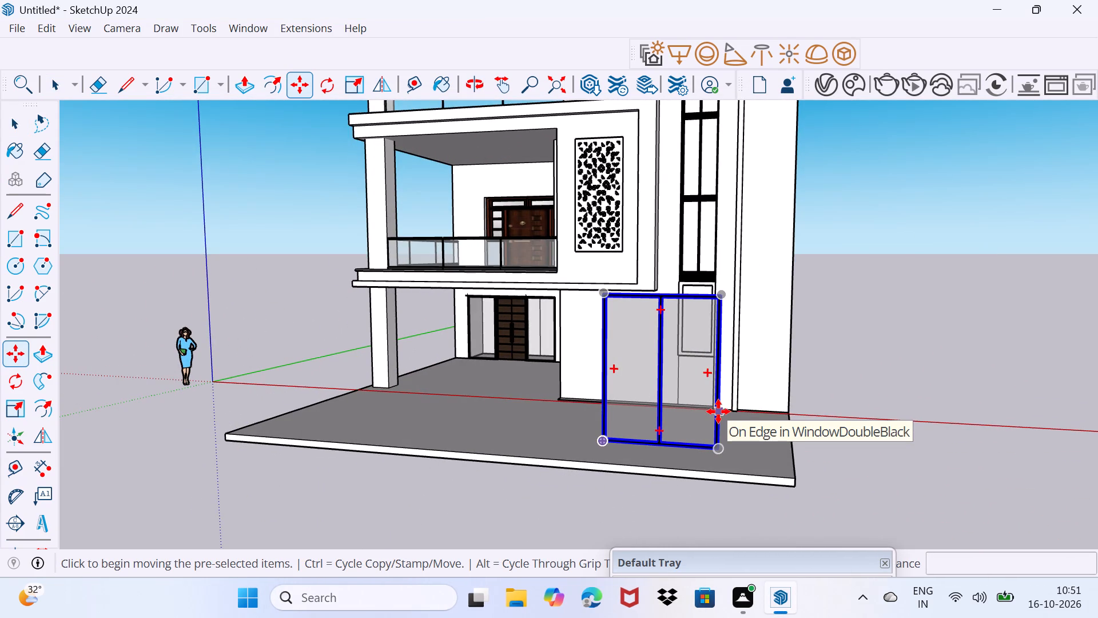
pyautogui.press('s')
pyautogui.moveTo(604, 292); pyautogui.dragTo(668, 413)
# Move the window about 14' 2 1/4" by its bottom corner to the lower corner of the framed recess below the tall window.
pyautogui.scroll(4, 723, 452)
pyautogui.moveTo(721, 449); pyautogui.dragTo(768, 462, button='middle')
pyautogui.scroll(4, 751, 461)
pyautogui.moveTo(750, 453); pyautogui.dragTo(751, 453, button='middle')
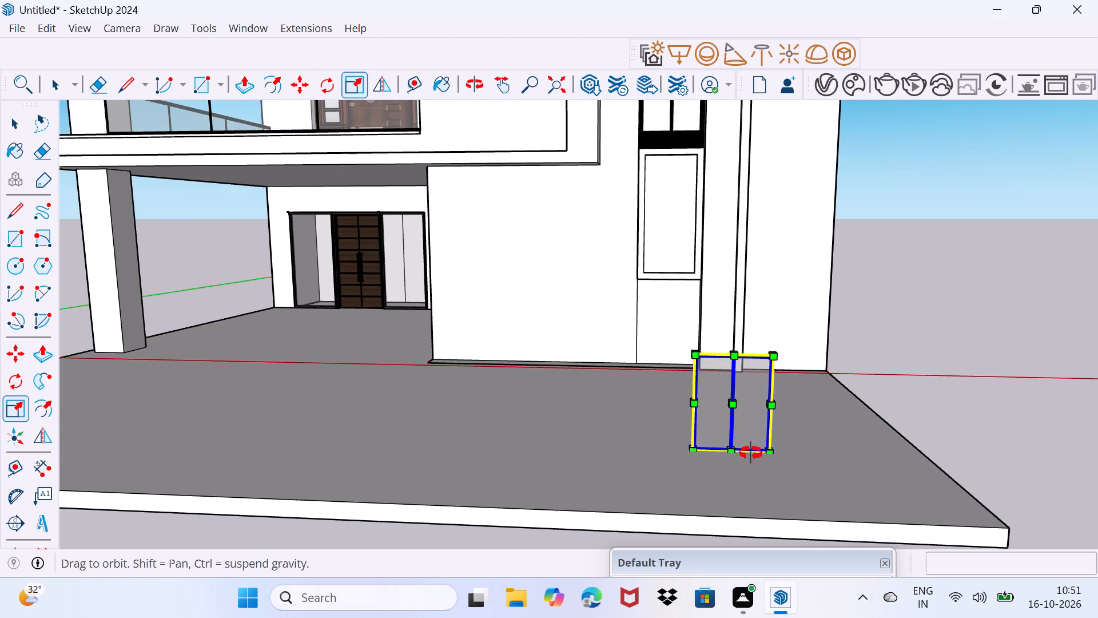
pyautogui.moveTo(751, 453); pyautogui.dragTo(770, 458, button='middle')
pyautogui.scroll(6, 778, 456)
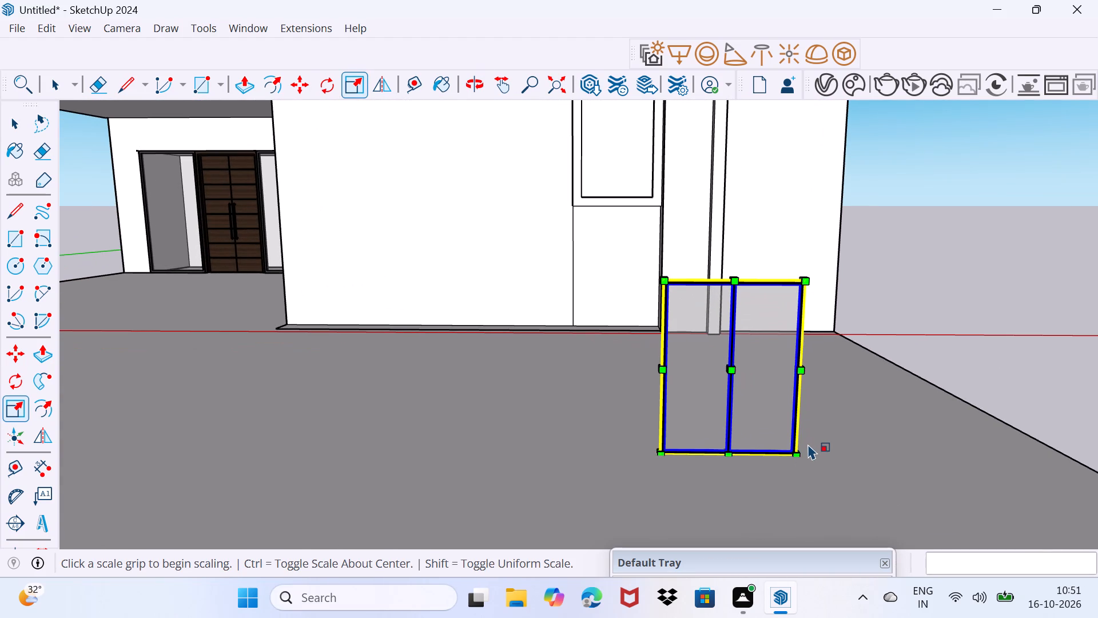
pyautogui.press('m')
pyautogui.click(798, 455)
pyautogui.scroll(4, 651, 266)
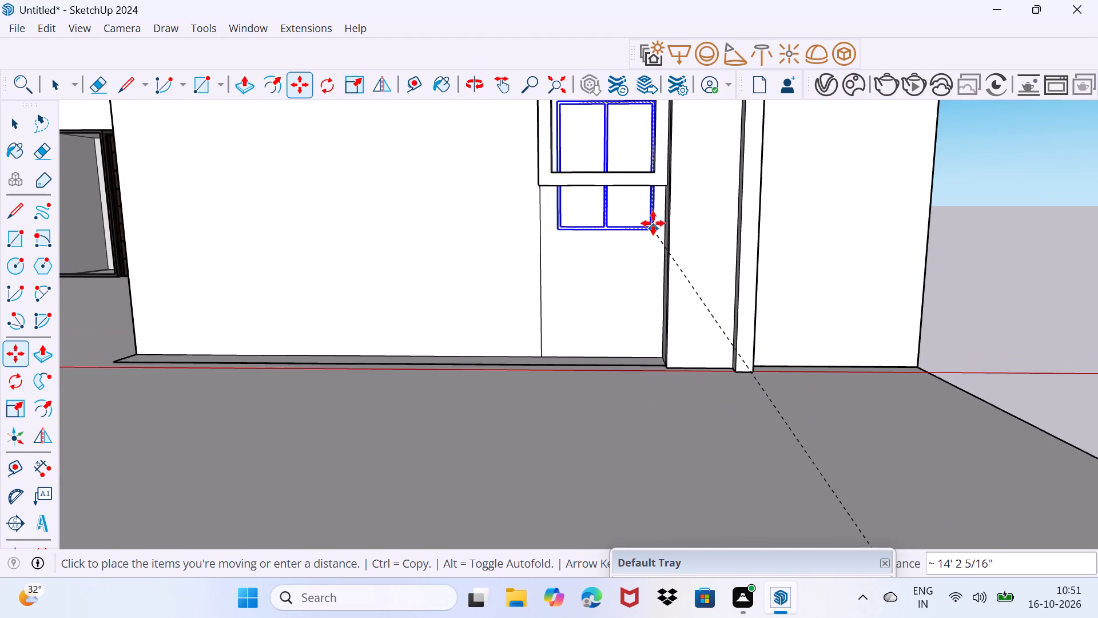
pyautogui.scroll(3, 636, 207)
pyautogui.click(665, 167)
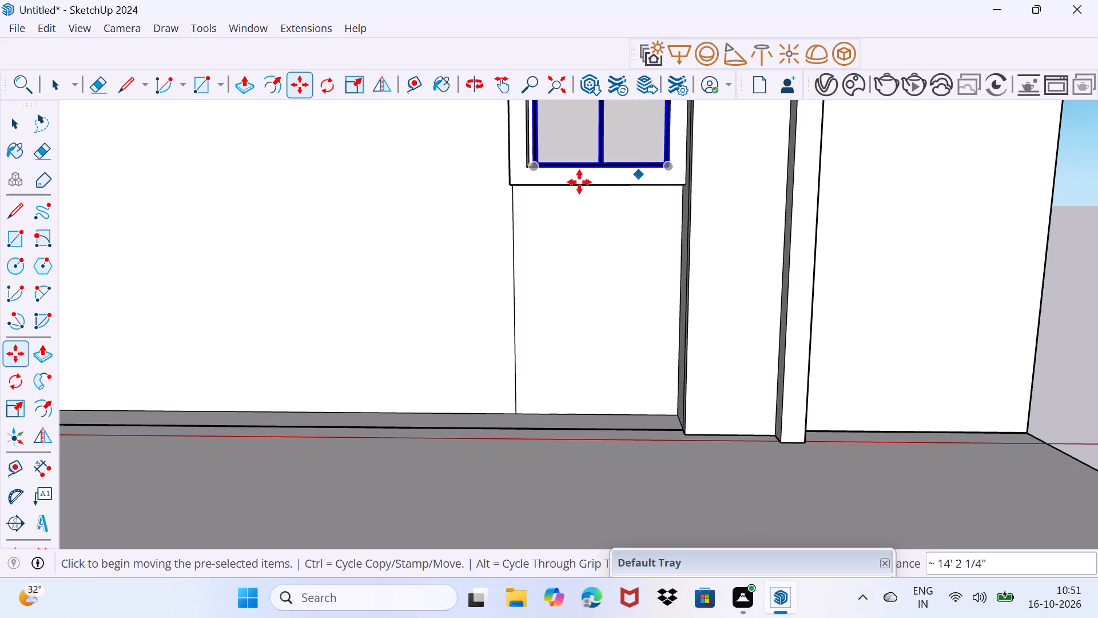
# Erase the vertical line on the wall directly below the framed recess.
pyautogui.moveTo(577, 179); pyautogui.dragTo(611, 426, button='middle')
pyautogui.moveTo(606, 438); pyautogui.dragTo(693, 447, button='middle')
pyautogui.press('space')
pyautogui.press('e')
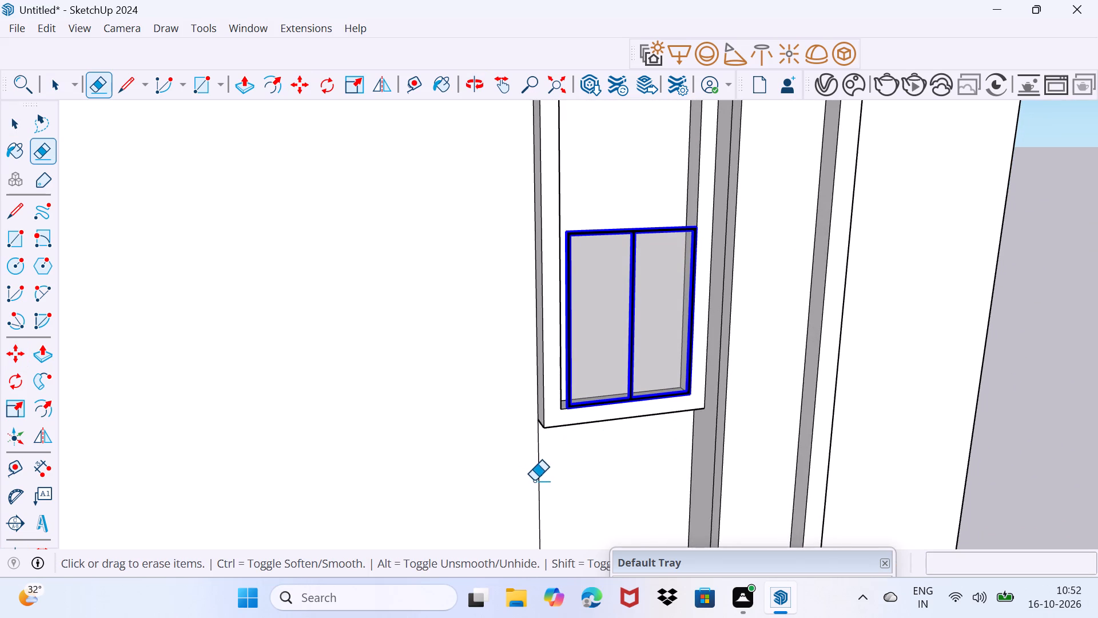
pyautogui.moveTo(542, 478); pyautogui.dragTo(523, 489)
pyautogui.scroll(4, 578, 356)
pyautogui.press('space')
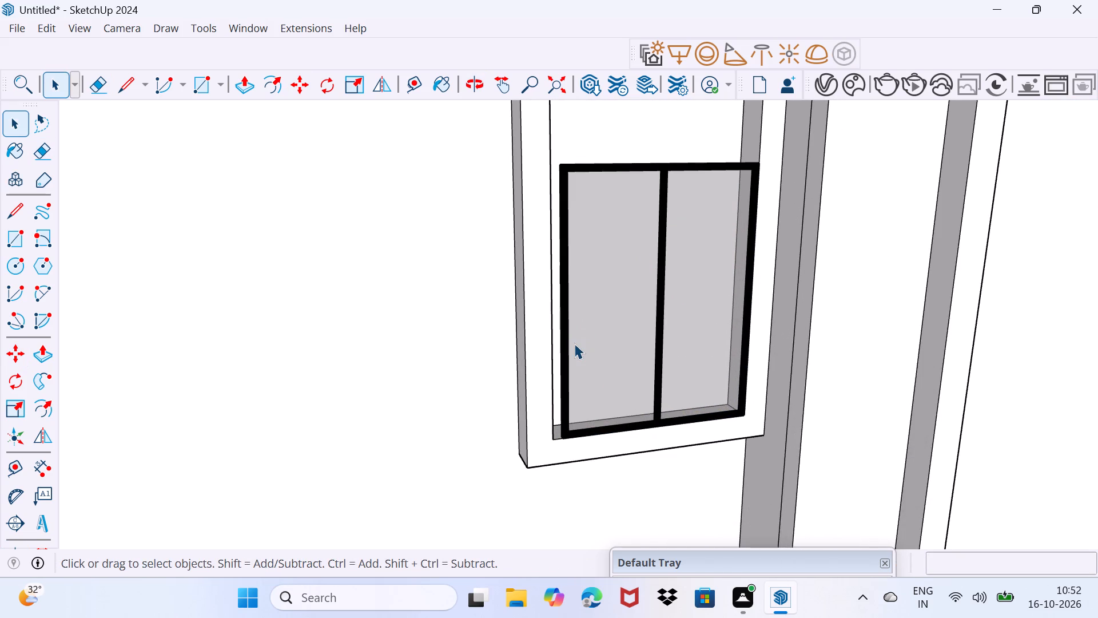
# Scale the double black window's width by about 1.05 so that its side meets the inner edge of the recess.
pyautogui.click(574, 343)
pyautogui.press('s')
pyautogui.scroll(8, 546, 317)
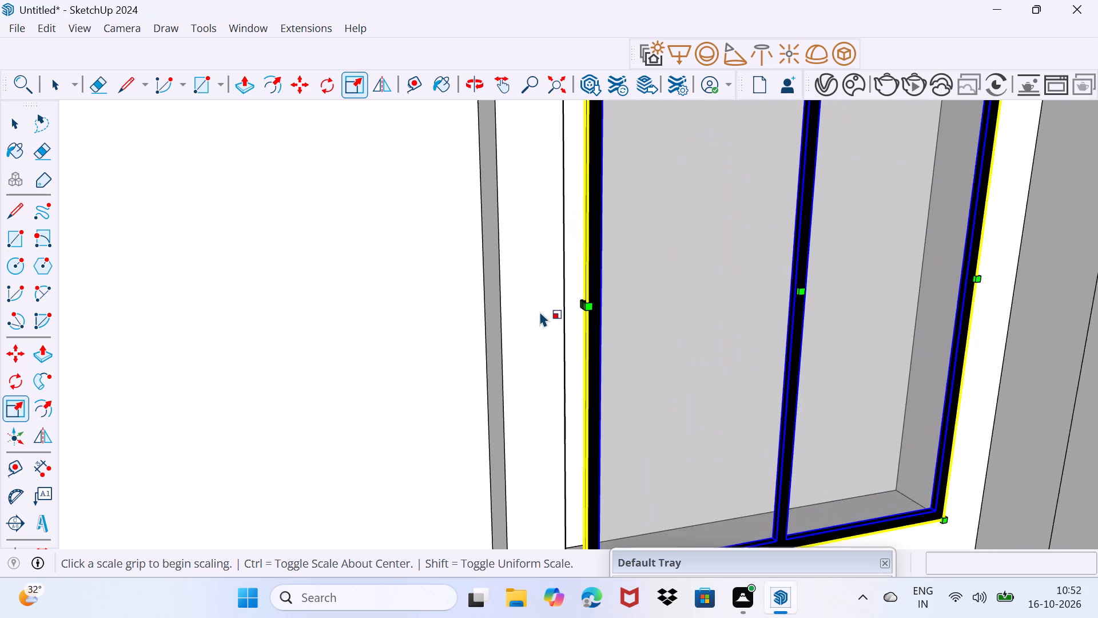
pyautogui.scroll(1, 562, 344)
pyautogui.moveTo(563, 344); pyautogui.dragTo(623, 345, button='middle')
pyautogui.scroll(8, 634, 324)
pyautogui.scroll(4, 662, 280)
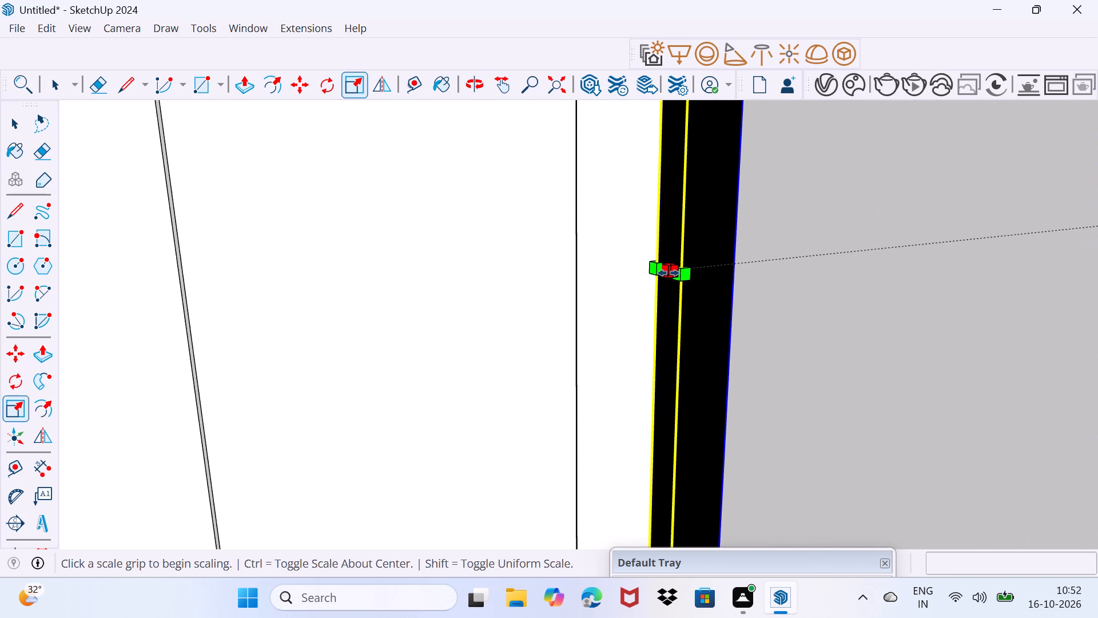
pyautogui.click(669, 273)
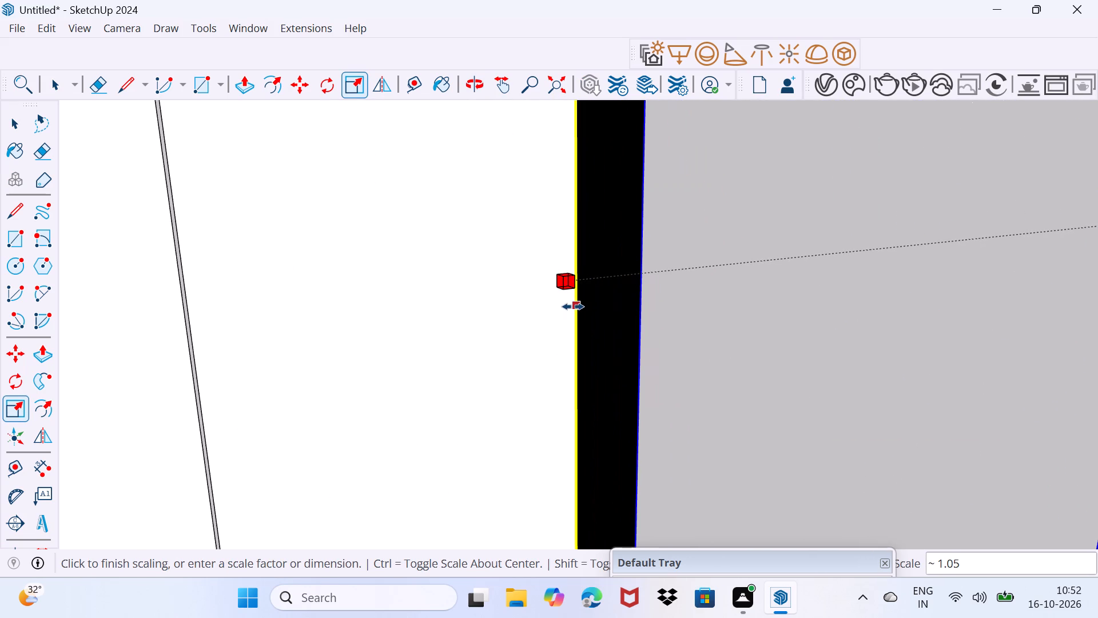
pyautogui.click(572, 307)
pyautogui.press('space')
pyautogui.moveTo(524, 327); pyautogui.dragTo(526, 321)
# Scale the double black window's height from its top edge to fit the framed recess.
pyautogui.scroll(-9, 531, 308)
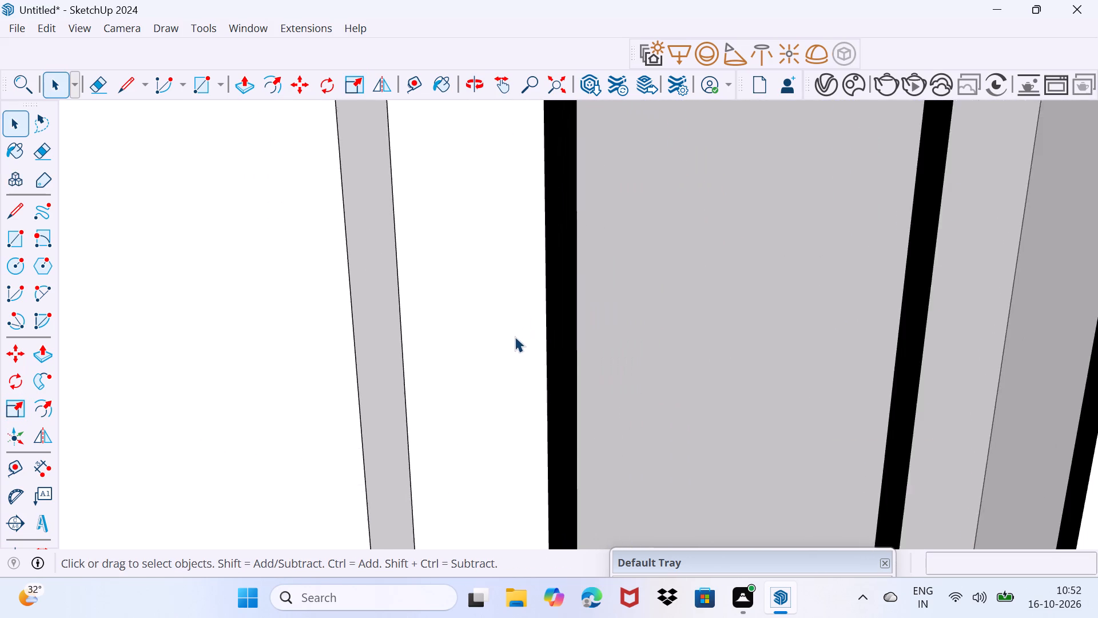
pyautogui.scroll(-11, 515, 336)
pyautogui.keyDown('shift'); pyautogui.moveTo(590, 302); pyautogui.dragTo(543, 497, button='middle'); pyautogui.keyUp('shift')
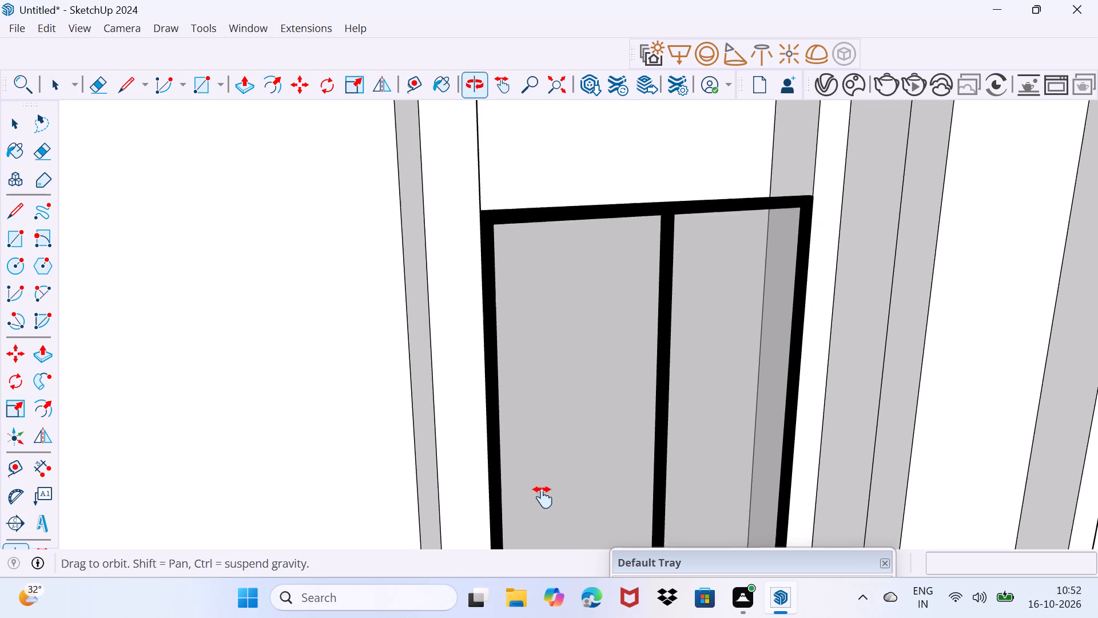
pyautogui.keyDown('shift'); pyautogui.moveTo(543, 497); pyautogui.dragTo(540, 506, button='middle'); pyautogui.keyUp('shift')
pyautogui.press('s')
pyautogui.scroll(3, 649, 277)
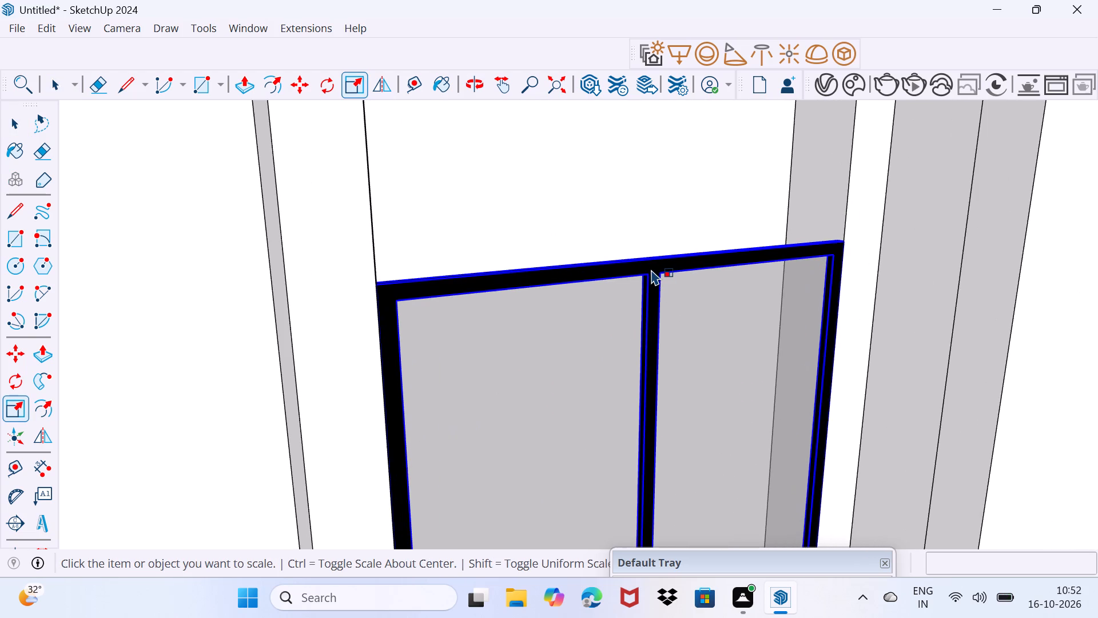
pyautogui.moveTo(651, 270); pyautogui.dragTo(654, 299, button='middle')
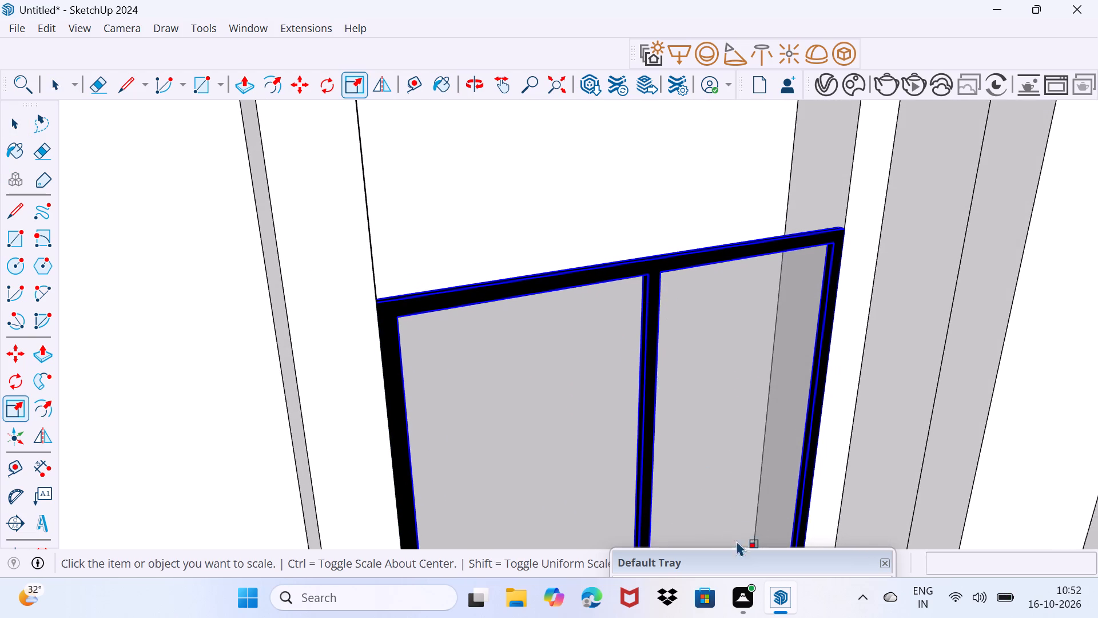
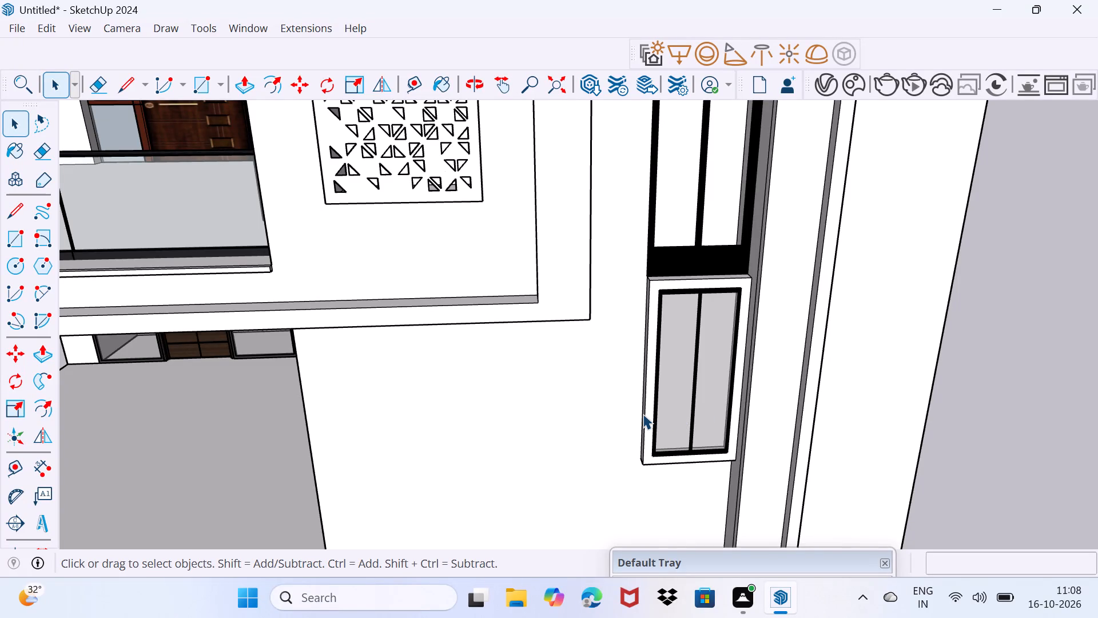
# Examine the fitted double black window and the front facade from several angles.
pyautogui.scroll(-4, 659, 409)
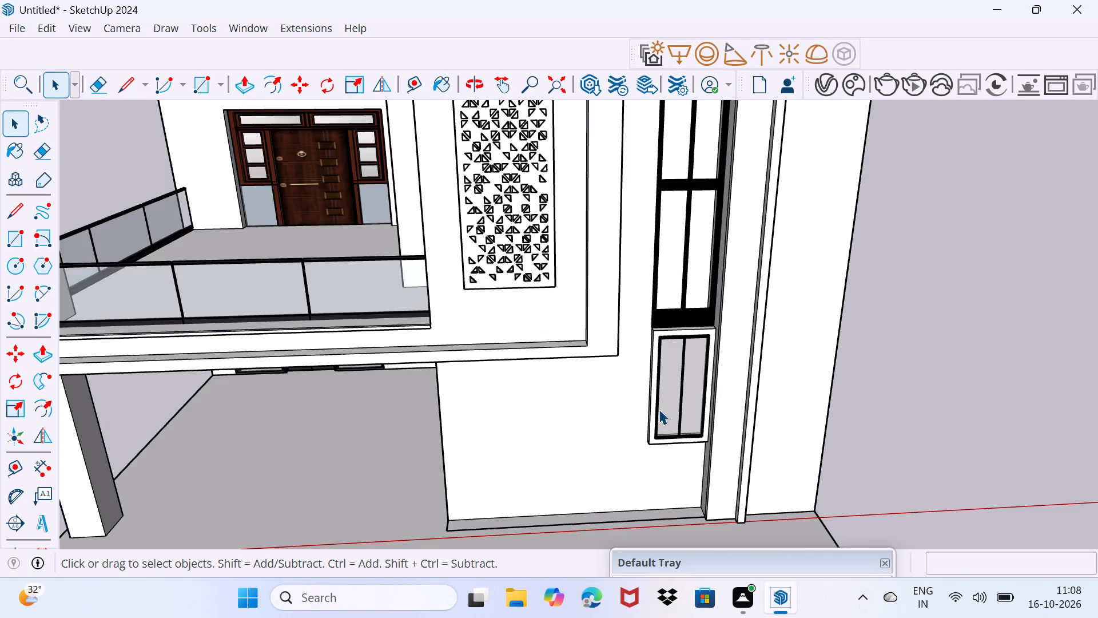
pyautogui.scroll(-4, 659, 409)
pyautogui.moveTo(558, 472); pyautogui.dragTo(662, 387, button='middle')
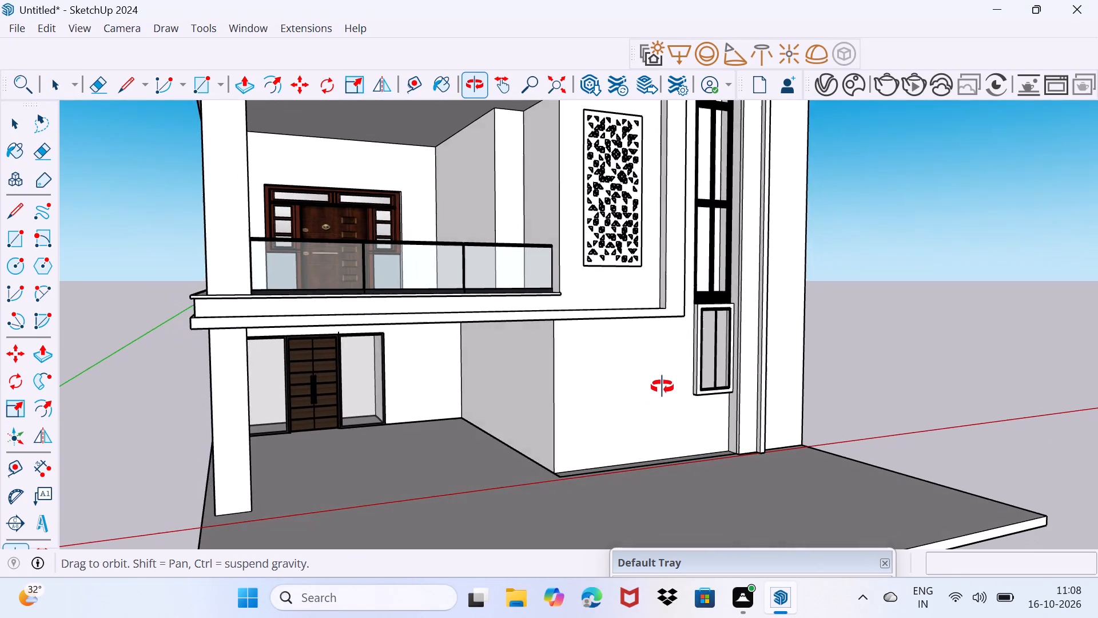
pyautogui.moveTo(662, 387); pyautogui.dragTo(540, 389, button='middle')
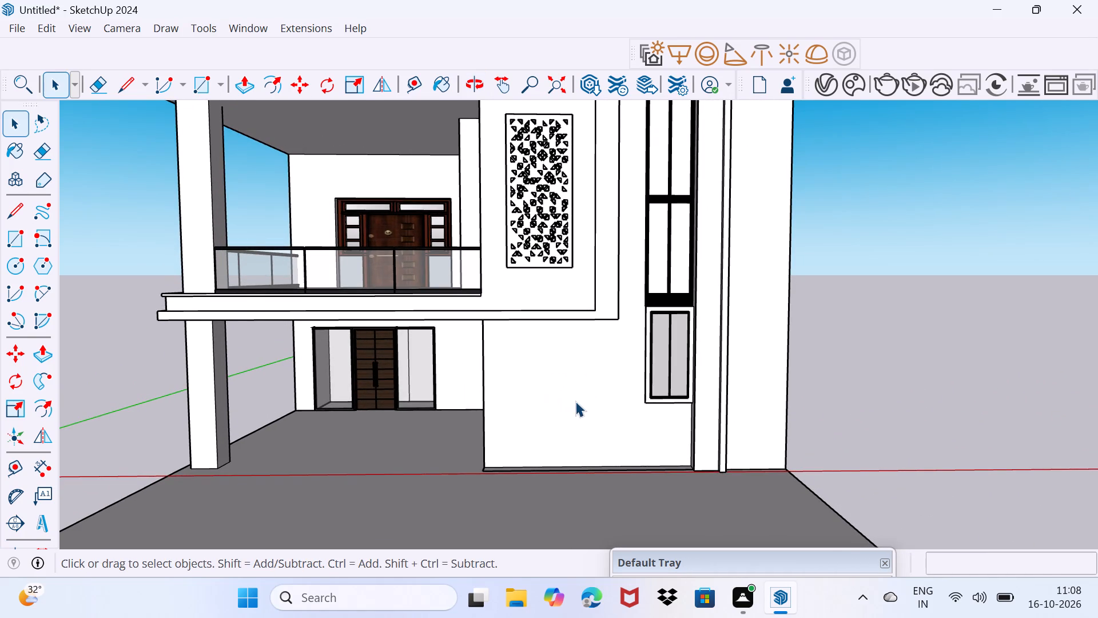
pyautogui.scroll(1, 586, 405)
pyautogui.moveTo(591, 402); pyautogui.dragTo(635, 388, button='middle')
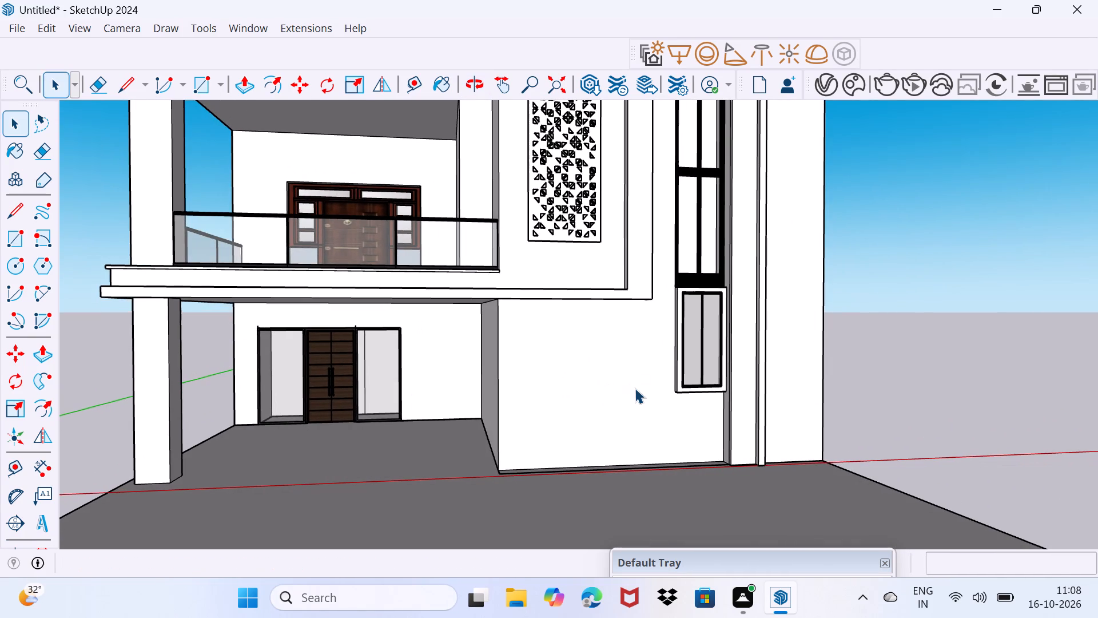
pyautogui.moveTo(635, 389); pyautogui.dragTo(584, 386, button='middle')
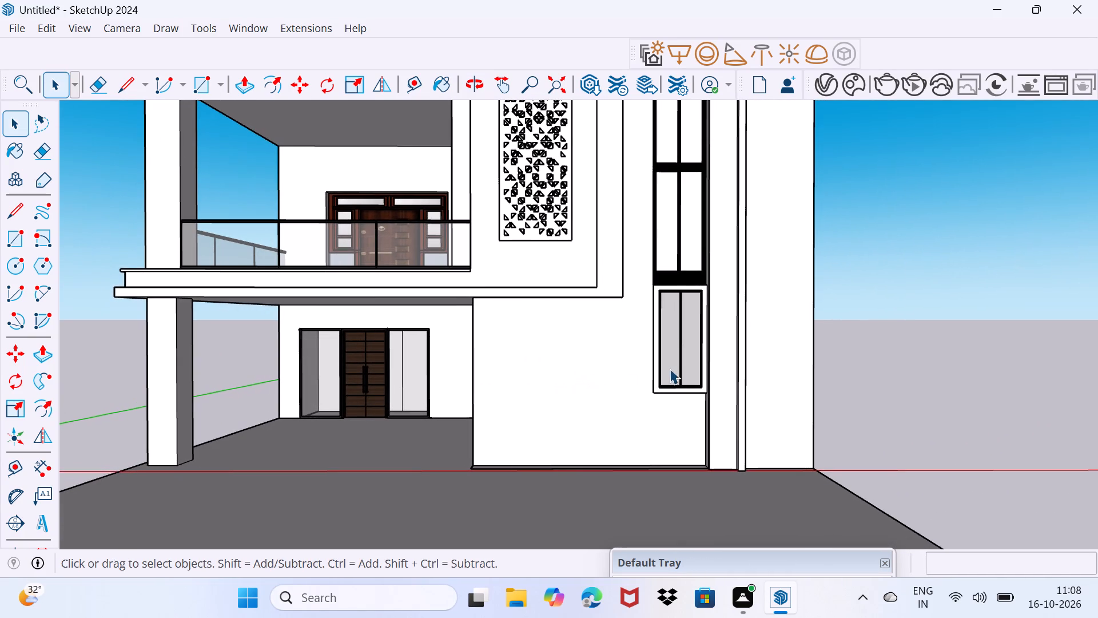
pyautogui.scroll(3, 658, 387)
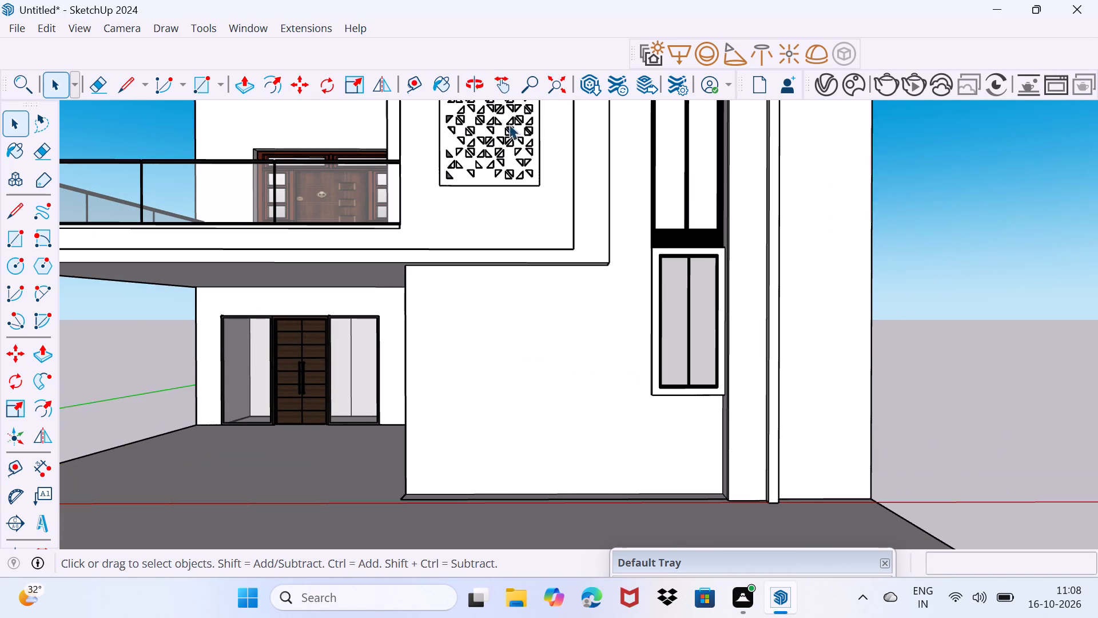
# Search the 3D Warehouse for "curtain".
pyautogui.click(236, 27)
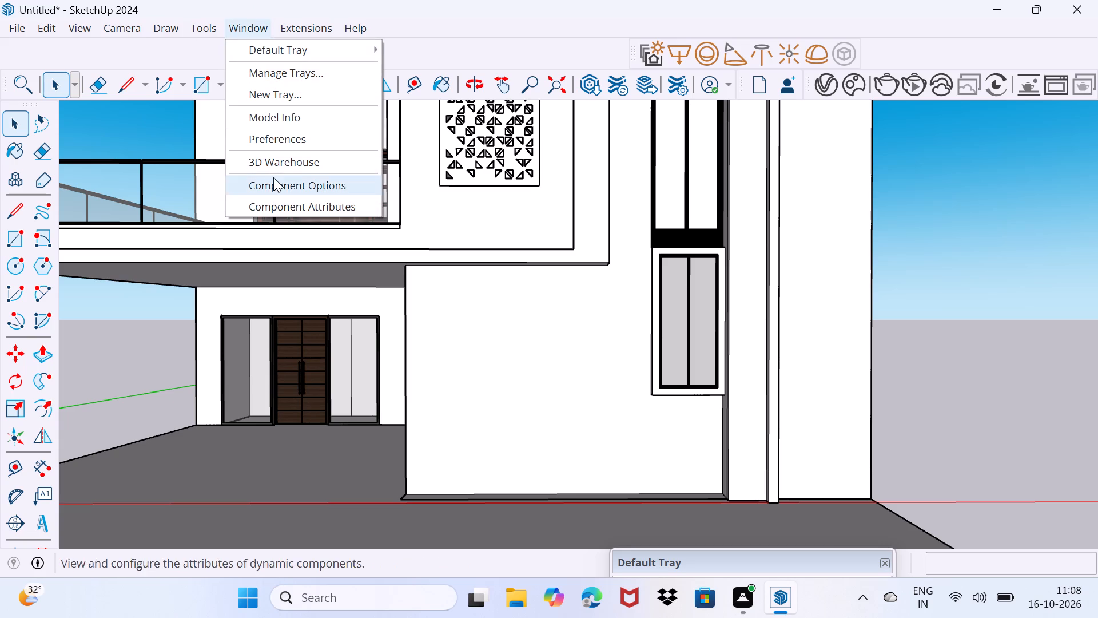
pyautogui.click(279, 163)
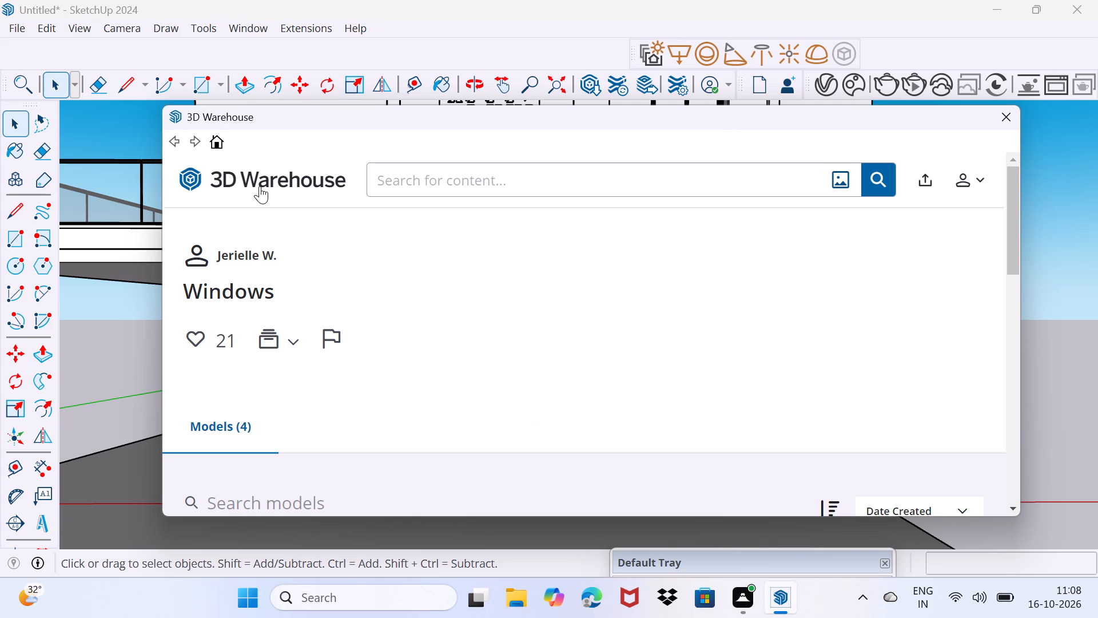
pyautogui.click(425, 176)
pyautogui.write('cut')
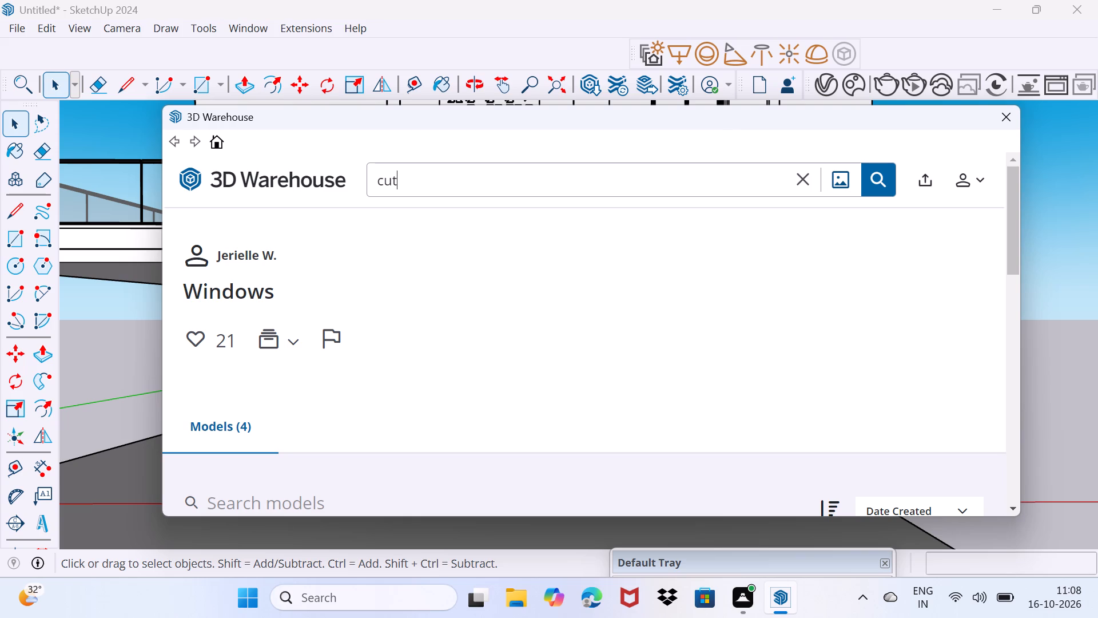
pyautogui.write('ain')
pyautogui.press('Return')
pyautogui.press('\\')
pyautogui.press('BackSpace')
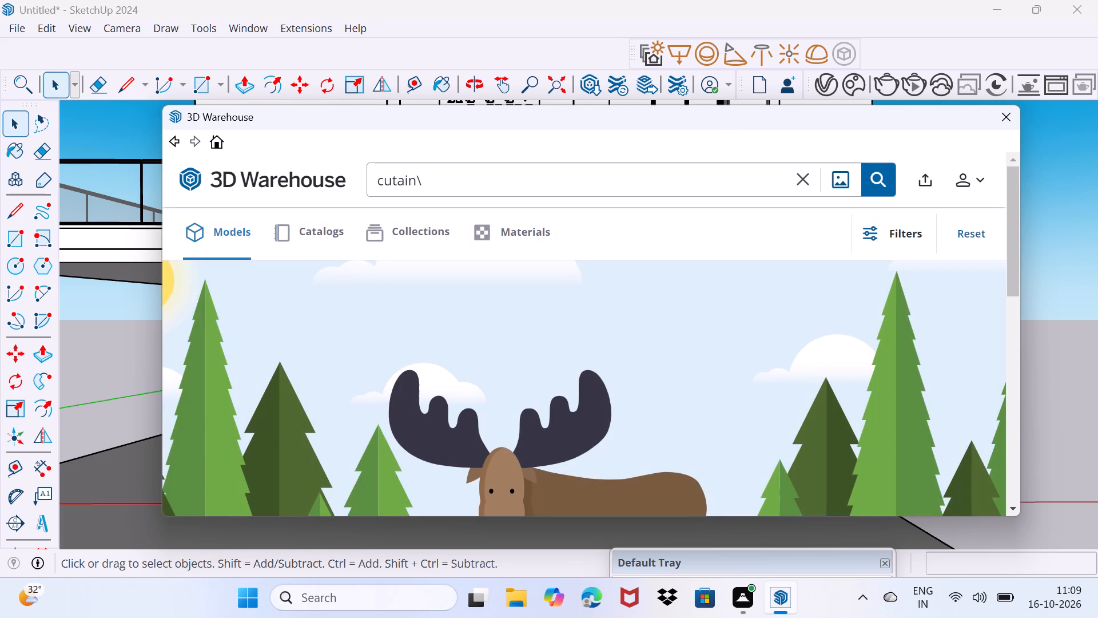
pyautogui.press('space')
pyautogui.click(432, 179)
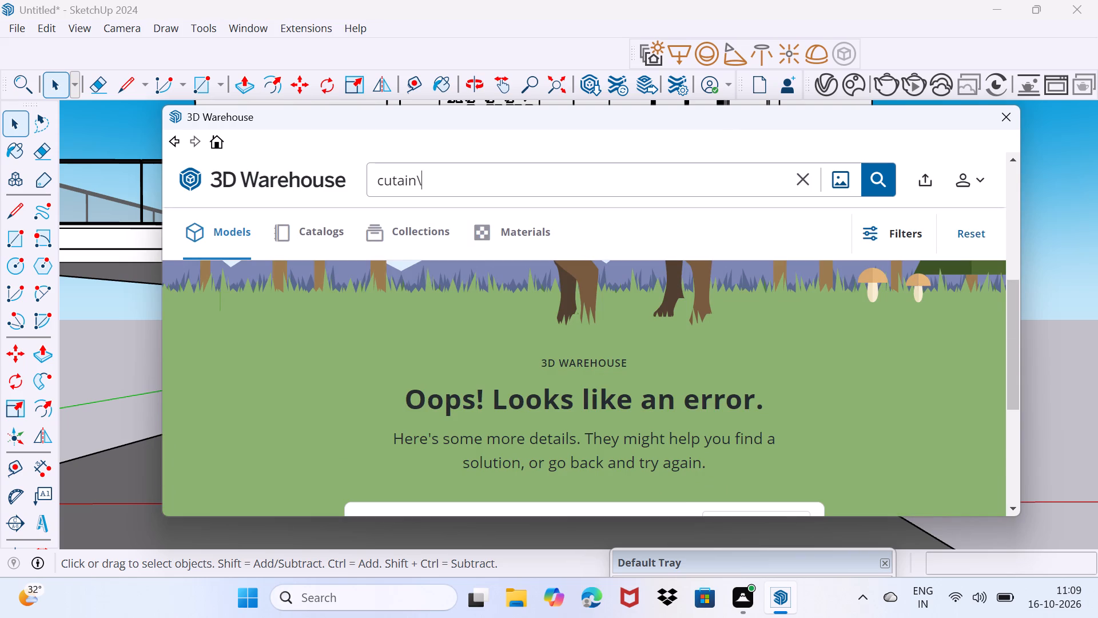
pyautogui.press('BackSpace')
pyautogui.press('BackSpace')
pyautogui.press('BackSpace')
pyautogui.press('BackSpace')
pyautogui.press('BackSpace')
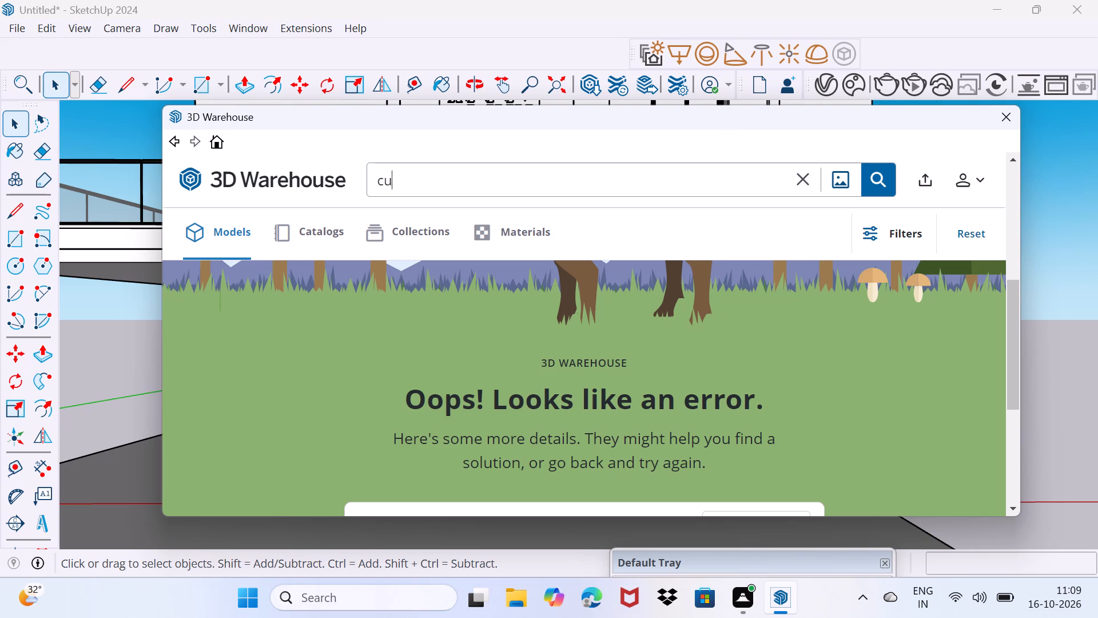
pyautogui.press('r')
pyautogui.press('t')
pyautogui.press('s')
pyautogui.press('BackSpace')
pyautogui.press('a')
pyautogui.write('in')
pyautogui.press('Return')
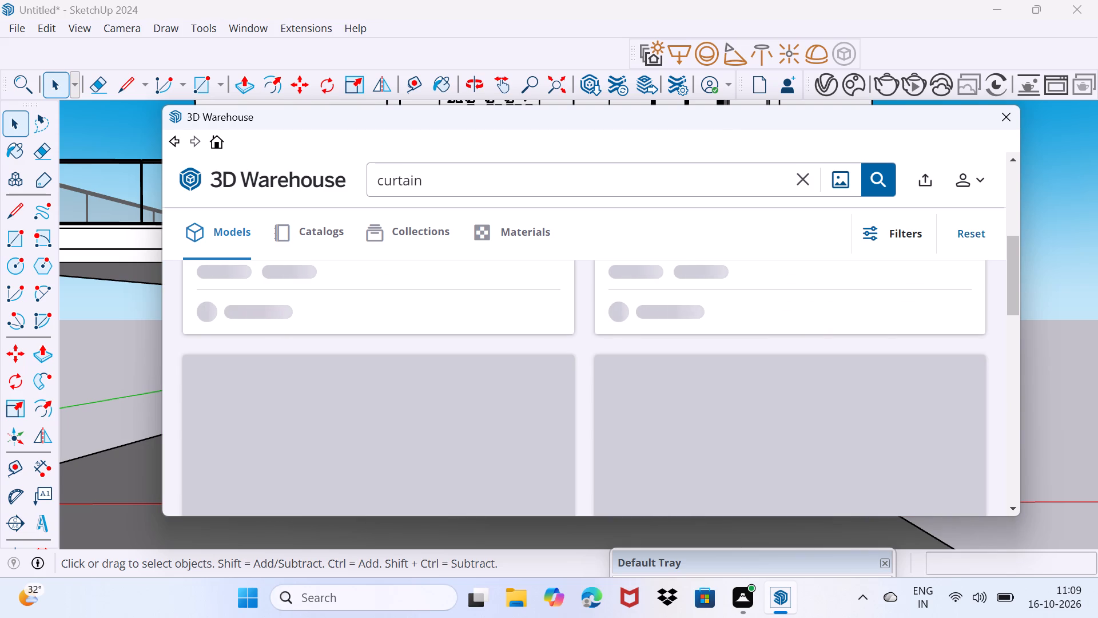
# Browse the curtain models in the search results for one that suits the house's windows.
pyautogui.scroll(-8, 539, 307)
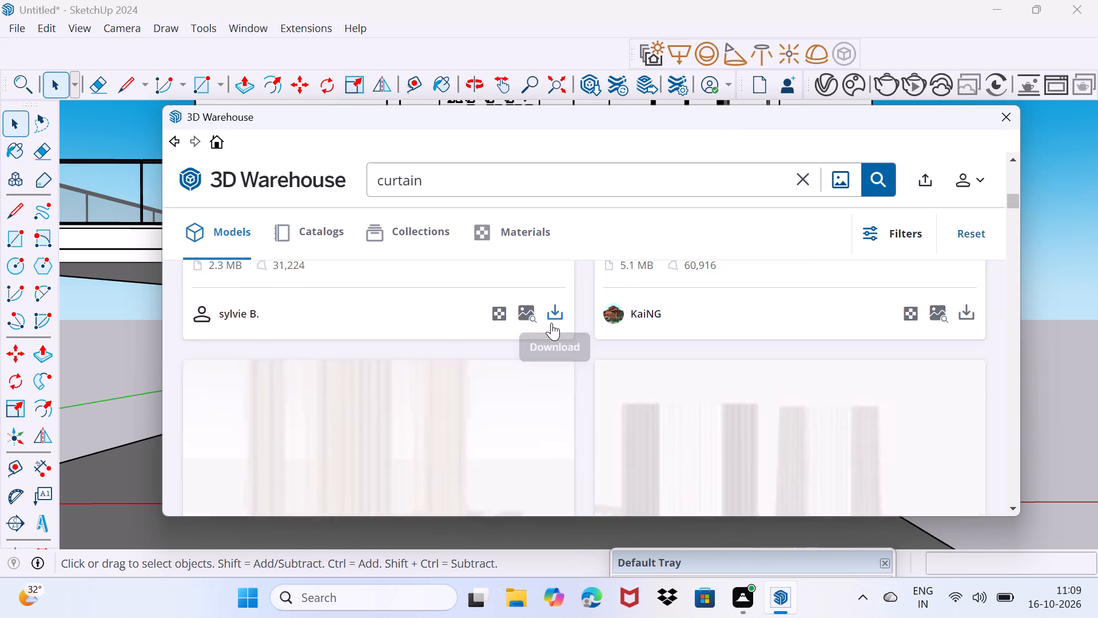
pyautogui.scroll(-10, 551, 323)
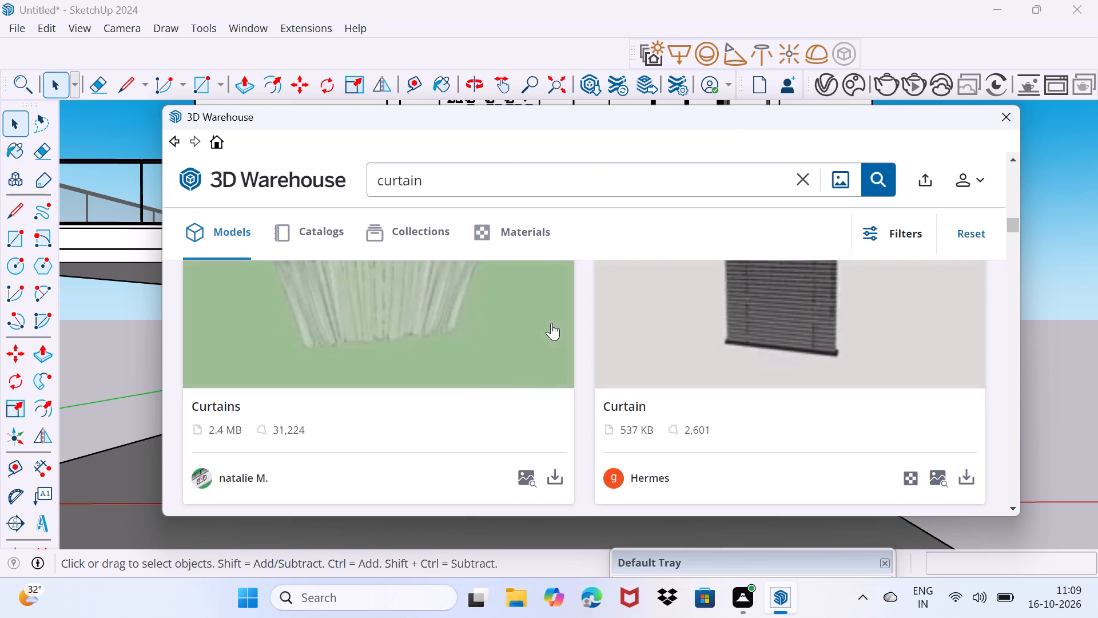
pyautogui.scroll(-14, 551, 323)
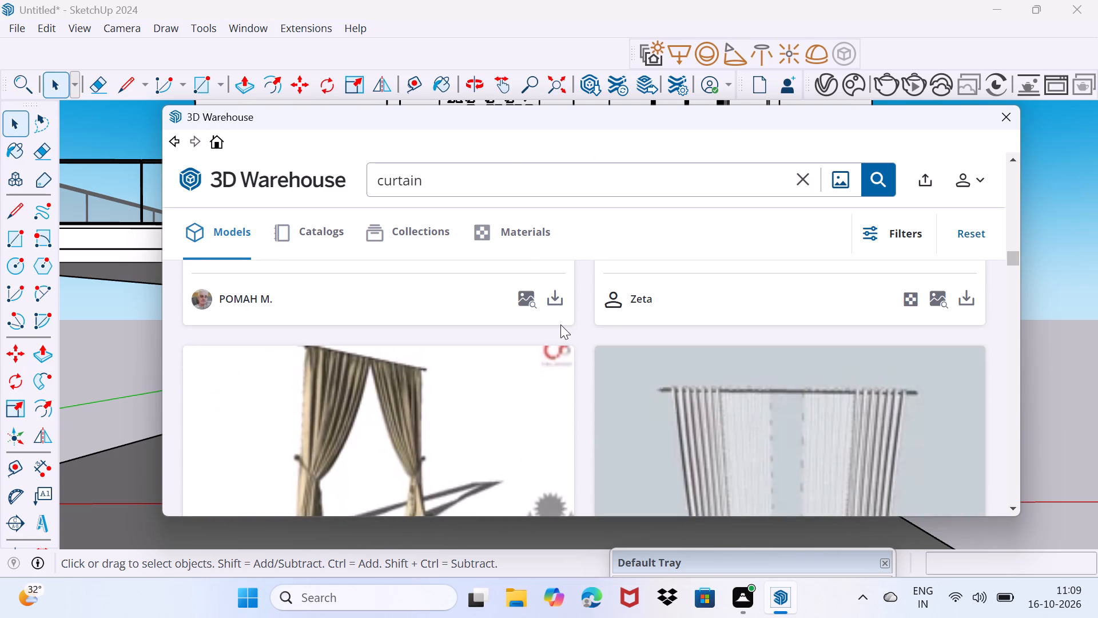
pyautogui.scroll(-14, 560, 324)
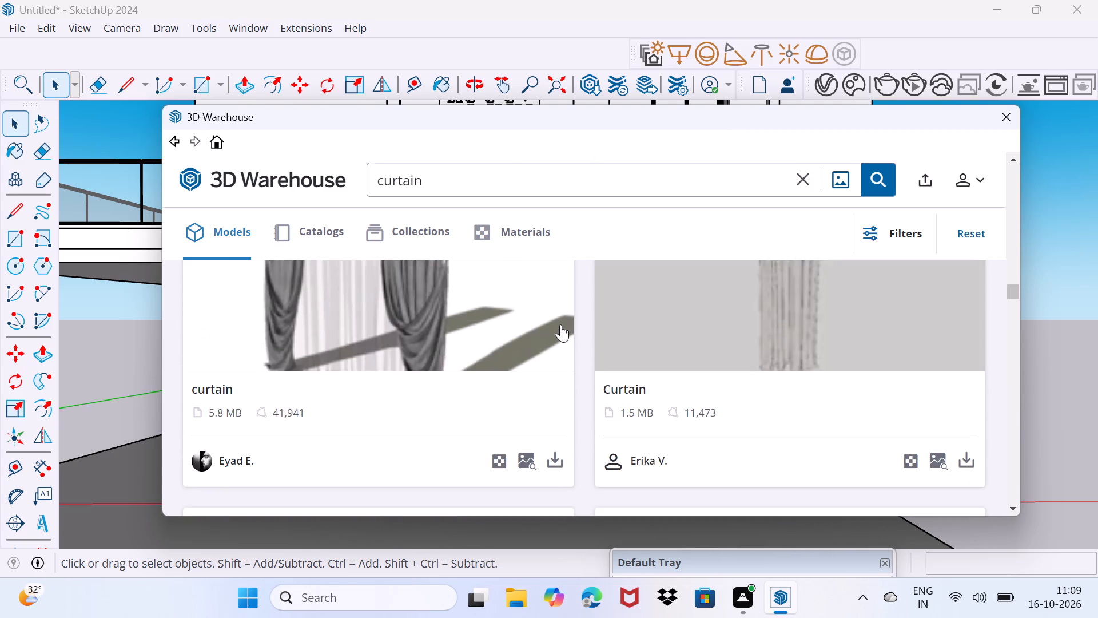
pyautogui.scroll(-7, 561, 324)
pyautogui.scroll(3, 563, 324)
pyautogui.scroll(-14, 563, 324)
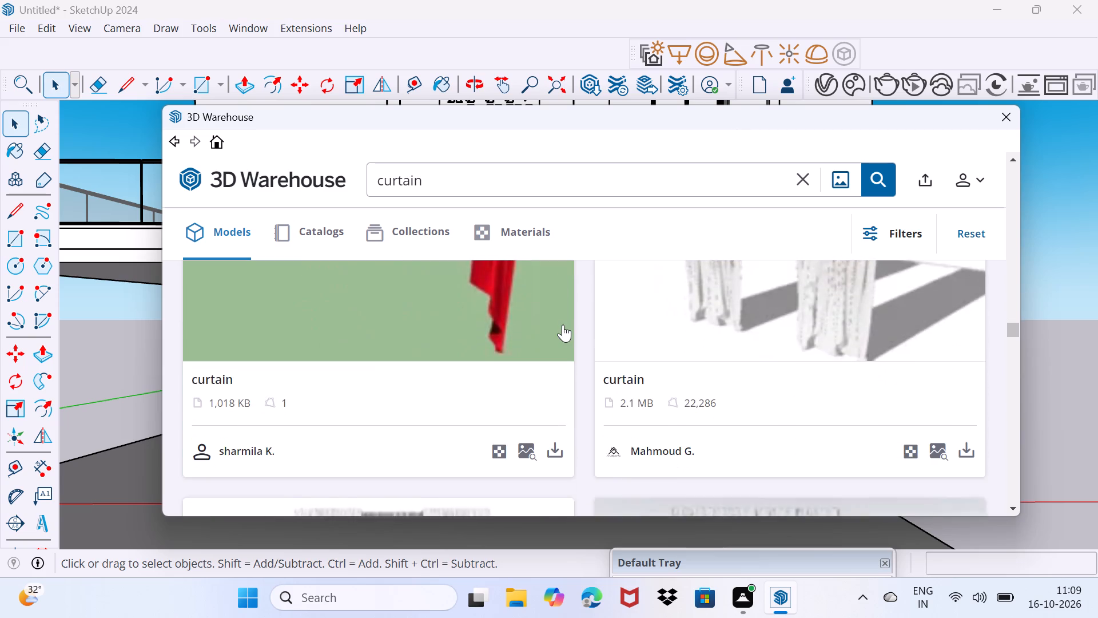
pyautogui.scroll(-7, 563, 324)
pyautogui.scroll(6, 563, 324)
pyautogui.scroll(-5, 563, 324)
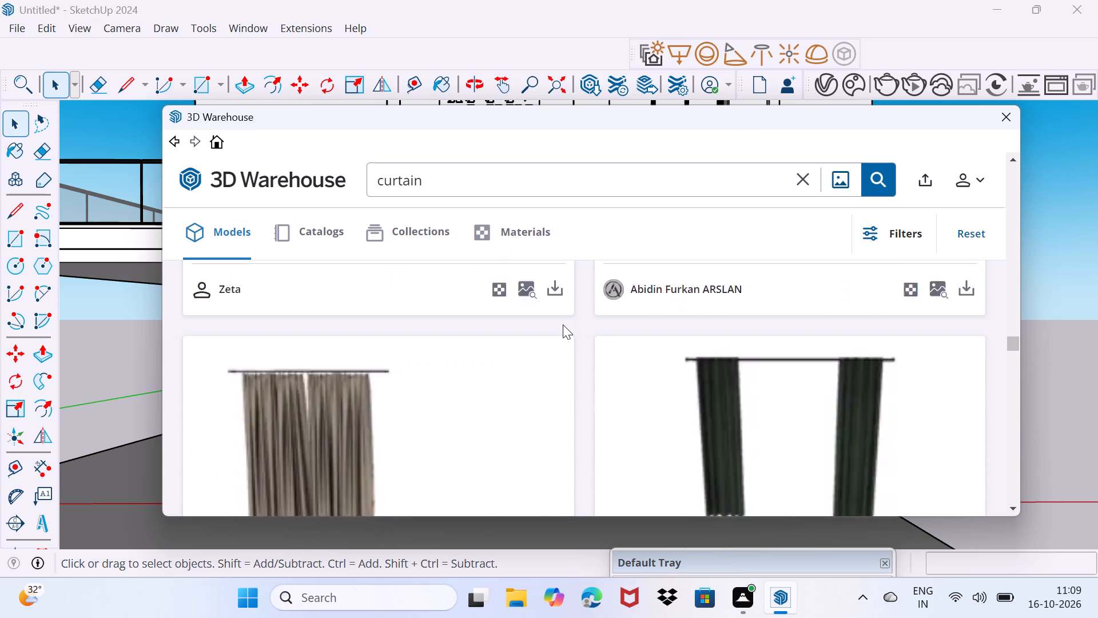
pyautogui.scroll(-8, 563, 324)
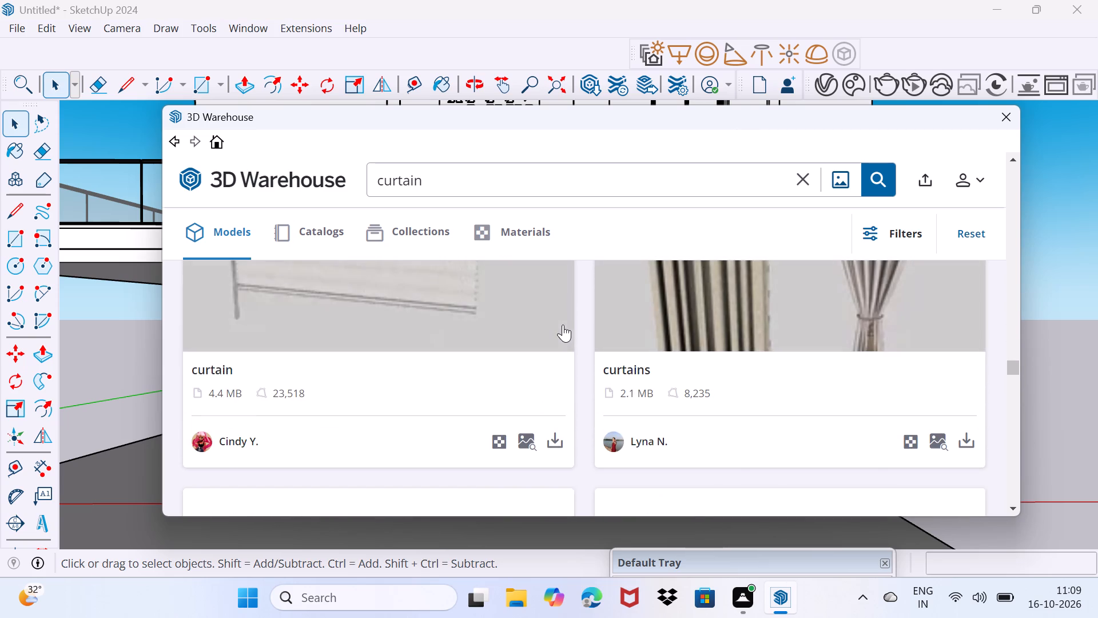
pyautogui.scroll(-4, 563, 324)
# Browse the curtain collections in the 3D Warehouse results for a set that suits the house's windows.
pyautogui.click(419, 228)
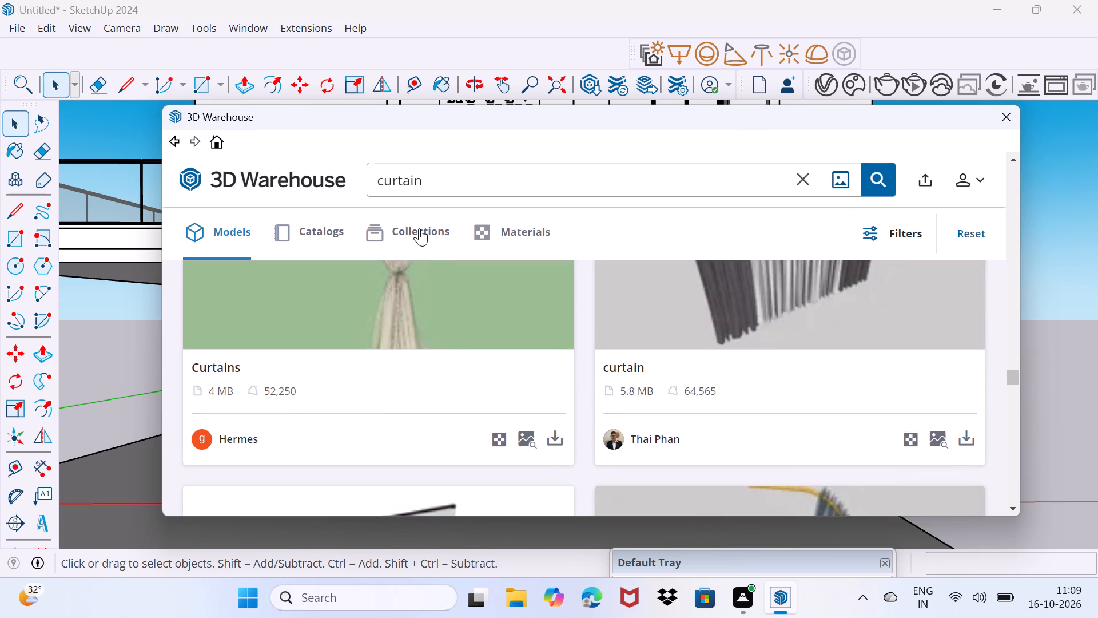
pyautogui.scroll(-5, 422, 232)
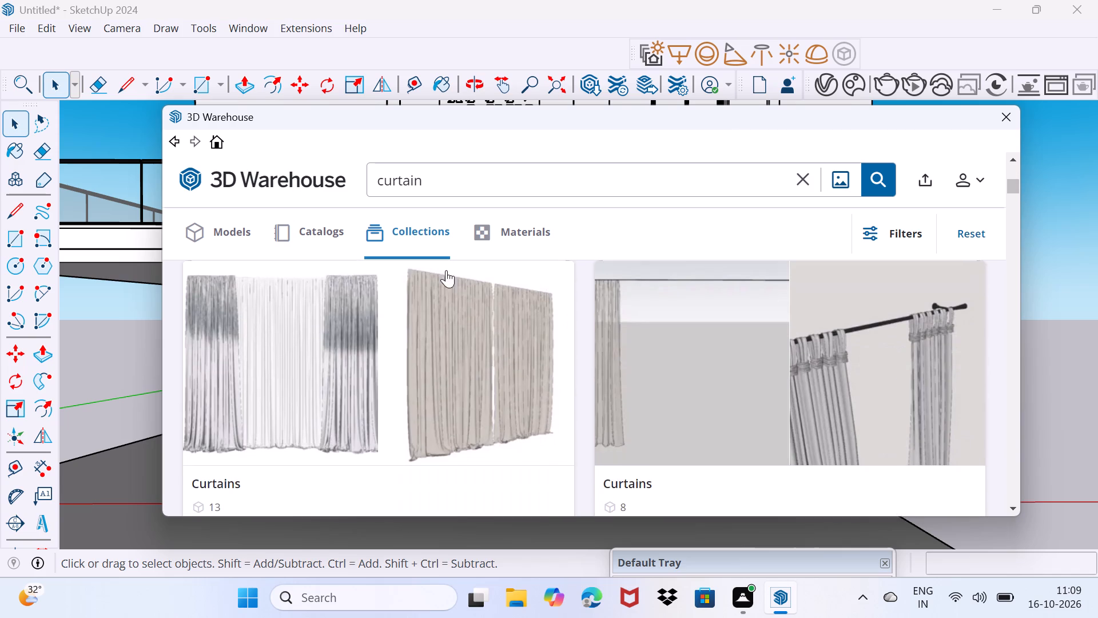
pyautogui.scroll(-3, 492, 318)
pyautogui.scroll(3, 493, 320)
pyautogui.scroll(-14, 493, 320)
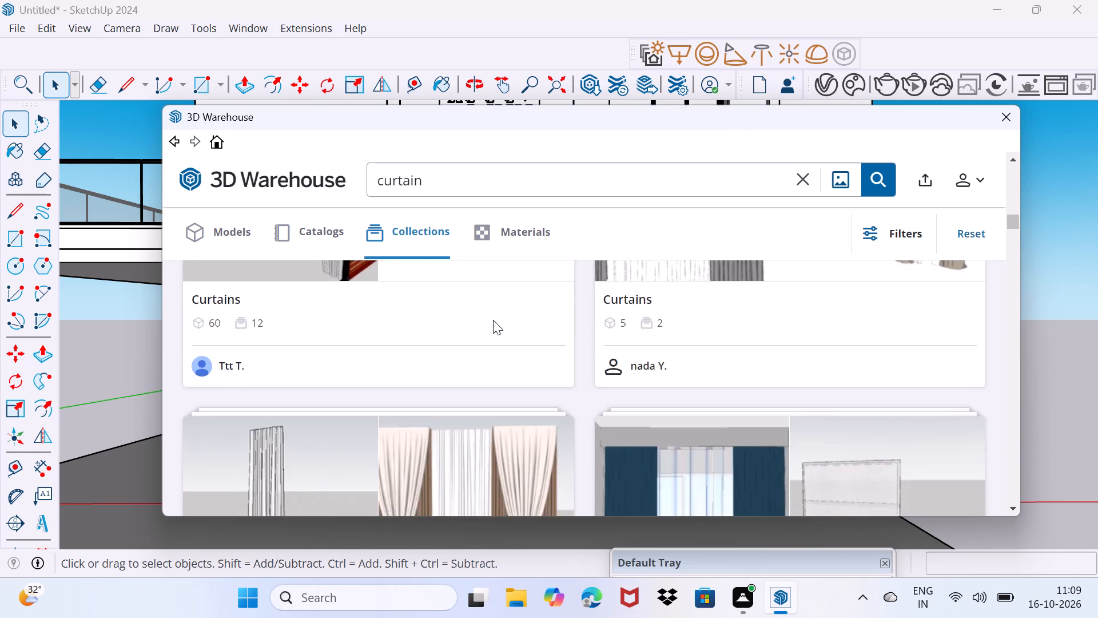
pyautogui.scroll(-13, 493, 320)
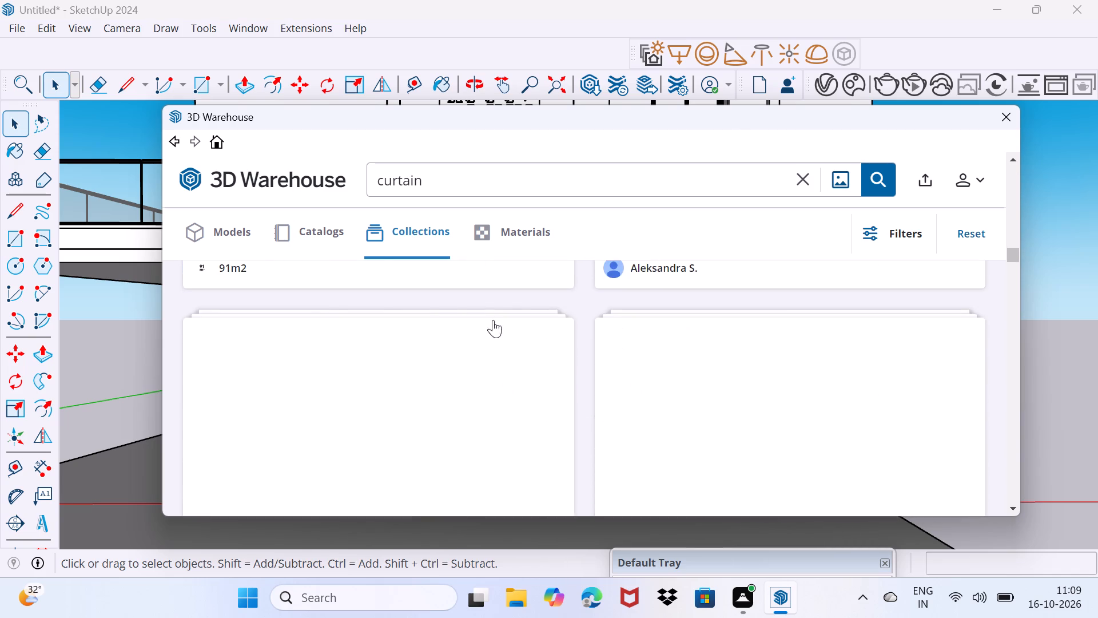
pyautogui.scroll(-12, 493, 320)
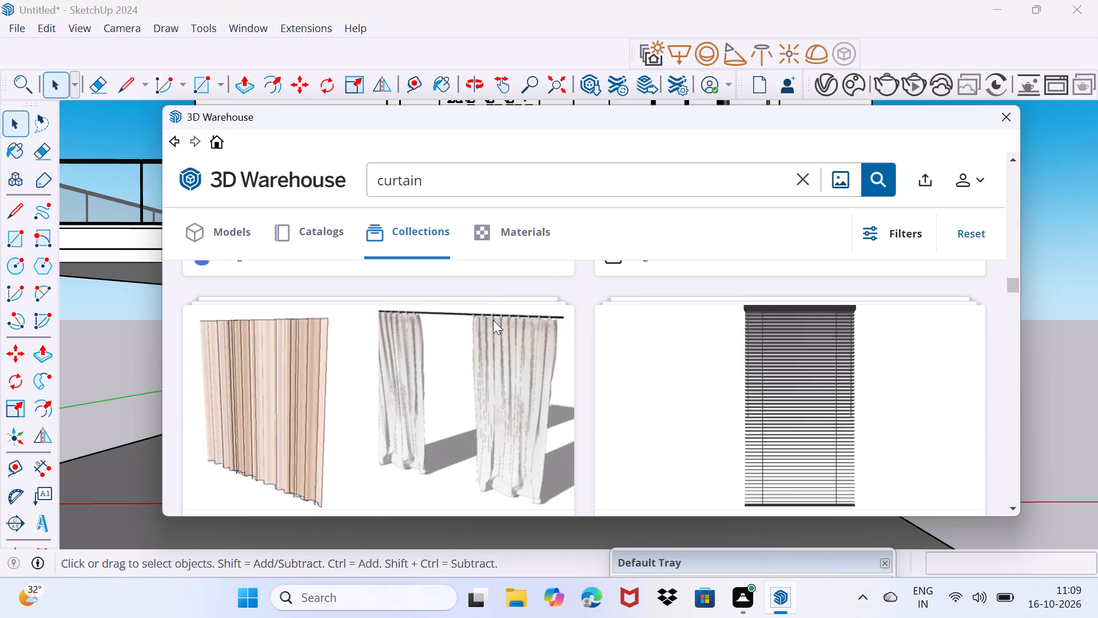
pyautogui.scroll(-6, 493, 320)
pyautogui.scroll(8, 493, 320)
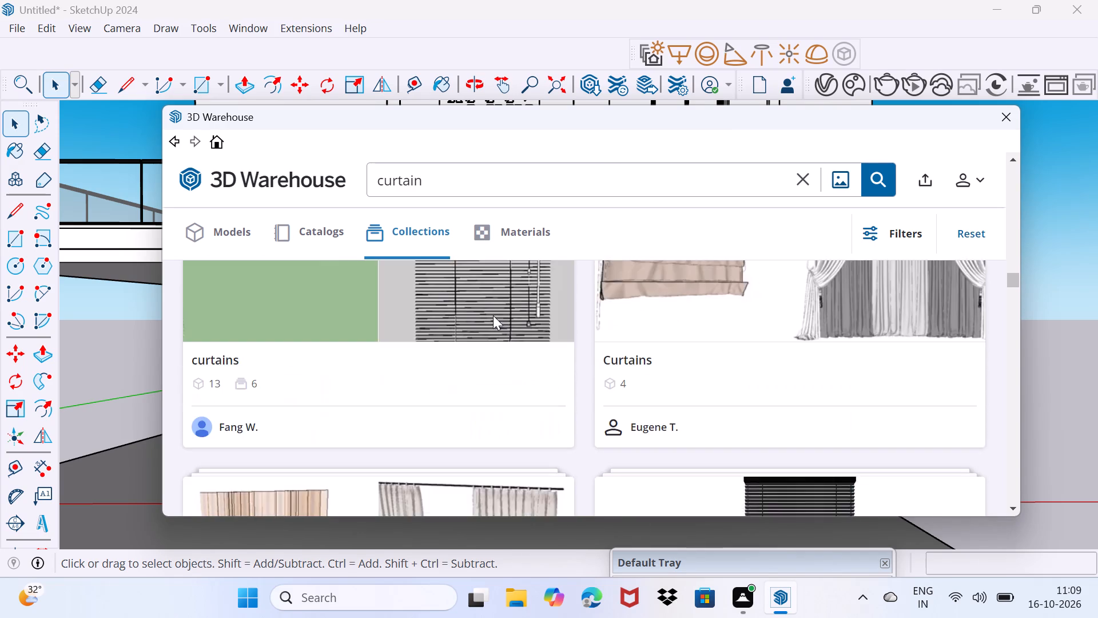
pyautogui.scroll(-16, 493, 315)
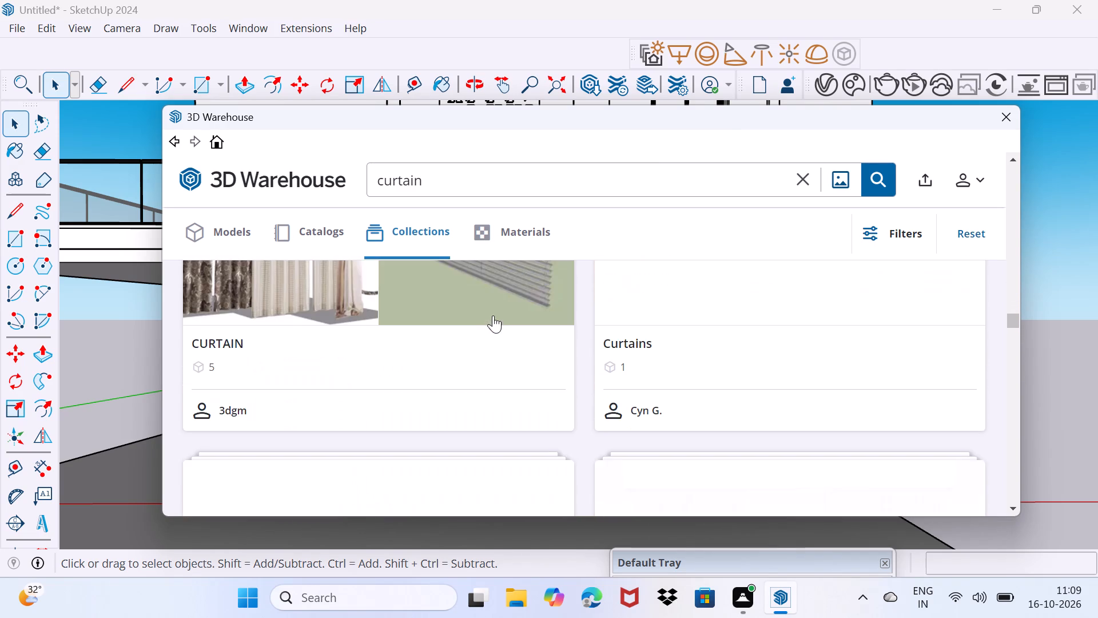
pyautogui.scroll(-9, 493, 315)
pyautogui.scroll(3, 493, 315)
pyautogui.scroll(-4, 493, 315)
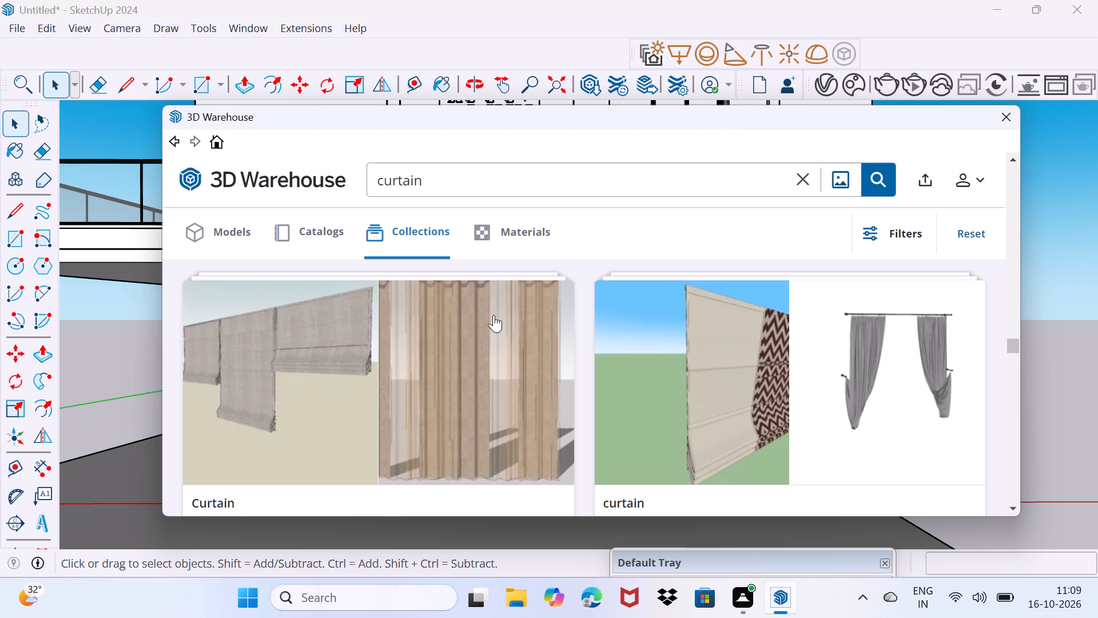
pyautogui.scroll(-5, 494, 315)
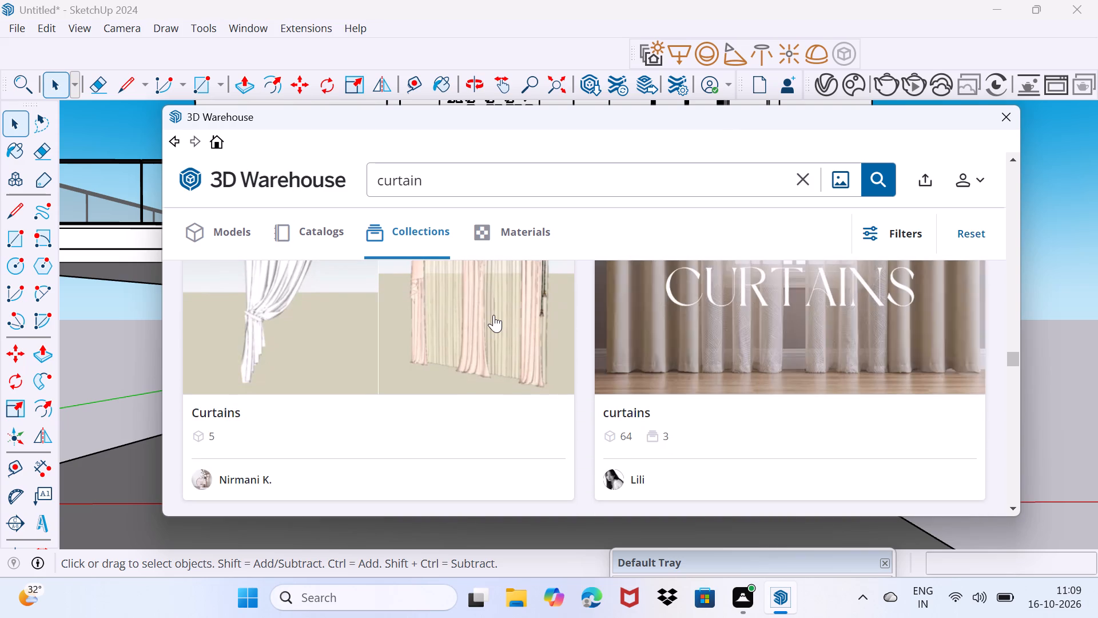
# Inspect the Curtains collection with white tied-back and pink curtains, then return to the results and examine further curtain collections.
pyautogui.moveTo(461, 324); pyautogui.dragTo(478, 310, button='middle')
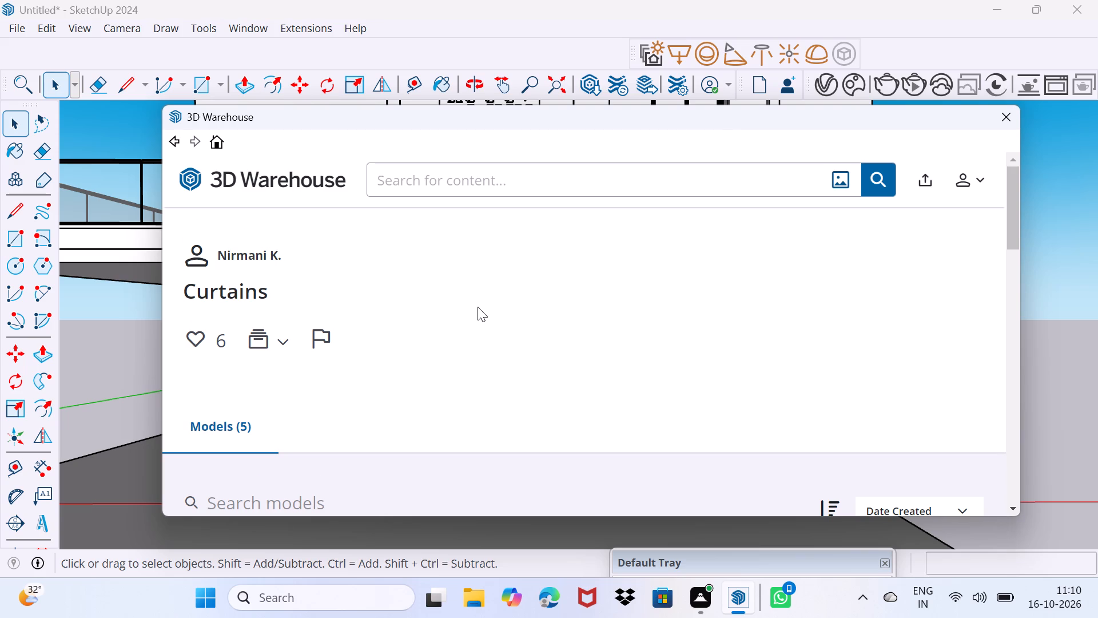
pyautogui.scroll(-4, 478, 307)
pyautogui.scroll(12, 474, 307)
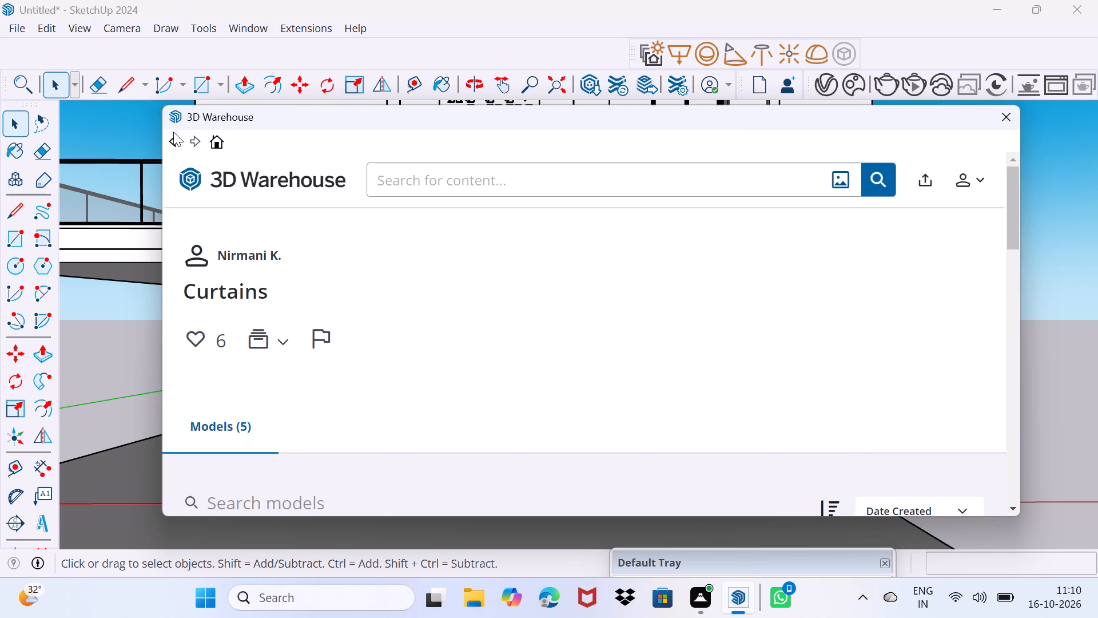
pyautogui.click(175, 145)
pyautogui.scroll(-3, 257, 203)
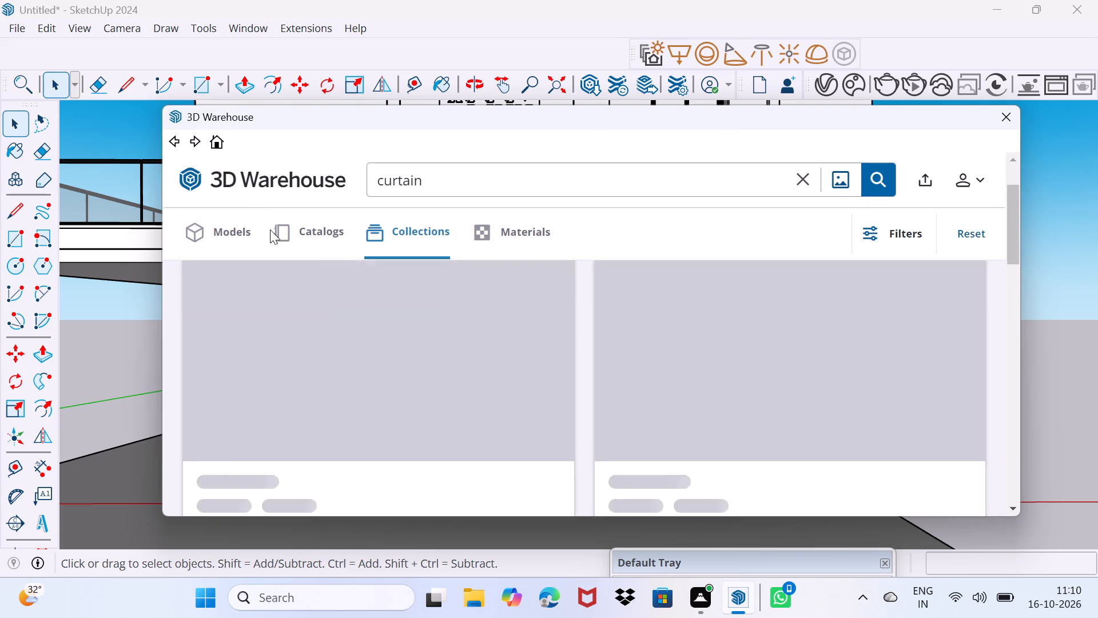
pyautogui.scroll(-1, 270, 229)
pyautogui.scroll(-5, 431, 288)
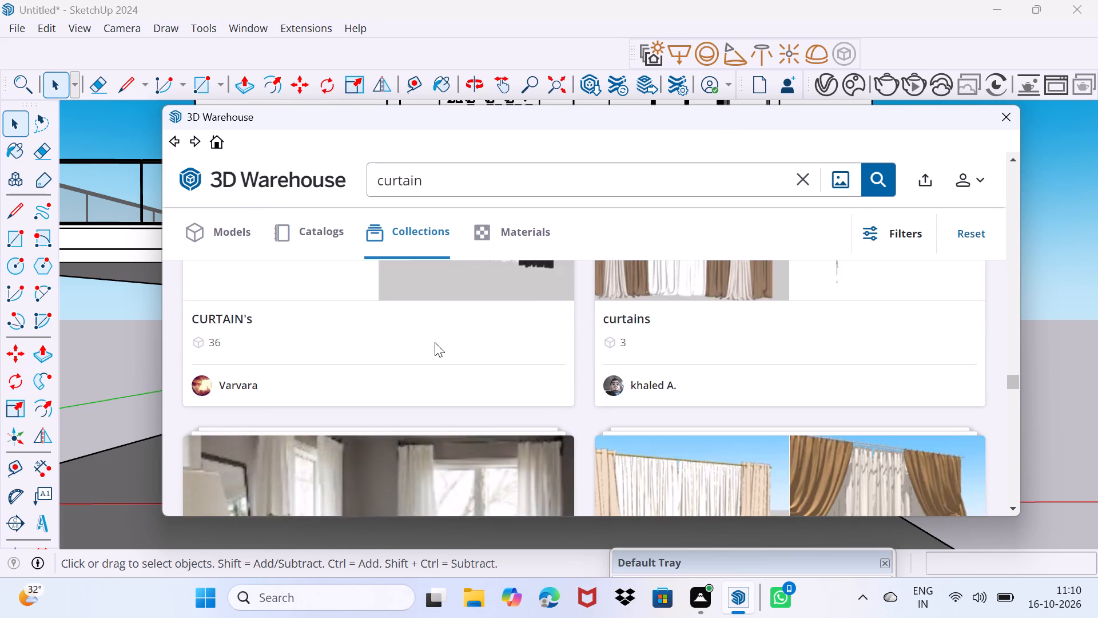
pyautogui.scroll(-7, 435, 342)
pyautogui.scroll(2, 435, 340)
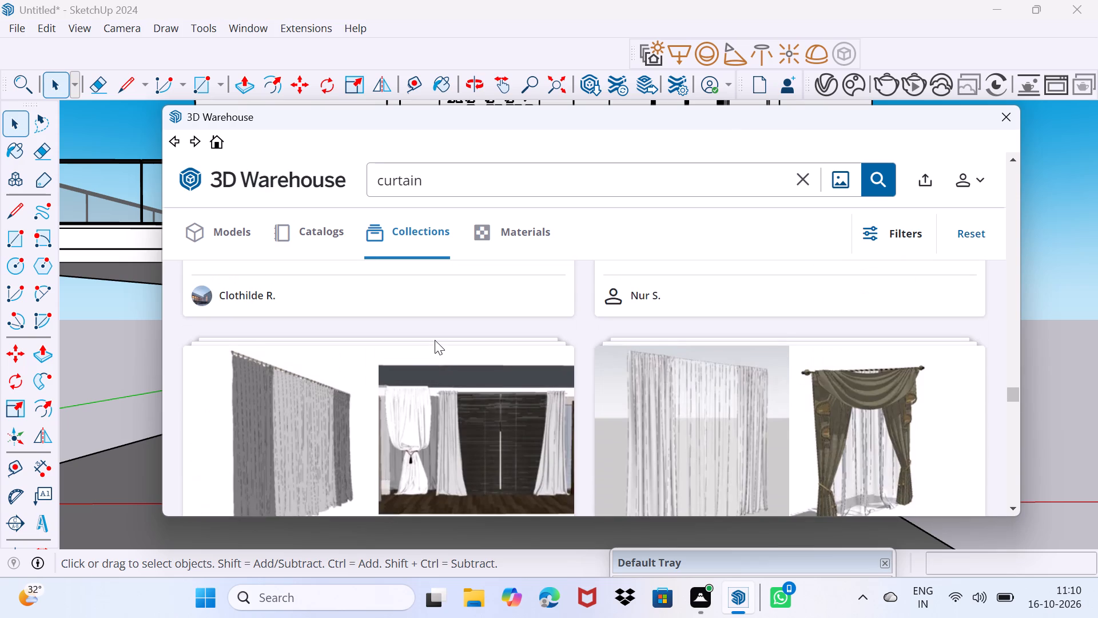
pyautogui.scroll(-1, 435, 340)
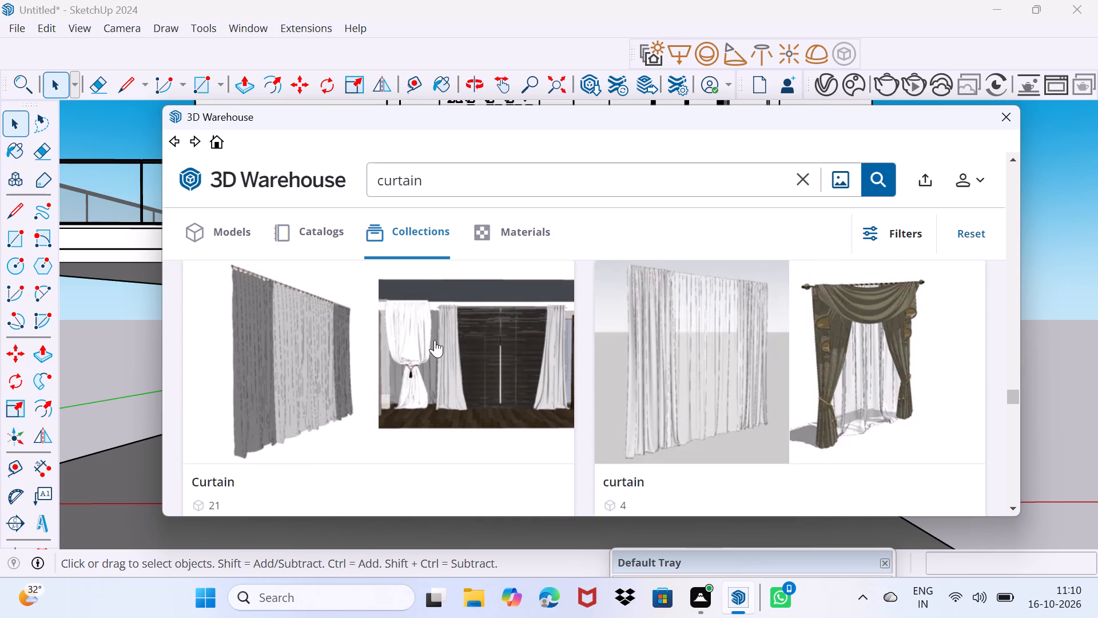
pyautogui.scroll(-2, 435, 340)
pyautogui.scroll(1, 434, 338)
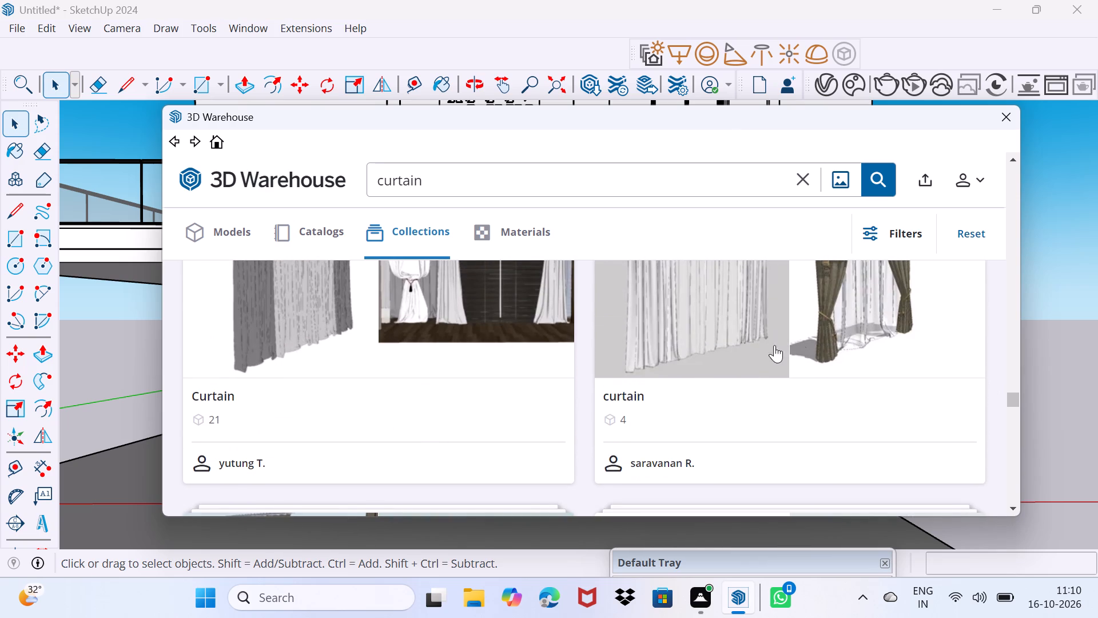
# Open the "curtain" collection with the sheer light-grey curtain and download its 2.3 MB "Curtains" model into the house model.
pyautogui.click(749, 348)
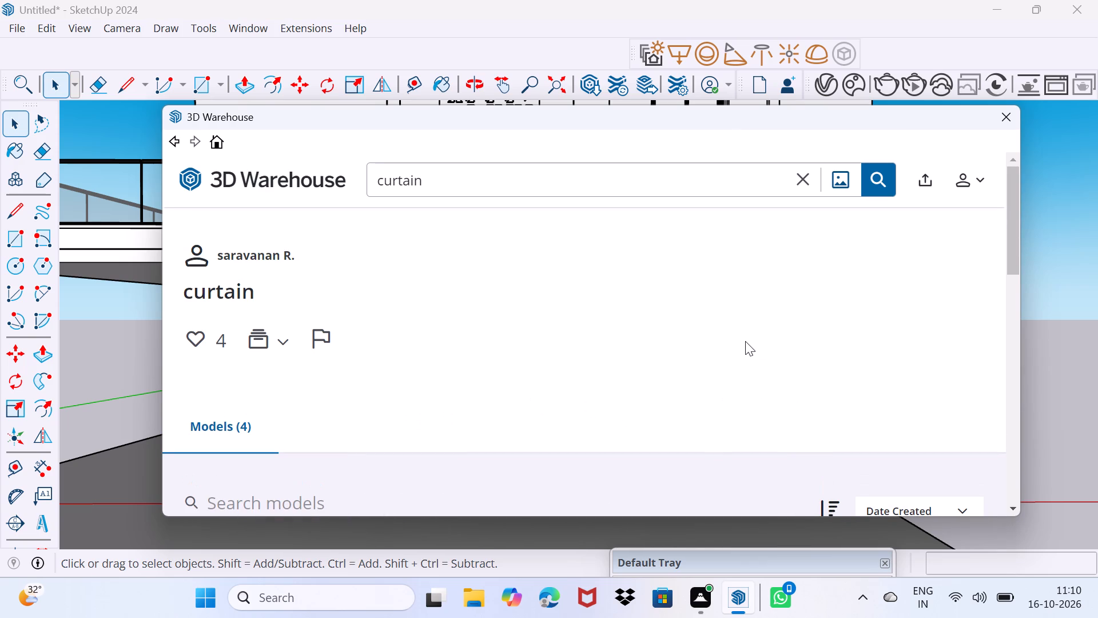
pyautogui.scroll(-4, 506, 300)
pyautogui.scroll(1, 511, 300)
pyautogui.scroll(-3, 511, 300)
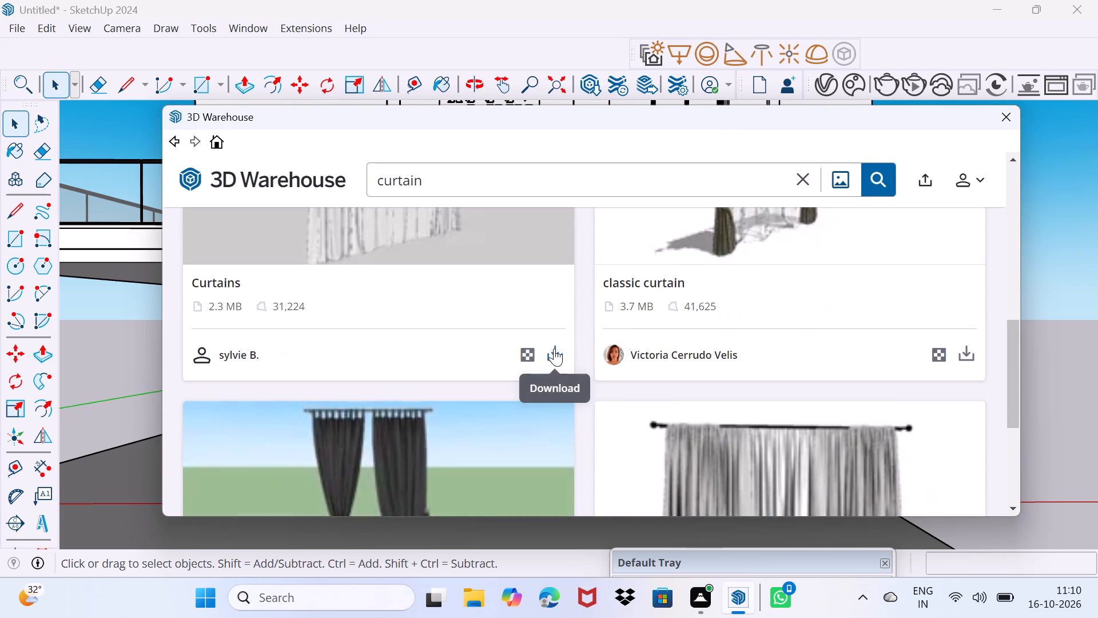
pyautogui.click(558, 349)
pyautogui.click(536, 336)
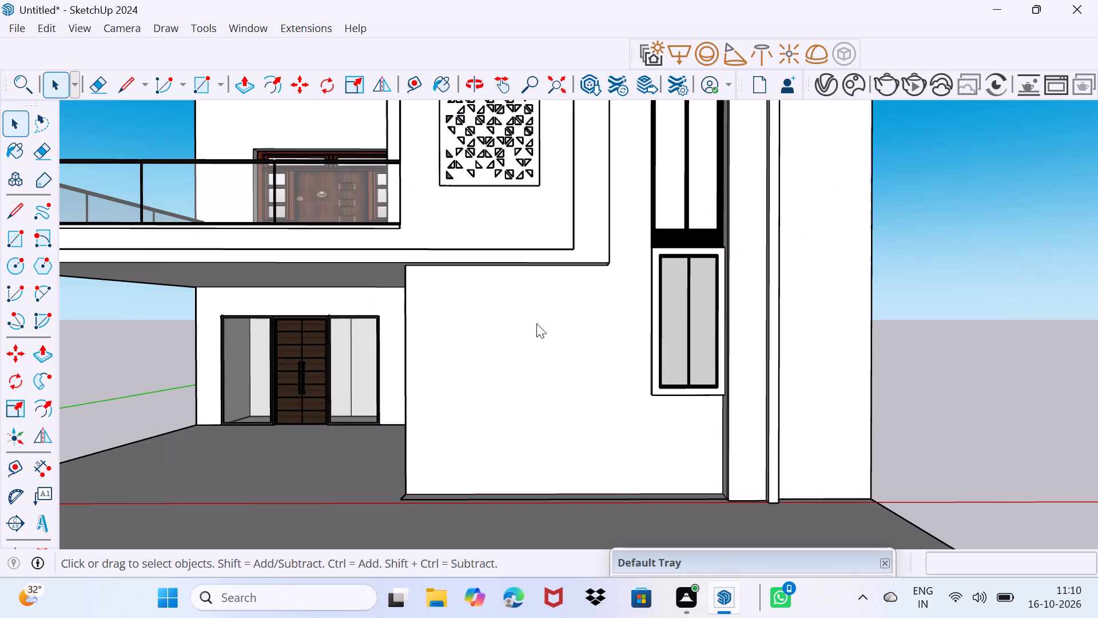
# Place the downloaded curtain on the ground slab in front of the house's front wall.
pyautogui.scroll(-7, 536, 323)
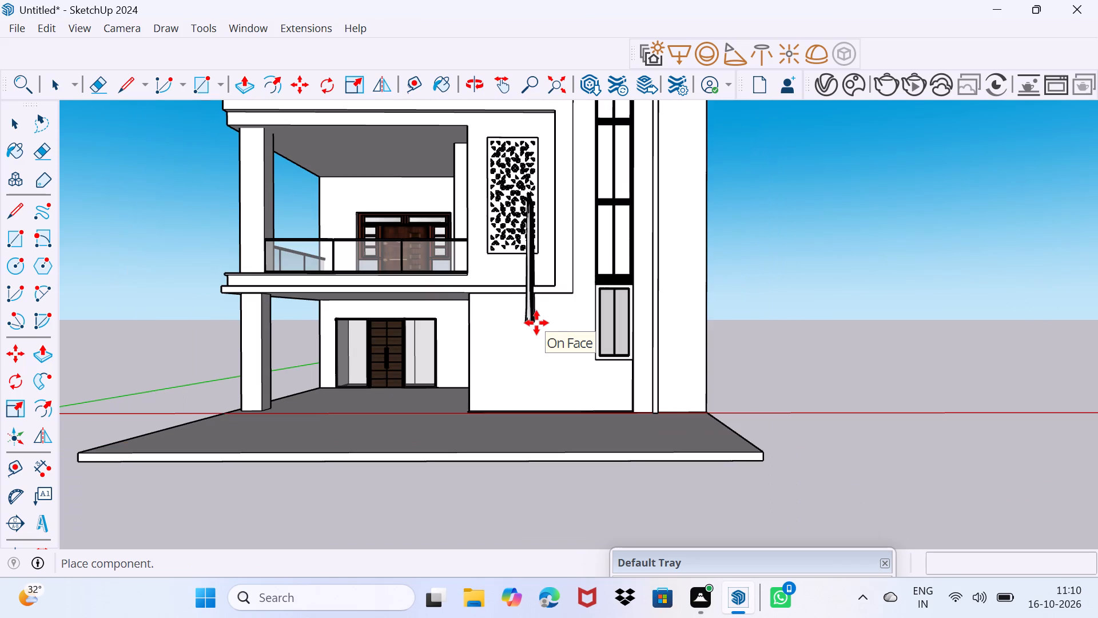
pyautogui.scroll(6, 462, 429)
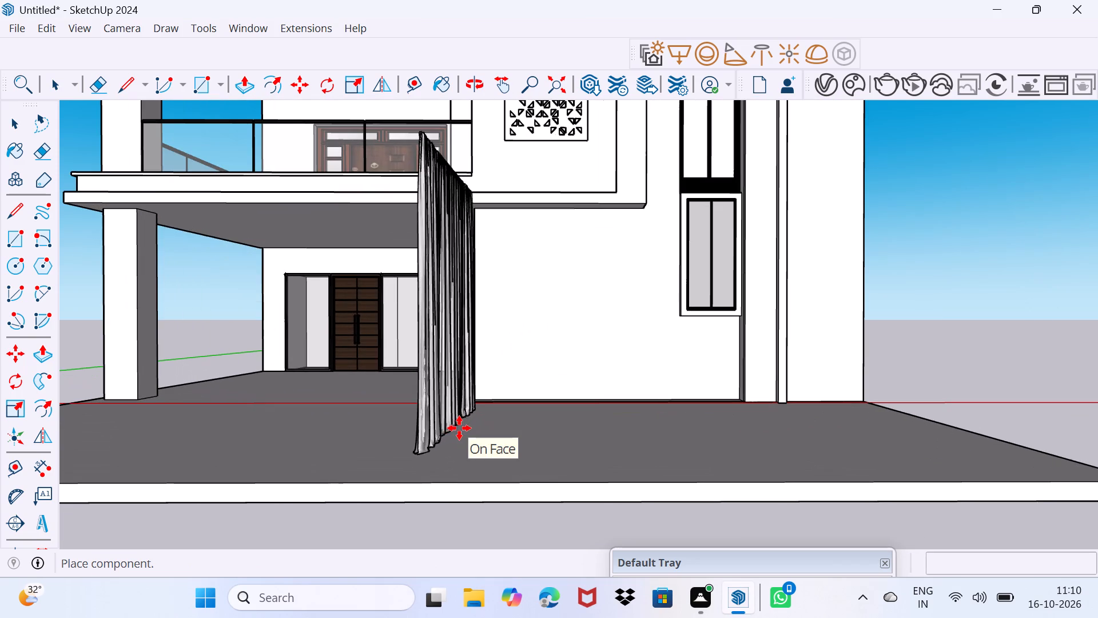
pyautogui.click(454, 437)
# Rotate the curtain 90 degrees on the ground plane so it runs parallel to the front facade.
pyautogui.moveTo(459, 455); pyautogui.dragTo(482, 446, button='middle')
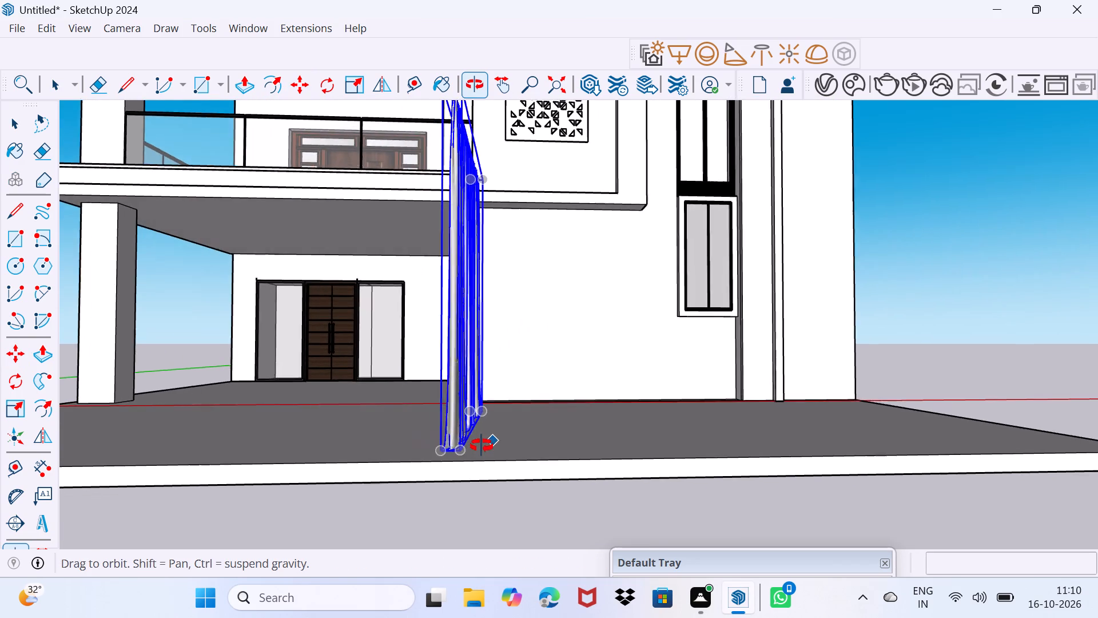
pyautogui.moveTo(482, 446); pyautogui.dragTo(501, 486, button='middle')
pyautogui.scroll(-2, 501, 486)
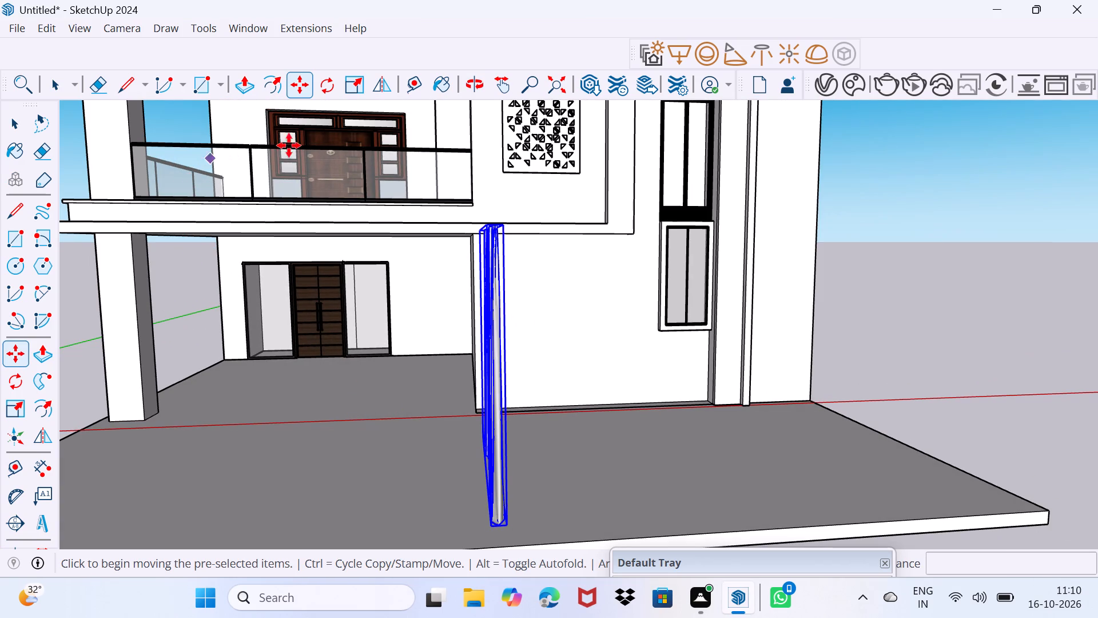
pyautogui.click(323, 86)
pyautogui.scroll(1, 559, 422)
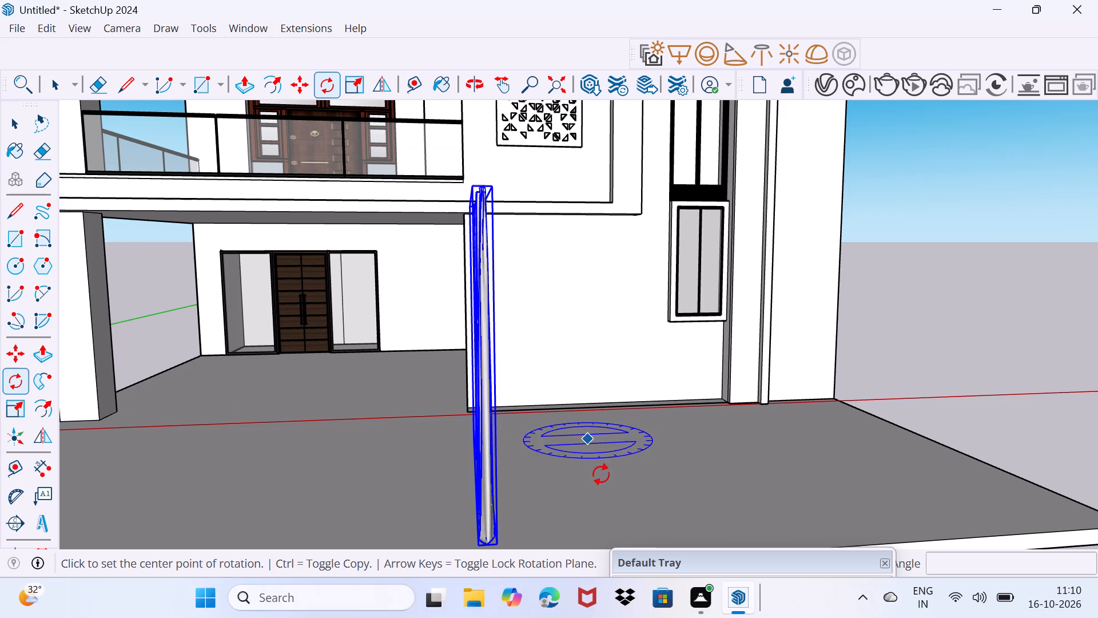
pyautogui.moveTo(601, 498); pyautogui.dragTo(602, 491)
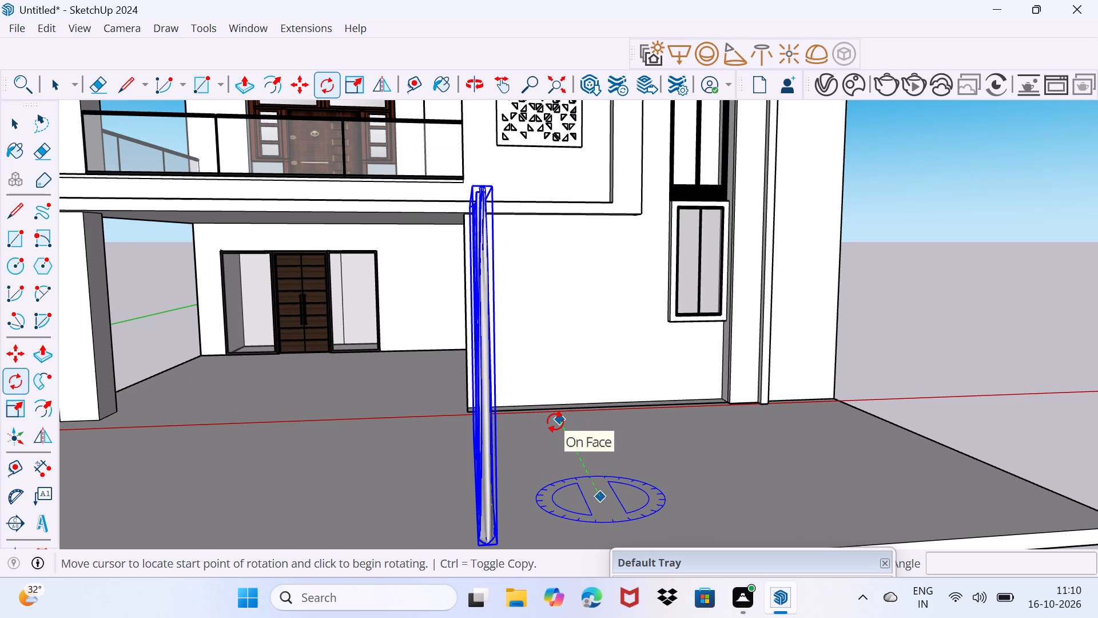
pyautogui.click(555, 422)
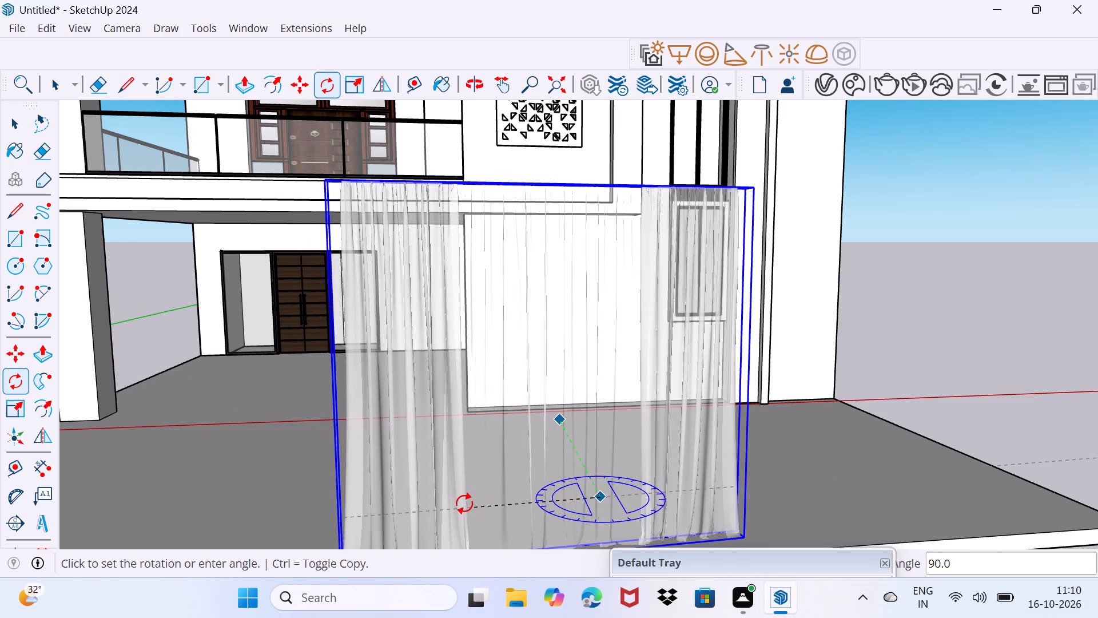
pyautogui.click(464, 504)
pyautogui.scroll(-8, 494, 438)
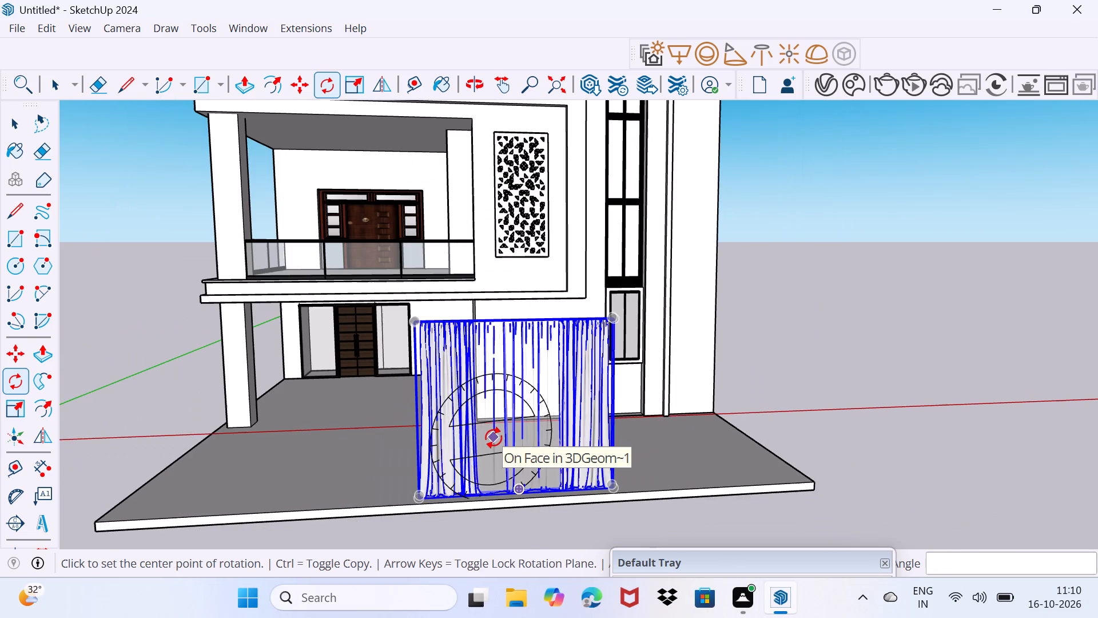
pyautogui.press('space')
# Scale the curtain down uniformly from an upper corner to roughly a third of its size.
pyautogui.scroll(3, 458, 402)
pyautogui.press('s')
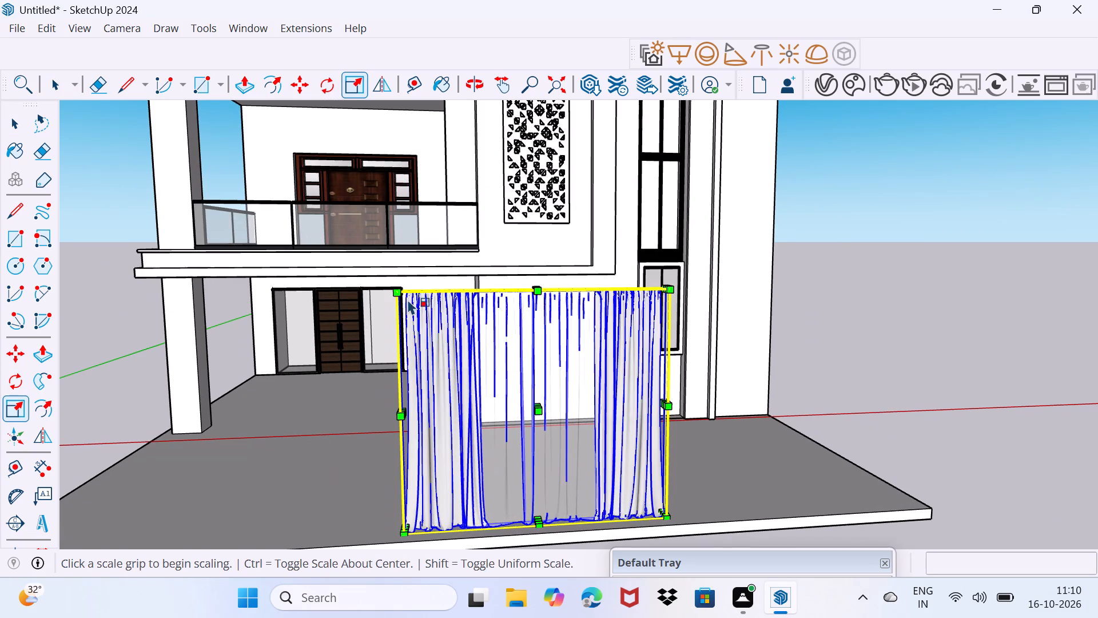
pyautogui.moveTo(396, 290); pyautogui.dragTo(567, 450)
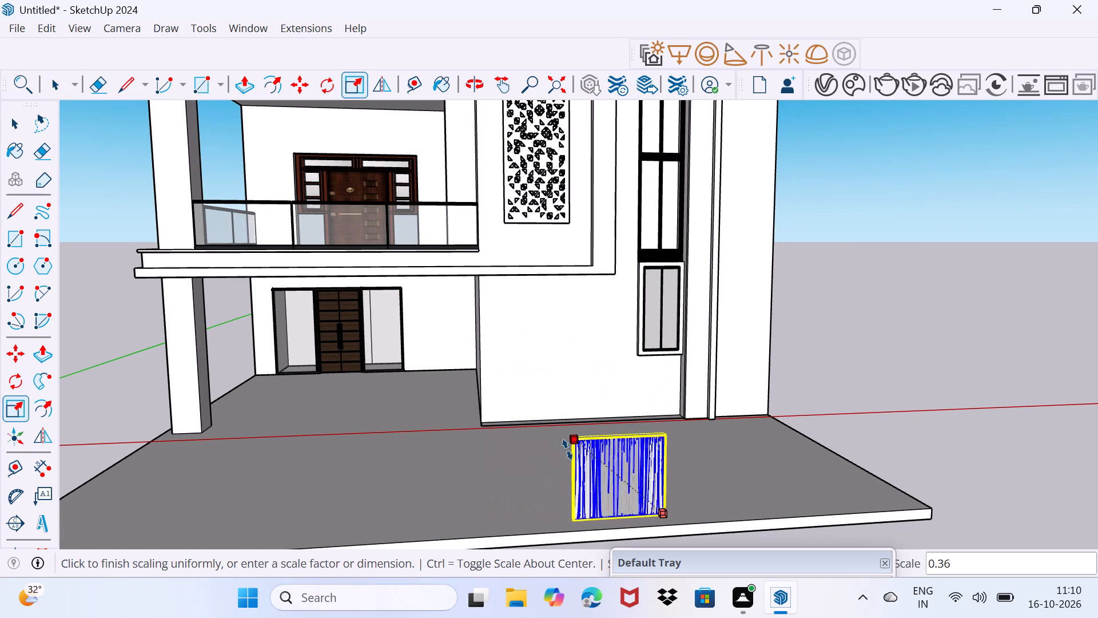
pyautogui.moveTo(567, 450); pyautogui.dragTo(575, 463)
# Move the scaled curtain across the slab toward the front wall, near the small lower double window, and deselect it.
pyautogui.scroll(9, 611, 473)
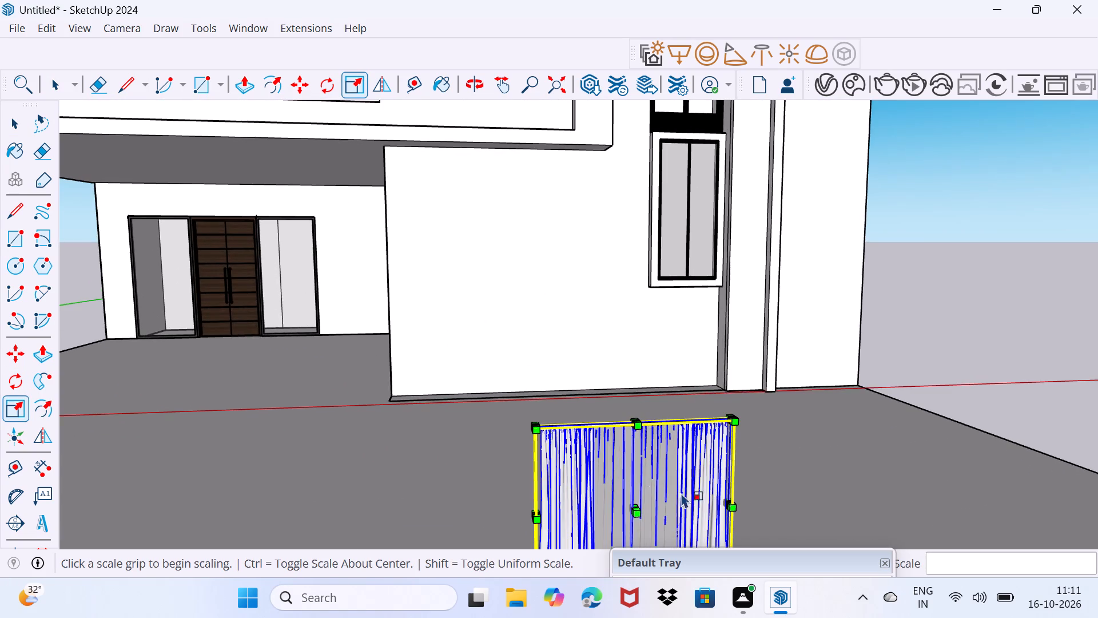
pyautogui.moveTo(684, 493); pyautogui.dragTo(593, 322, button='middle')
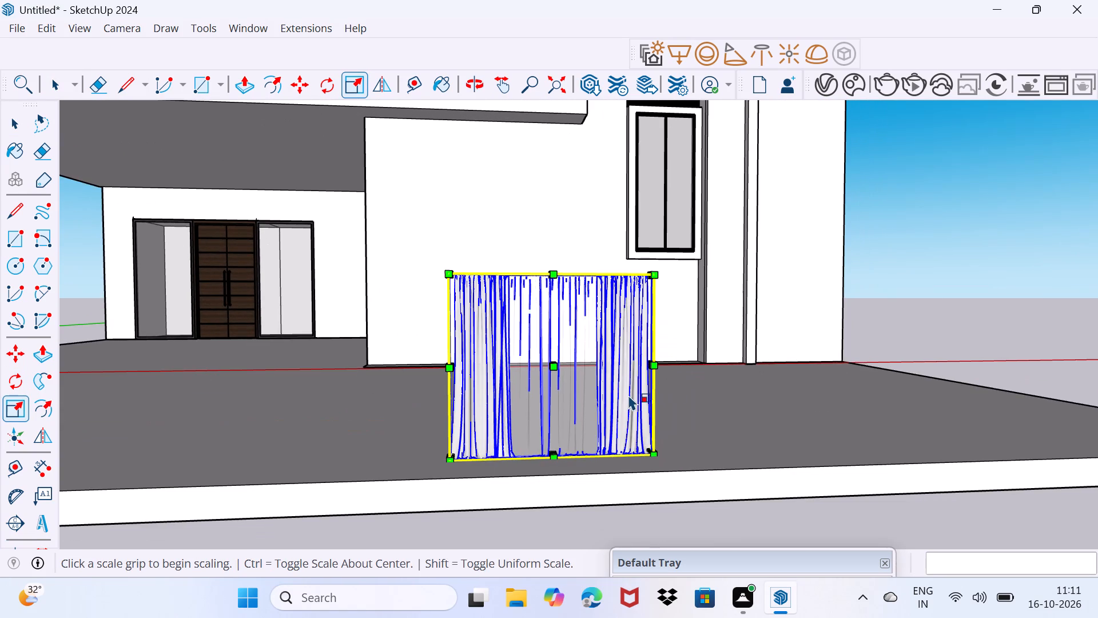
pyautogui.keyDown('ctrl'); pyautogui.moveTo(629, 402); pyautogui.dragTo(661, 464, button='middle'); pyautogui.keyUp('ctrl')
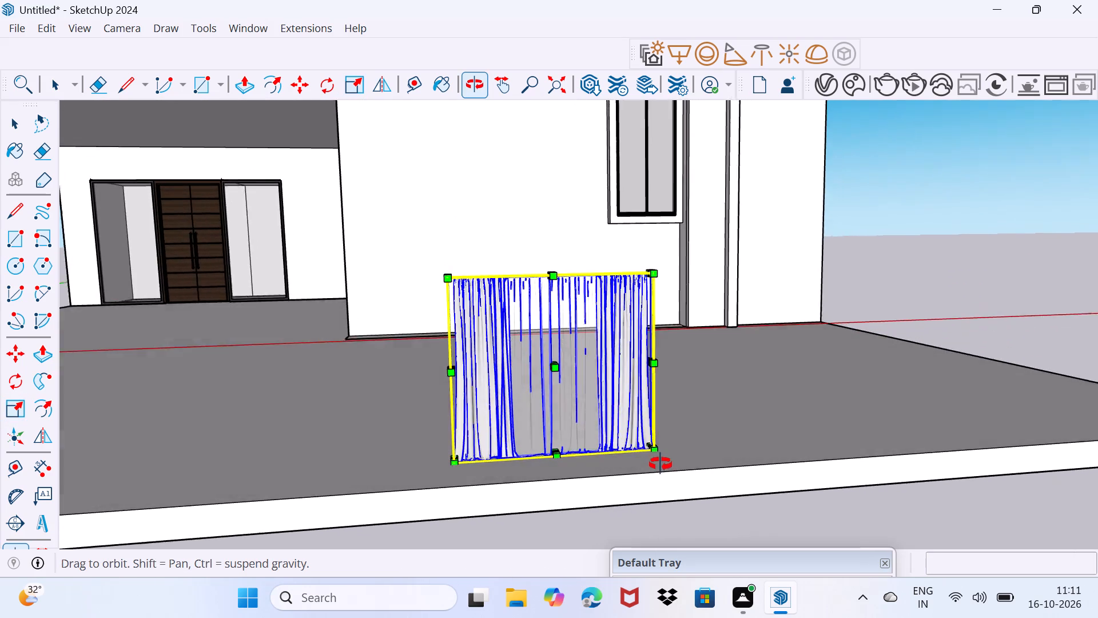
pyautogui.keyDown('ctrl'); pyautogui.moveTo(661, 464); pyautogui.dragTo(661, 465, button='middle'); pyautogui.keyUp('ctrl')
pyautogui.press('m')
pyautogui.moveTo(646, 445); pyautogui.dragTo(595, 359)
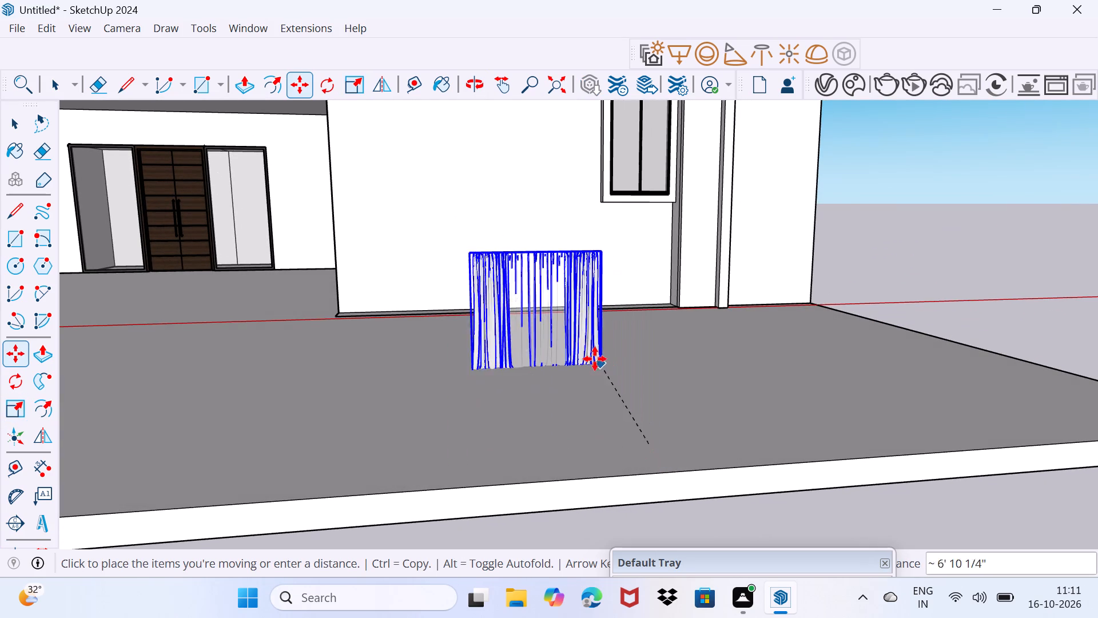
pyautogui.moveTo(595, 359); pyautogui.dragTo(579, 377)
pyautogui.press('space')
pyautogui.moveTo(634, 311); pyautogui.dragTo(641, 230)
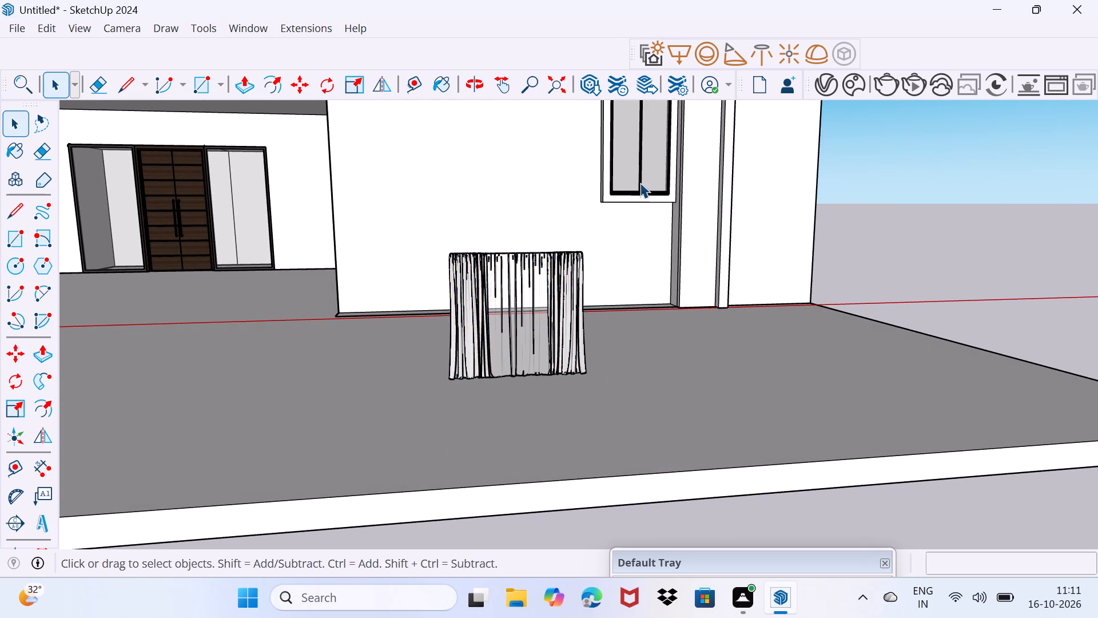
# Move the small lower double window out of its wall opening onto the slab, in front of the curtain.
pyautogui.scroll(3, 640, 163)
pyautogui.click(640, 176)
pyautogui.scroll(3, 650, 220)
pyautogui.click(632, 196)
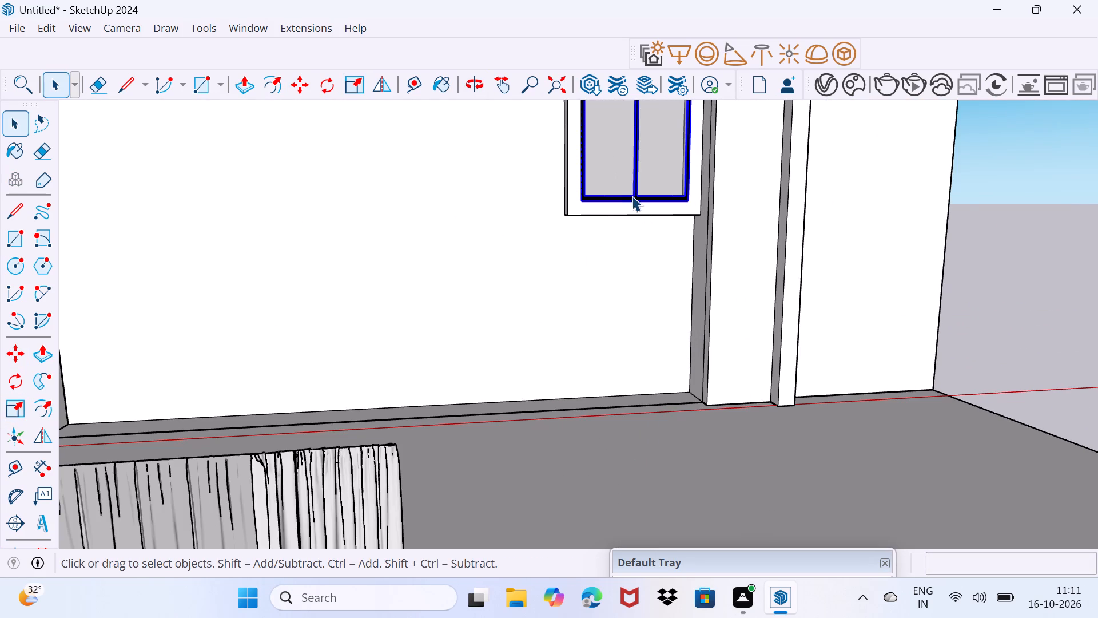
pyautogui.press('m')
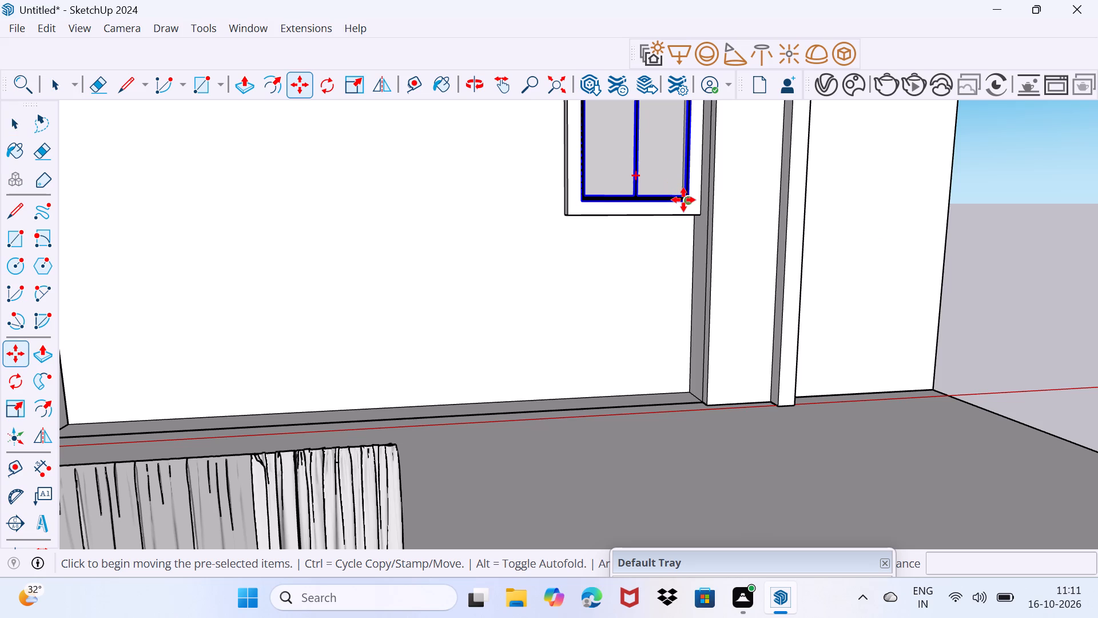
pyautogui.click(683, 200)
pyautogui.scroll(-7, 584, 311)
pyautogui.scroll(-4, 538, 344)
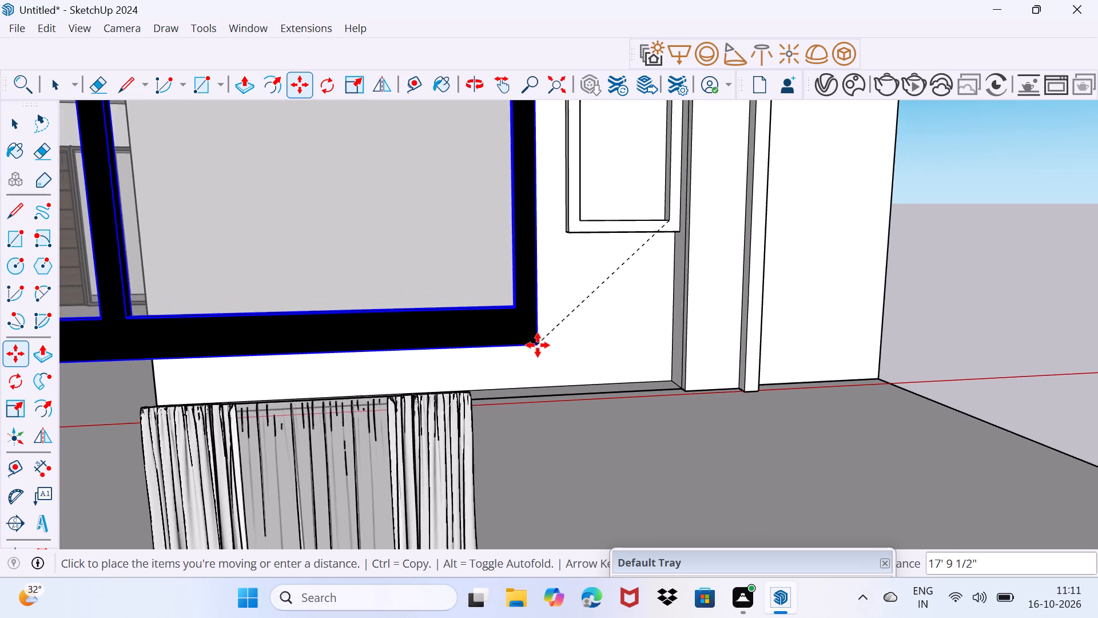
pyautogui.scroll(-15, 538, 345)
pyautogui.scroll(-7, 532, 441)
pyautogui.scroll(5, 508, 473)
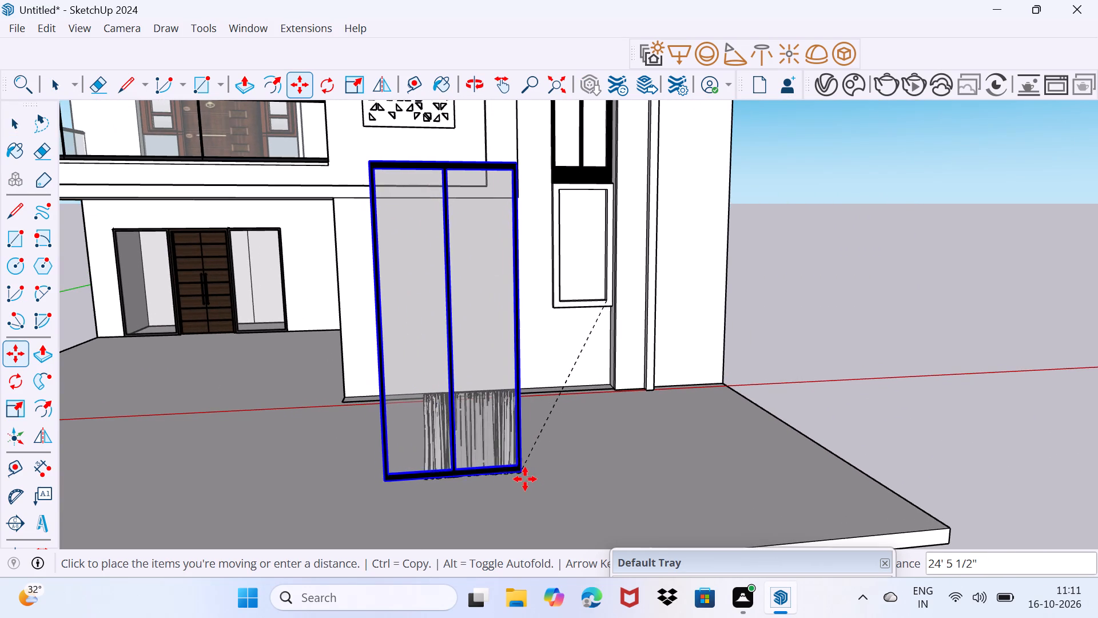
pyautogui.click(528, 485)
# Move the curtain about 3' so its upper corner meets the top of the relocated window frame.
pyautogui.moveTo(478, 485); pyautogui.dragTo(726, 523, button='middle')
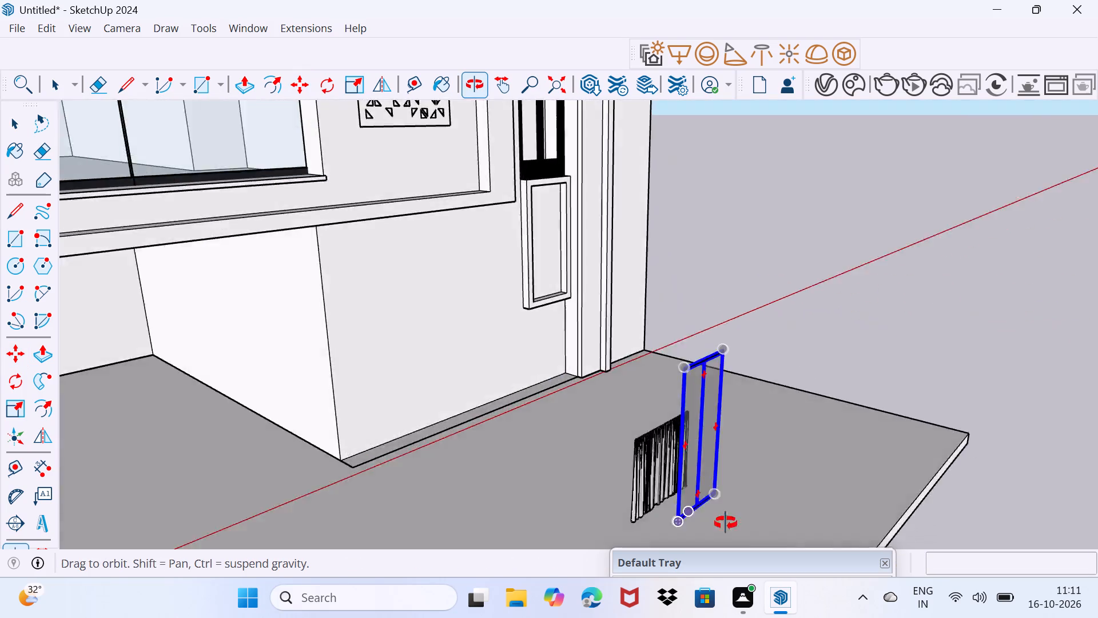
pyautogui.moveTo(726, 523); pyautogui.dragTo(869, 516, button='middle')
pyautogui.scroll(8, 799, 418)
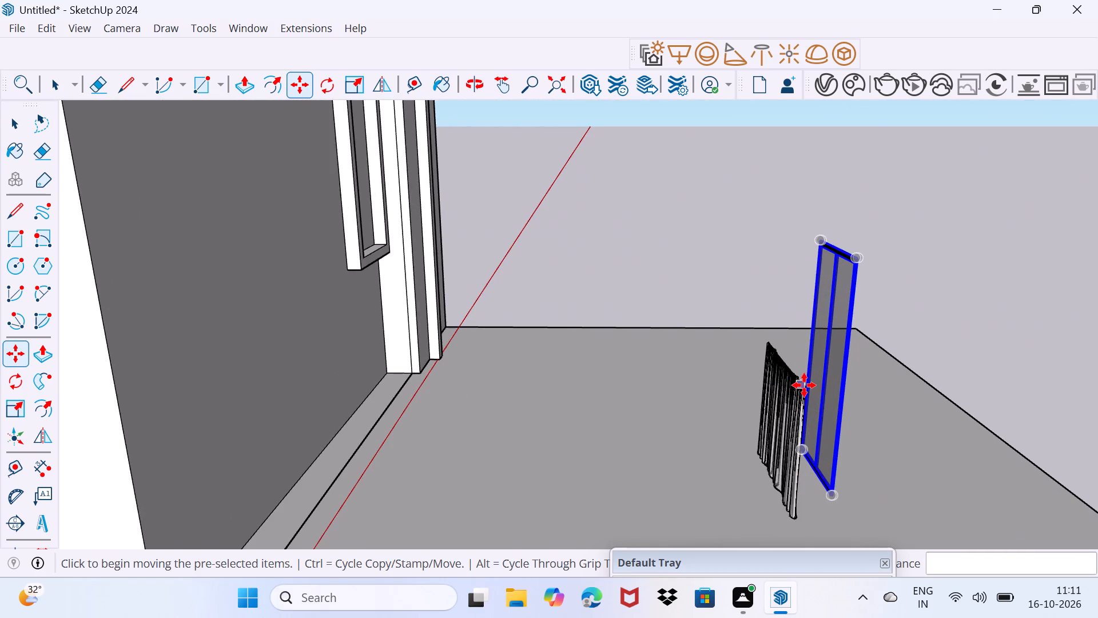
pyautogui.scroll(4, 804, 385)
pyautogui.press('space')
pyautogui.click(790, 405)
pyautogui.scroll(4, 794, 395)
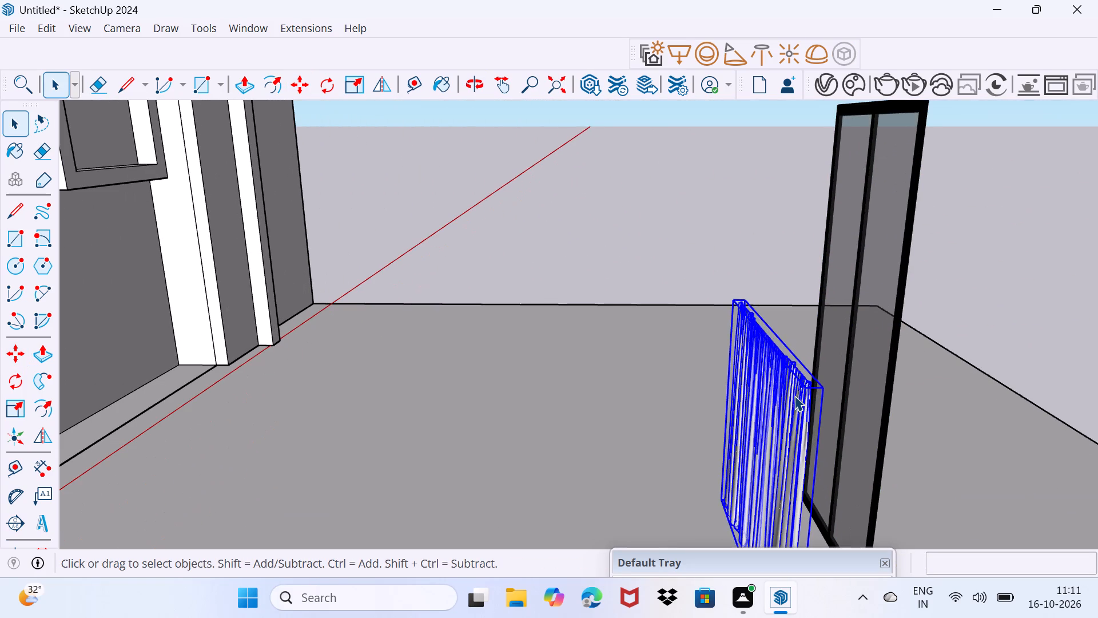
pyautogui.press('m')
pyautogui.click(801, 385)
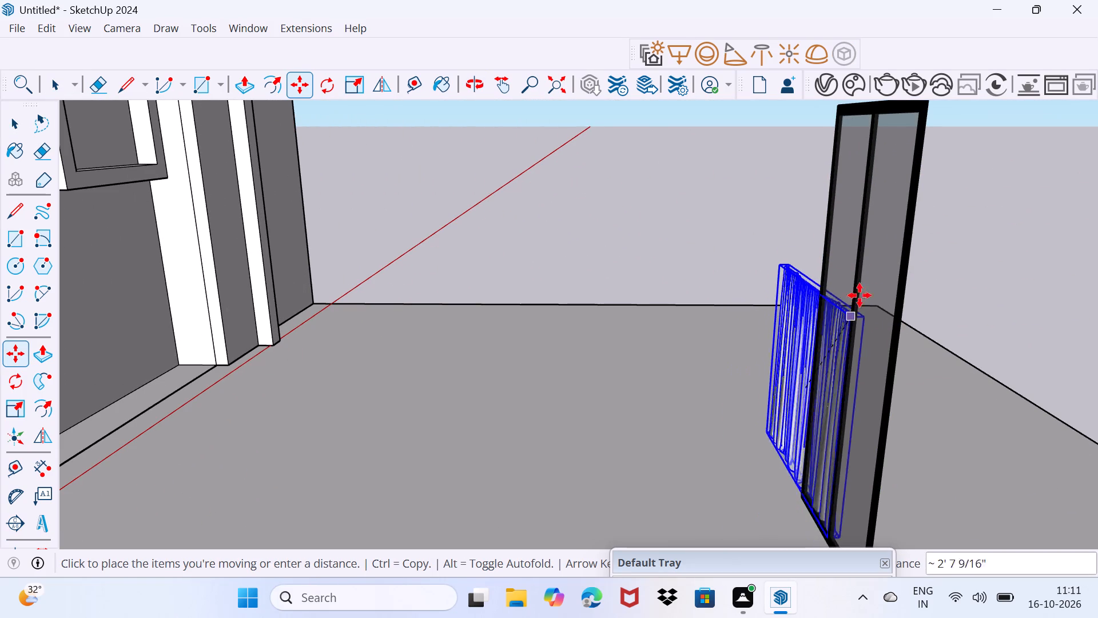
pyautogui.moveTo(906, 203); pyautogui.dragTo(822, 369, button='middle')
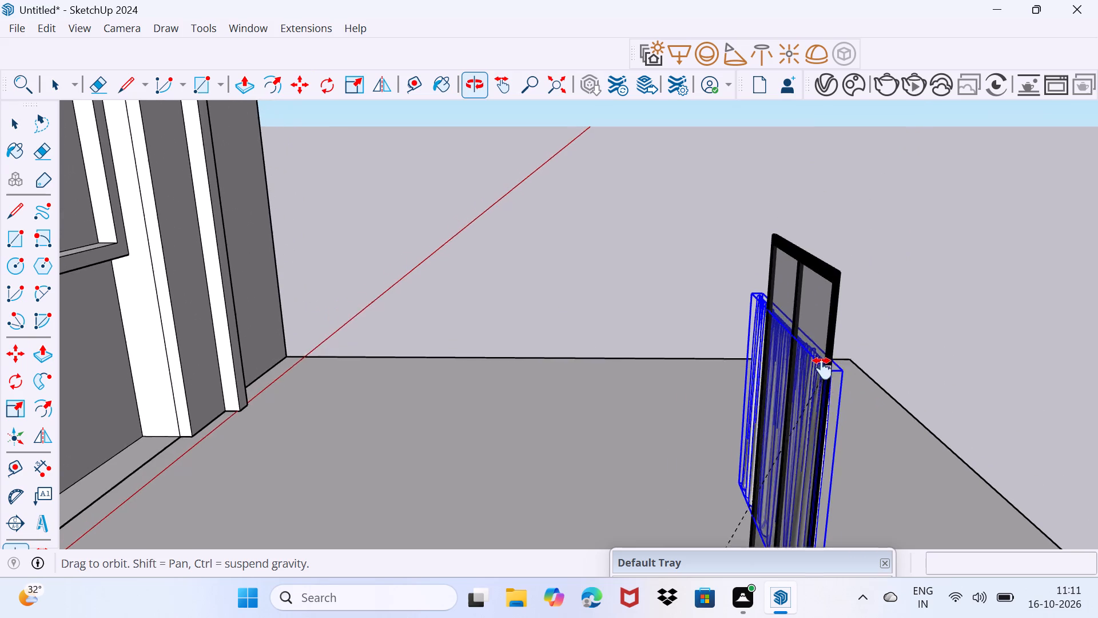
pyautogui.moveTo(822, 369); pyautogui.dragTo(819, 355, button='middle')
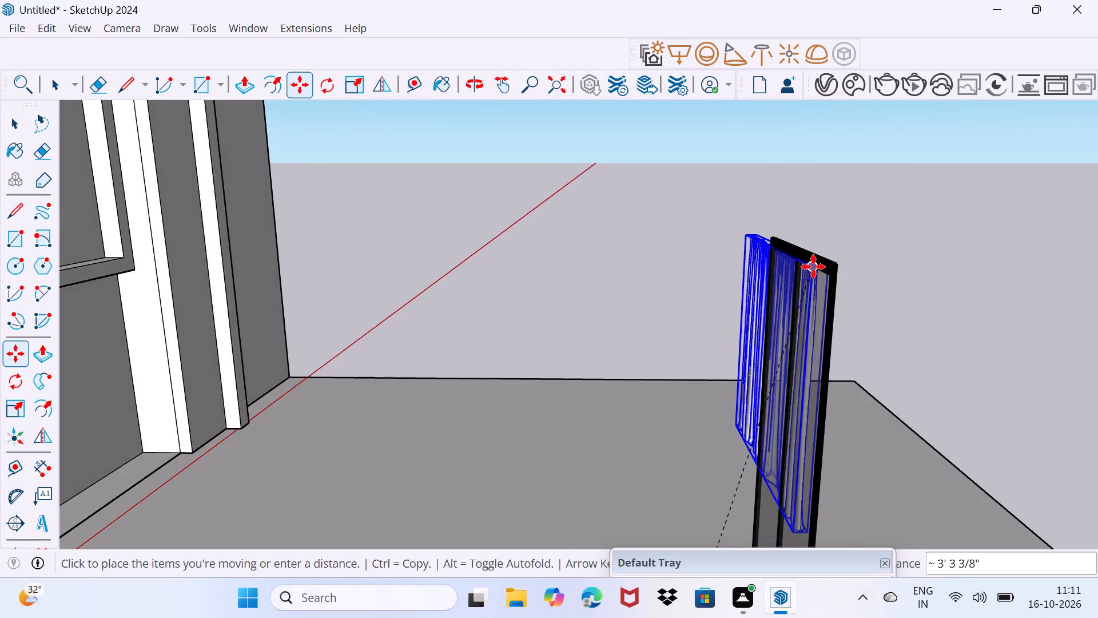
pyautogui.click(822, 268)
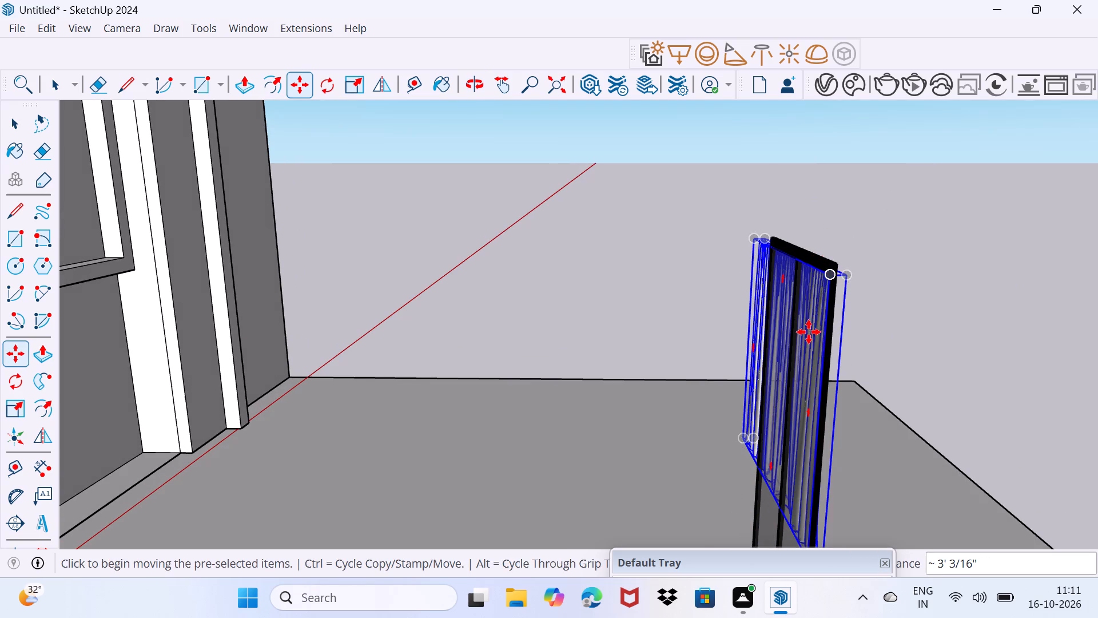
# Move the curtain about 1' from its upper corner to the house side of the window frame.
pyautogui.moveTo(809, 332); pyautogui.dragTo(676, 327, button='middle')
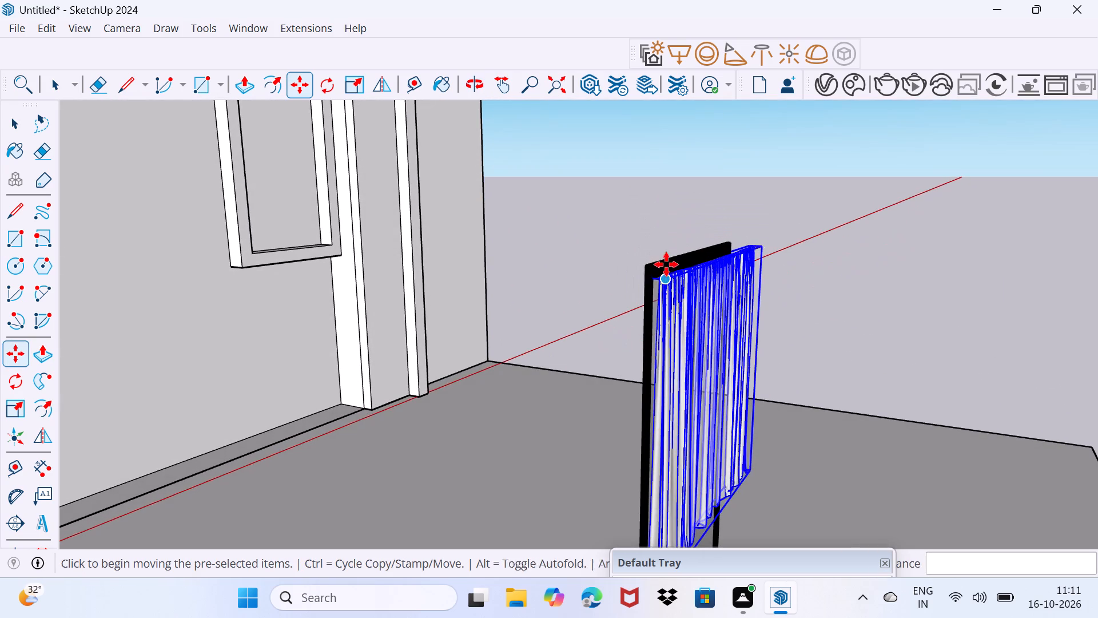
pyautogui.click(667, 276)
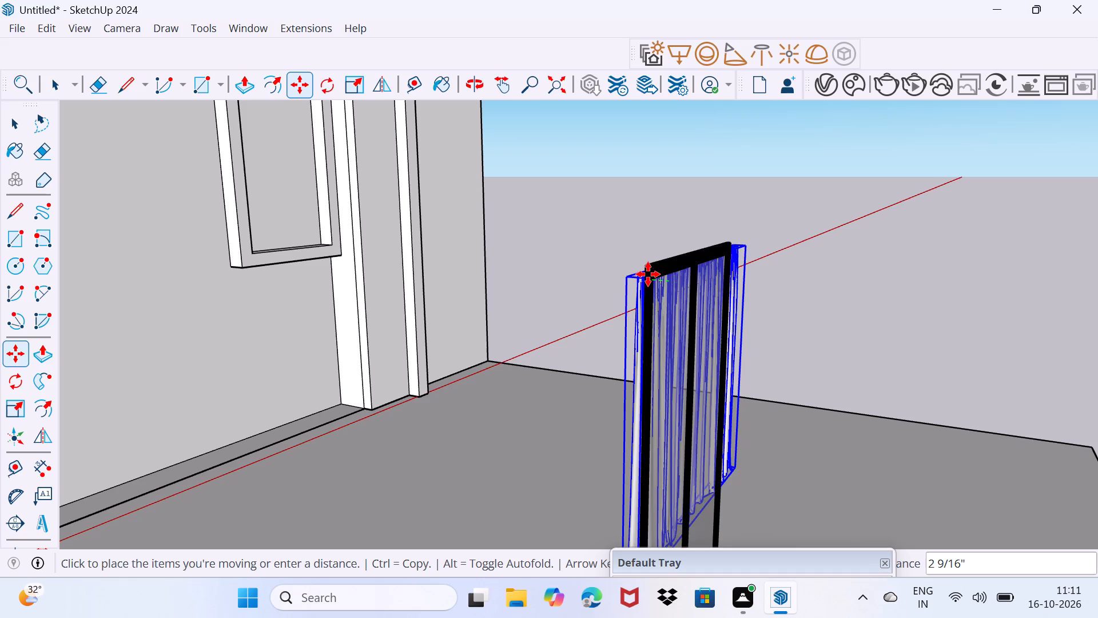
pyautogui.scroll(18, 651, 272)
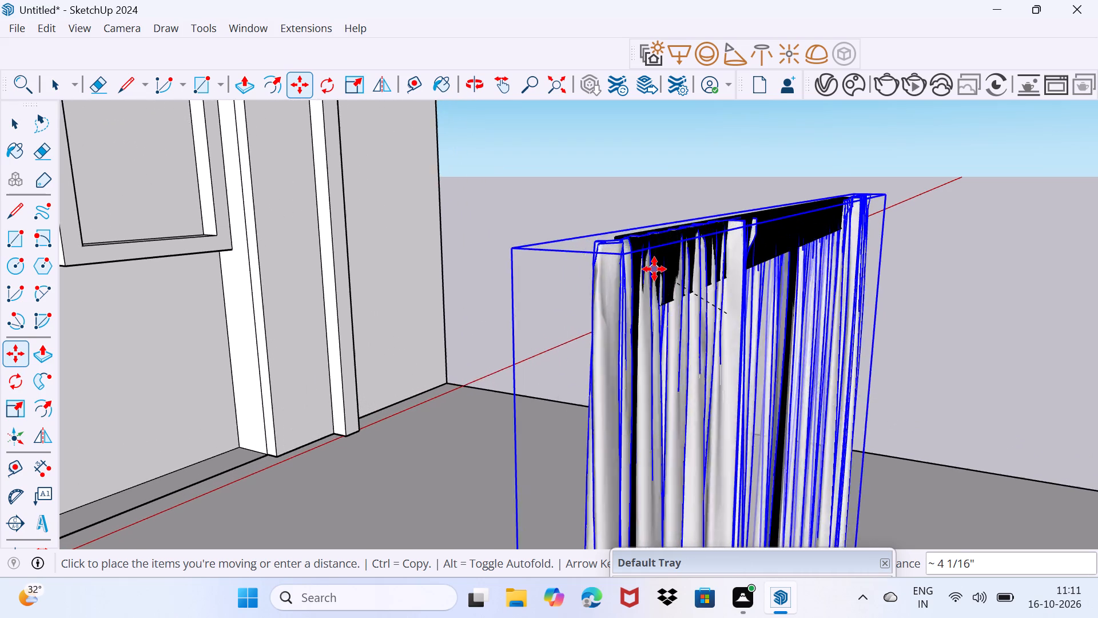
pyautogui.scroll(4, 654, 269)
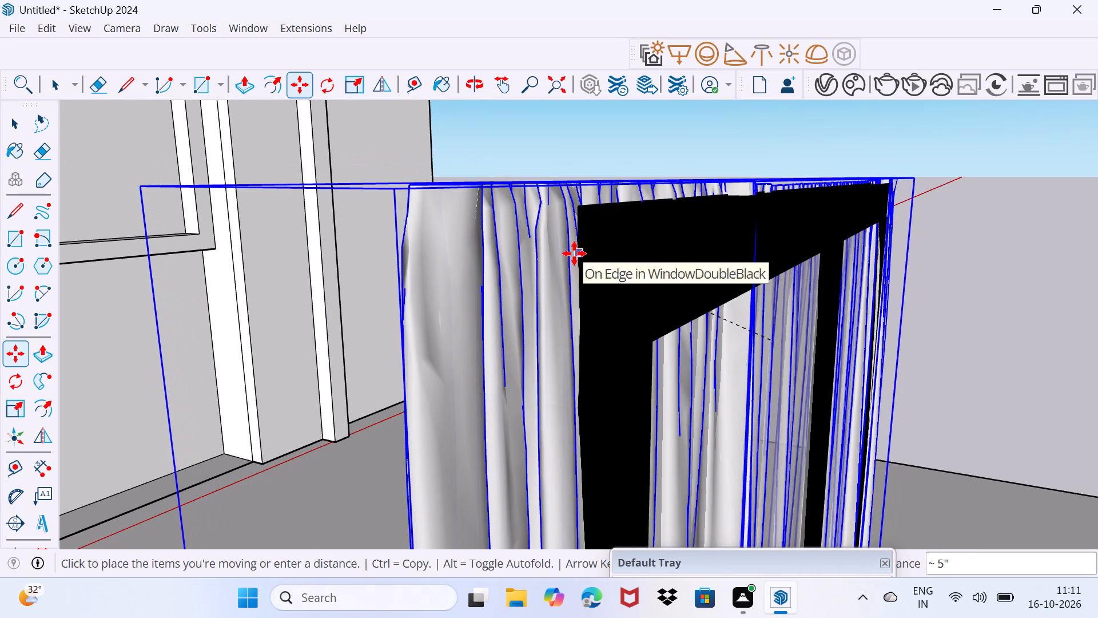
pyautogui.scroll(-15, 586, 253)
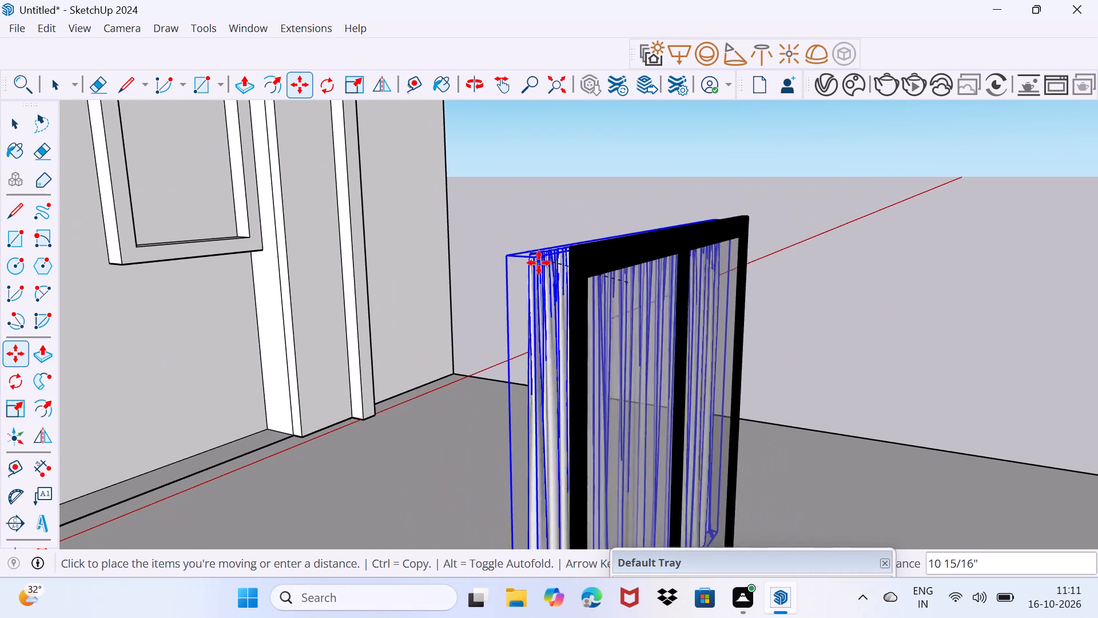
pyautogui.scroll(-3, 531, 261)
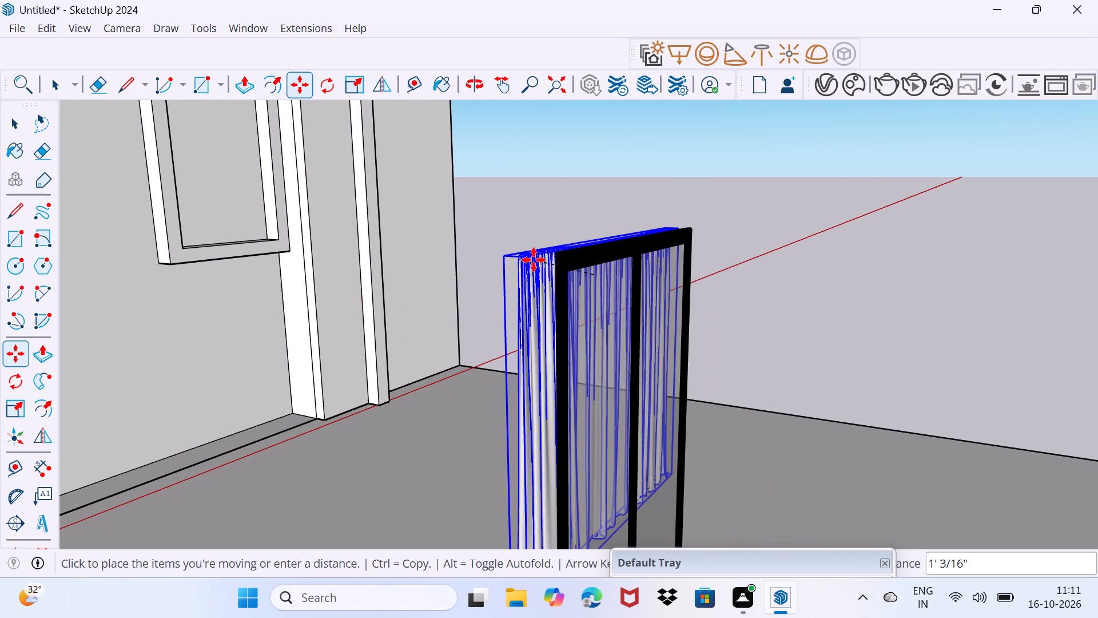
pyautogui.click(534, 260)
# Scale the curtain down uniformly from an upper corner to roughly the window's width.
pyautogui.moveTo(540, 304); pyautogui.dragTo(833, 318, button='middle')
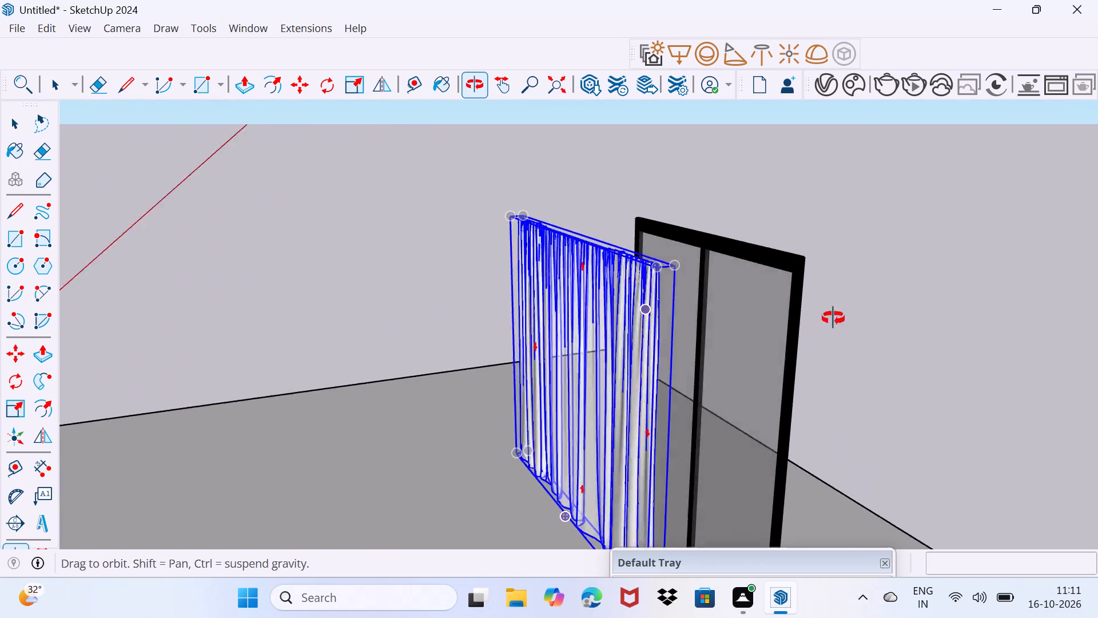
pyautogui.moveTo(833, 318); pyautogui.dragTo(988, 295, button='middle')
pyautogui.press('s')
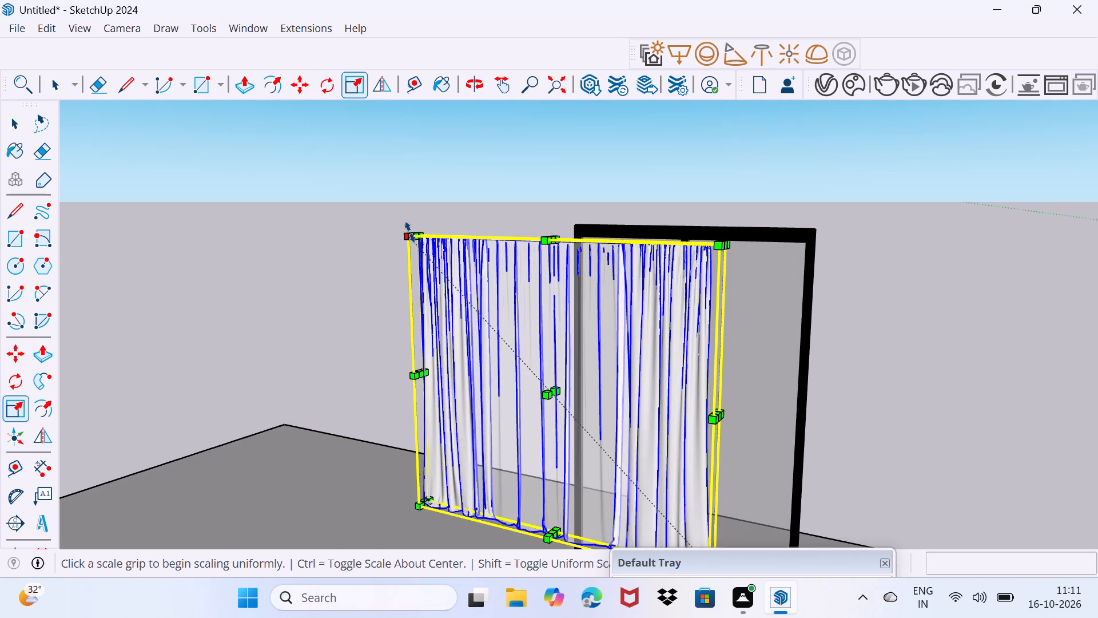
pyautogui.moveTo(410, 232); pyautogui.dragTo(484, 348)
# Move the curtain by its upper corner onto the top corner endpoint of the black double window frame.
pyautogui.moveTo(498, 363); pyautogui.dragTo(514, 367, button='middle')
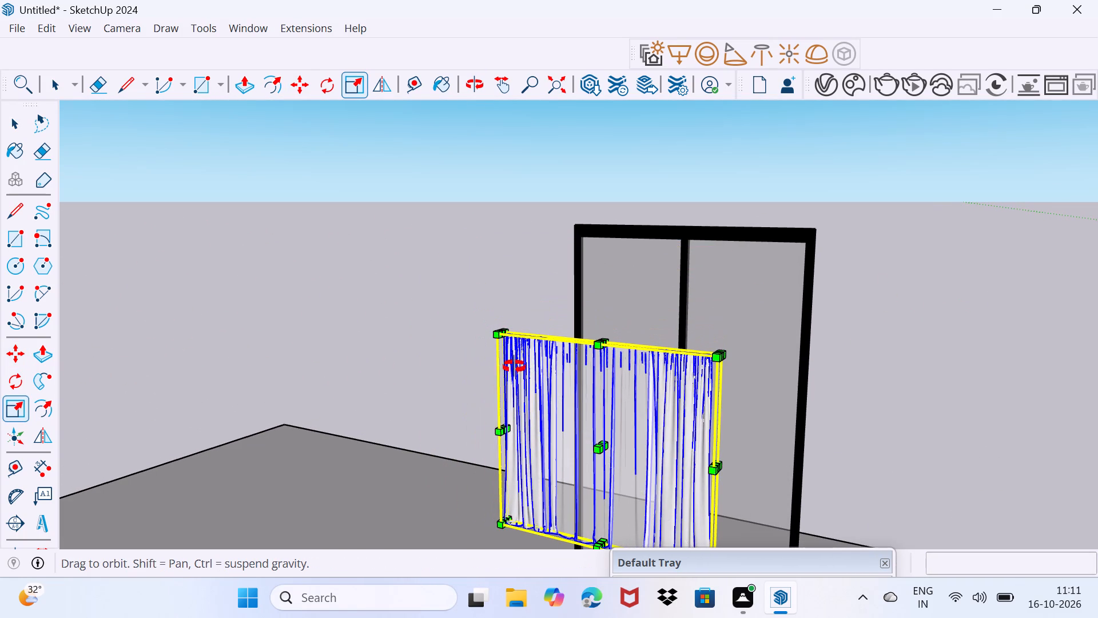
pyautogui.moveTo(514, 367); pyautogui.dragTo(878, 400, button='middle')
pyautogui.press('m')
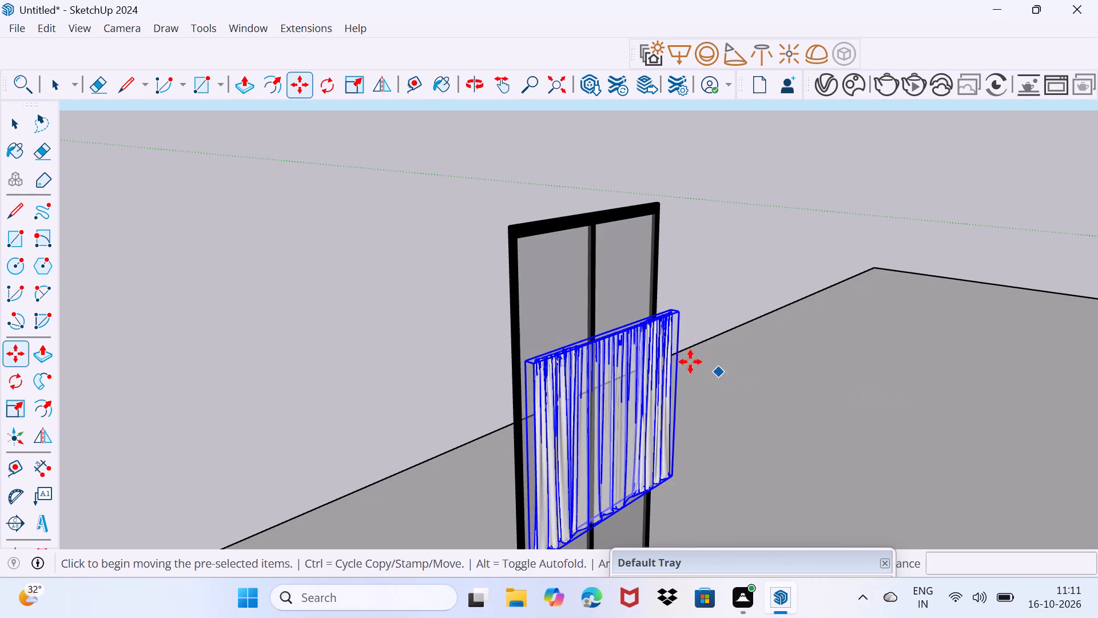
pyautogui.scroll(4, 514, 346)
pyautogui.click(536, 367)
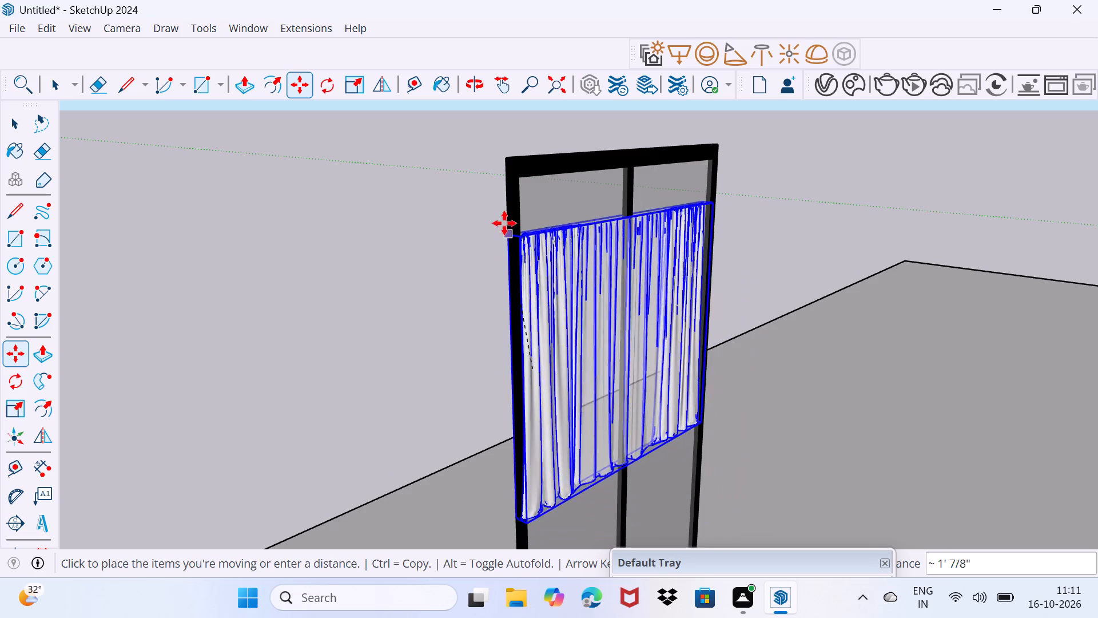
pyautogui.click(513, 165)
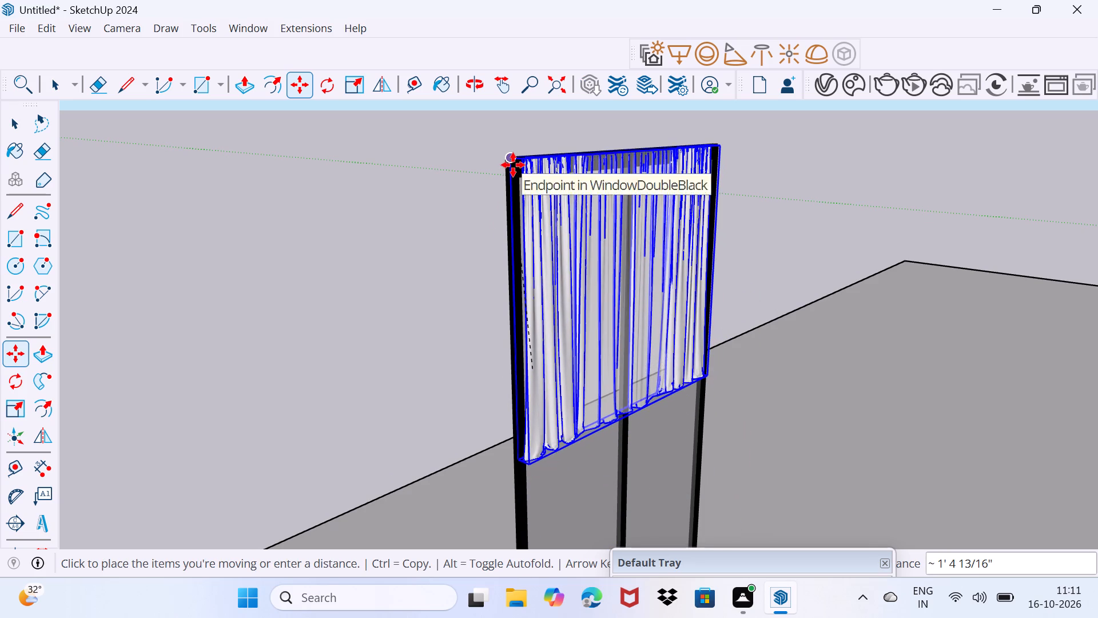
# Stretch the curtain's width slightly so its side reaches the window frame's outer edge.
pyautogui.moveTo(616, 252); pyautogui.dragTo(8, 205, button='middle')
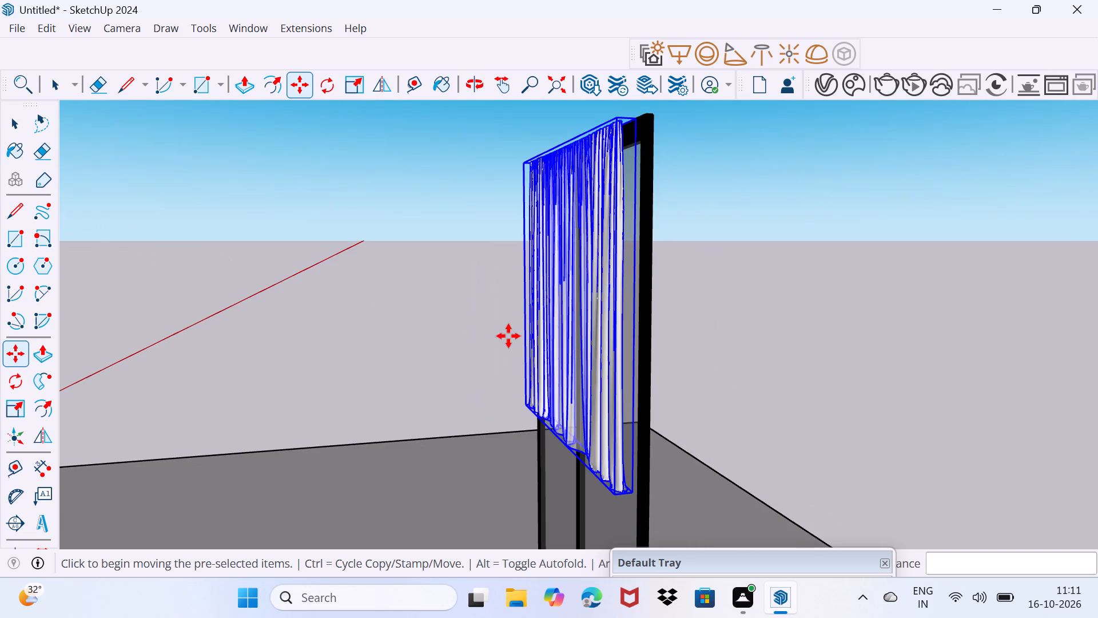
pyautogui.press('s')
pyautogui.scroll(4, 618, 323)
pyautogui.click(628, 304)
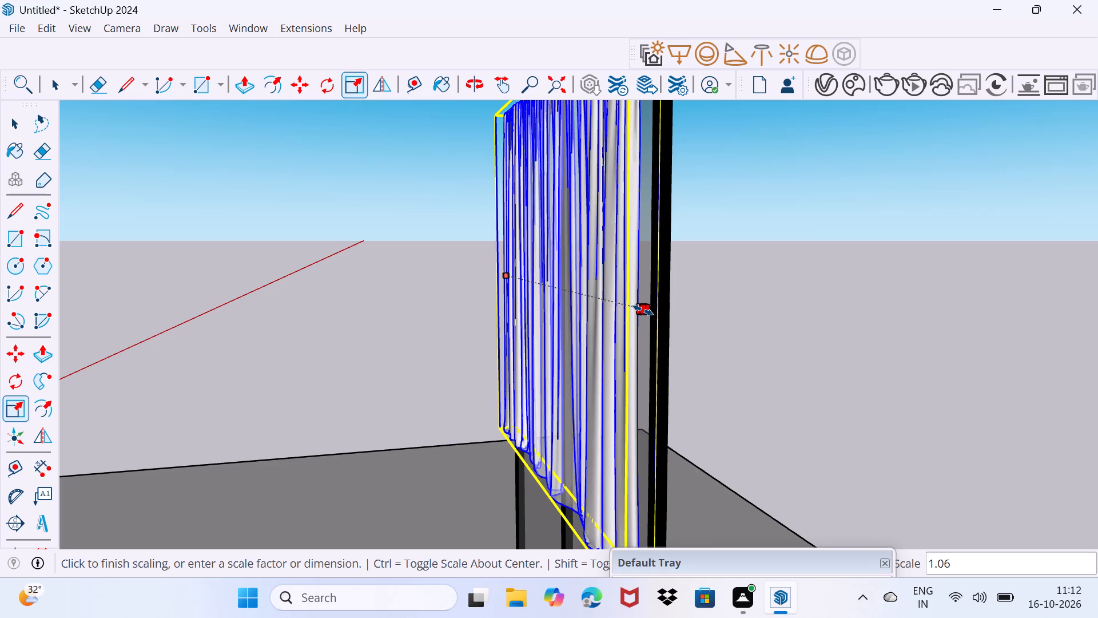
pyautogui.click(654, 312)
pyautogui.press('space')
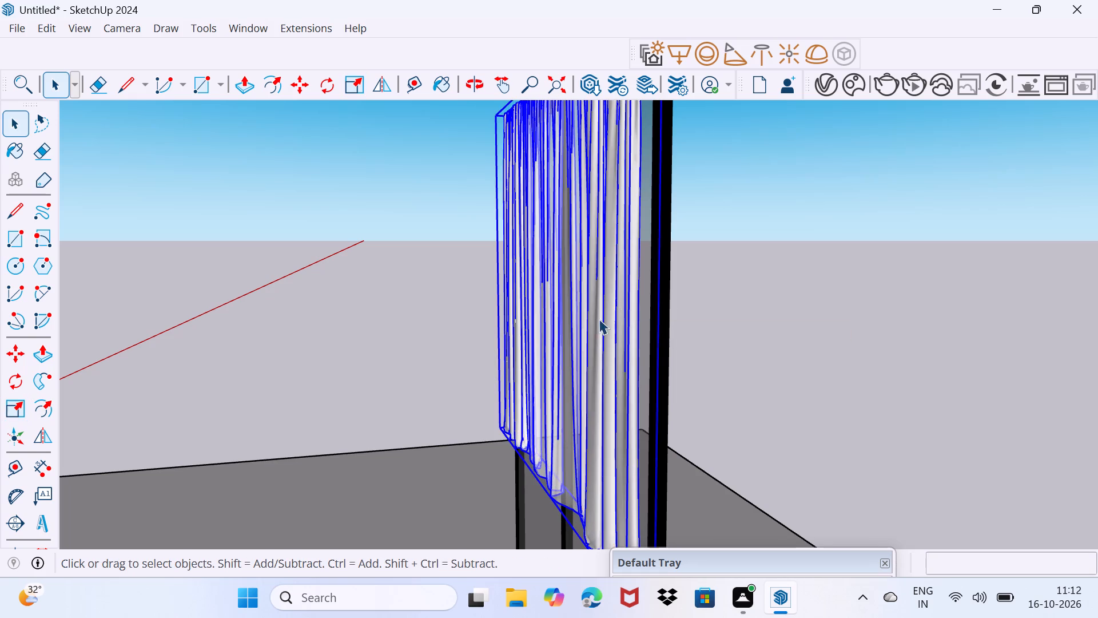
# Stretch the curtain's height downward until its lower edge reaches the bottom of the black double window frame.
pyautogui.scroll(-5, 526, 324)
pyautogui.moveTo(516, 414); pyautogui.dragTo(759, 189, button='middle')
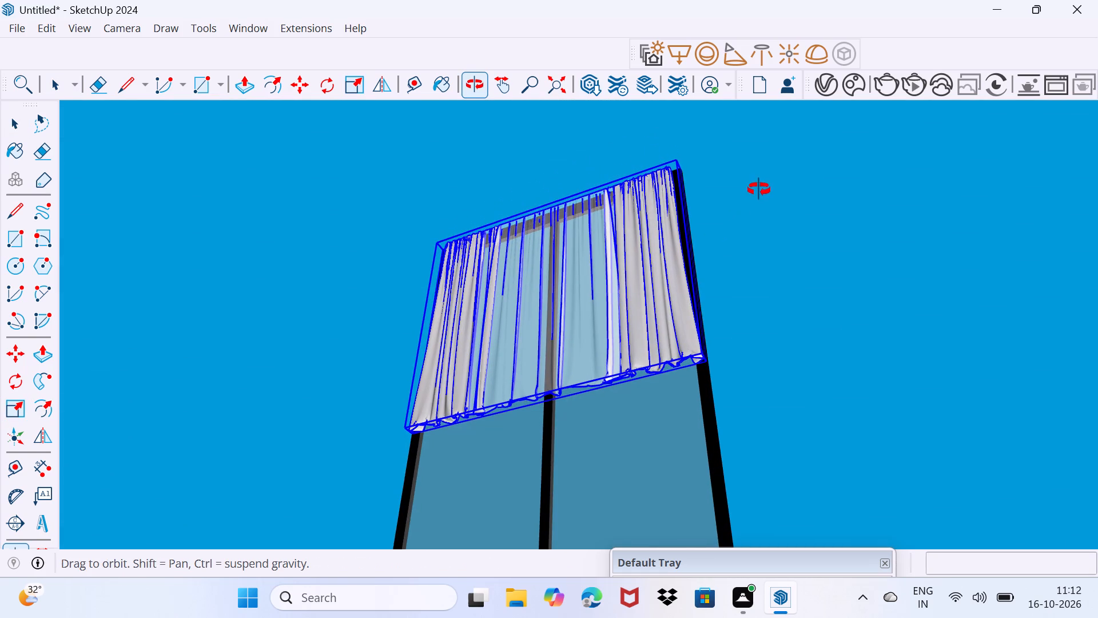
pyautogui.moveTo(759, 189); pyautogui.dragTo(758, 191, button='middle')
pyautogui.press('s')
pyautogui.scroll(3, 546, 394)
pyautogui.scroll(-10, 546, 394)
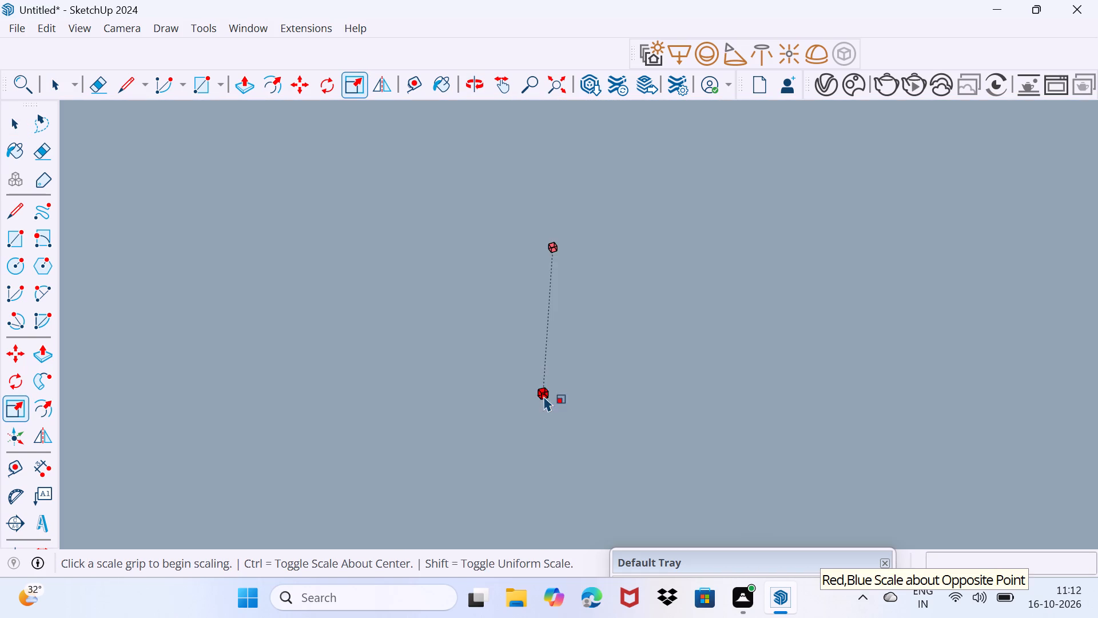
pyautogui.keyDown('shift'); pyautogui.moveTo(558, 413); pyautogui.dragTo(572, 375, button='middle'); pyautogui.keyUp('shift')
pyautogui.click(551, 90)
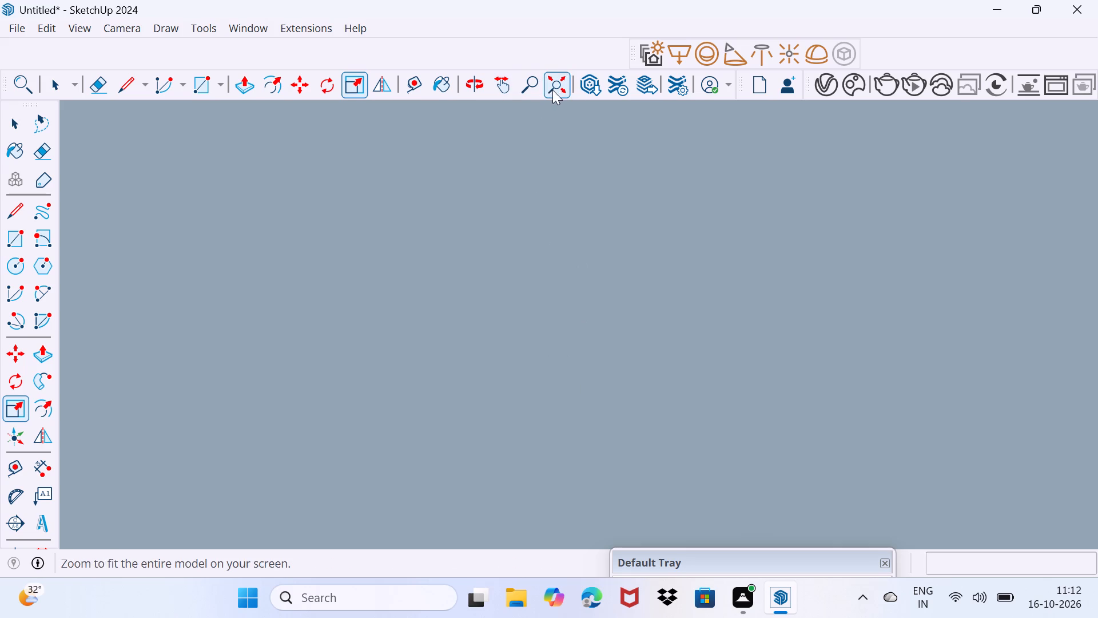
pyautogui.scroll(4, 804, 418)
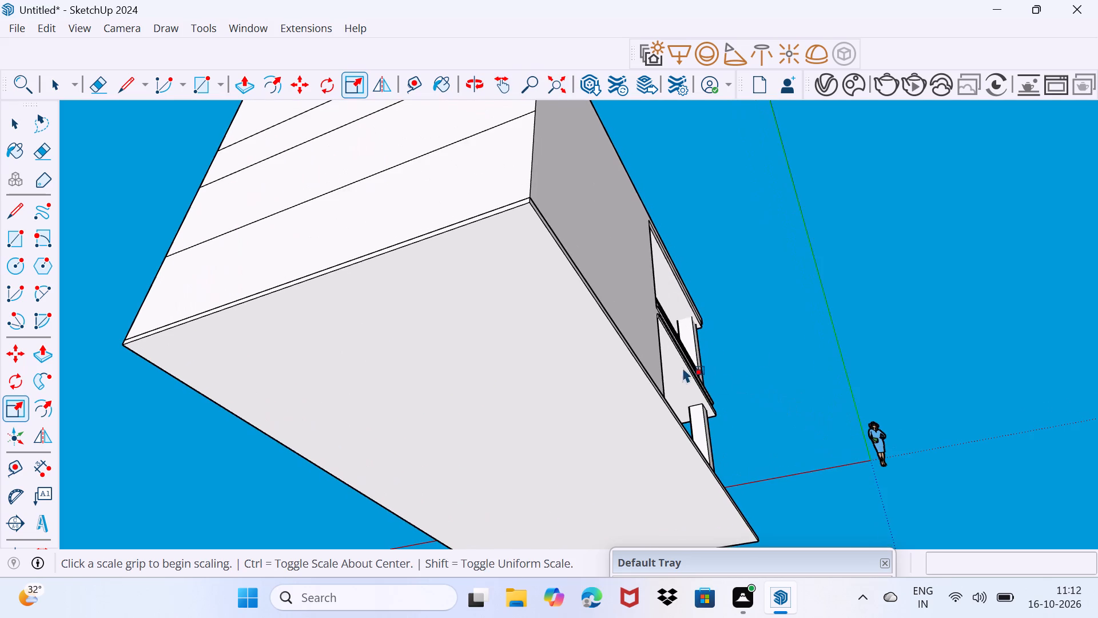
pyautogui.moveTo(682, 367); pyautogui.dragTo(665, 413, button='middle')
pyautogui.scroll(-9, 665, 413)
pyautogui.moveTo(660, 321); pyautogui.dragTo(590, 498, button='middle')
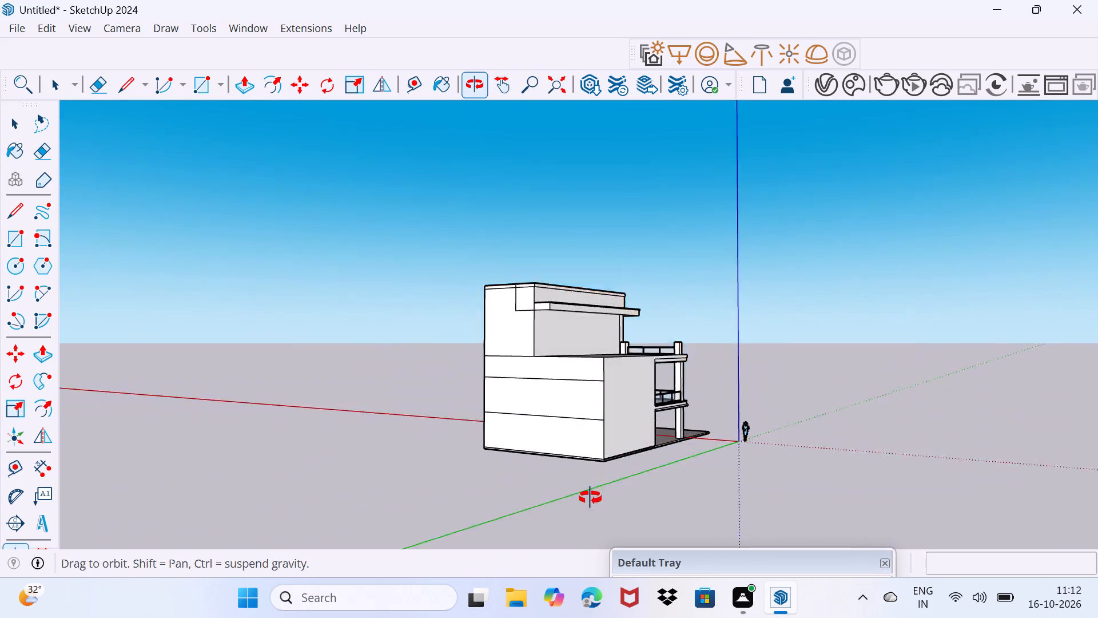
pyautogui.moveTo(590, 498); pyautogui.dragTo(149, 444, button='middle')
pyautogui.scroll(12, 659, 454)
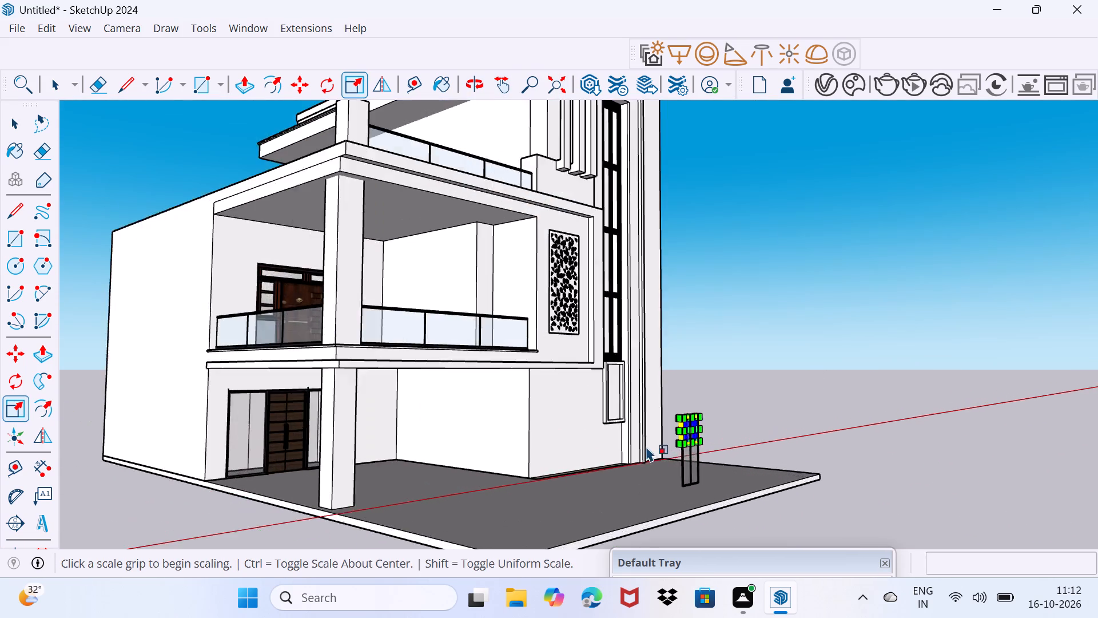
pyautogui.scroll(4, 646, 446)
pyautogui.moveTo(641, 451); pyautogui.dragTo(859, 494, button='middle')
pyautogui.scroll(5, 862, 477)
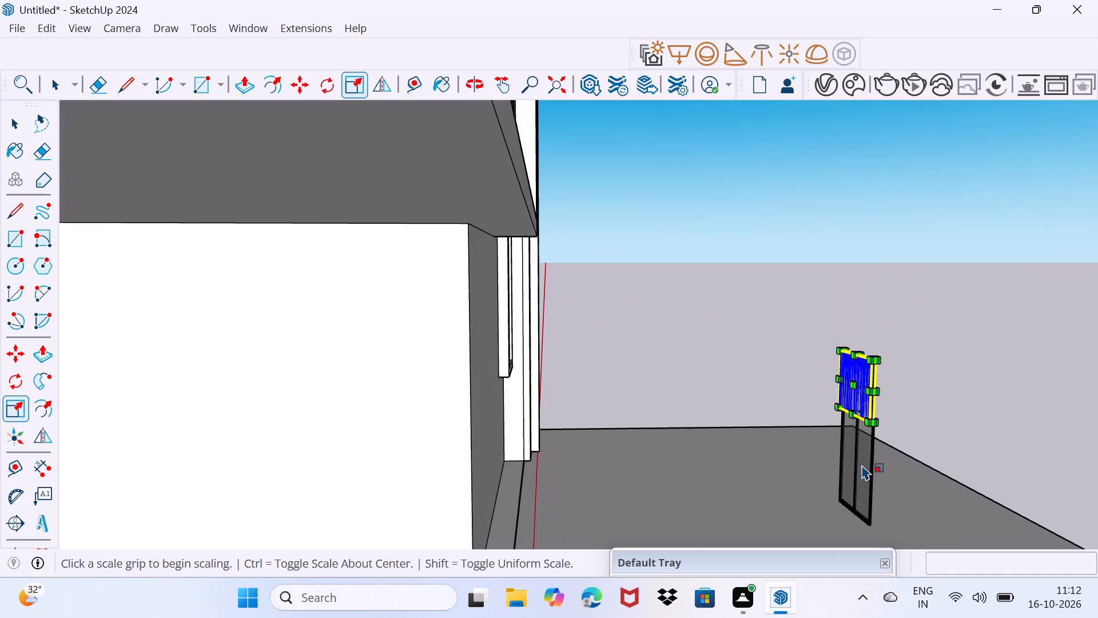
pyautogui.scroll(7, 860, 465)
pyautogui.moveTo(858, 397); pyautogui.dragTo(859, 386, button='middle')
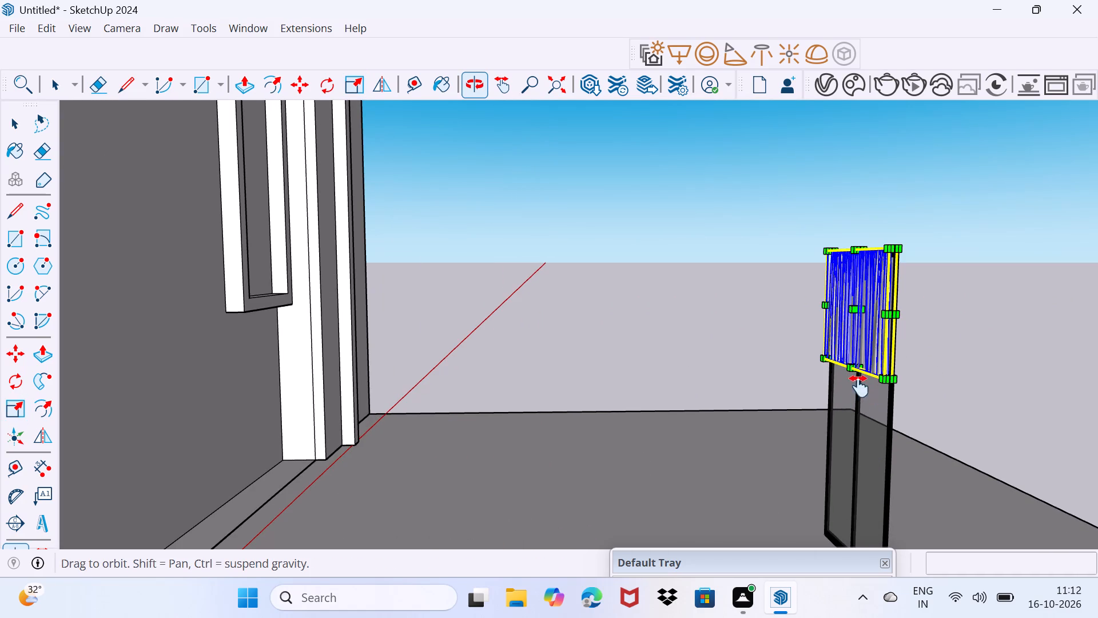
pyautogui.moveTo(859, 386); pyautogui.dragTo(788, 272, button='middle')
pyautogui.scroll(8, 784, 258)
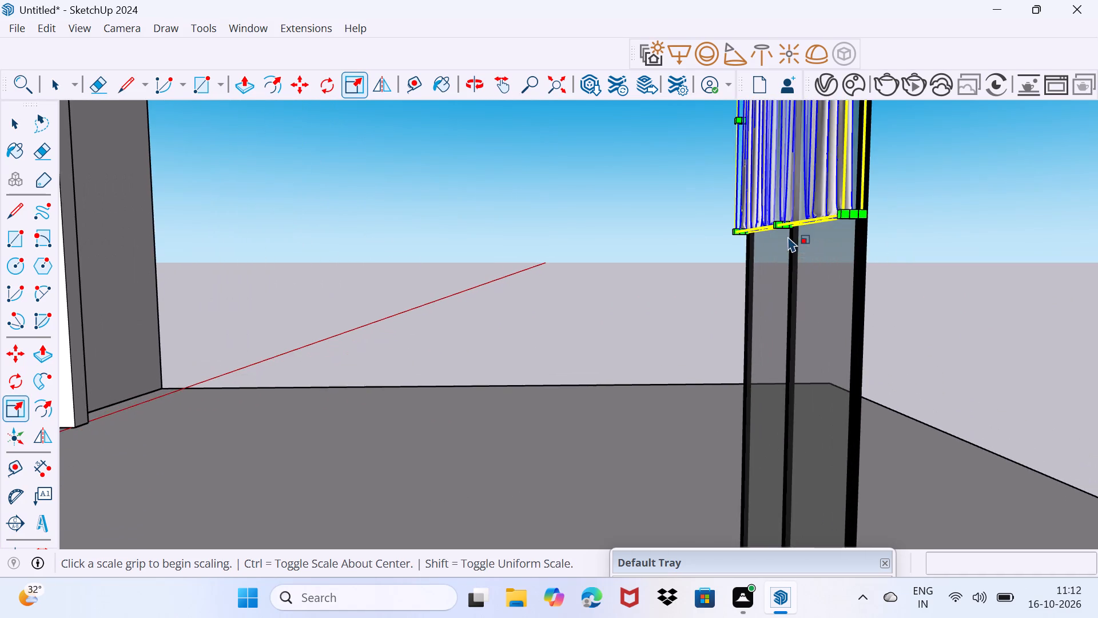
pyautogui.scroll(11, 789, 230)
pyautogui.click(782, 210)
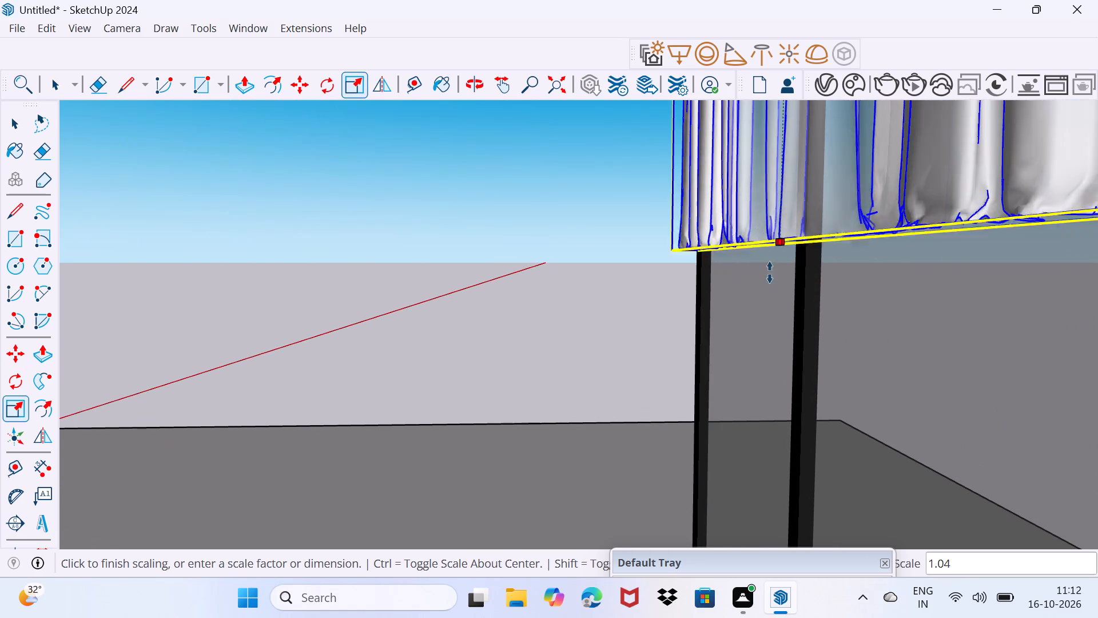
pyautogui.scroll(-16, 752, 327)
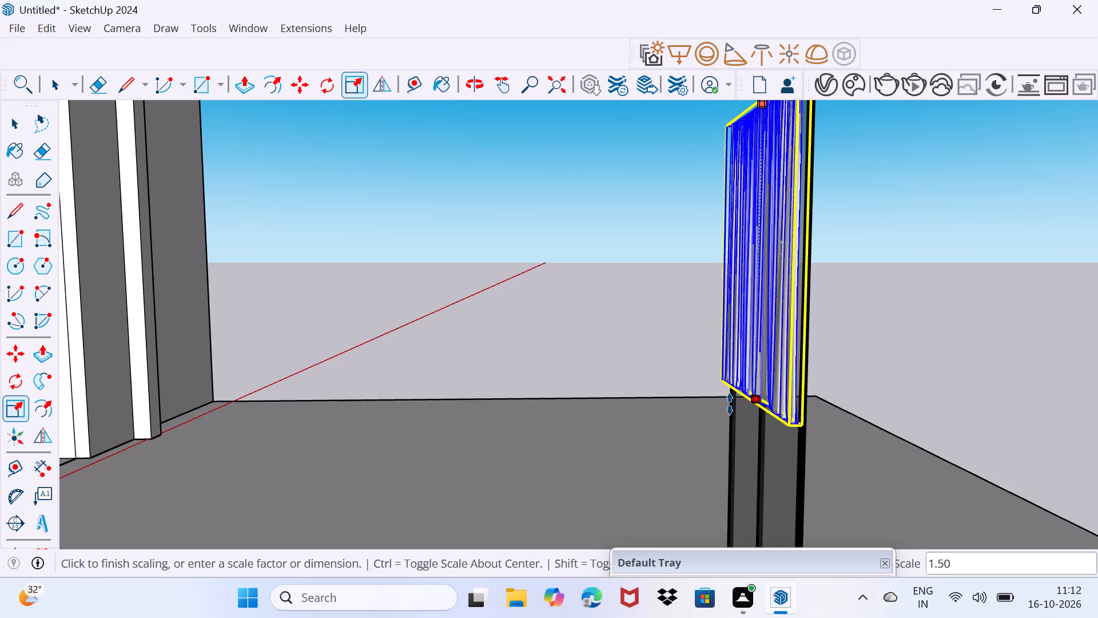
pyautogui.moveTo(731, 449); pyautogui.dragTo(730, 259, button='middle')
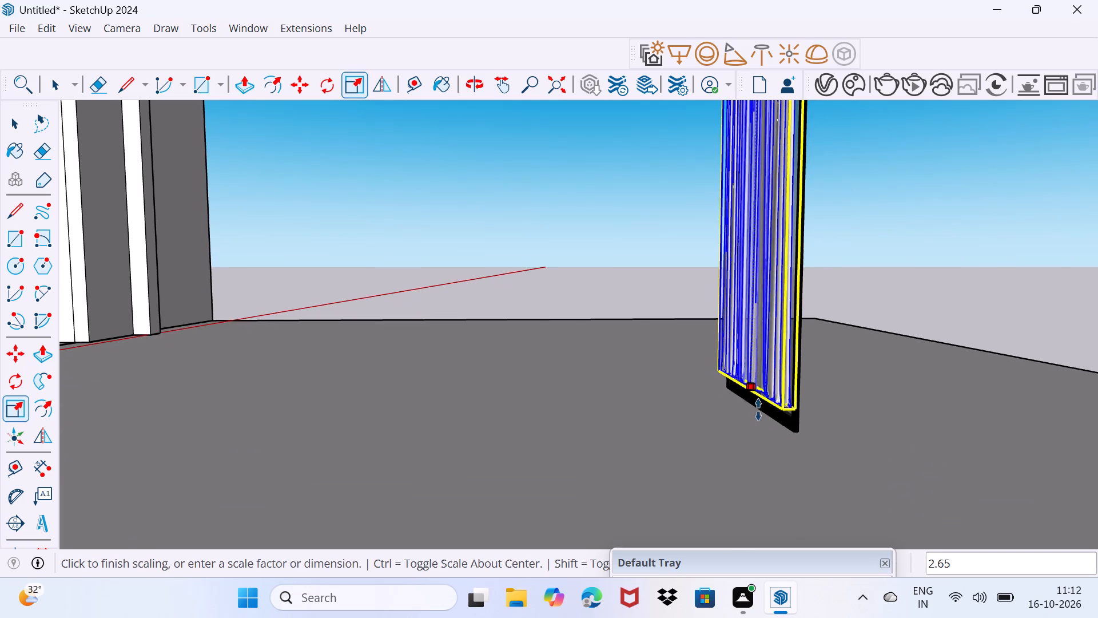
pyautogui.click(758, 416)
# Copy the fitted curtain by its lower corner about 4' 6" sideways along the red axis, beside the window.
pyautogui.scroll(-4, 760, 412)
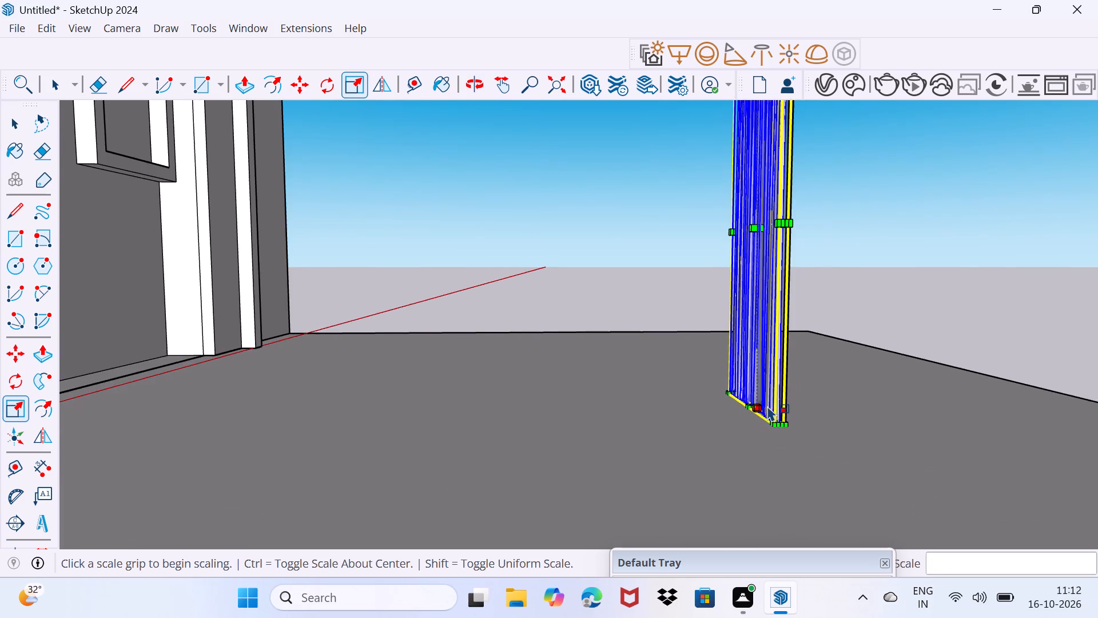
pyautogui.moveTo(773, 405); pyautogui.dragTo(373, 452, button='middle')
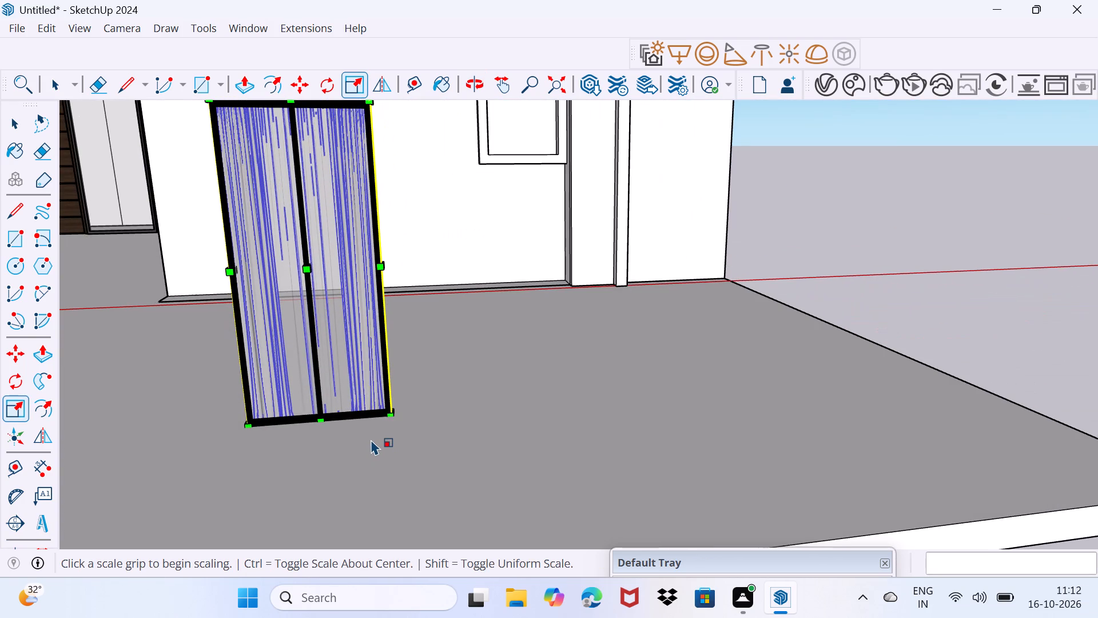
pyautogui.moveTo(371, 439); pyautogui.dragTo(670, 411, button='middle')
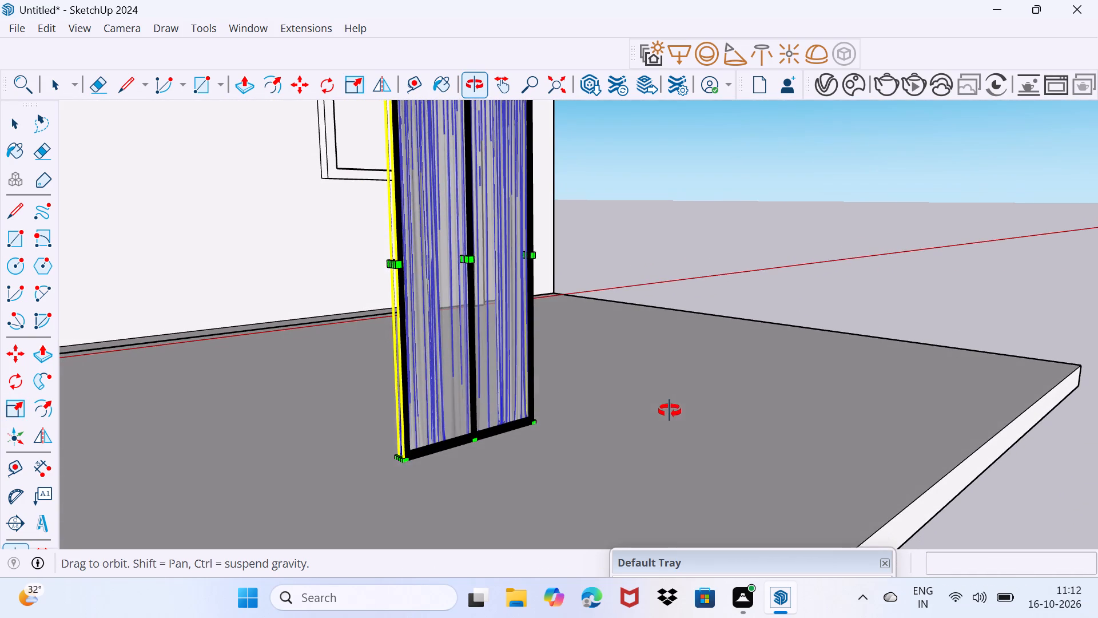
pyautogui.moveTo(670, 411); pyautogui.dragTo(737, 365, button='middle')
pyautogui.press('space')
pyautogui.press('m')
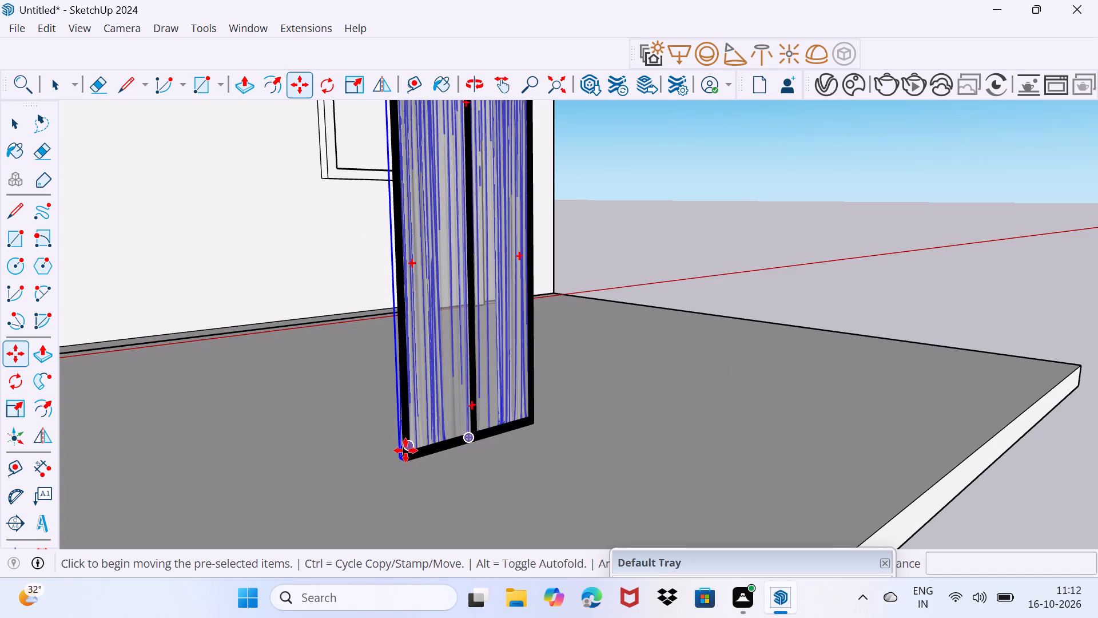
pyautogui.click(397, 462)
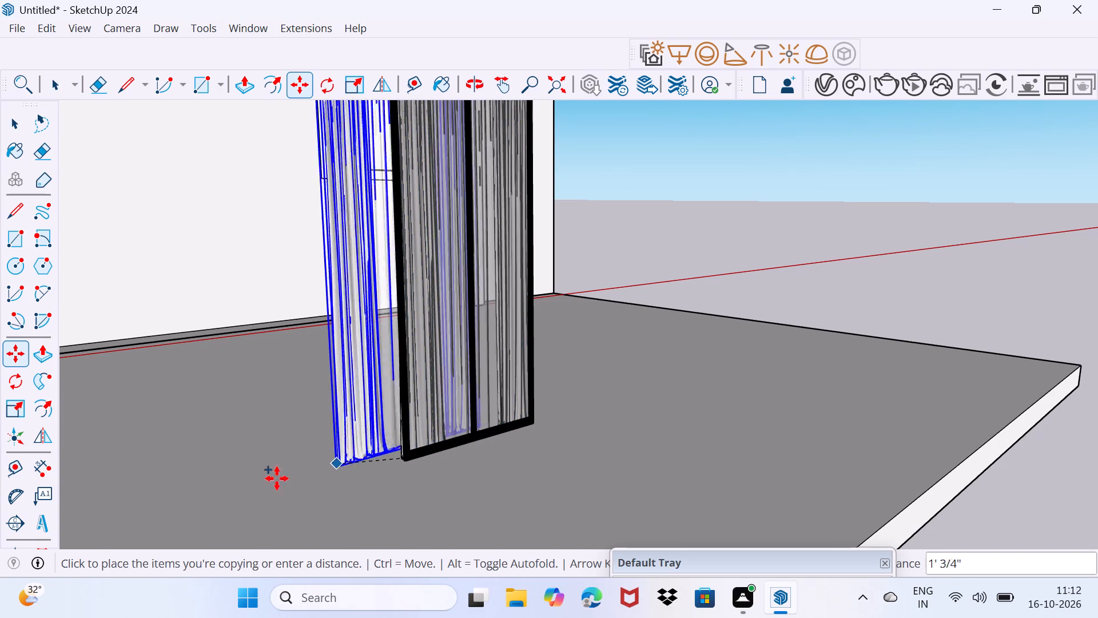
pyautogui.scroll(-8, 229, 481)
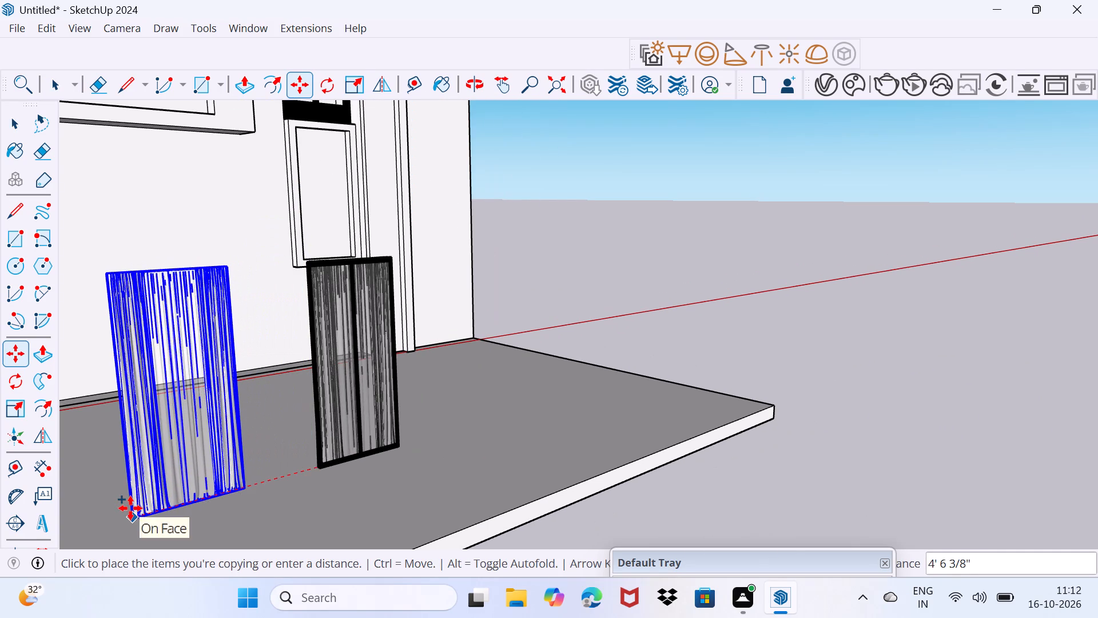
pyautogui.click(130, 508)
pyautogui.press('space')
pyautogui.press('space')
# Select the double window and its curtain together and move them about 14' 7" by the lower corner into the small framed facade opening.
pyautogui.click(342, 417)
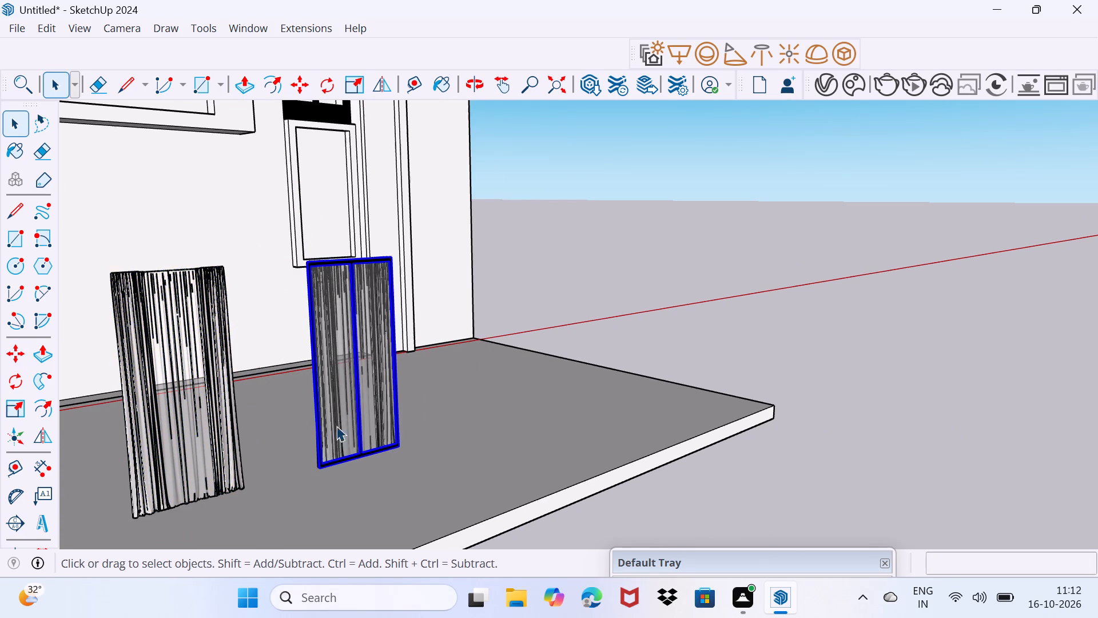
pyautogui.moveTo(338, 439); pyautogui.dragTo(485, 423, button='middle')
pyautogui.scroll(4, 514, 422)
pyautogui.moveTo(559, 433); pyautogui.dragTo(572, 435, button='middle')
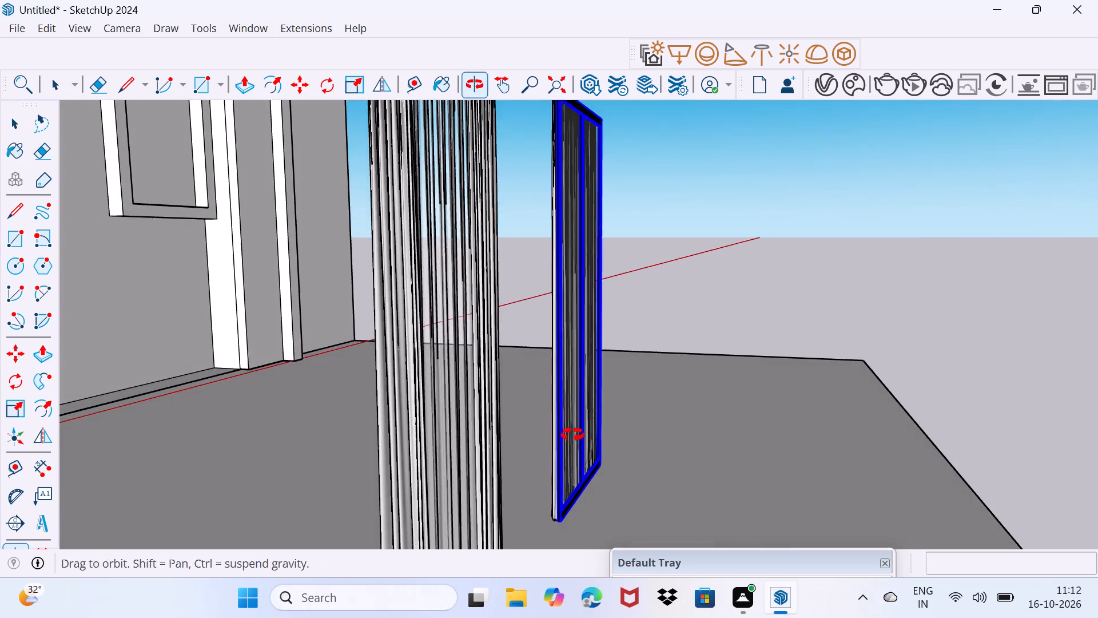
pyautogui.moveTo(572, 435); pyautogui.dragTo(641, 453, button='middle')
pyautogui.click(632, 435)
pyautogui.moveTo(740, 422); pyautogui.dragTo(738, 423, button='middle')
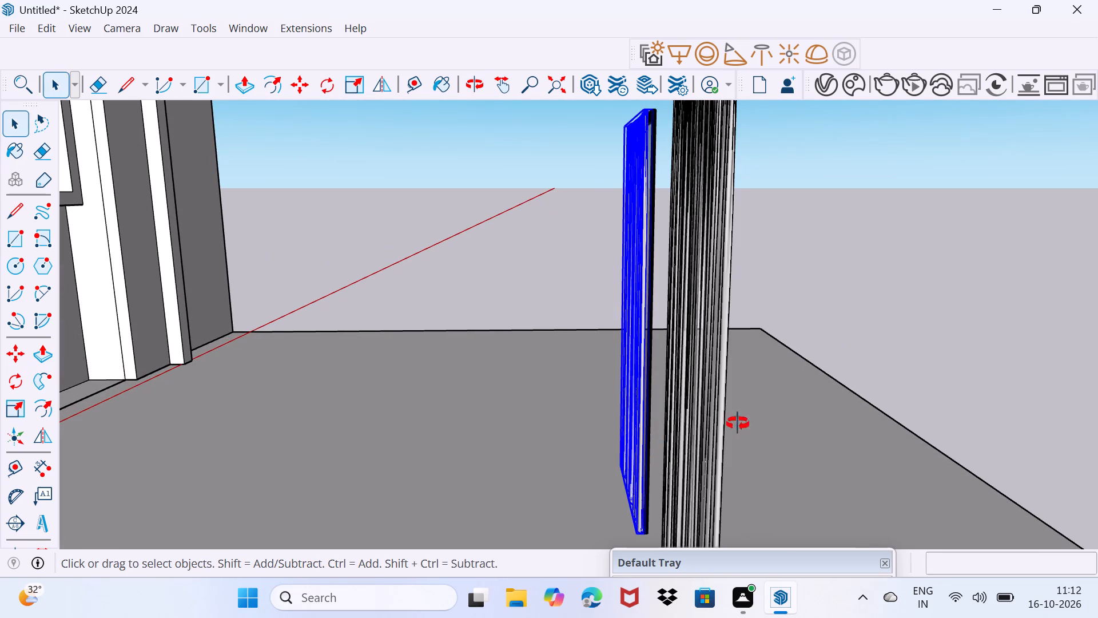
pyautogui.moveTo(738, 423); pyautogui.dragTo(492, 421, button='middle')
pyautogui.keyDown('ctrl'); pyautogui.click(398, 406); pyautogui.keyUp('ctrl')
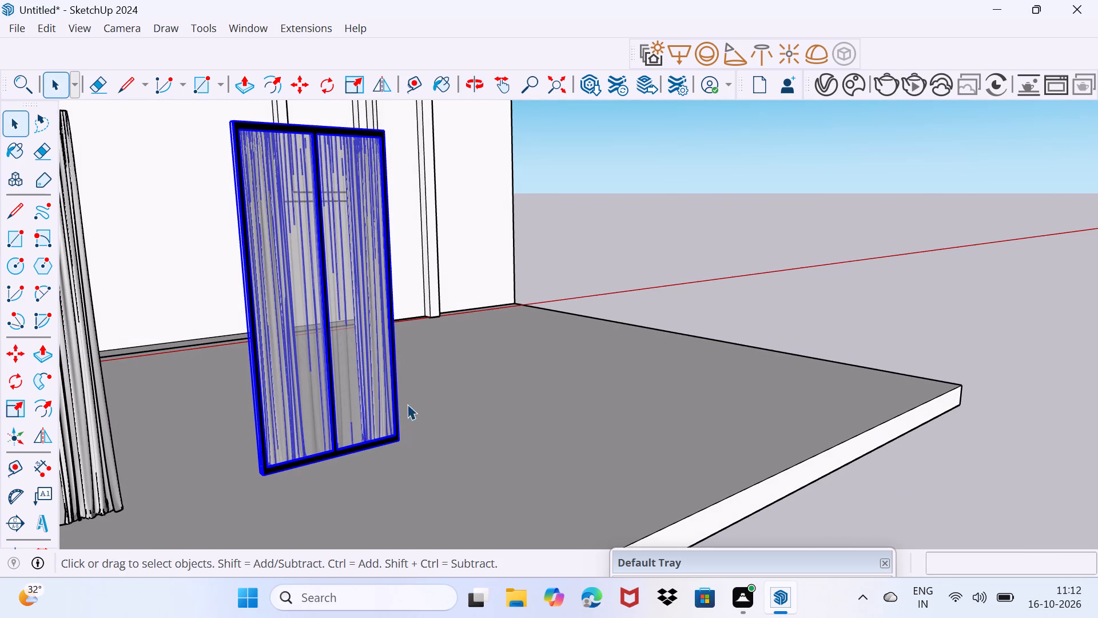
pyautogui.moveTo(420, 400); pyautogui.dragTo(240, 471, button='middle')
pyautogui.scroll(1, 249, 415)
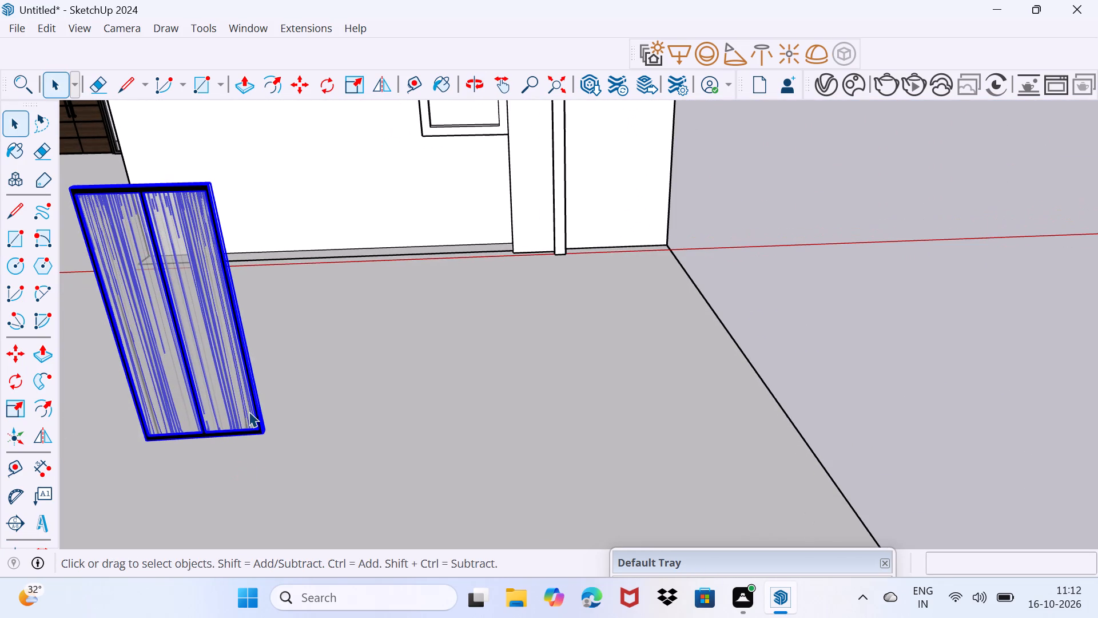
pyautogui.press('m')
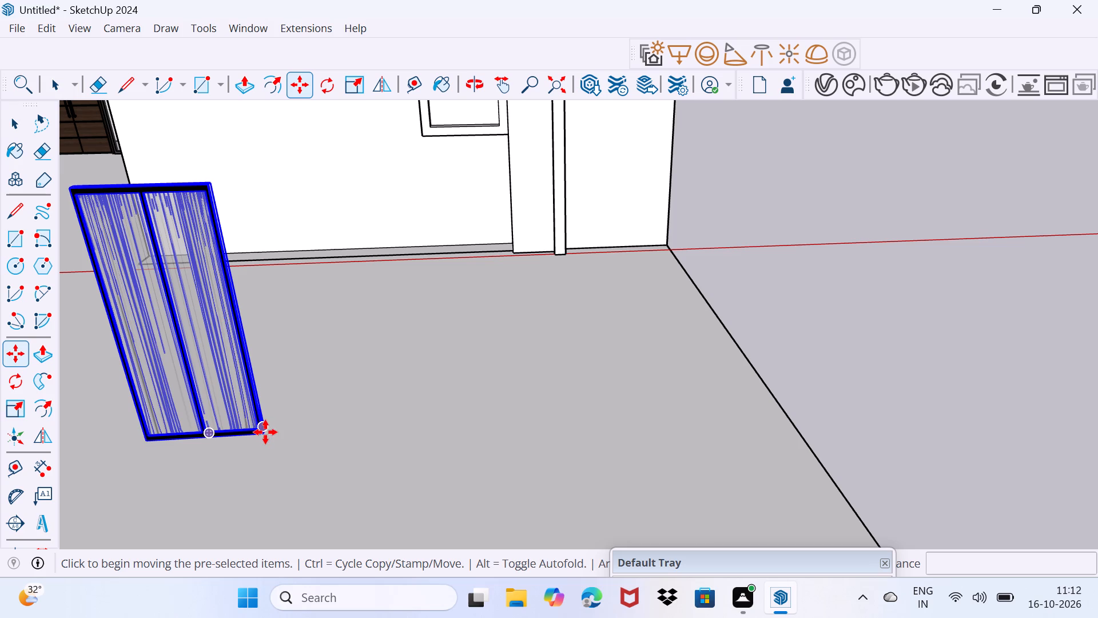
pyautogui.click(265, 432)
pyautogui.scroll(-2, 412, 242)
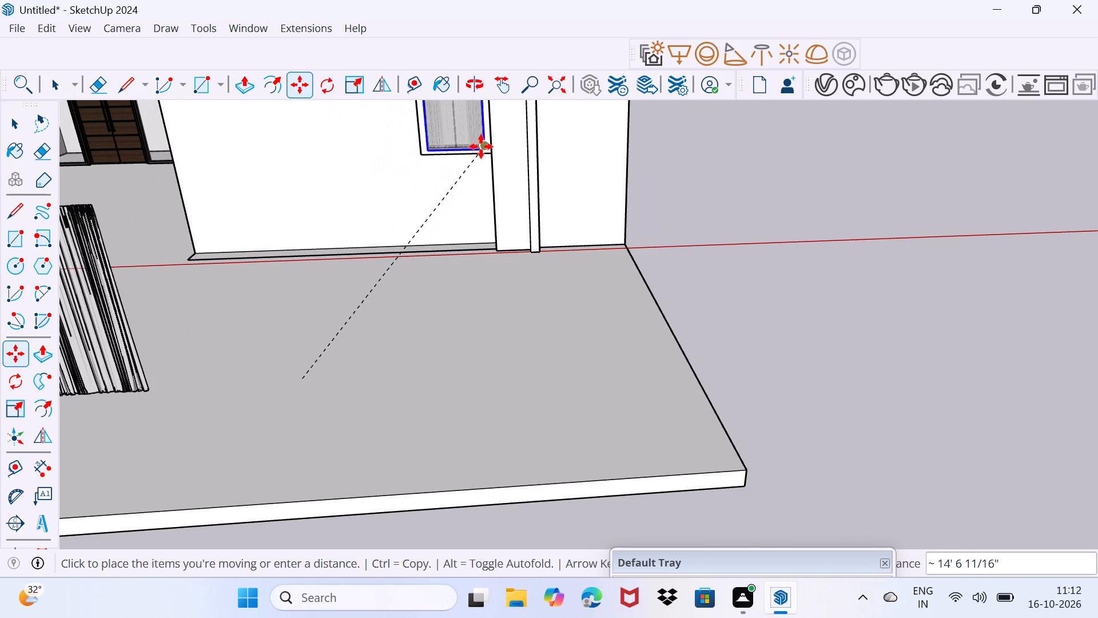
pyautogui.scroll(19, 482, 145)
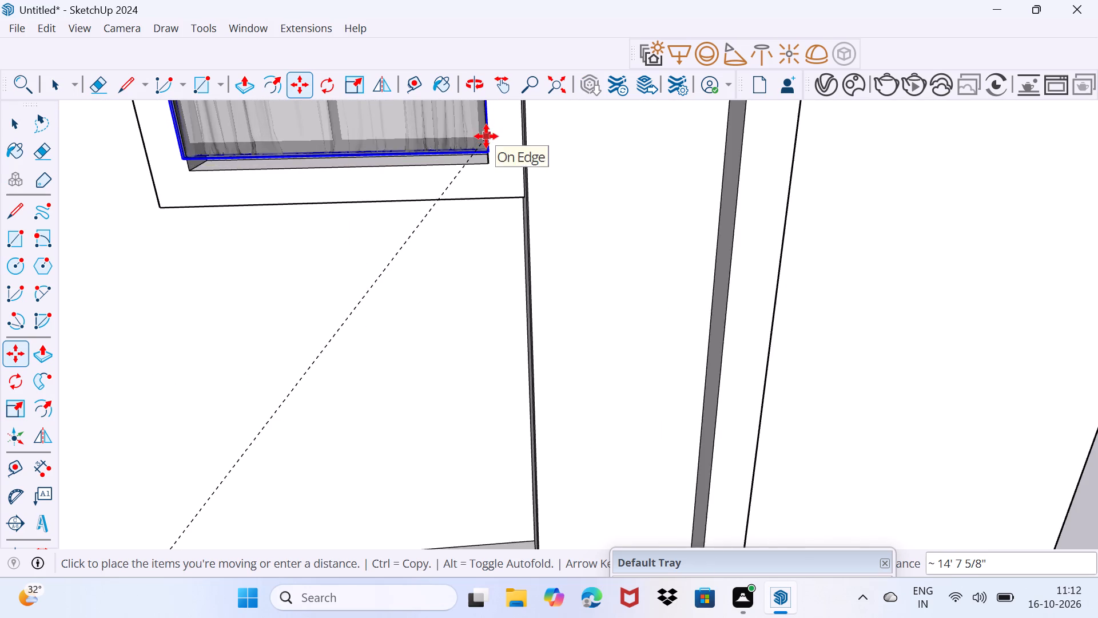
pyautogui.scroll(5, 486, 136)
pyautogui.click(477, 155)
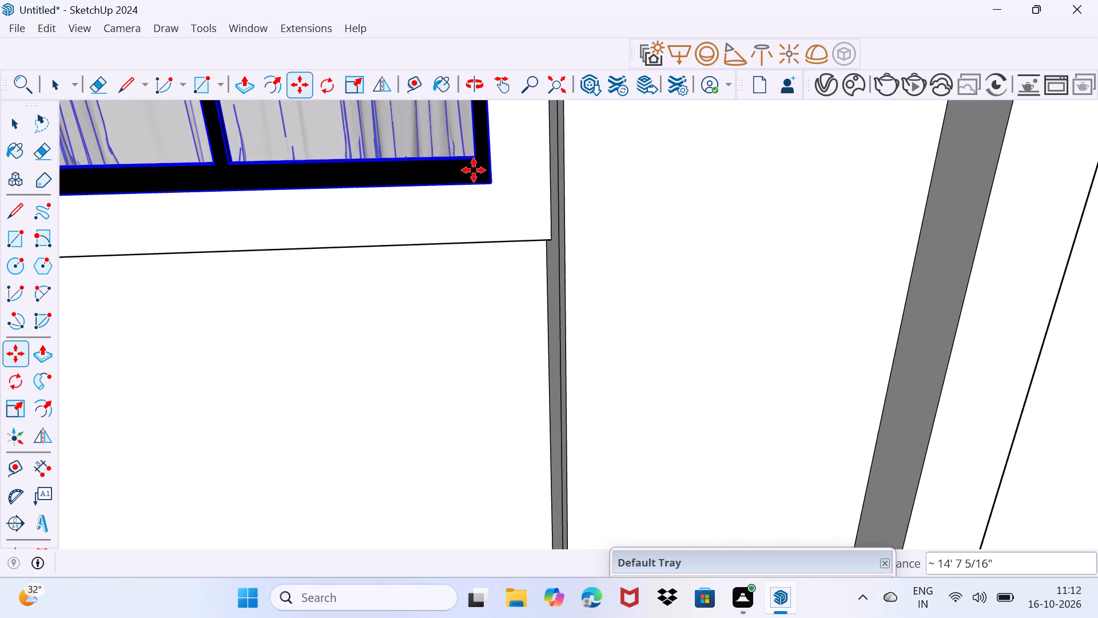
pyautogui.scroll(-20, 444, 220)
pyautogui.scroll(-7, 444, 220)
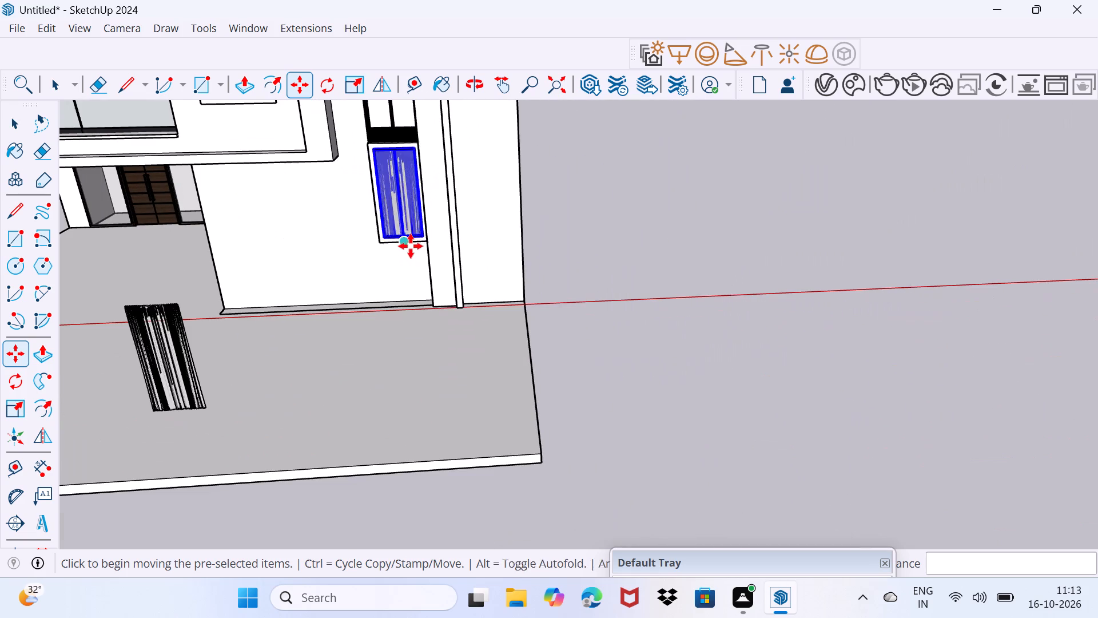
pyautogui.press('space')
pyautogui.moveTo(344, 359); pyautogui.dragTo(391, 306)
# Scale the curtain in the small facade opening from its side edge by factors of about 1.35 and 0.97.
pyautogui.scroll(4, 366, 319)
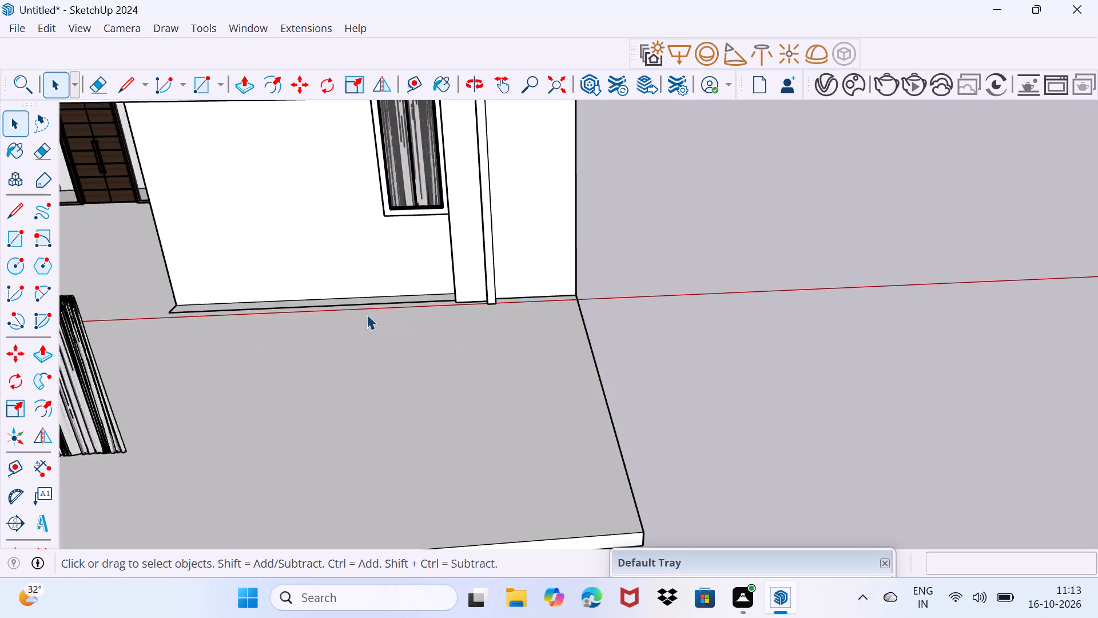
pyautogui.moveTo(364, 319); pyautogui.dragTo(421, 421, button='middle')
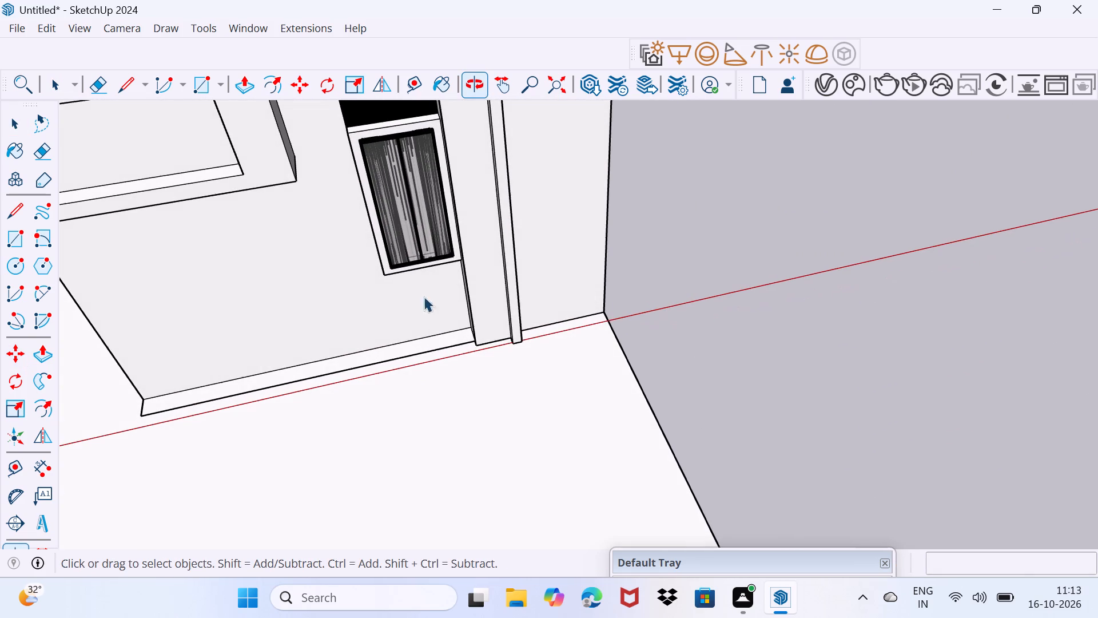
pyautogui.click(422, 247)
pyautogui.scroll(5, 403, 259)
pyautogui.press('s')
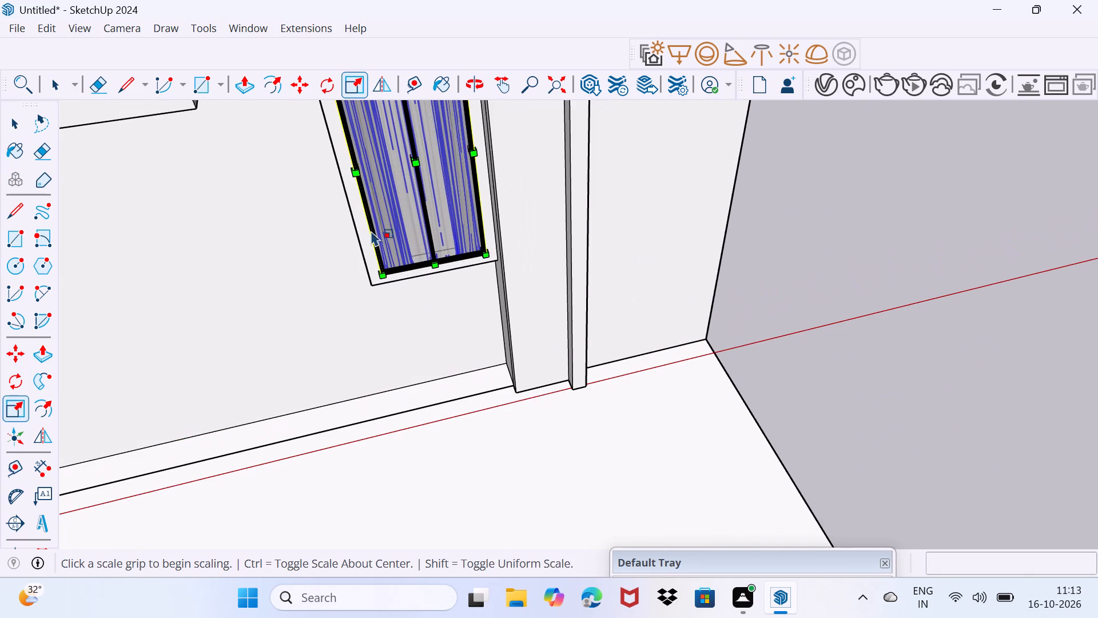
pyautogui.moveTo(356, 174); pyautogui.dragTo(361, 174)
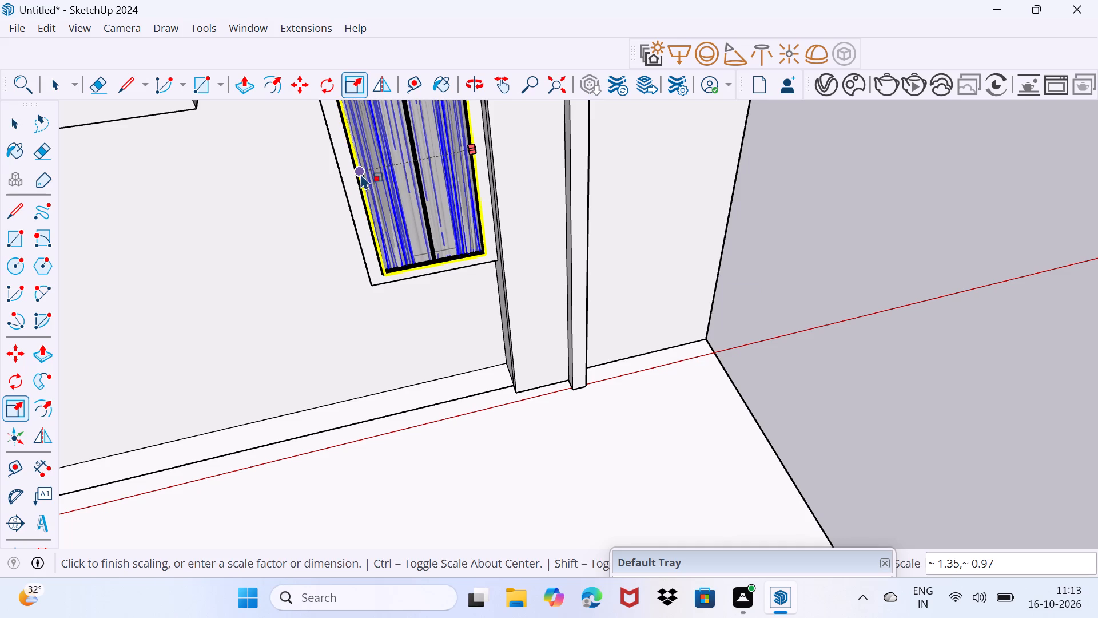
pyautogui.moveTo(361, 174); pyautogui.dragTo(363, 174)
pyautogui.press('space')
pyautogui.moveTo(423, 419); pyautogui.dragTo(437, 411)
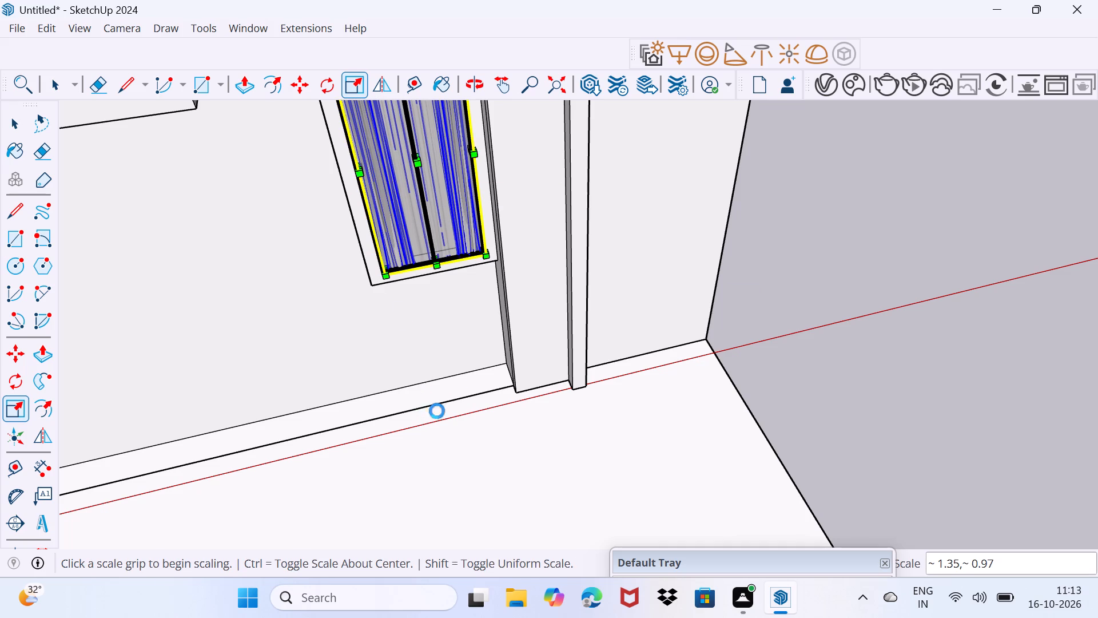
pyautogui.moveTo(437, 411); pyautogui.dragTo(460, 367)
pyautogui.scroll(-3, 442, 344)
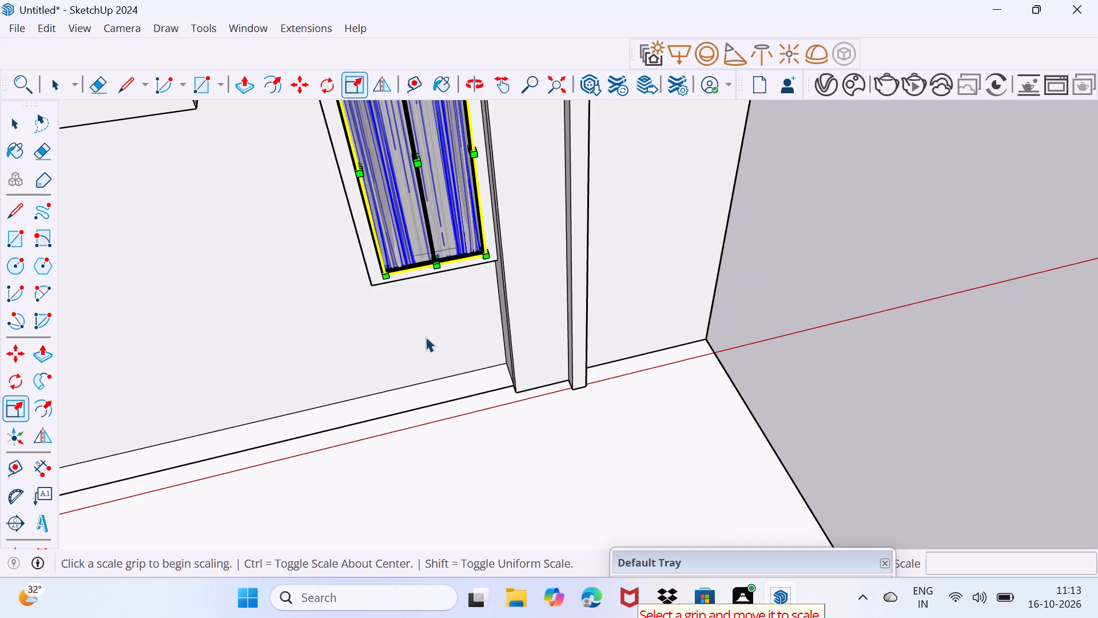
pyautogui.moveTo(375, 355); pyautogui.dragTo(421, 281)
pyautogui.moveTo(351, 368); pyautogui.dragTo(420, 290)
pyautogui.scroll(-8, 337, 304)
pyautogui.moveTo(320, 326); pyautogui.dragTo(373, 130, button='middle')
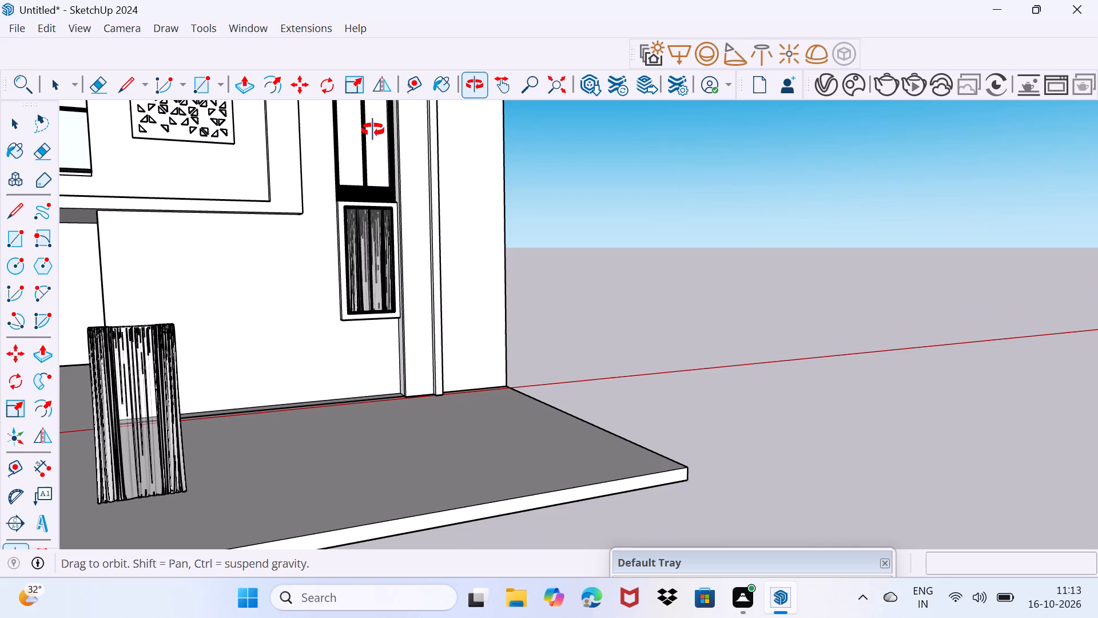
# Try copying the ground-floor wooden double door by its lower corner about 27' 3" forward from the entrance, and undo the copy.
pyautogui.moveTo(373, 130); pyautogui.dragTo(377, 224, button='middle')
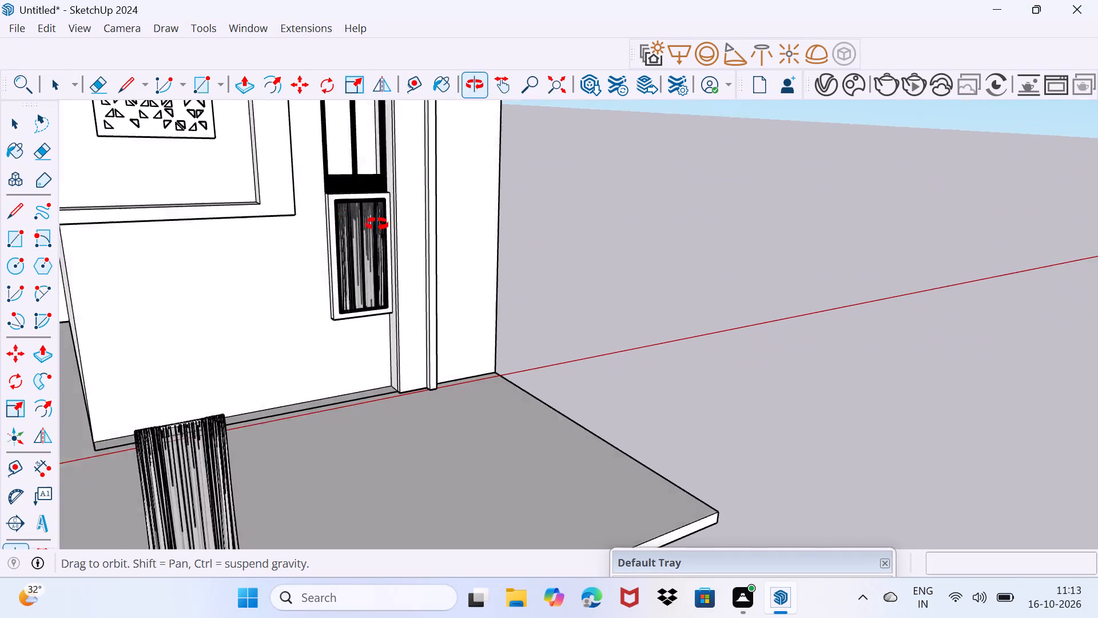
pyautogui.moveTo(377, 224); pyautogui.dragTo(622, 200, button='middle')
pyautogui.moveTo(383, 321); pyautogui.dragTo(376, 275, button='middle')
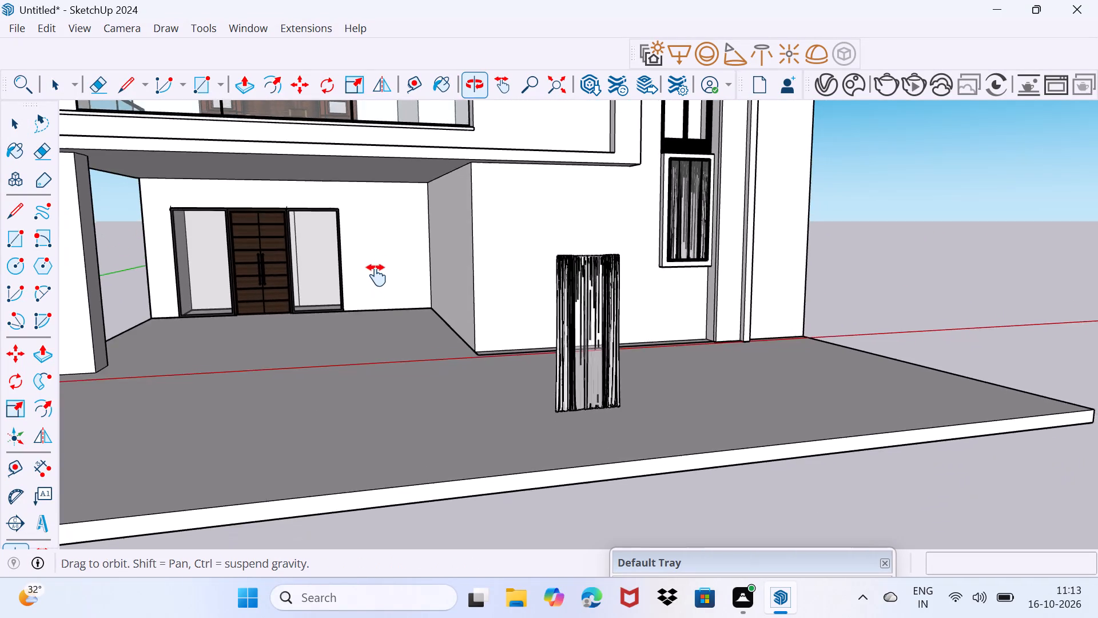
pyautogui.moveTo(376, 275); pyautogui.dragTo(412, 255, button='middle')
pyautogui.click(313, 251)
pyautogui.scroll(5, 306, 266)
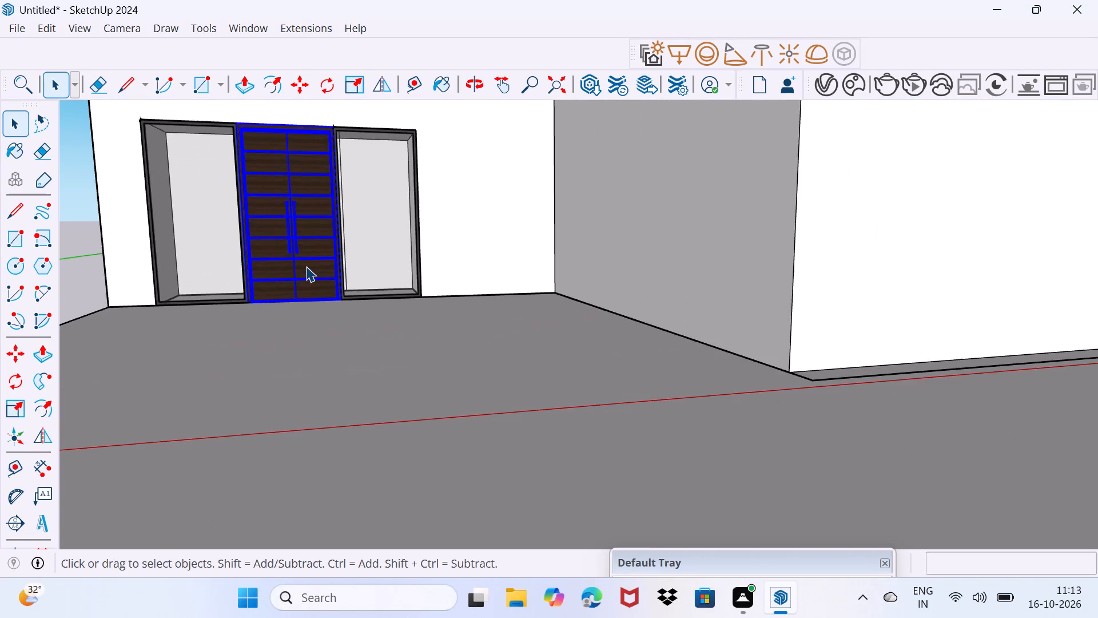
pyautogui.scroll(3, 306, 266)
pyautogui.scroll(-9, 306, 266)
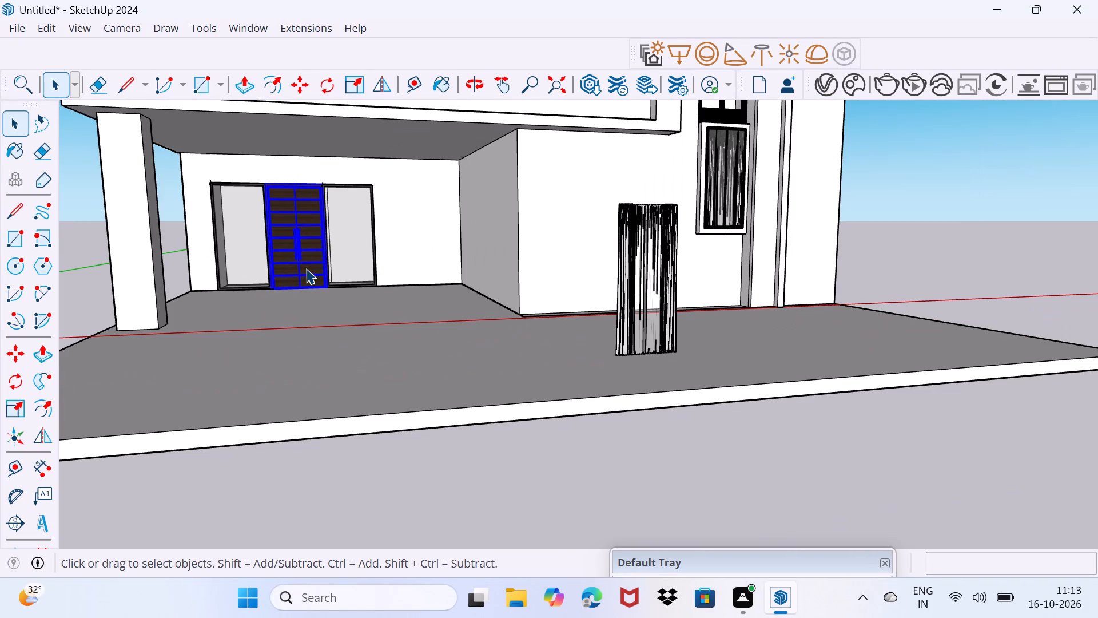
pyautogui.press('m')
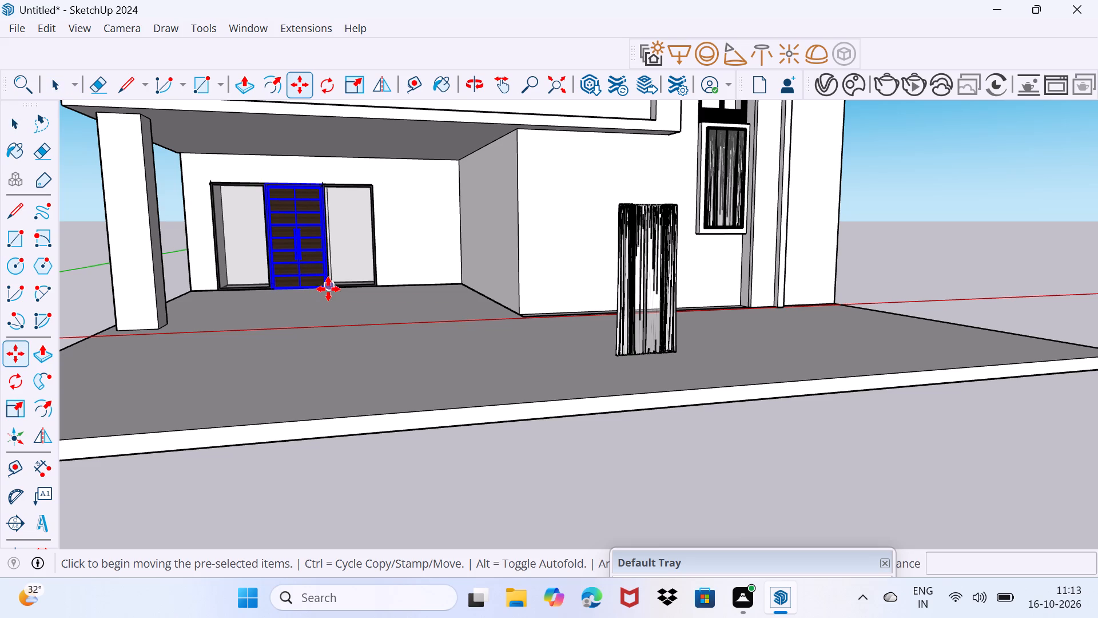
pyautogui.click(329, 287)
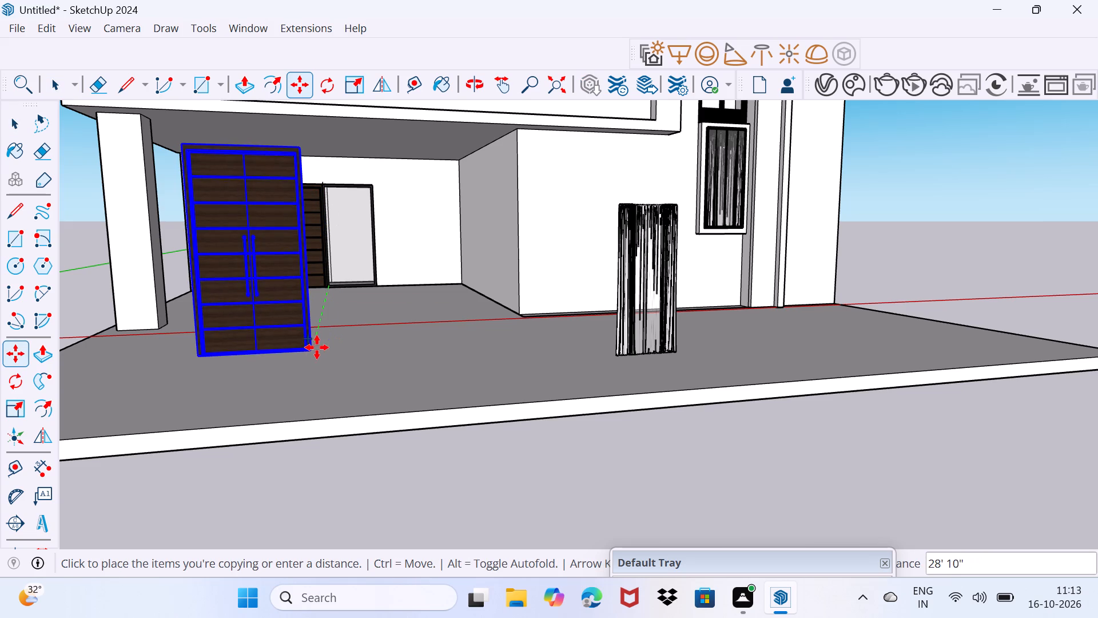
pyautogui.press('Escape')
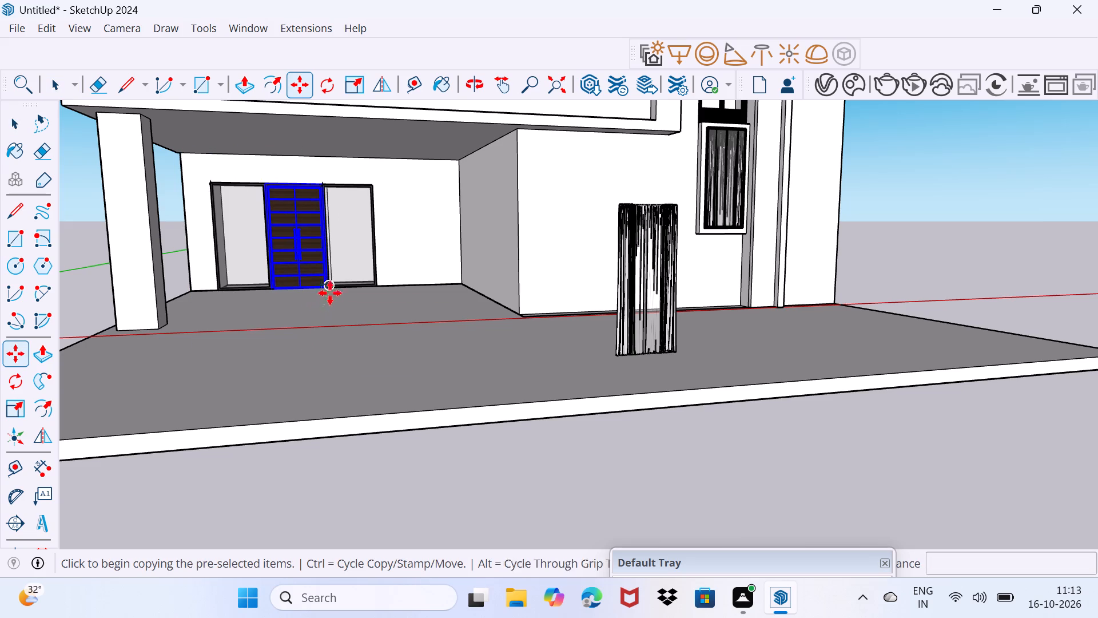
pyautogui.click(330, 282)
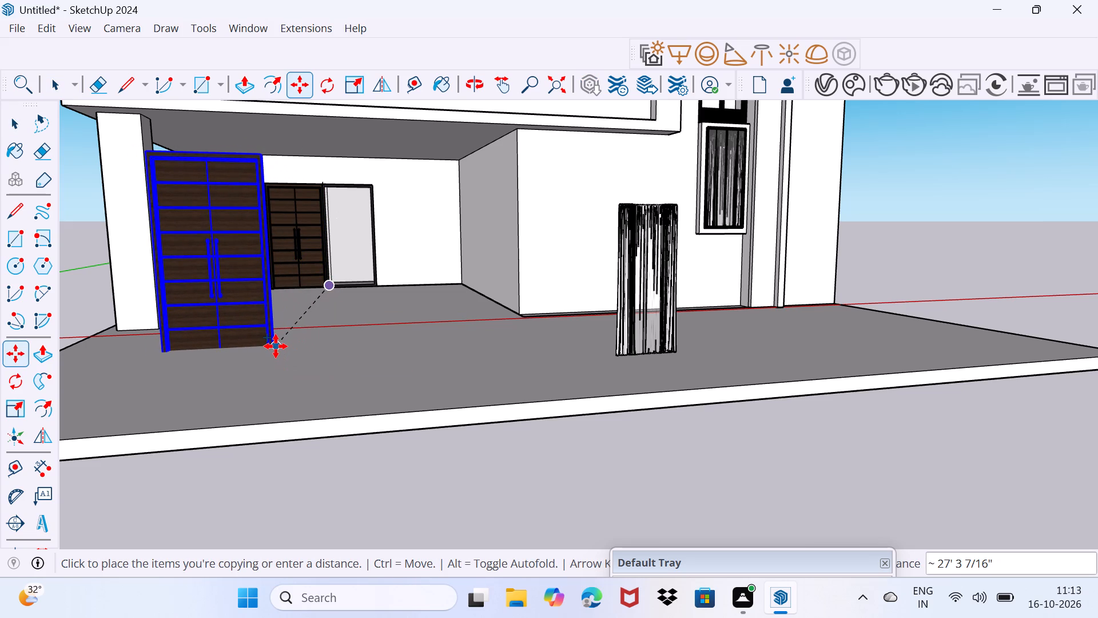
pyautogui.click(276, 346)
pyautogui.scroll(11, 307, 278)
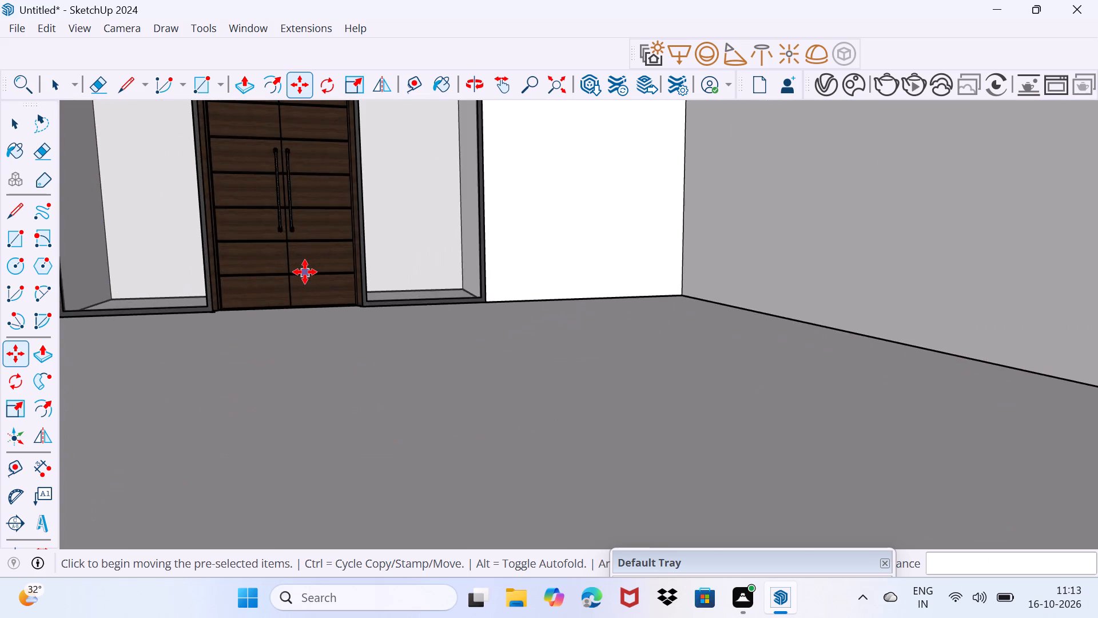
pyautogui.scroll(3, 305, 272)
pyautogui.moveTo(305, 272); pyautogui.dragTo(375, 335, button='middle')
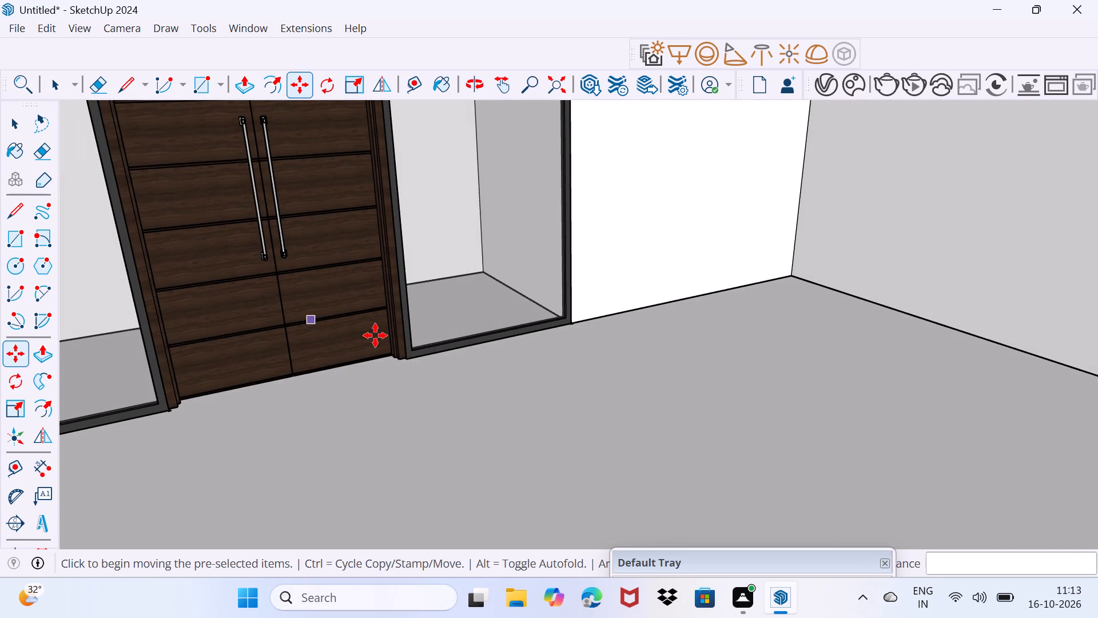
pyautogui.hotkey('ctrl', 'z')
# Move the wooden double door by its lower corner out of the ground-floor entrance opening, forward onto the porch floor.
pyautogui.scroll(-12, 367, 332)
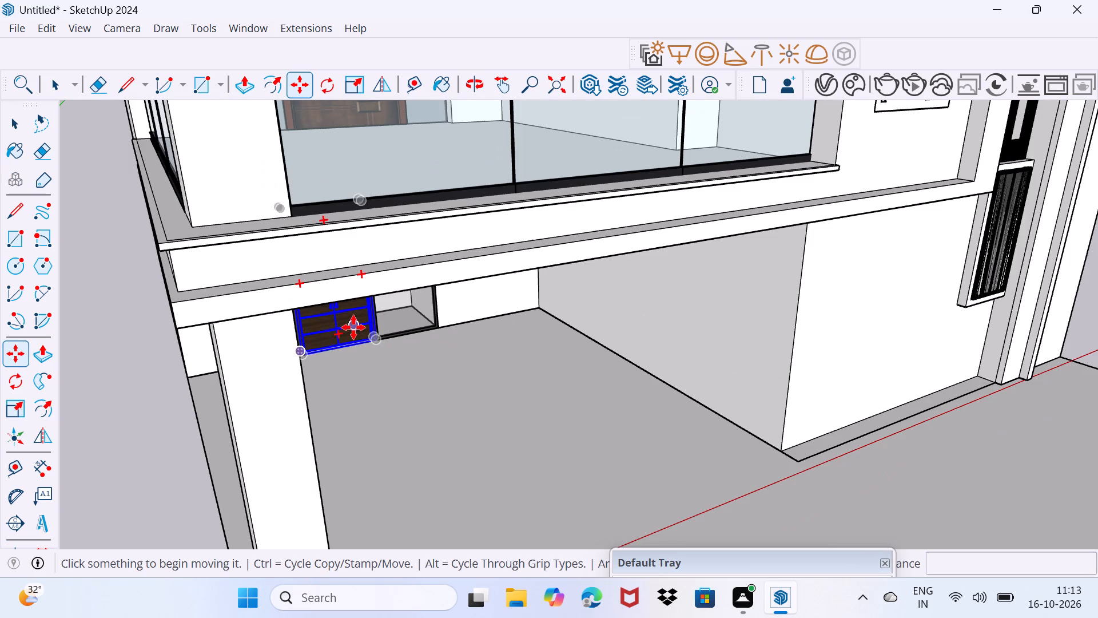
pyautogui.click(373, 343)
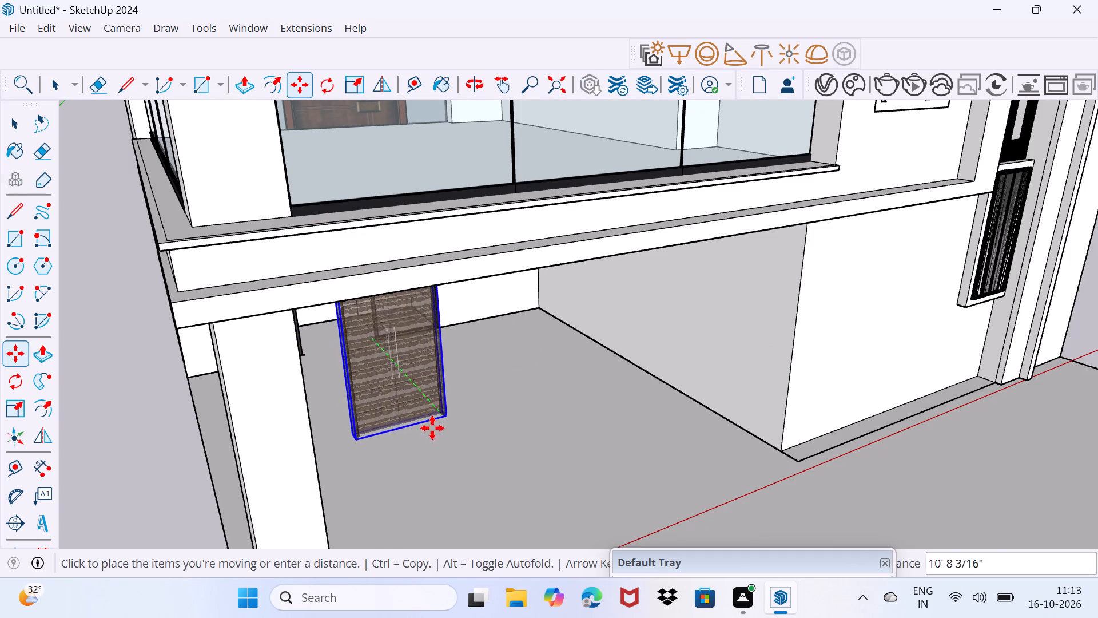
pyautogui.moveTo(472, 488); pyautogui.dragTo(478, 492)
pyautogui.scroll(1, 514, 417)
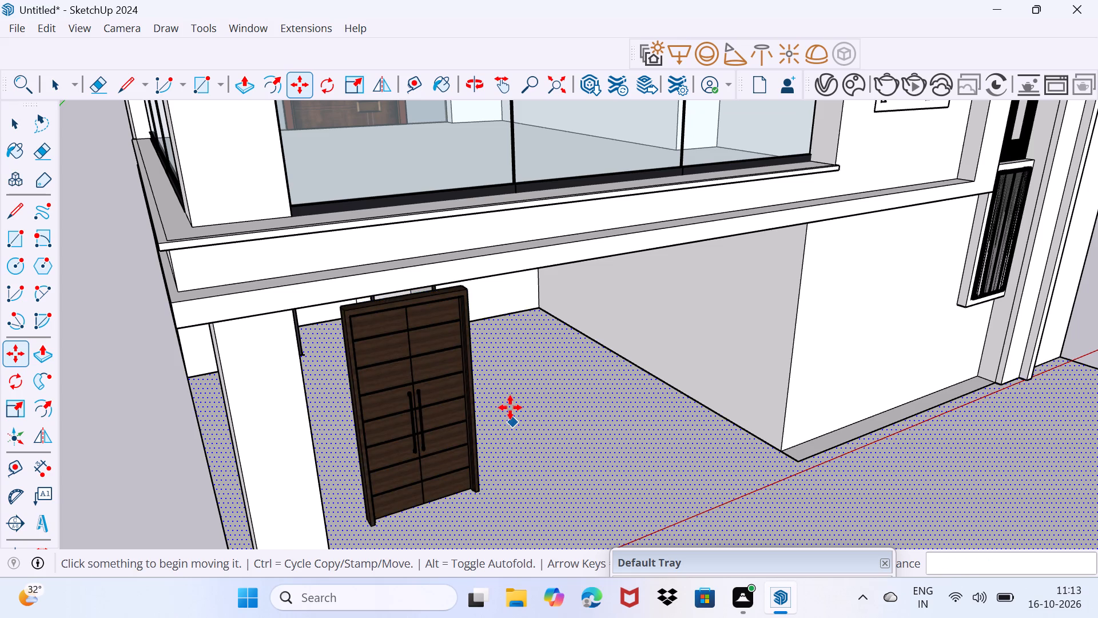
# Move the dark framed glass sidelight by its lower corner about 17' out of the entrance, beside the moved double door.
pyautogui.moveTo(504, 405); pyautogui.dragTo(383, 350, button='middle')
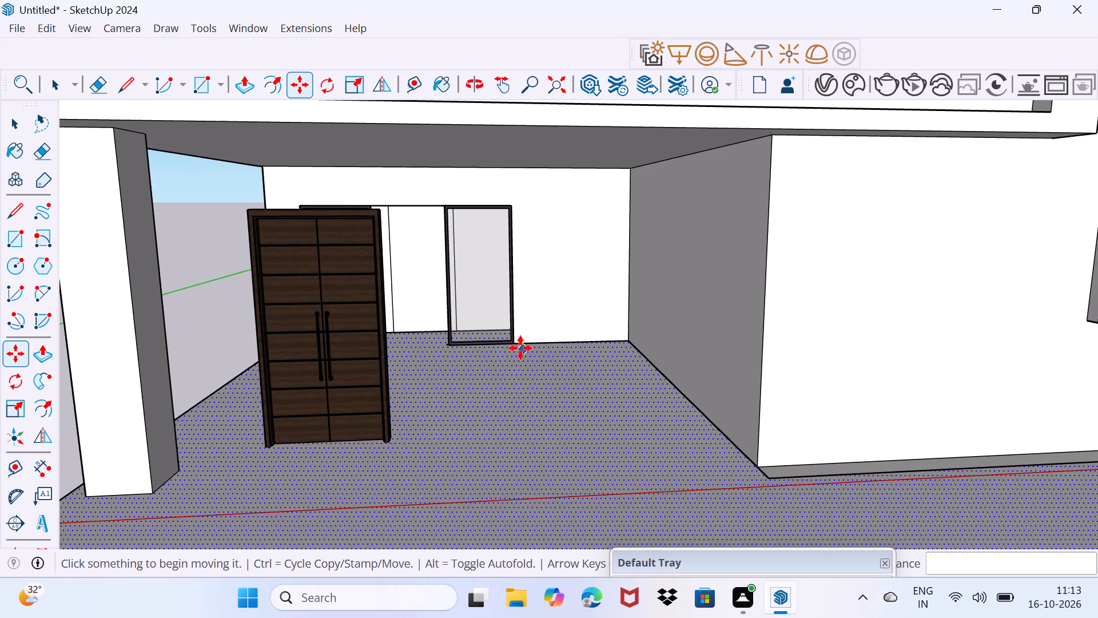
pyautogui.click(516, 344)
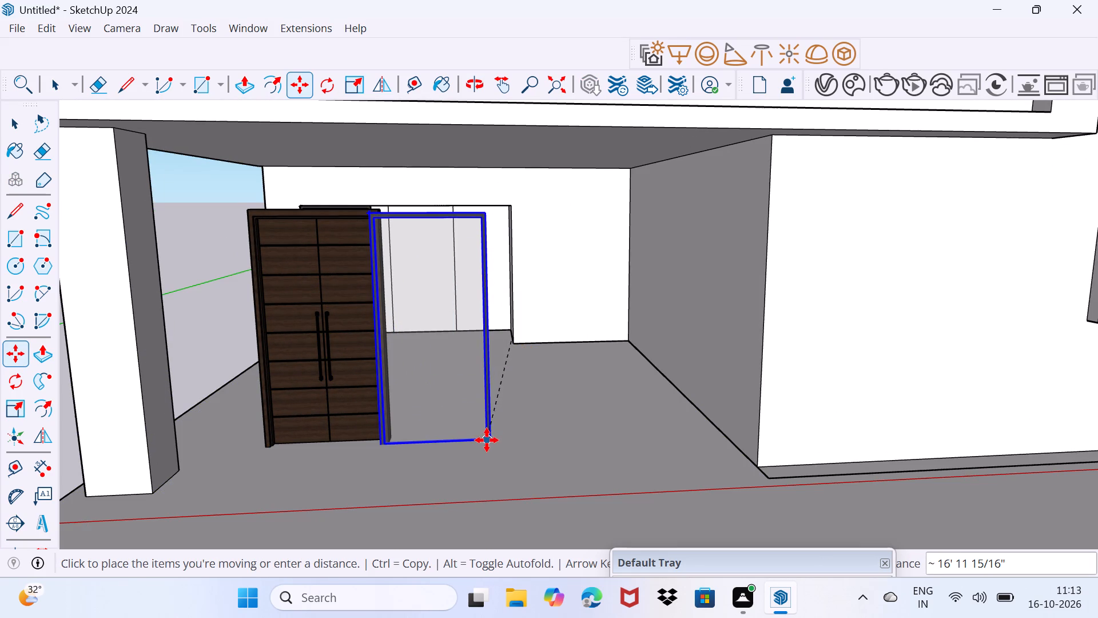
pyautogui.click(487, 440)
pyautogui.scroll(-7, 496, 438)
pyautogui.press('space')
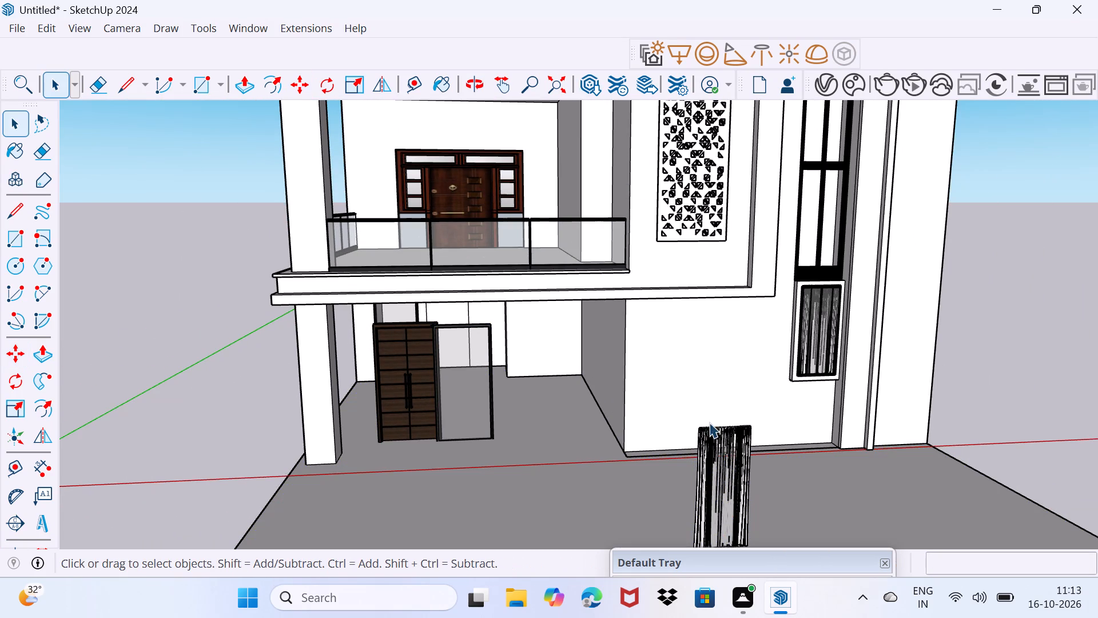
# Draw a V-Ray rectangle light, about 68.4 by 23.6 in U and V size, on the inner wall behind the emptied entrance opening.
pyautogui.click(673, 46)
pyautogui.scroll(6, 519, 345)
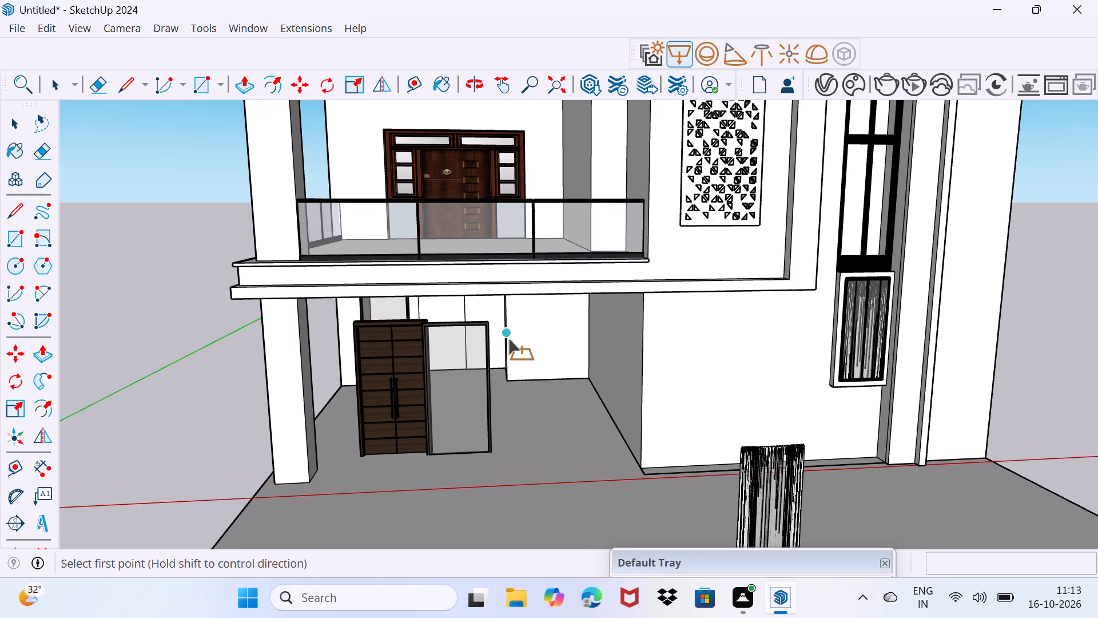
pyautogui.scroll(11, 504, 334)
pyautogui.moveTo(427, 277); pyautogui.dragTo(392, 275, button='middle')
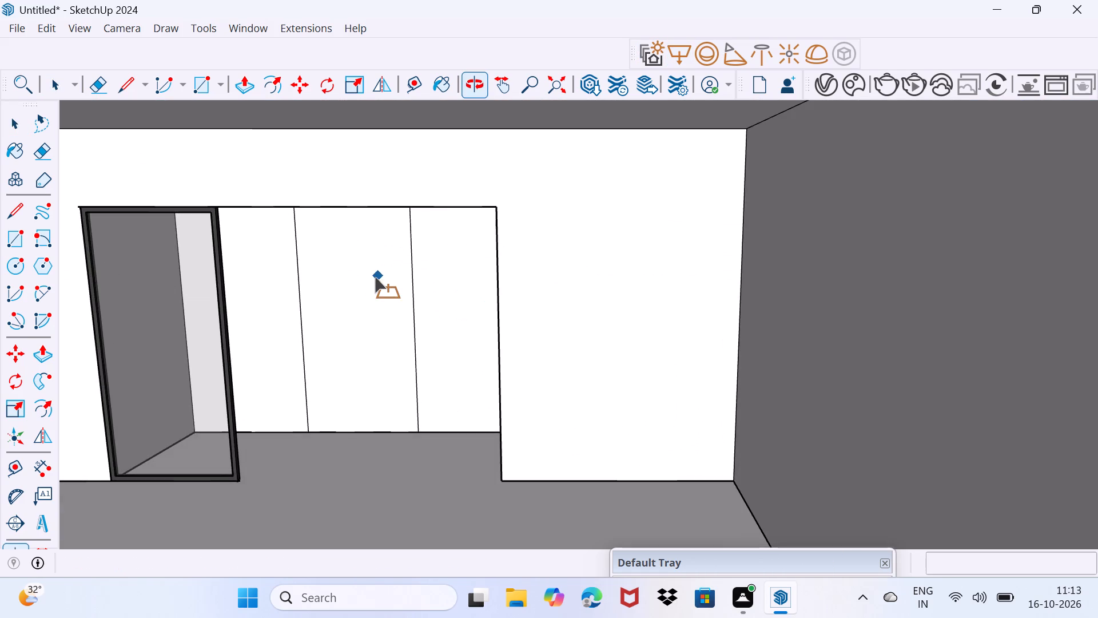
pyautogui.scroll(6, 365, 274)
pyautogui.moveTo(371, 270); pyautogui.dragTo(392, 252, button='middle')
pyautogui.click(241, 215)
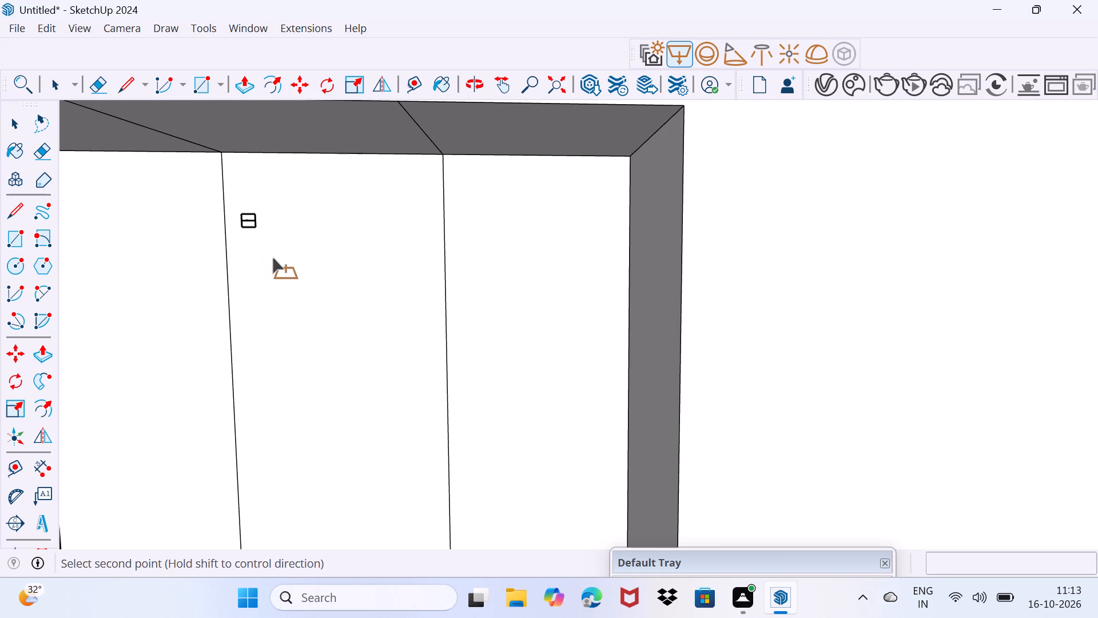
pyautogui.click(558, 320)
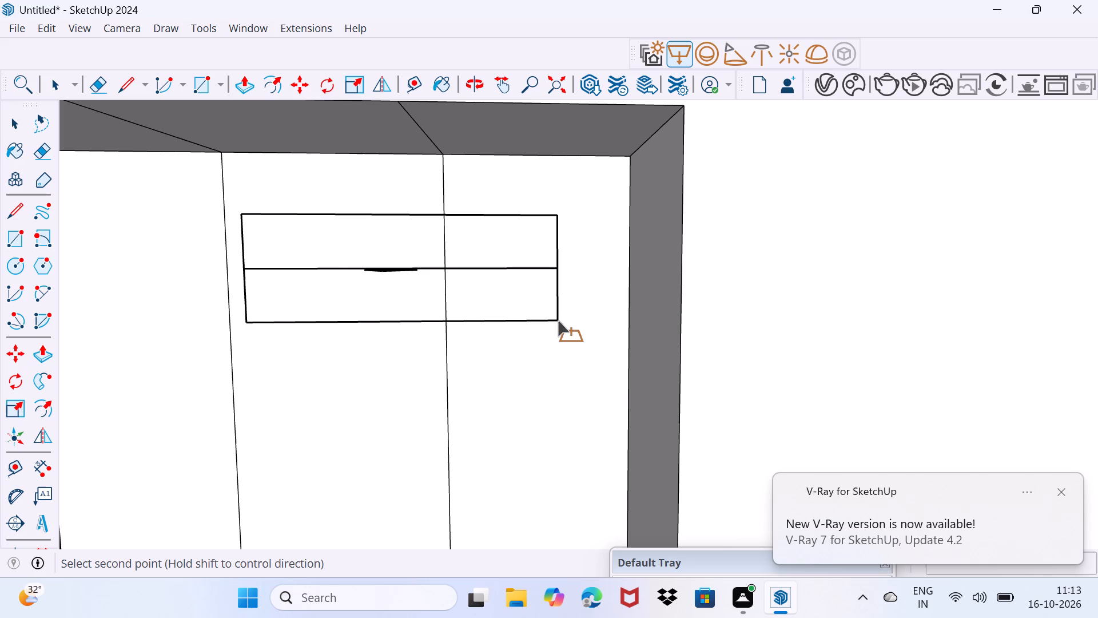
pyautogui.press('space')
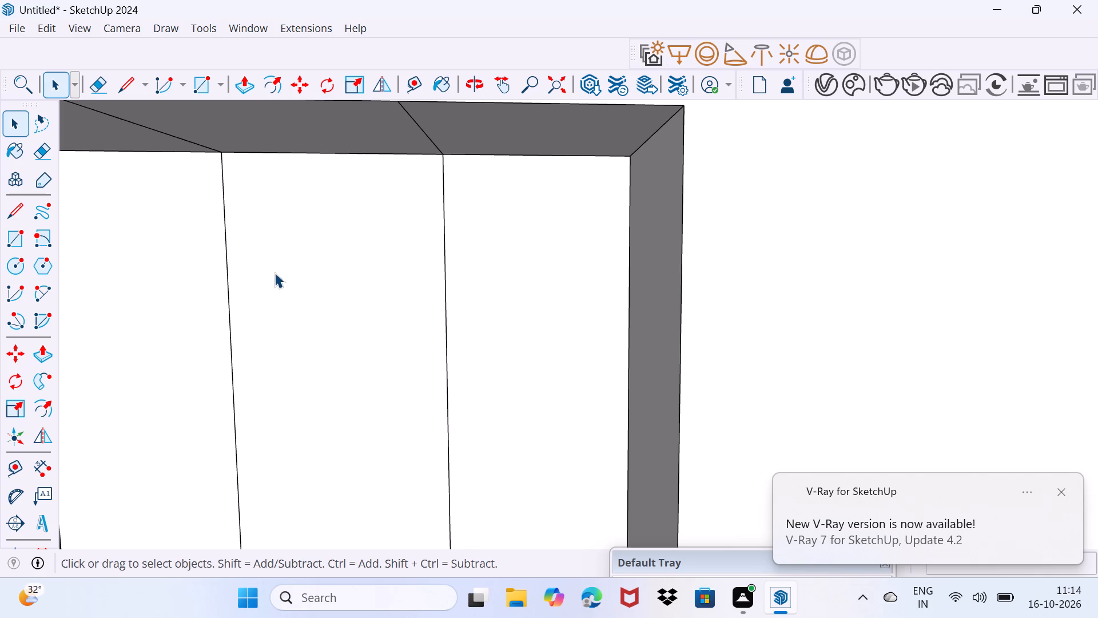
pyautogui.scroll(-4, 274, 264)
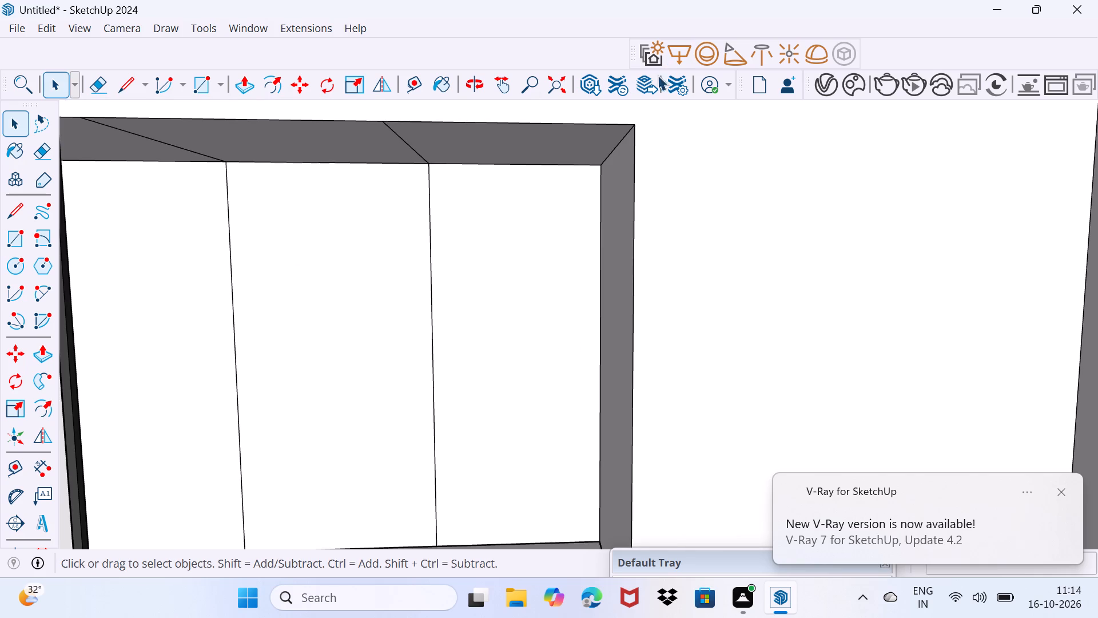
pyautogui.click(678, 53)
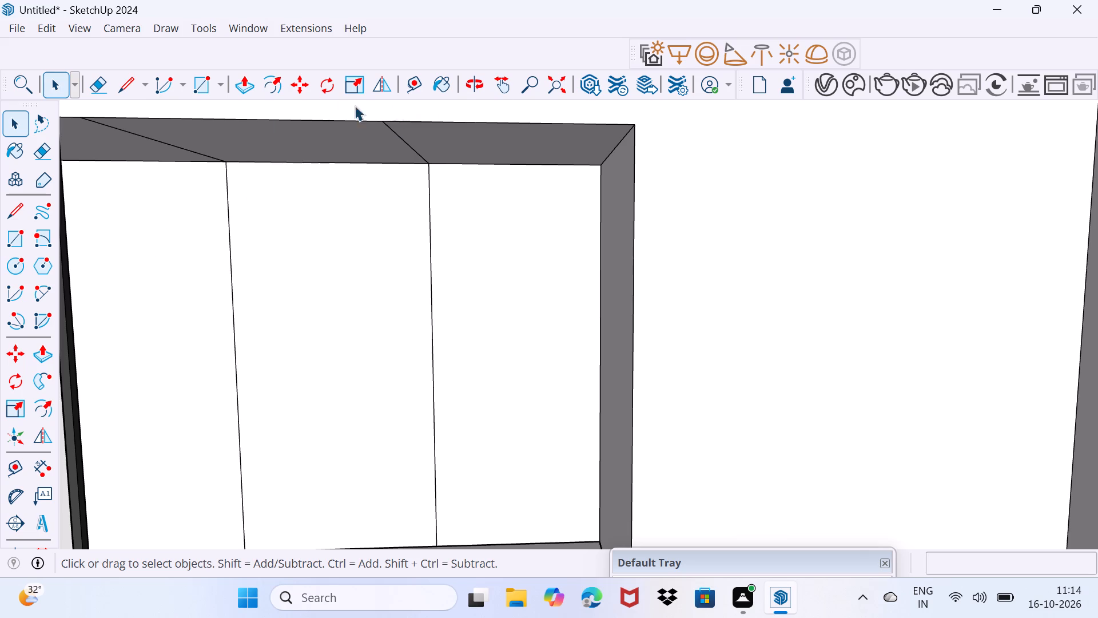
pyautogui.click(685, 48)
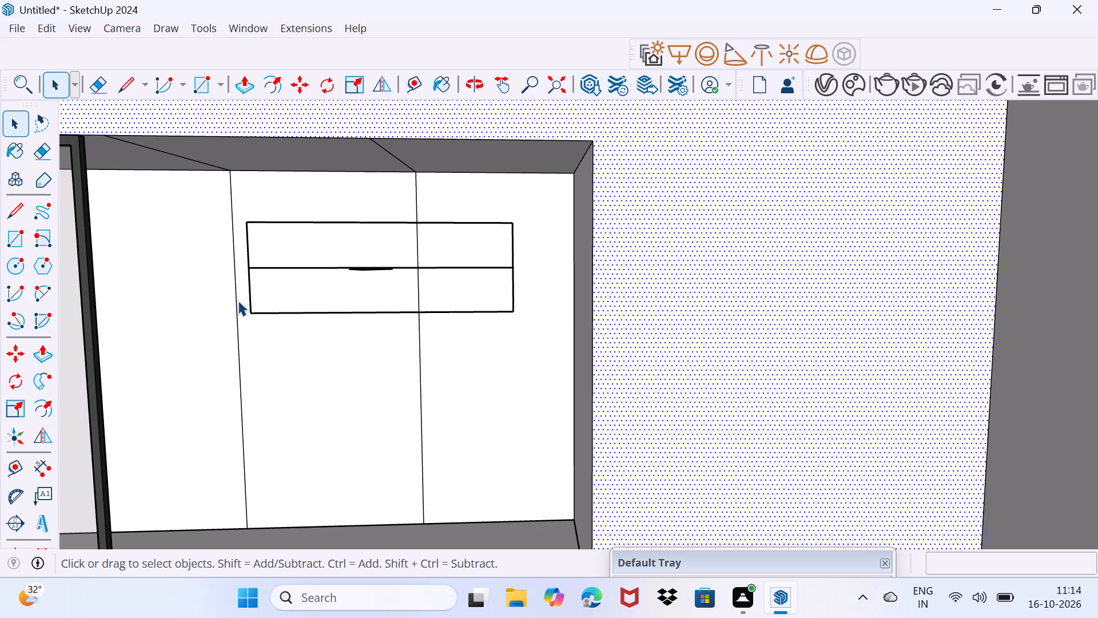
pyautogui.moveTo(272, 379); pyautogui.dragTo(353, 316)
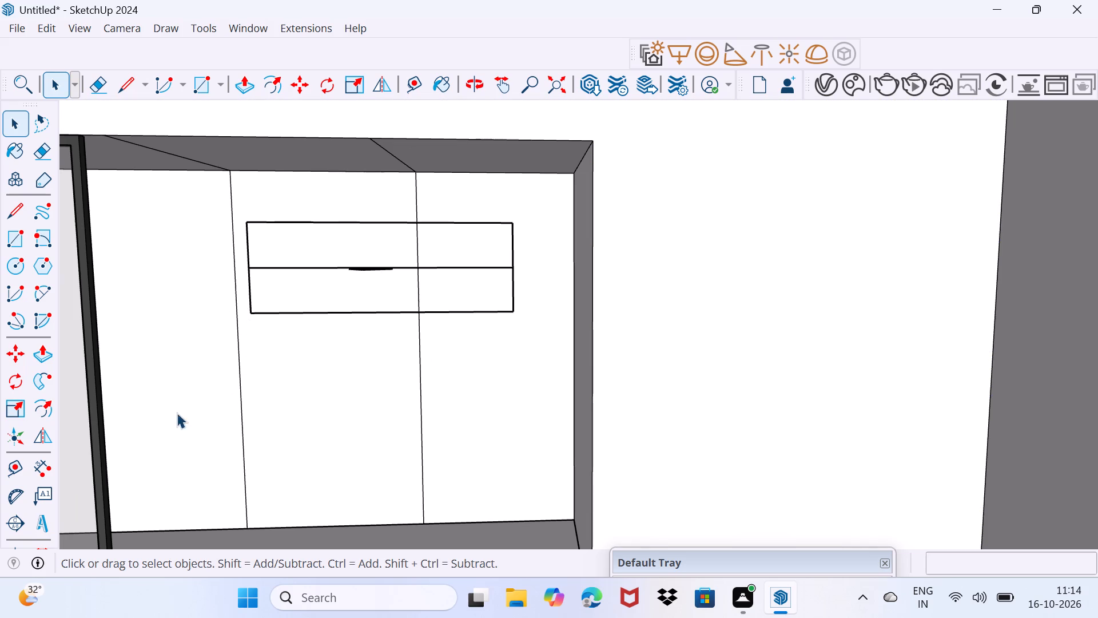
# Select the rectangle light and set its colour to yellow, R 0.87, G 0.826, B 0.101, in the V-Ray Asset Editor.
pyautogui.scroll(-2, 217, 399)
pyautogui.moveTo(302, 347); pyautogui.dragTo(391, 390, button='middle')
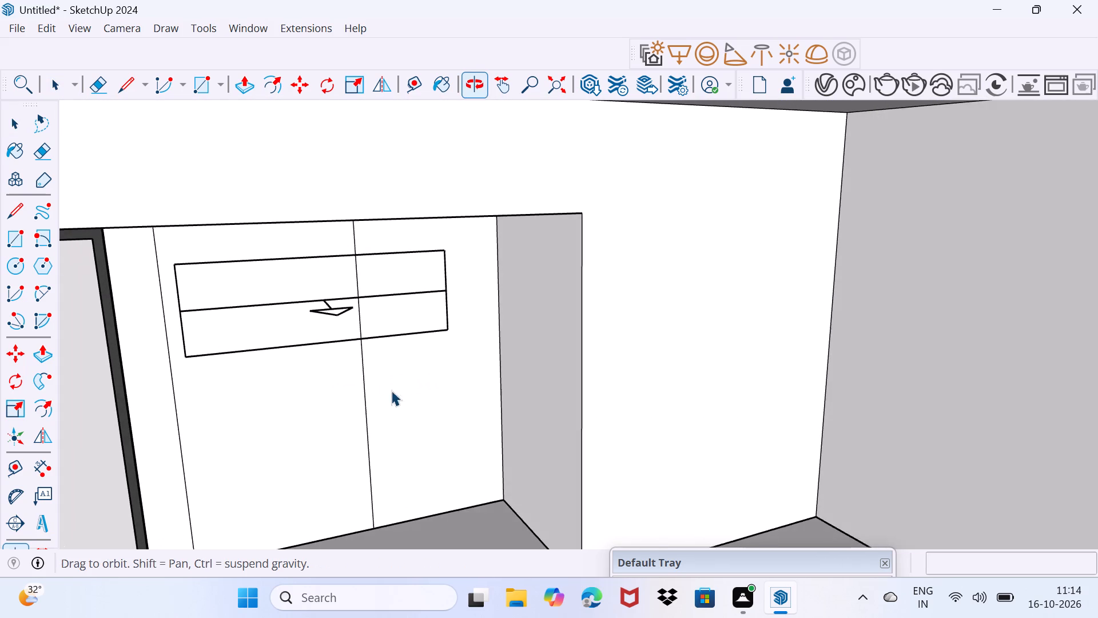
pyautogui.moveTo(391, 390); pyautogui.dragTo(402, 386, button='middle')
pyautogui.scroll(-2, 385, 392)
pyautogui.moveTo(363, 444); pyautogui.dragTo(329, 342, button='middle')
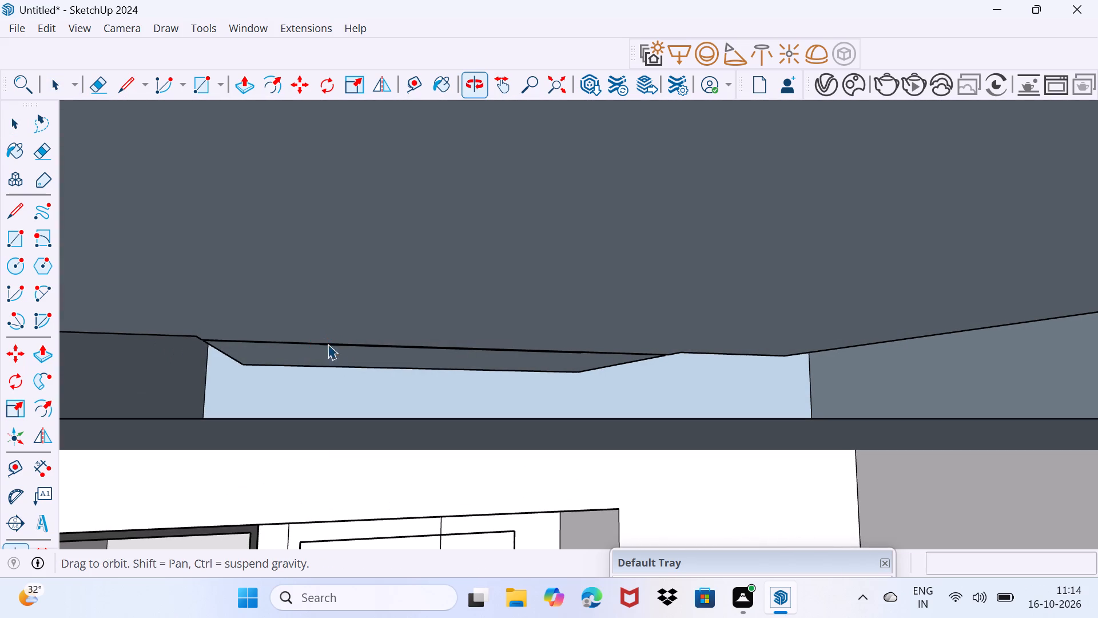
pyautogui.moveTo(362, 484); pyautogui.dragTo(360, 273, button='middle')
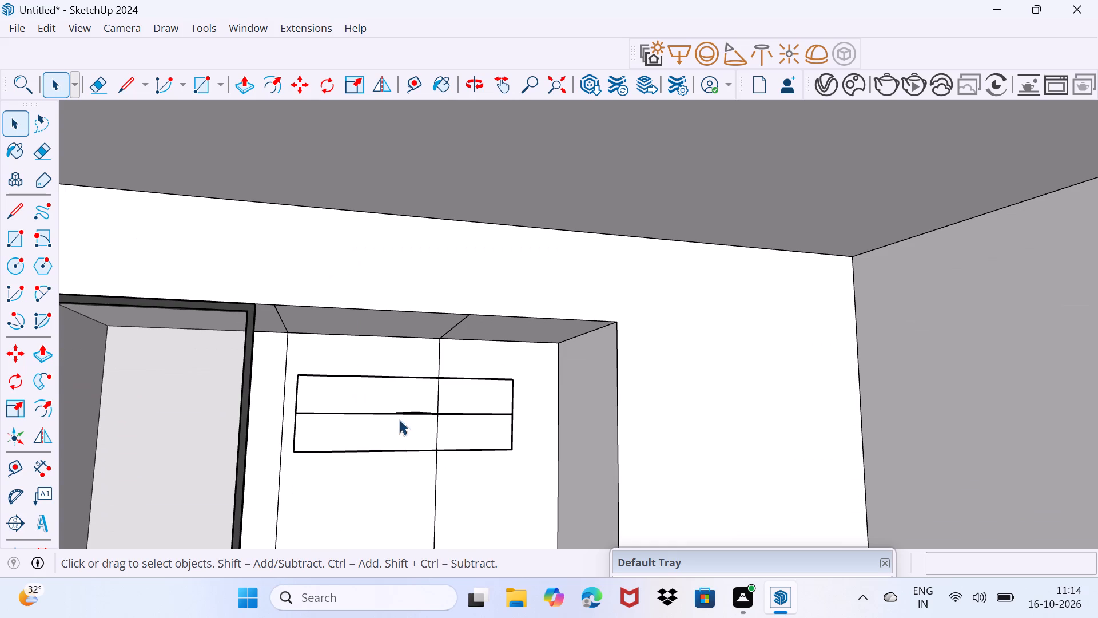
pyautogui.click(415, 415)
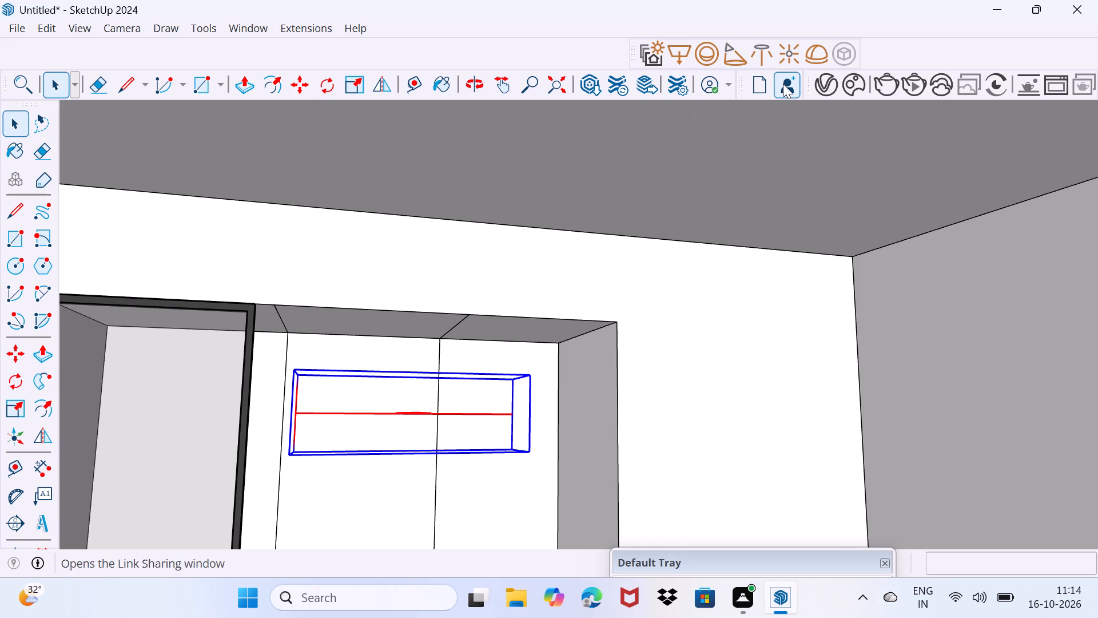
pyautogui.click(824, 84)
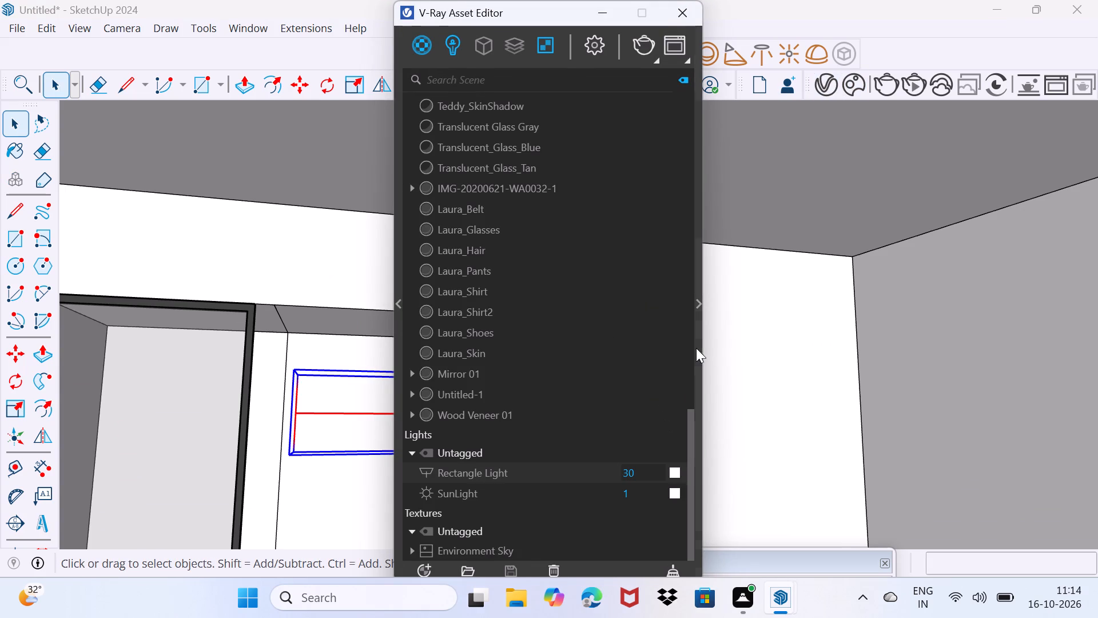
pyautogui.click(703, 314)
pyautogui.click(699, 310)
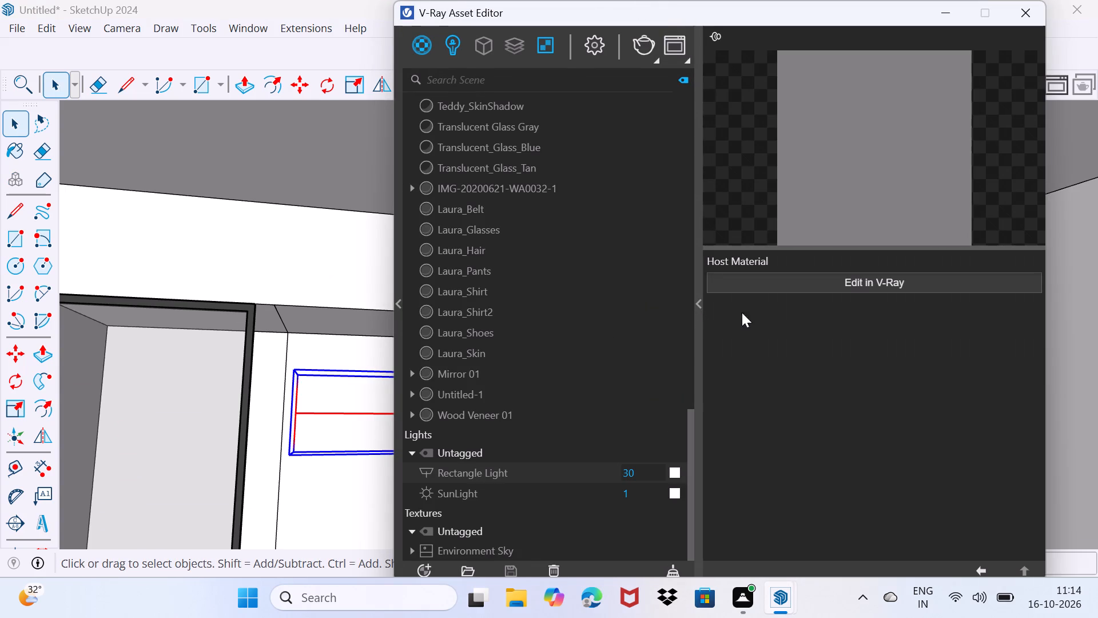
pyautogui.click(504, 470)
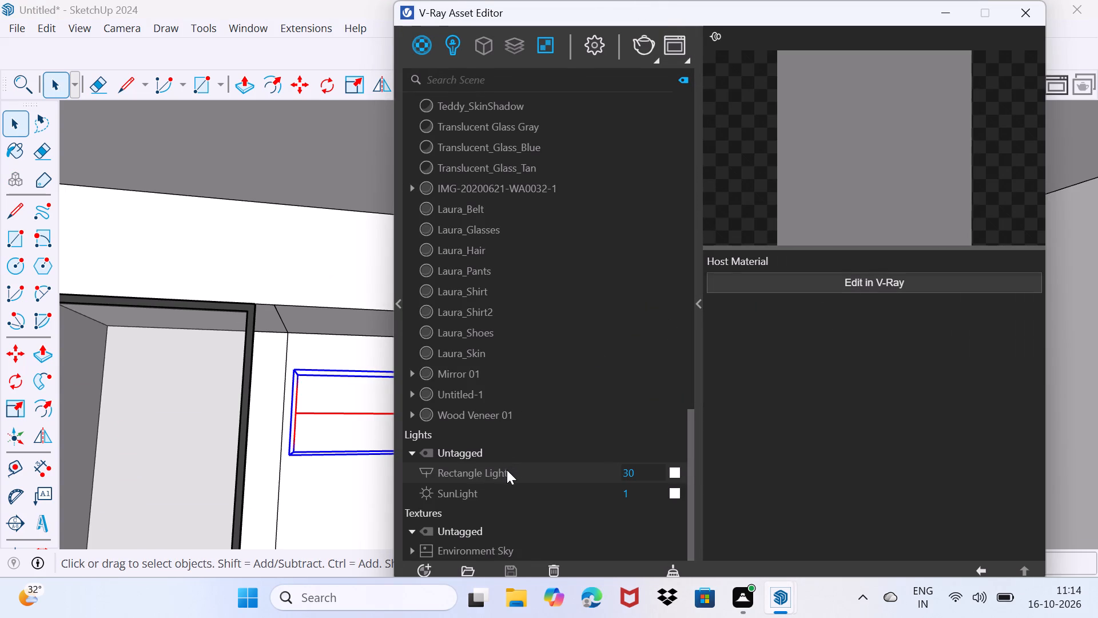
pyautogui.click(509, 478)
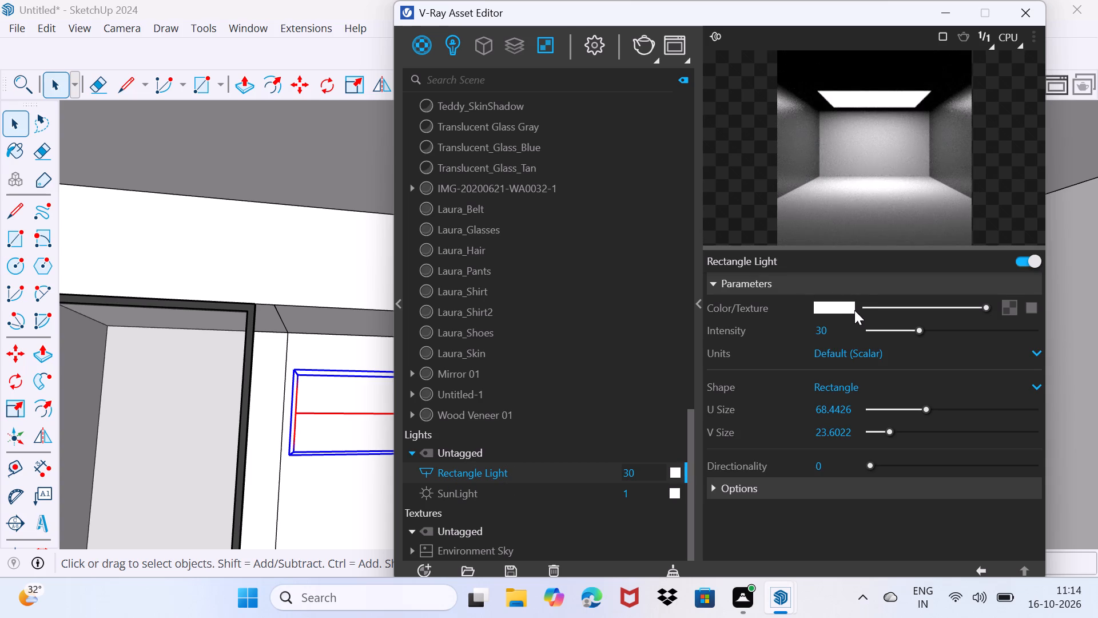
pyautogui.click(850, 312)
pyautogui.click(517, 196)
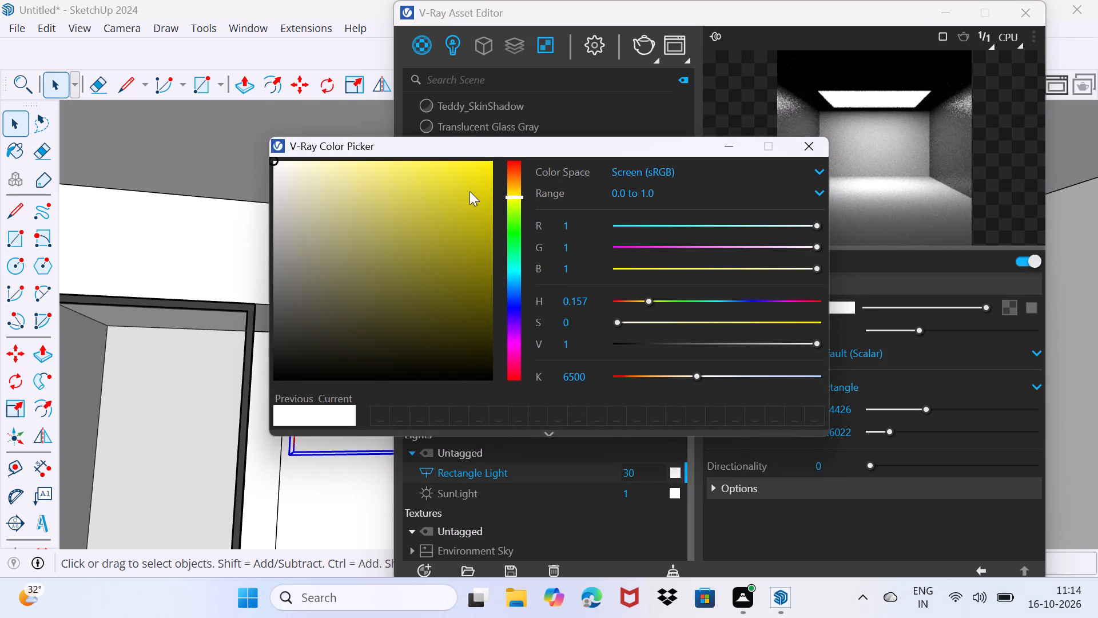
pyautogui.click(468, 190)
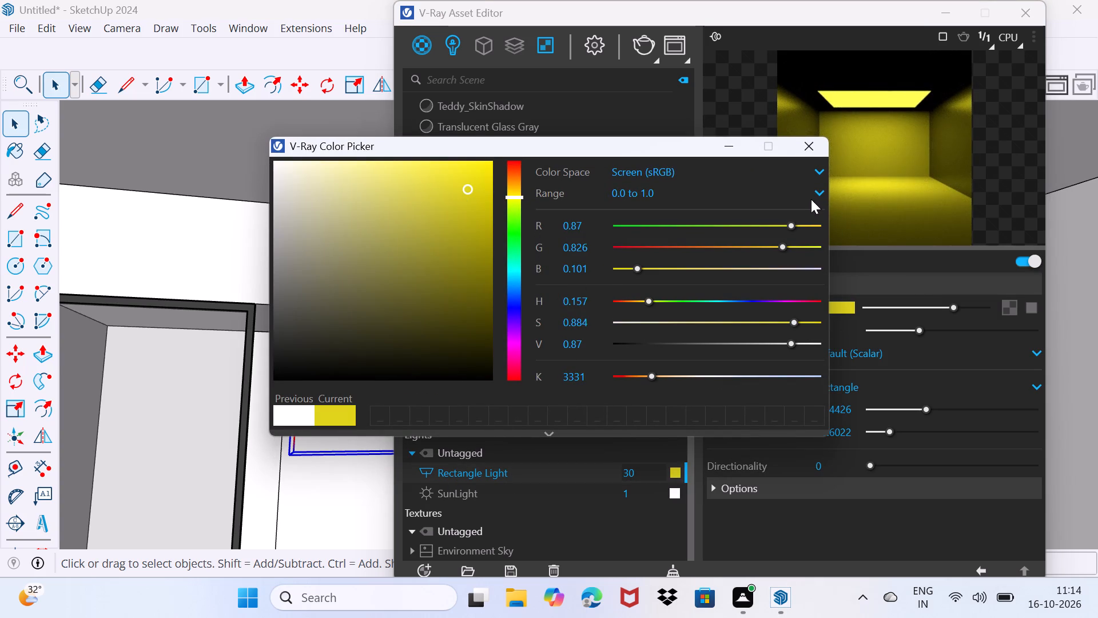
# Dismiss the colour picker and the V-Ray Asset Editor to return to the model.
pyautogui.click(735, 154)
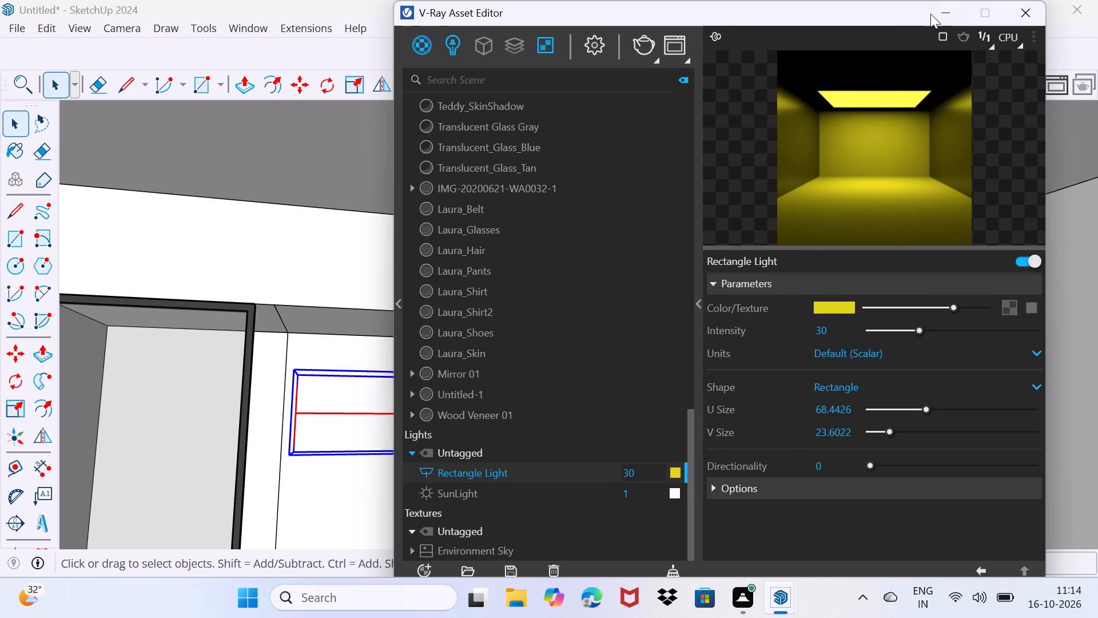
pyautogui.click(935, 12)
# Move the free-standing curtain on the porch by its lower corner about 39' into the ground-floor entrance opening, just behind the remaining framed sidelight.
pyautogui.scroll(-3, 612, 272)
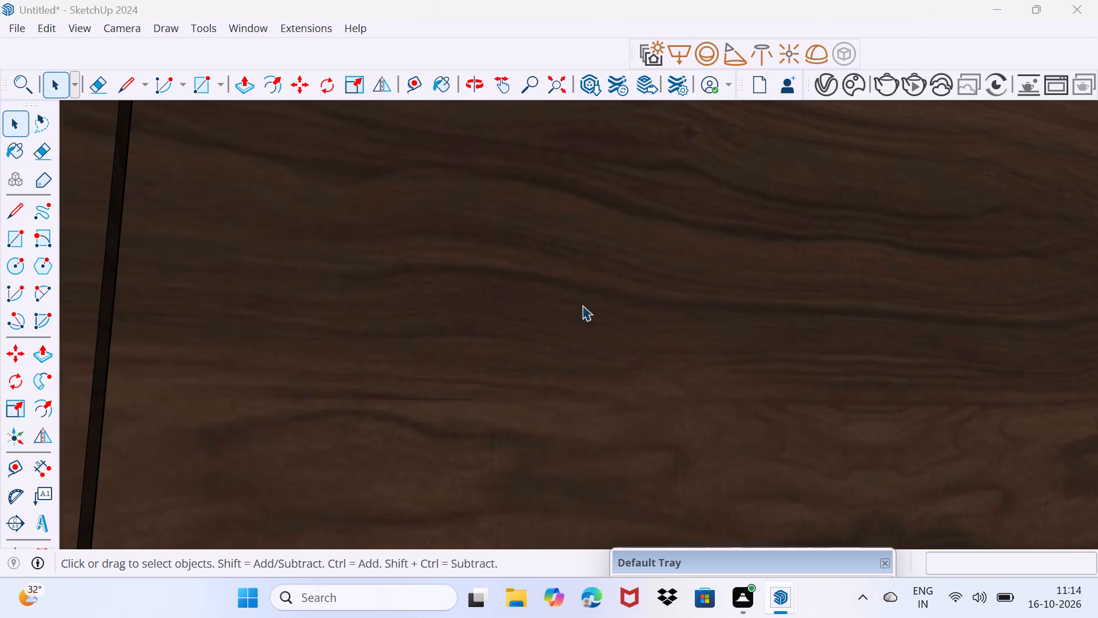
pyautogui.click(550, 88)
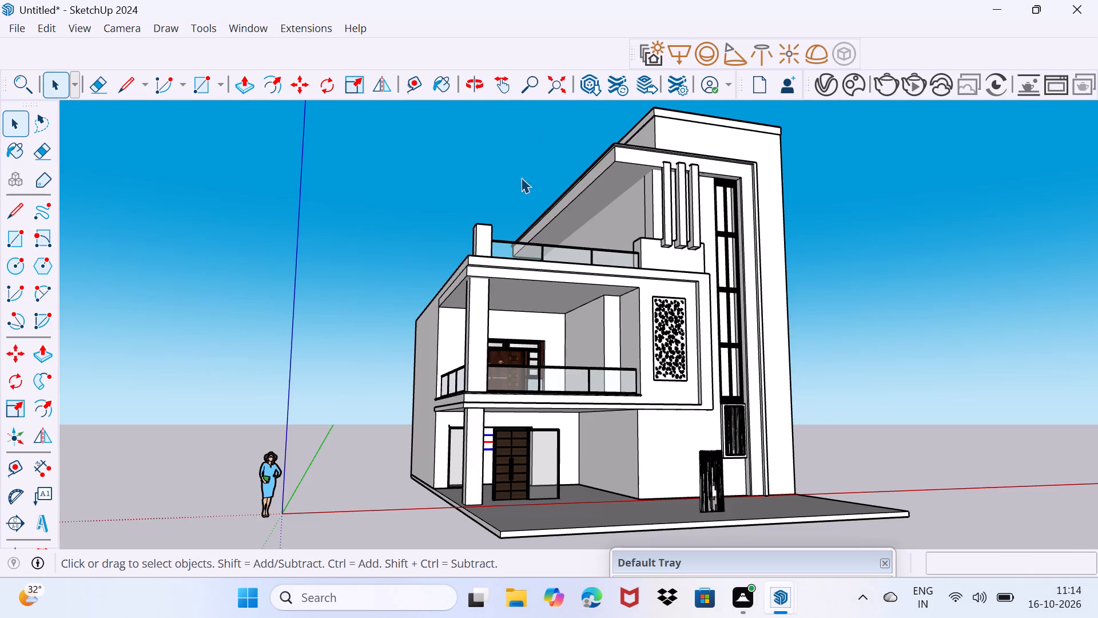
pyautogui.scroll(3, 581, 457)
pyautogui.moveTo(643, 488); pyautogui.dragTo(505, 493, button='middle')
pyautogui.moveTo(512, 504); pyautogui.dragTo(532, 463)
pyautogui.scroll(3, 568, 504)
pyautogui.moveTo(578, 480); pyautogui.dragTo(552, 513, button='middle')
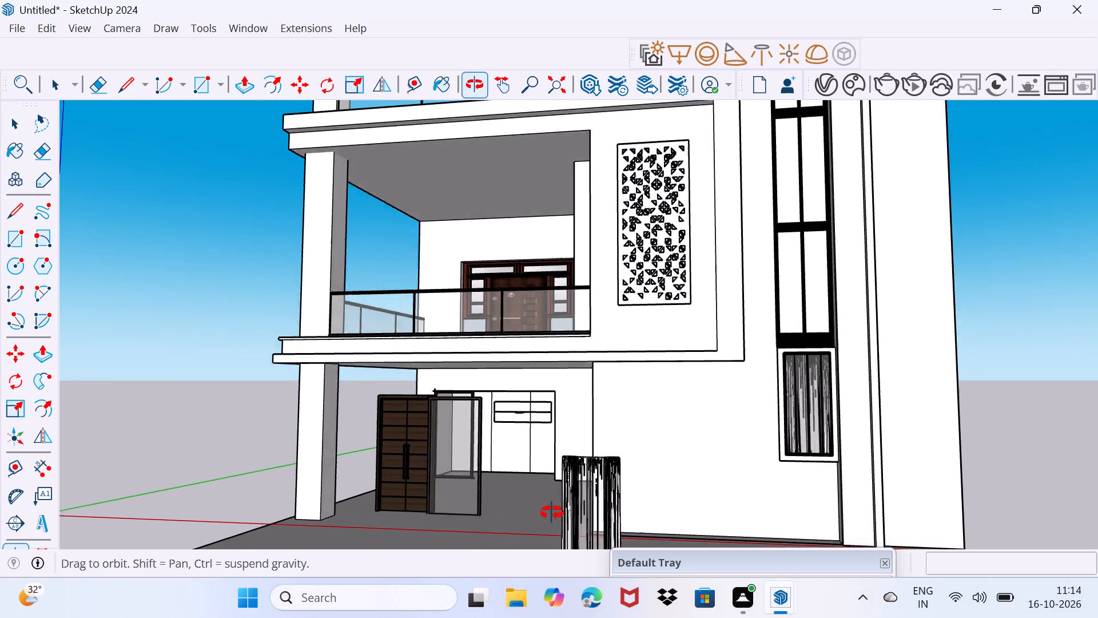
pyautogui.moveTo(552, 513); pyautogui.dragTo(435, 459, button='middle')
pyautogui.click(459, 451)
pyautogui.scroll(3, 461, 468)
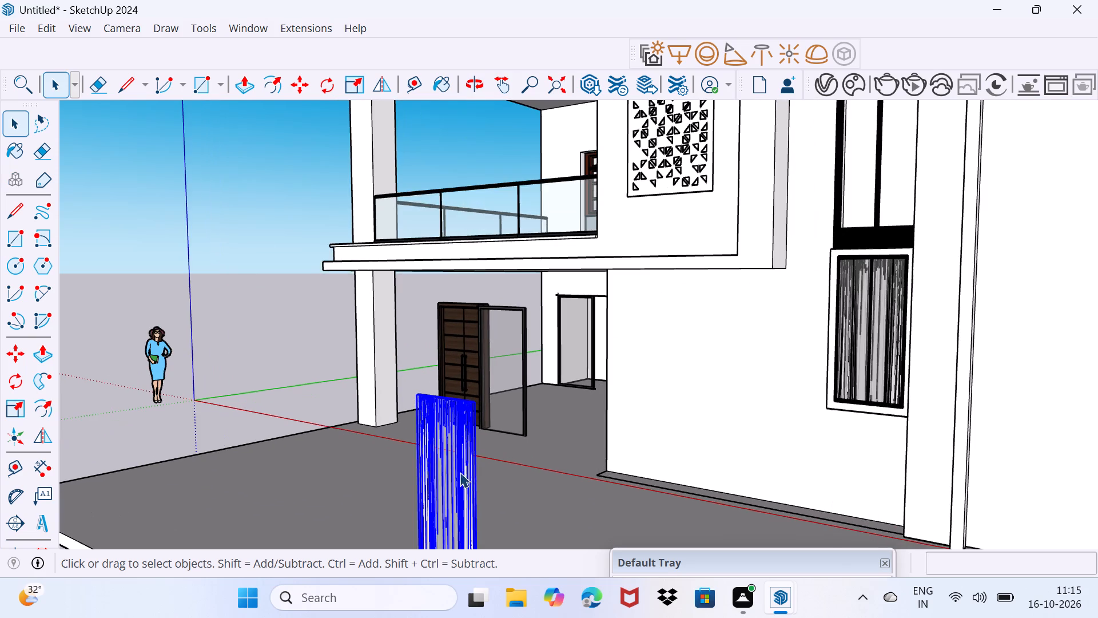
pyautogui.moveTo(460, 473); pyautogui.dragTo(519, 355, button='middle')
pyautogui.scroll(2, 532, 457)
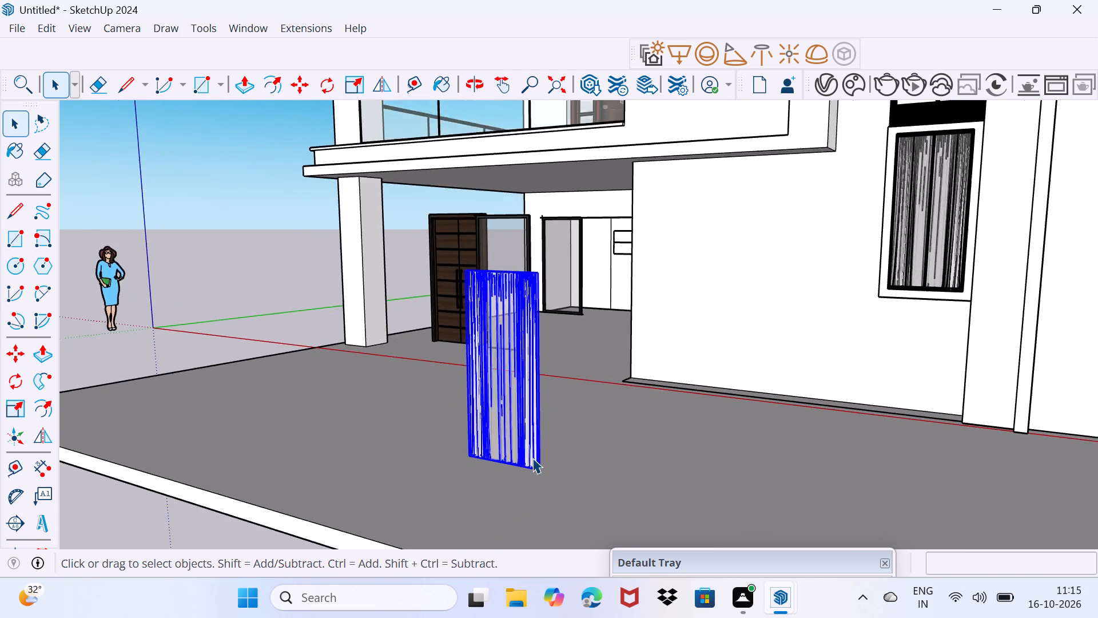
pyautogui.scroll(4, 532, 458)
pyautogui.press('m')
pyautogui.click(544, 478)
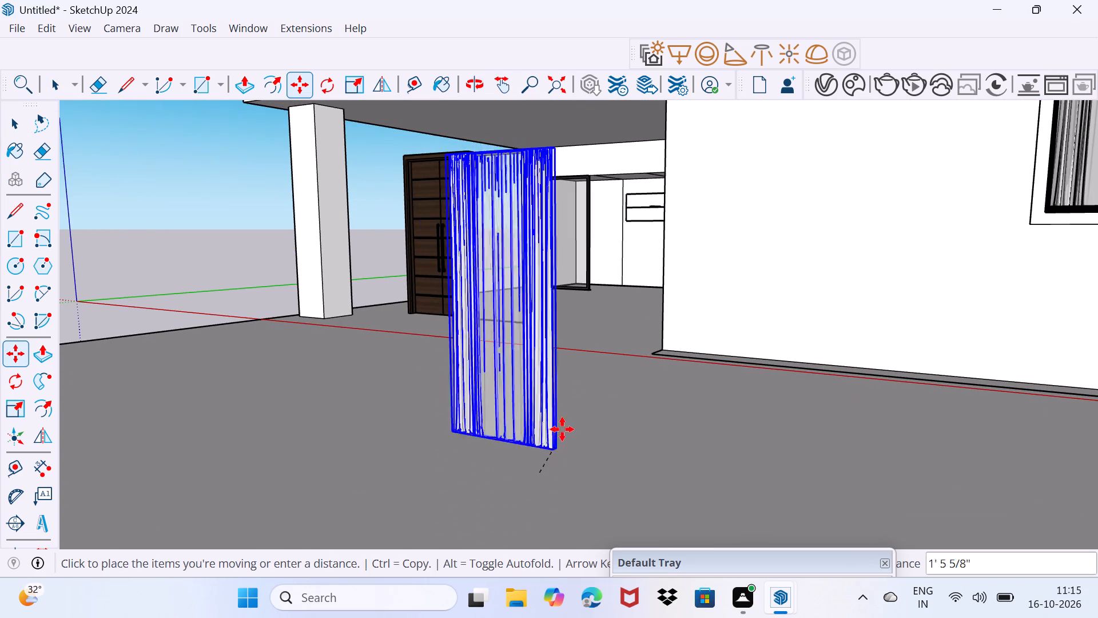
pyautogui.scroll(10, 581, 371)
pyautogui.scroll(6, 603, 280)
pyautogui.moveTo(674, 228); pyautogui.dragTo(678, 334, button='middle')
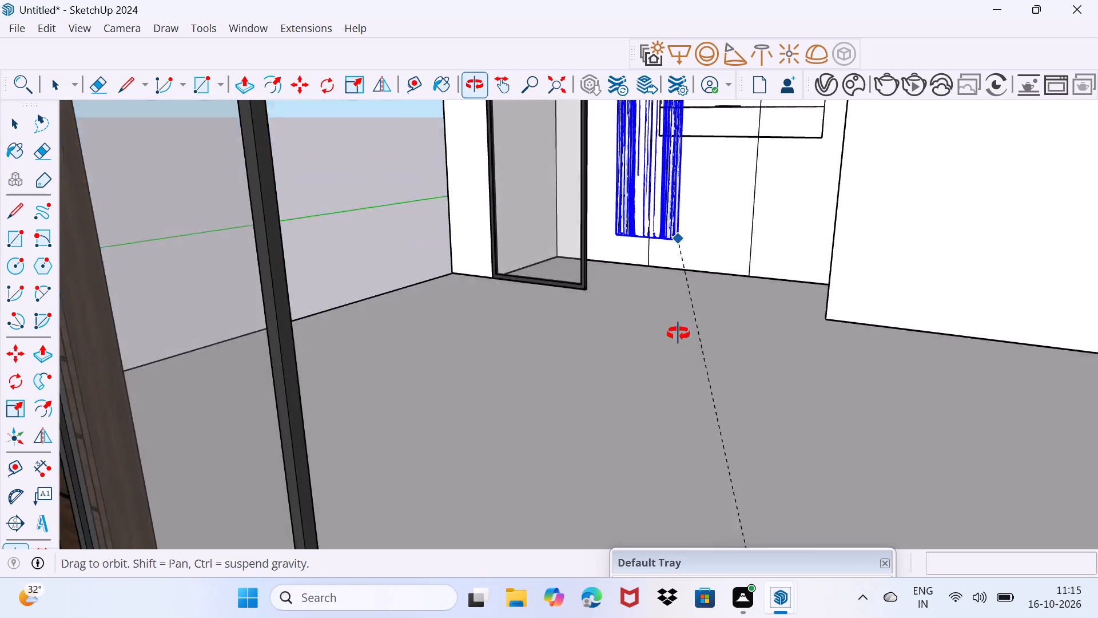
pyautogui.moveTo(678, 334); pyautogui.dragTo(665, 267, button='middle')
pyautogui.scroll(6, 635, 324)
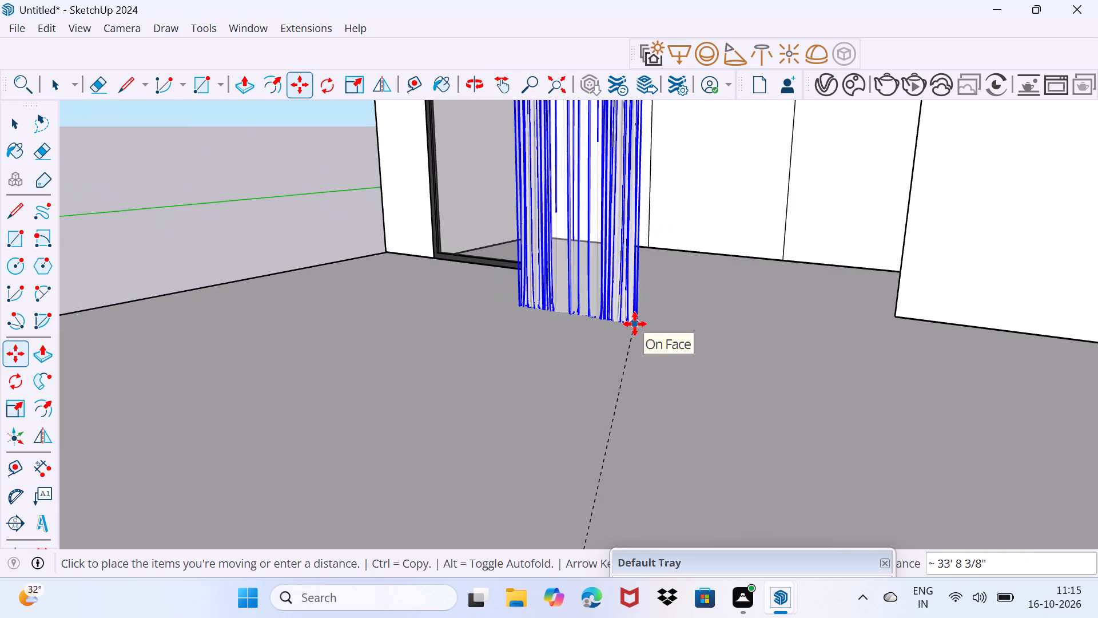
pyautogui.scroll(3, 635, 324)
pyautogui.moveTo(674, 313); pyautogui.dragTo(759, 358, button='middle')
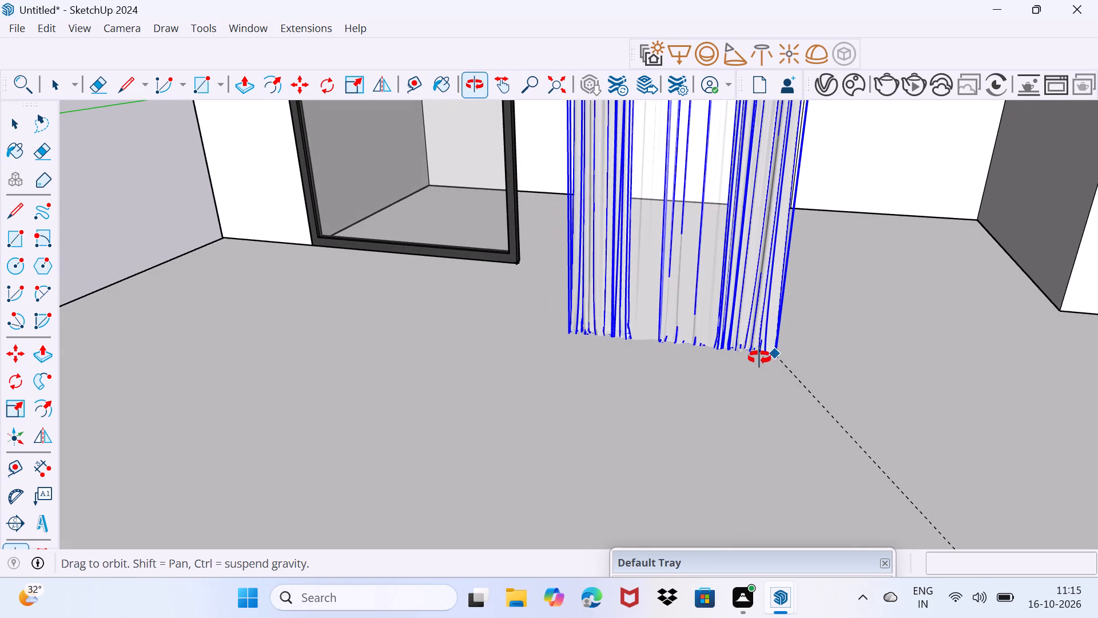
pyautogui.moveTo(759, 358); pyautogui.dragTo(633, 517, button='middle')
pyautogui.moveTo(649, 499); pyautogui.dragTo(738, 464, button='middle')
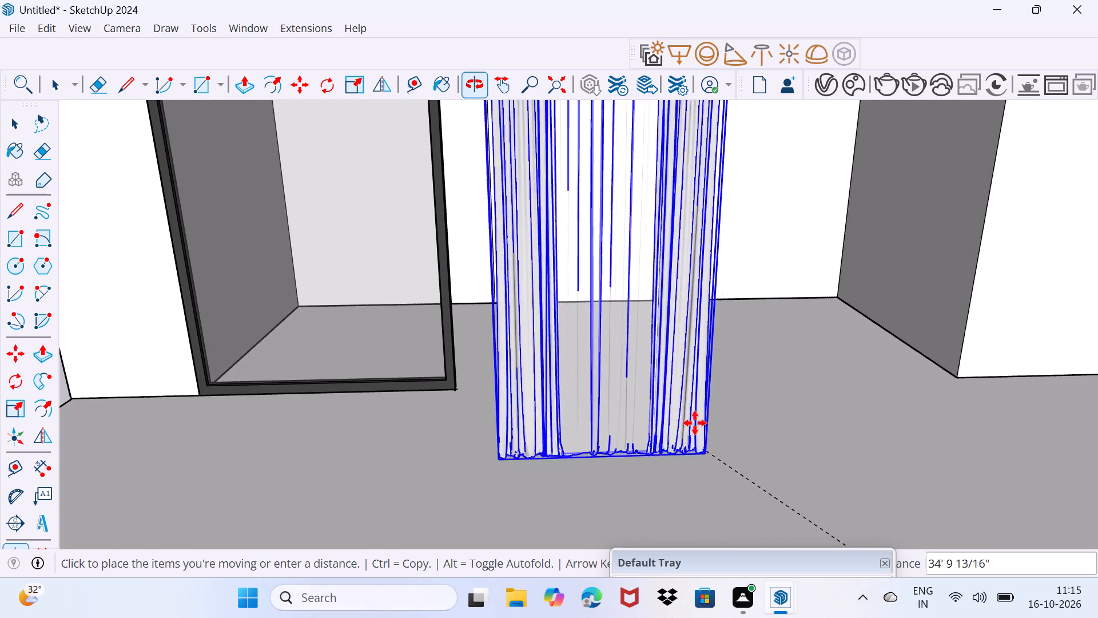
pyautogui.moveTo(654, 377); pyautogui.dragTo(396, 438, button='middle')
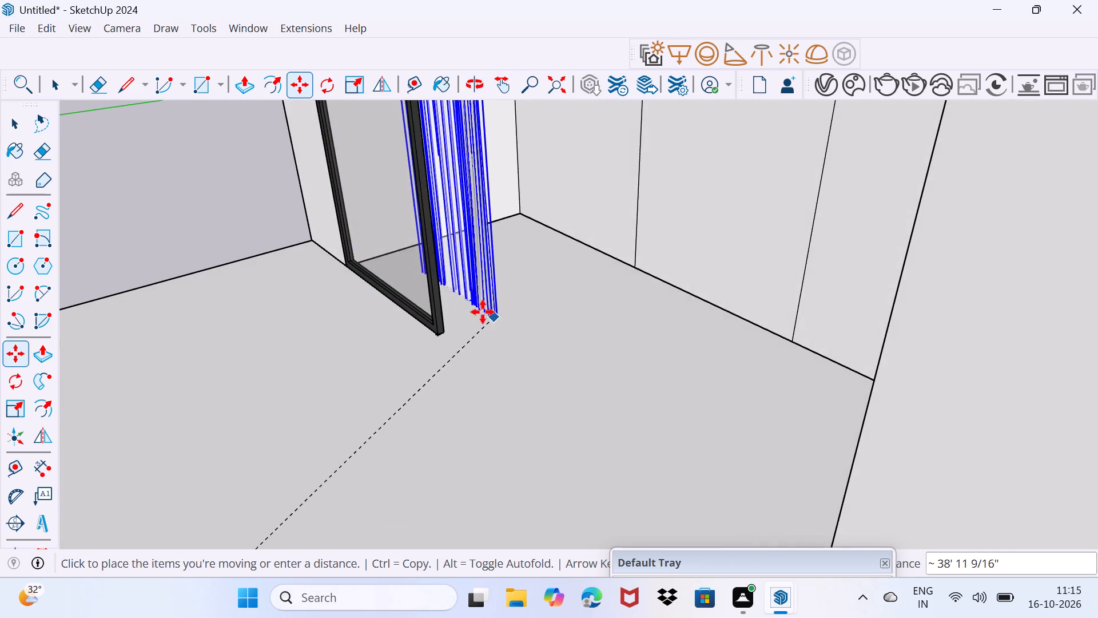
pyautogui.scroll(3, 475, 312)
pyautogui.moveTo(460, 319); pyautogui.dragTo(344, 333, button='middle')
pyautogui.moveTo(414, 282); pyautogui.dragTo(417, 282, button='middle')
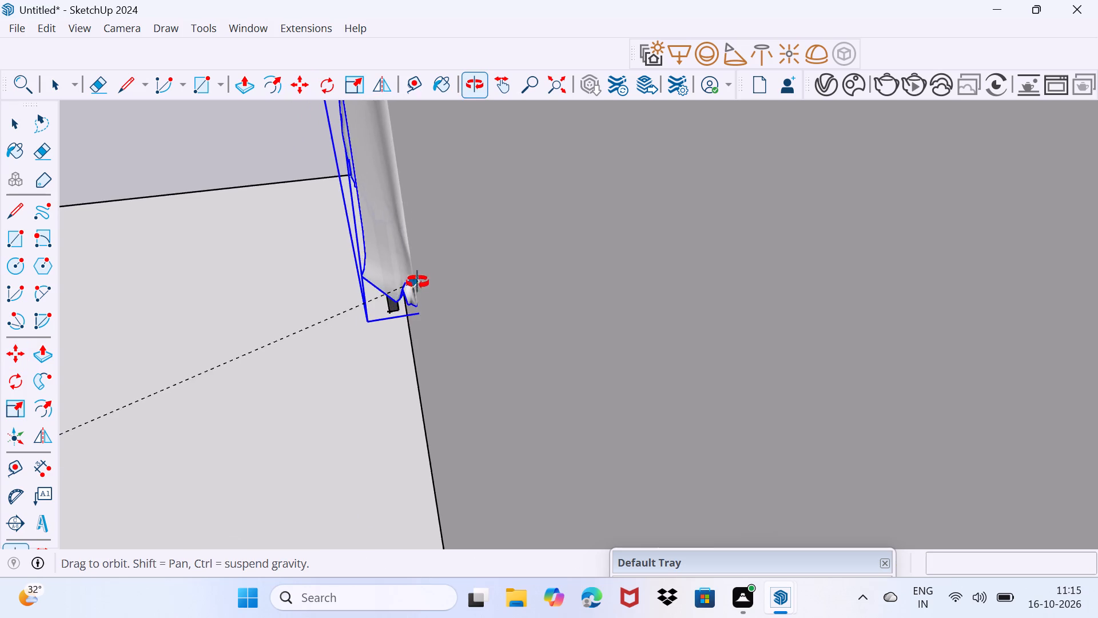
pyautogui.moveTo(417, 282); pyautogui.dragTo(479, 295, button='middle')
pyautogui.scroll(7, 270, 261)
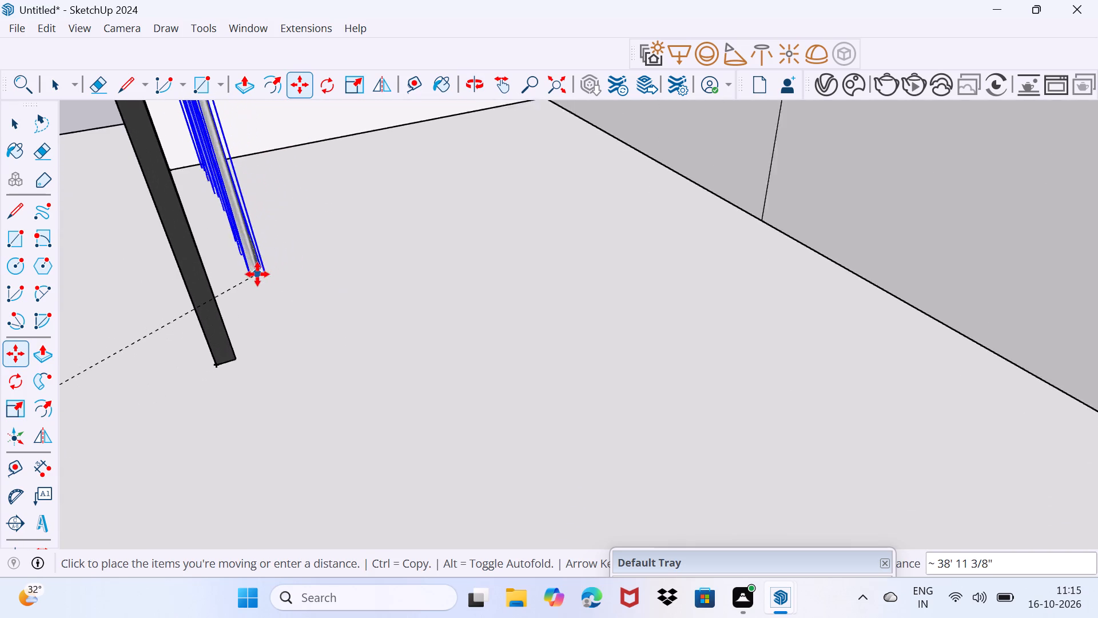
pyautogui.click(241, 314)
# Scale the curtain's width by about 4.3 so it spans the full ground-floor entrance opening.
pyautogui.scroll(-1, 241, 311)
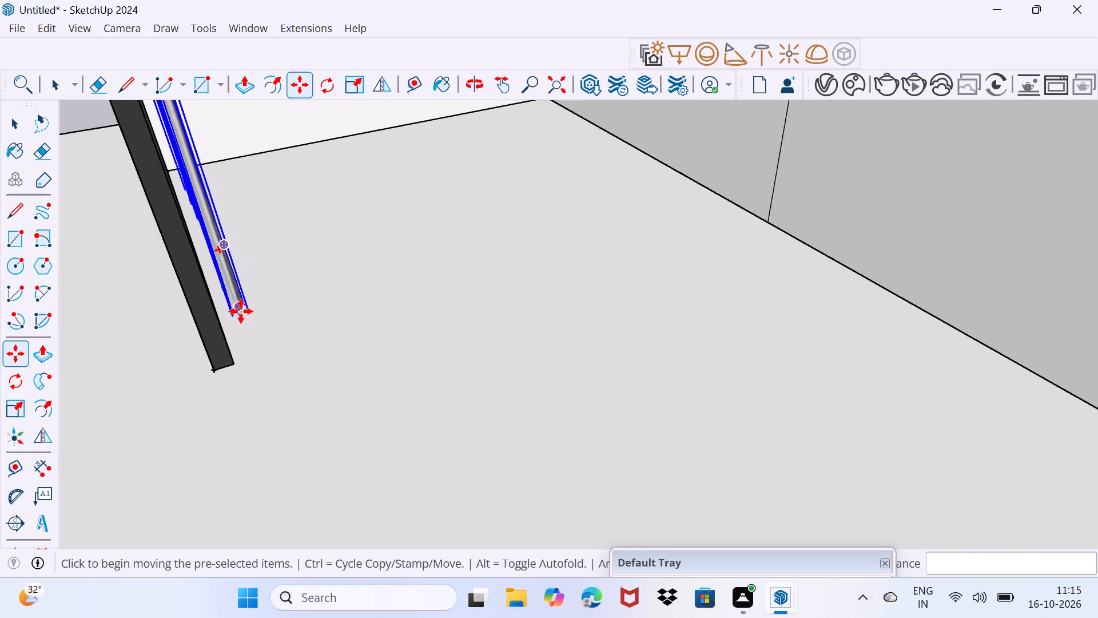
pyautogui.scroll(-2, 241, 311)
pyautogui.press('s')
pyautogui.moveTo(244, 259); pyautogui.dragTo(381, 412, button='middle')
pyautogui.scroll(2, 349, 215)
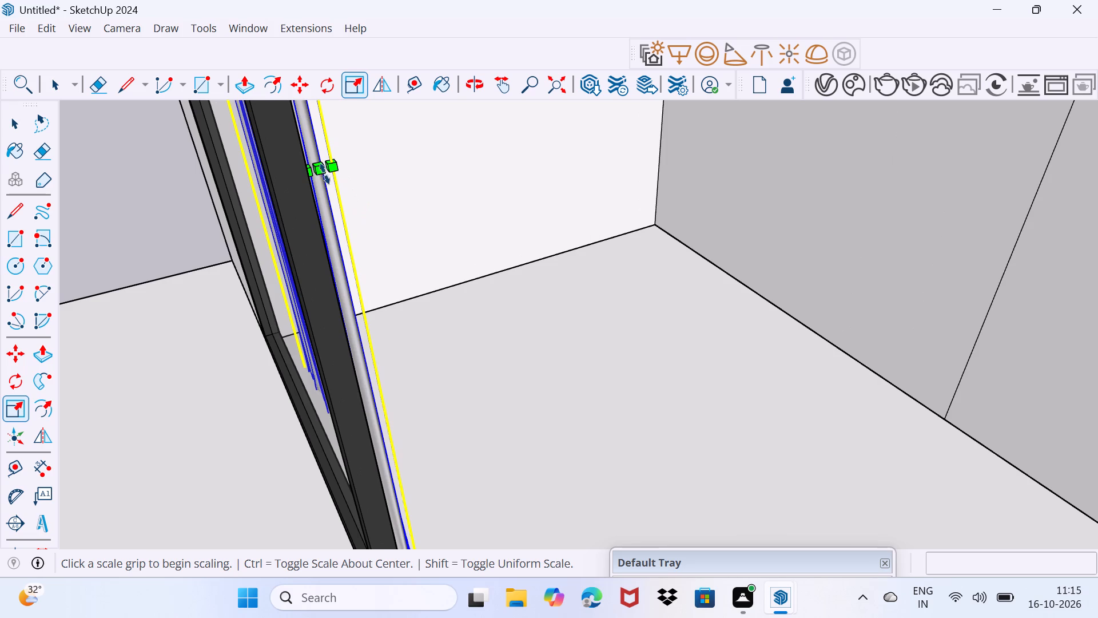
pyautogui.click(325, 172)
pyautogui.scroll(-9, 580, 317)
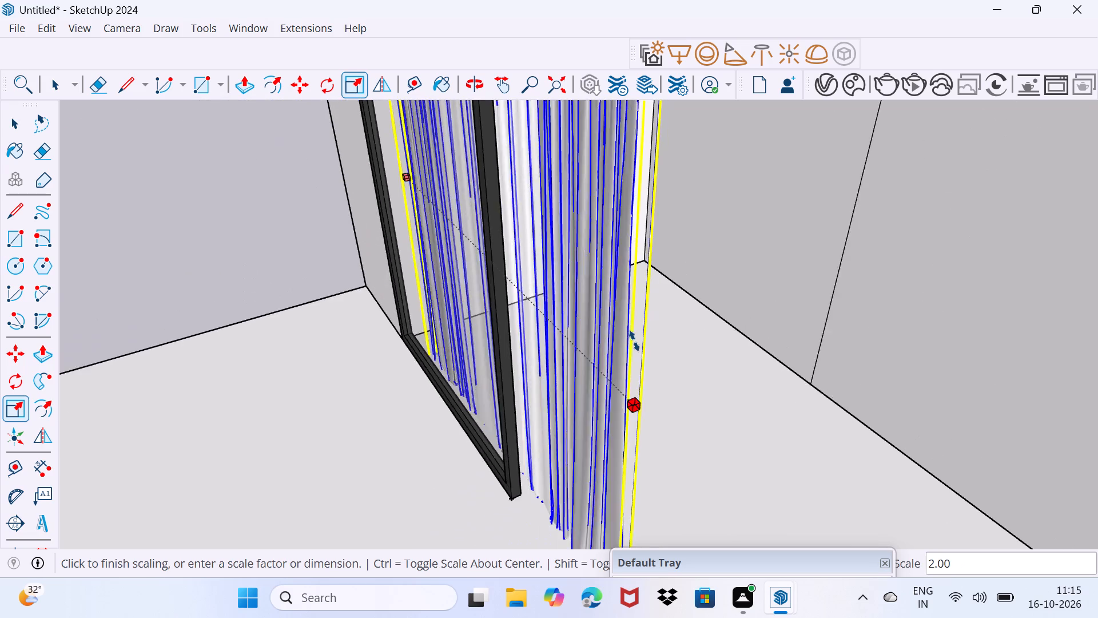
pyautogui.scroll(-4, 634, 341)
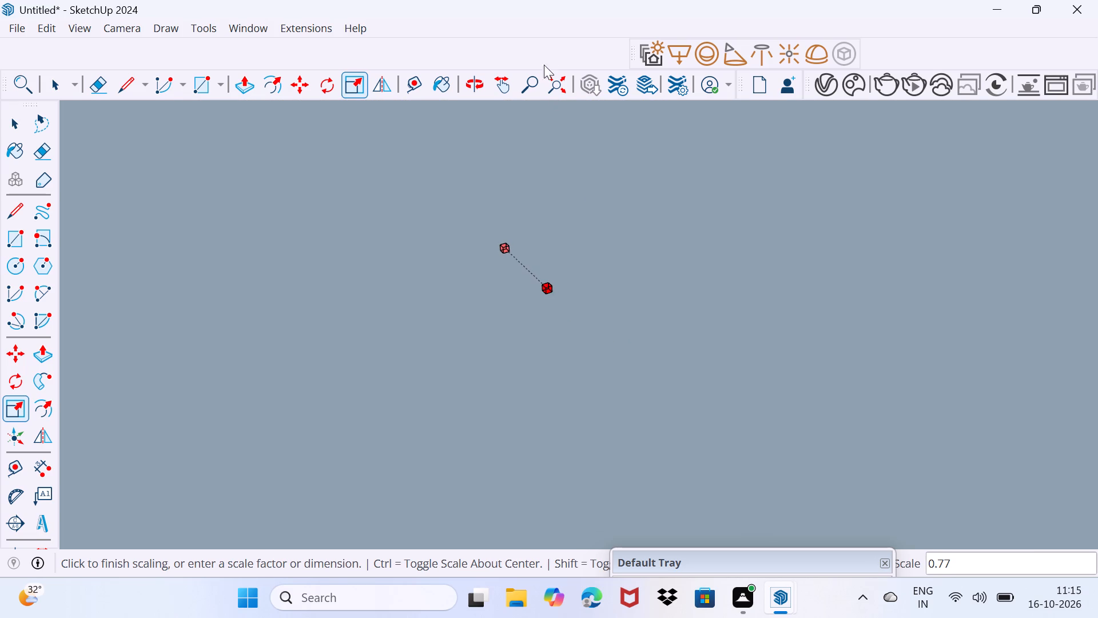
pyautogui.click(549, 89)
pyautogui.scroll(3, 450, 381)
pyautogui.moveTo(433, 388); pyautogui.dragTo(492, 370, button='middle')
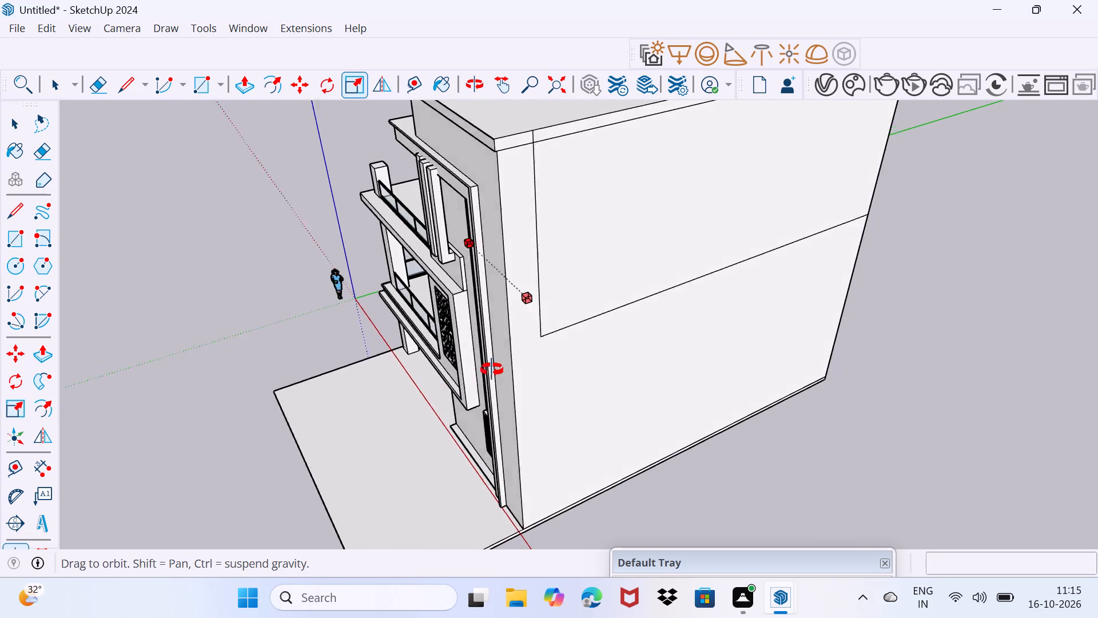
pyautogui.moveTo(492, 370); pyautogui.dragTo(647, 251, button='middle')
pyautogui.scroll(13, 478, 401)
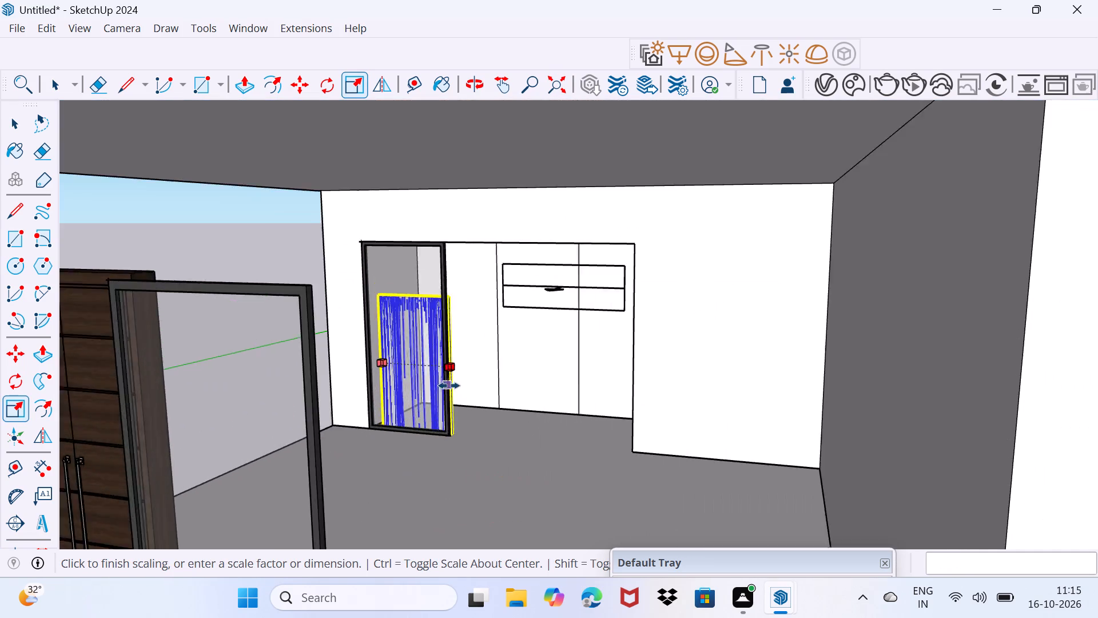
pyautogui.scroll(4, 449, 386)
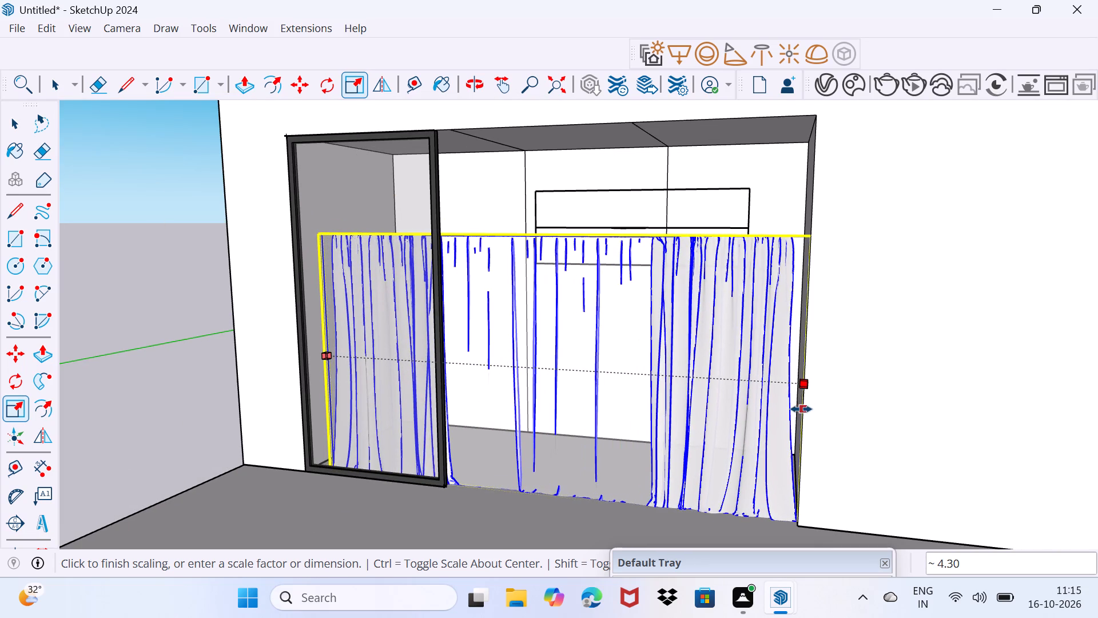
pyautogui.click(801, 409)
# Scale the curtain's height by about 1.38 up to the top edge of the entrance opening and deselect it.
pyautogui.scroll(5, 533, 228)
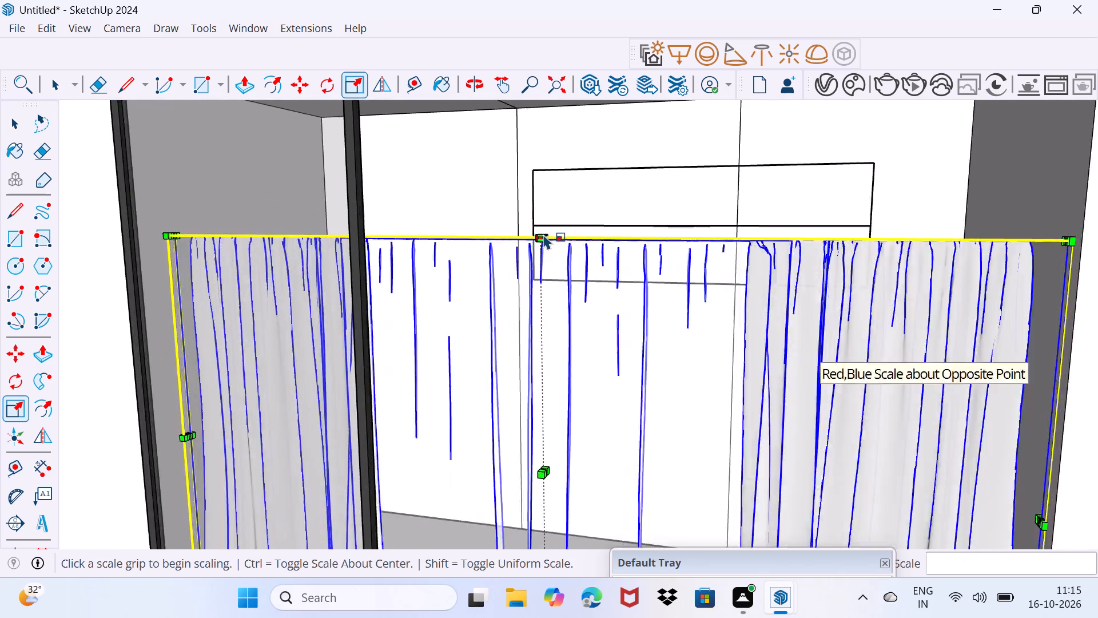
pyautogui.scroll(5, 543, 234)
pyautogui.moveTo(548, 224); pyautogui.dragTo(541, 259, button='middle')
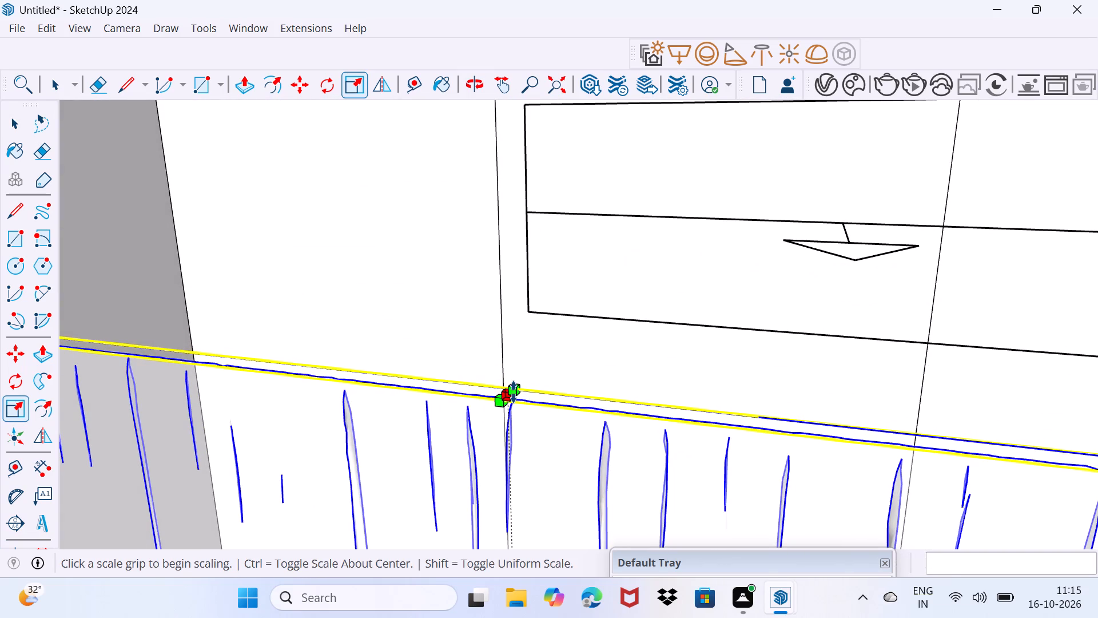
pyautogui.click(513, 392)
pyautogui.scroll(-13, 517, 242)
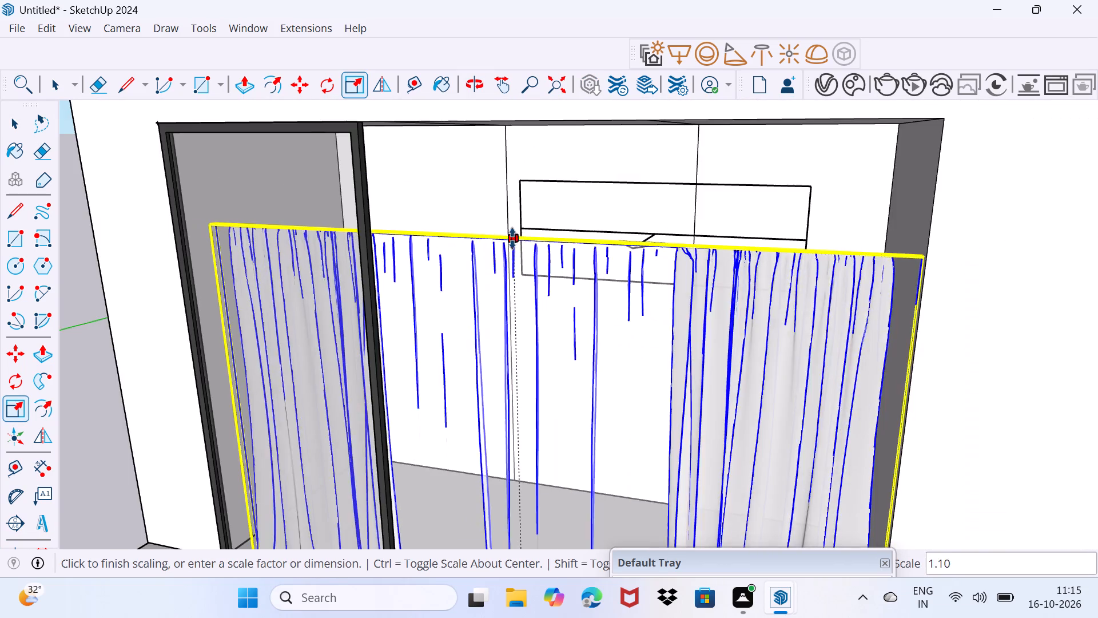
pyautogui.scroll(-2, 512, 239)
pyautogui.click(510, 167)
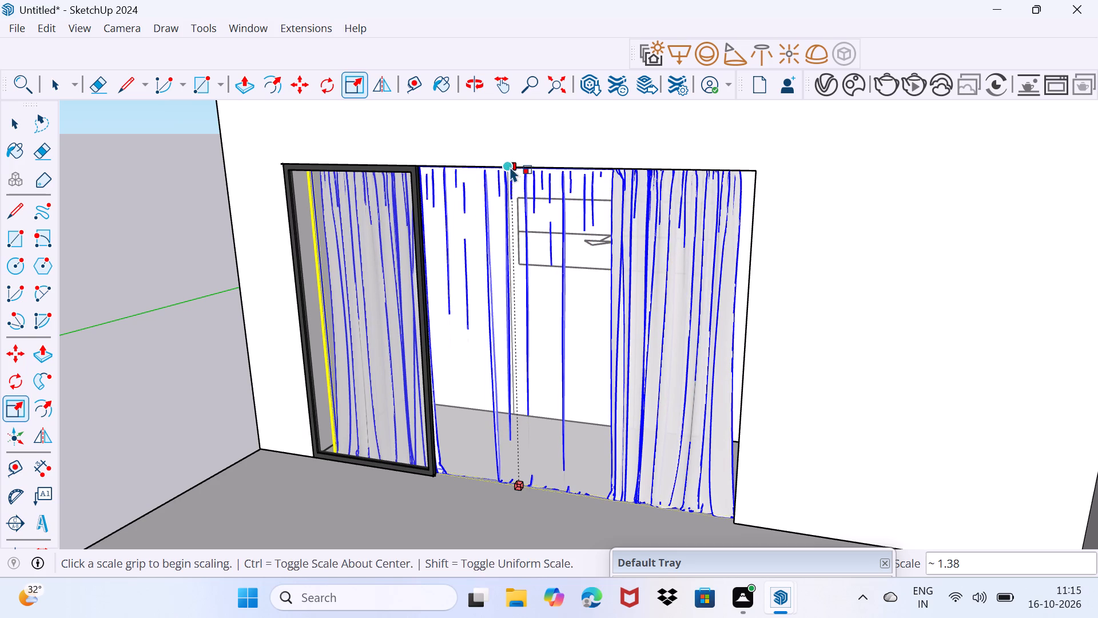
pyautogui.press('space')
pyautogui.moveTo(260, 414); pyautogui.dragTo(275, 379)
# Move the dark framed glass sidelight from the porch by its lower corner about 16' 10" back to the right-hand end of the entrance opening.
pyautogui.scroll(-5, 262, 409)
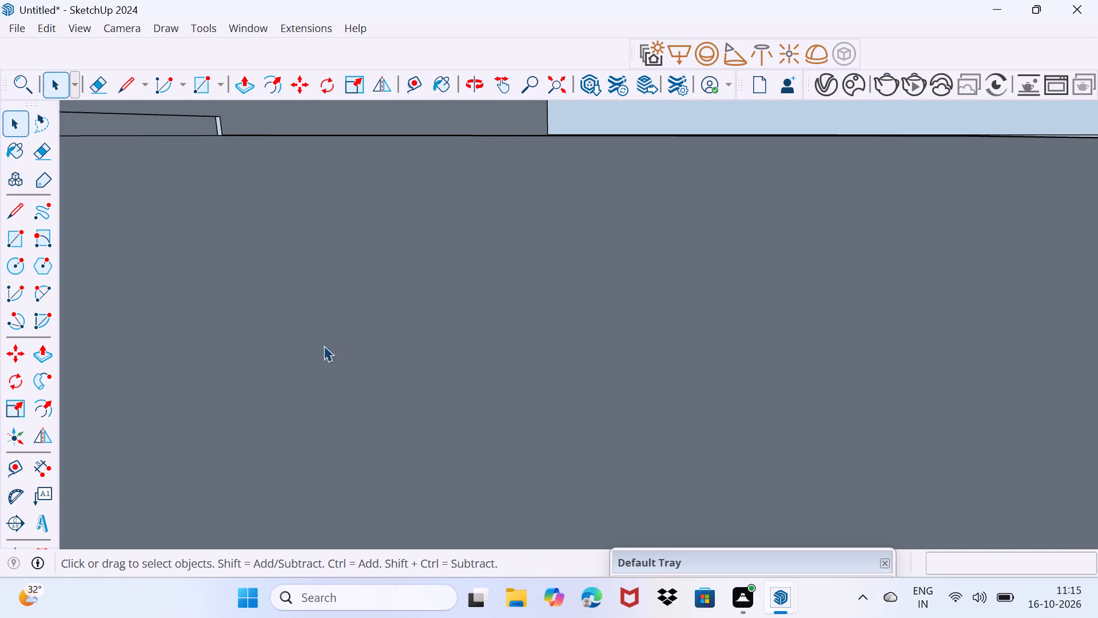
pyautogui.click(550, 92)
pyautogui.scroll(4, 520, 439)
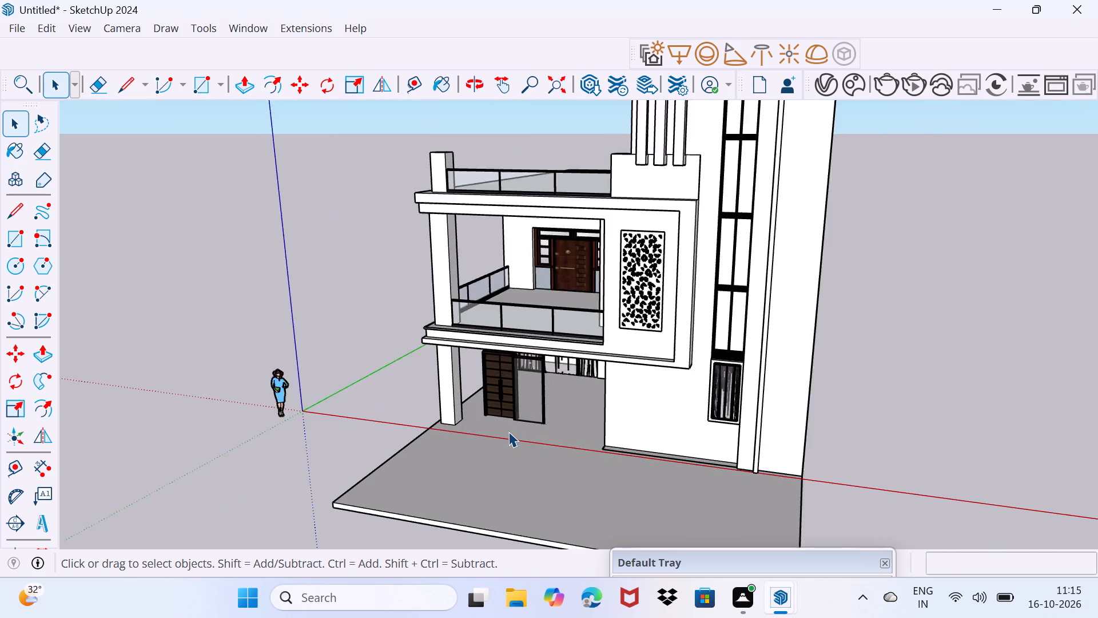
pyautogui.scroll(9, 504, 431)
pyautogui.moveTo(536, 401); pyautogui.dragTo(506, 358, button='middle')
pyautogui.scroll(4, 540, 367)
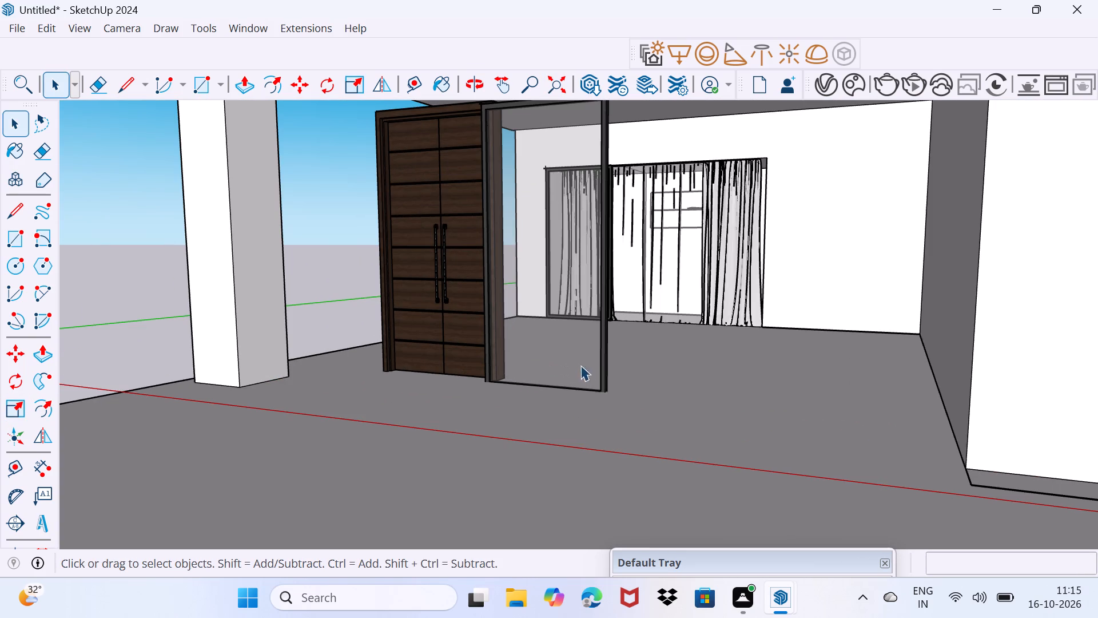
pyautogui.click(600, 390)
pyautogui.press('m')
pyautogui.click(609, 396)
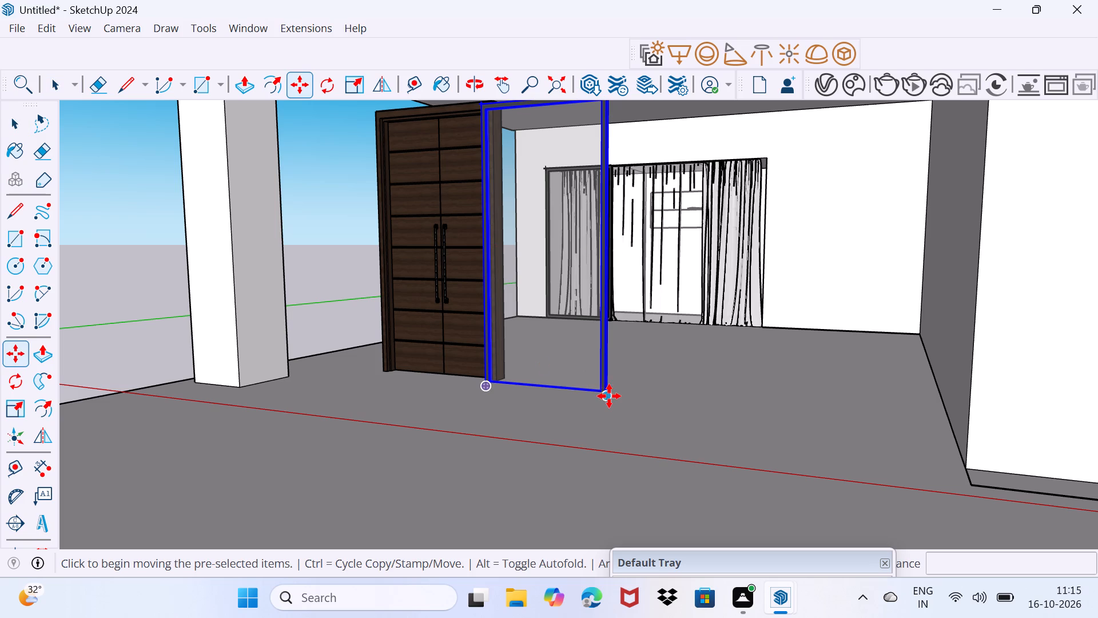
pyautogui.scroll(4, 759, 323)
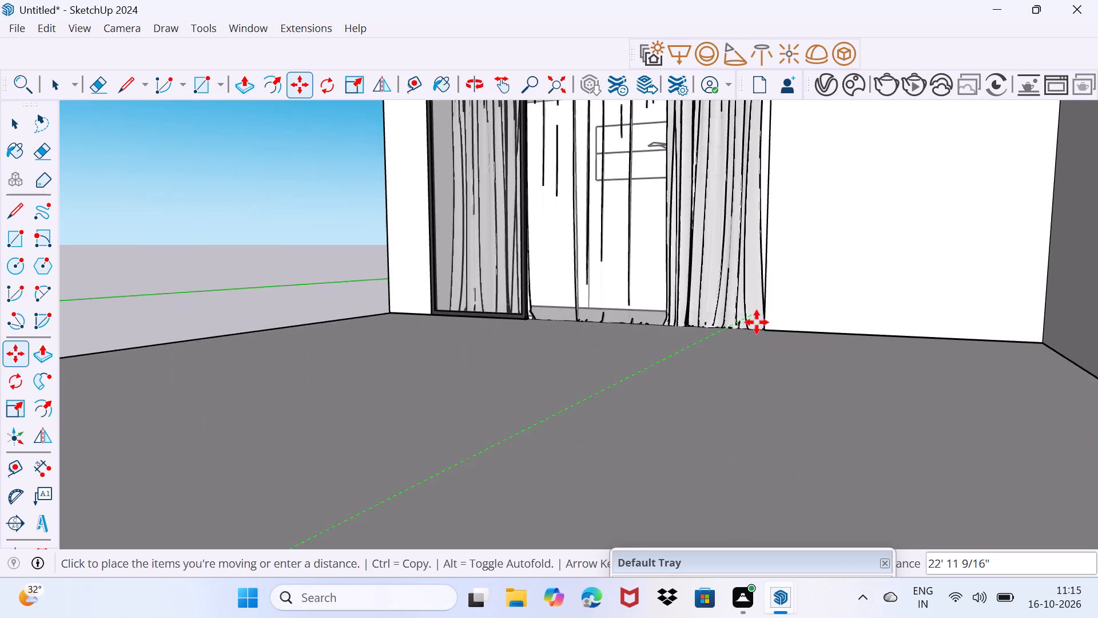
pyautogui.scroll(6, 757, 322)
pyautogui.click(771, 335)
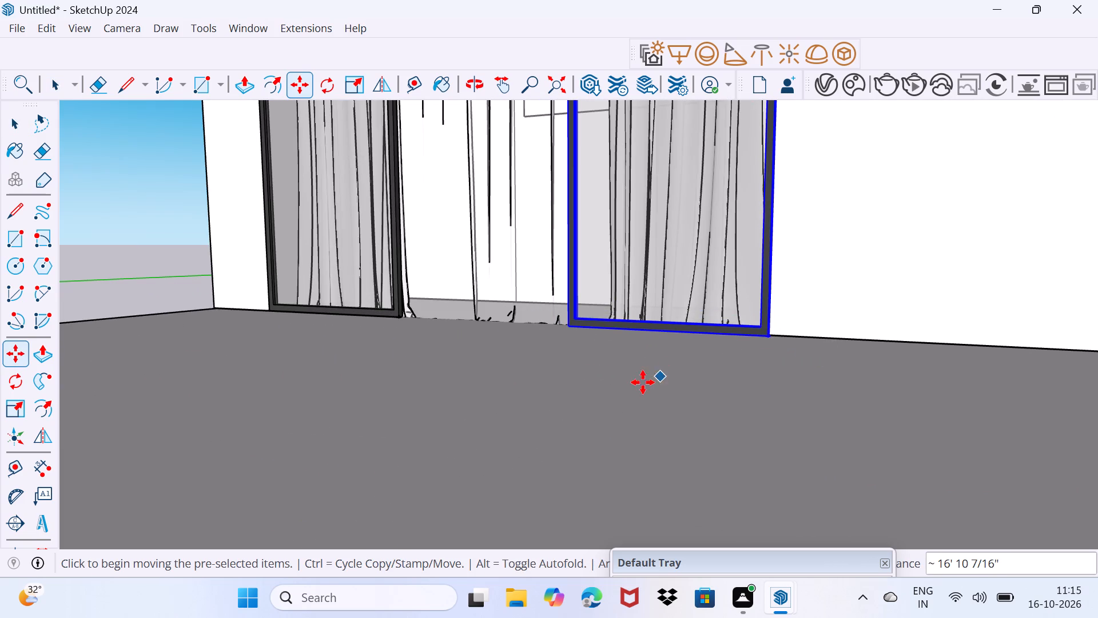
pyautogui.scroll(-16, 643, 382)
pyautogui.press('space')
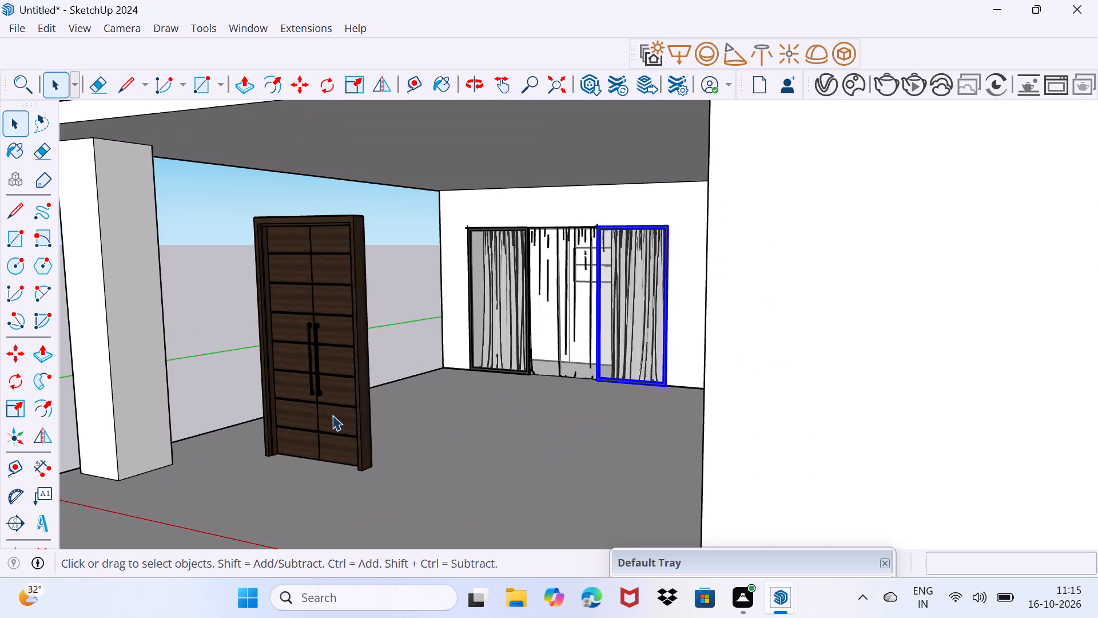
# Move the wooden double door by its lower corner about 16' 4" back into the entrance opening between the two sidelights, and deselect it.
pyautogui.click(332, 415)
pyautogui.scroll(6, 356, 485)
pyautogui.press('m')
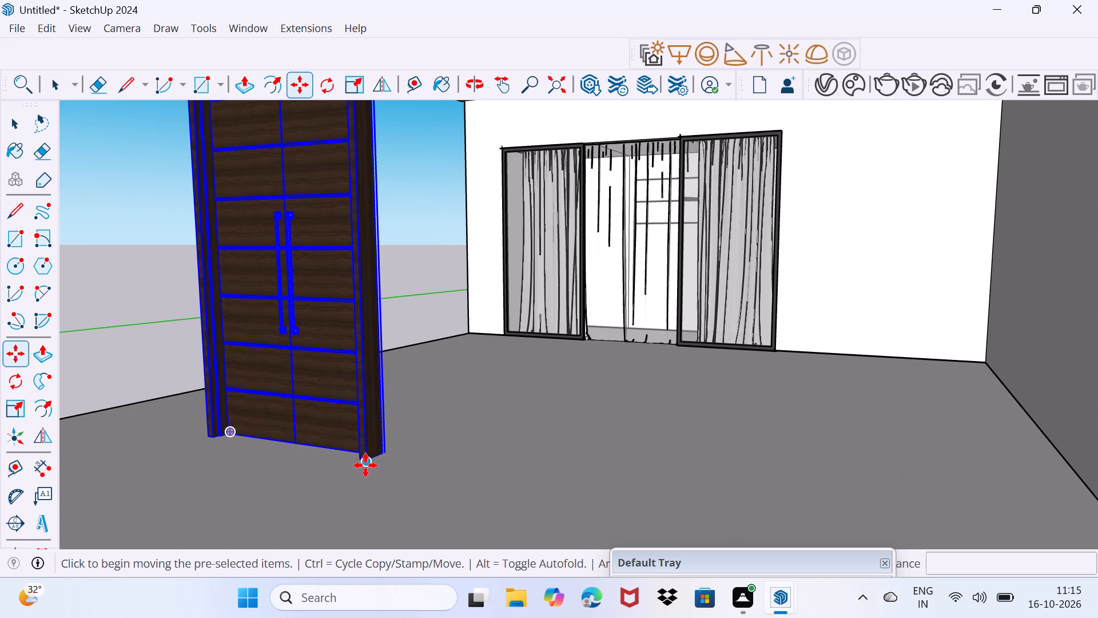
pyautogui.click(365, 465)
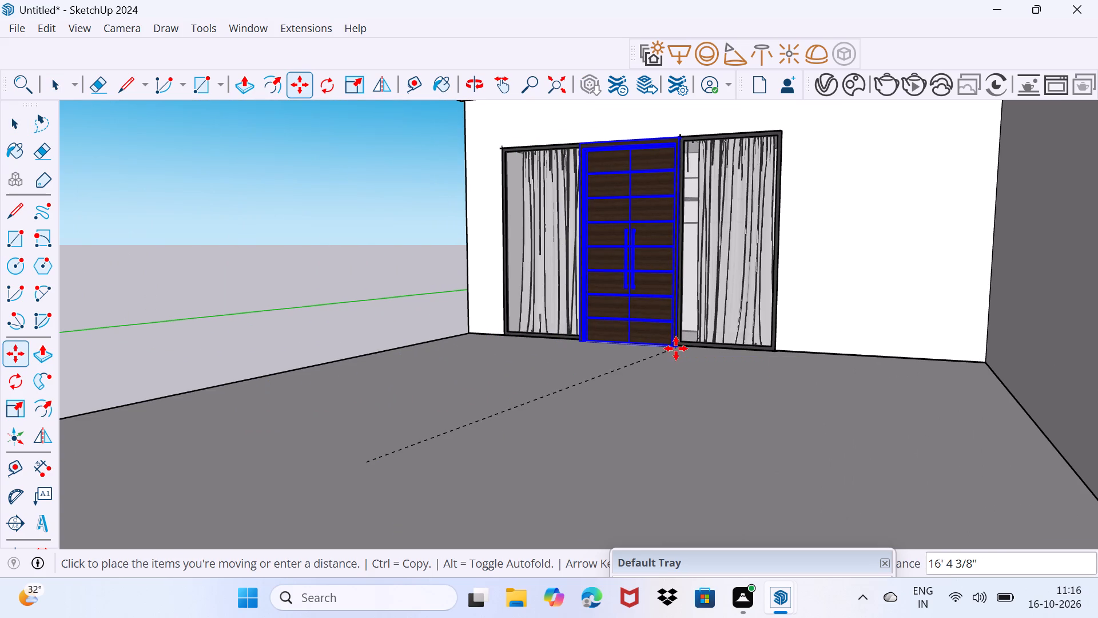
pyautogui.click(676, 348)
pyautogui.press('space')
pyautogui.moveTo(621, 463); pyautogui.dragTo(658, 424)
pyautogui.scroll(-9, 658, 407)
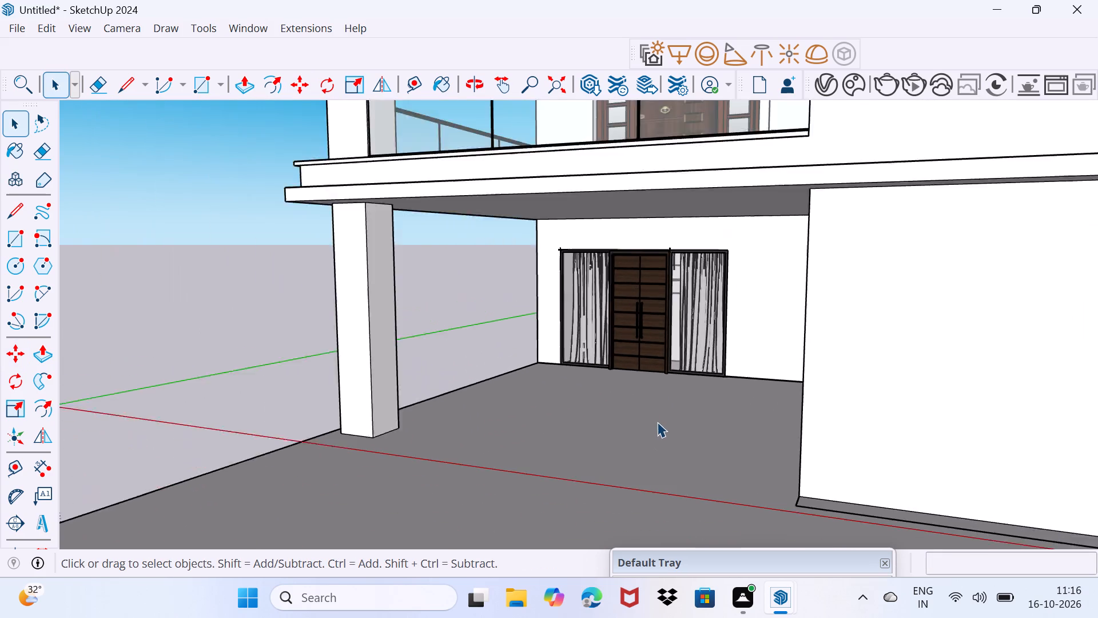
# Inspect the furnished front facade from the ground-floor entrance up to the roof overhang and the vertical fins.
pyautogui.moveTo(674, 436); pyautogui.dragTo(775, 441, button='middle')
pyautogui.scroll(-3, 775, 441)
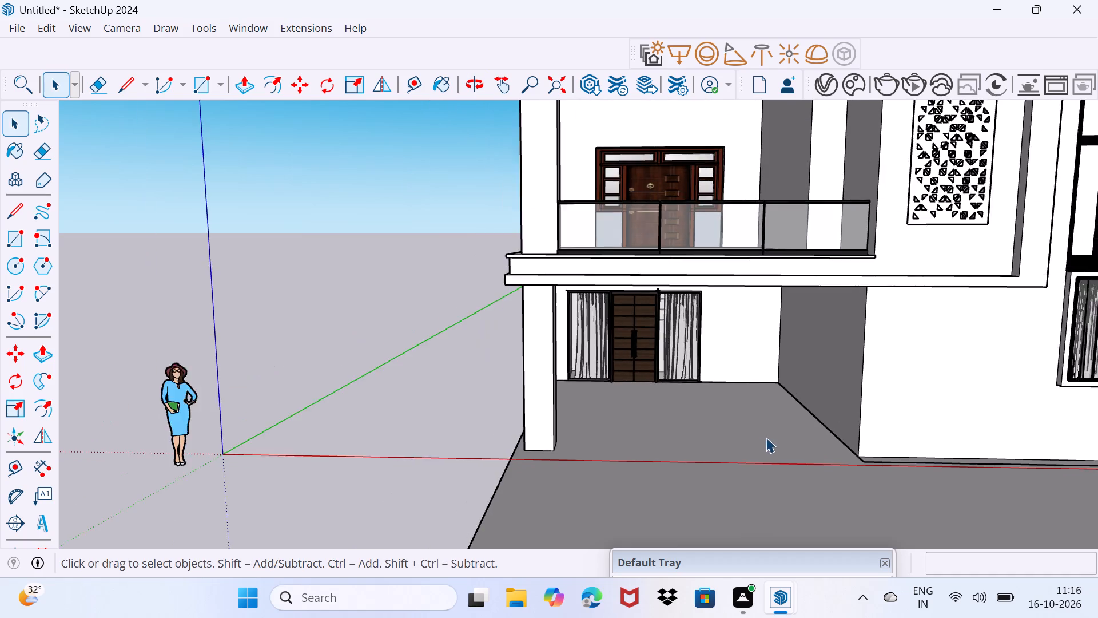
pyautogui.scroll(-3, 761, 437)
pyautogui.moveTo(729, 468); pyautogui.dragTo(709, 434, button='middle')
pyautogui.scroll(1, 707, 402)
pyautogui.keyDown('shift'); pyautogui.moveTo(691, 401); pyautogui.dragTo(406, 415, button='middle'); pyautogui.keyUp('shift')
pyautogui.scroll(-4, 439, 407)
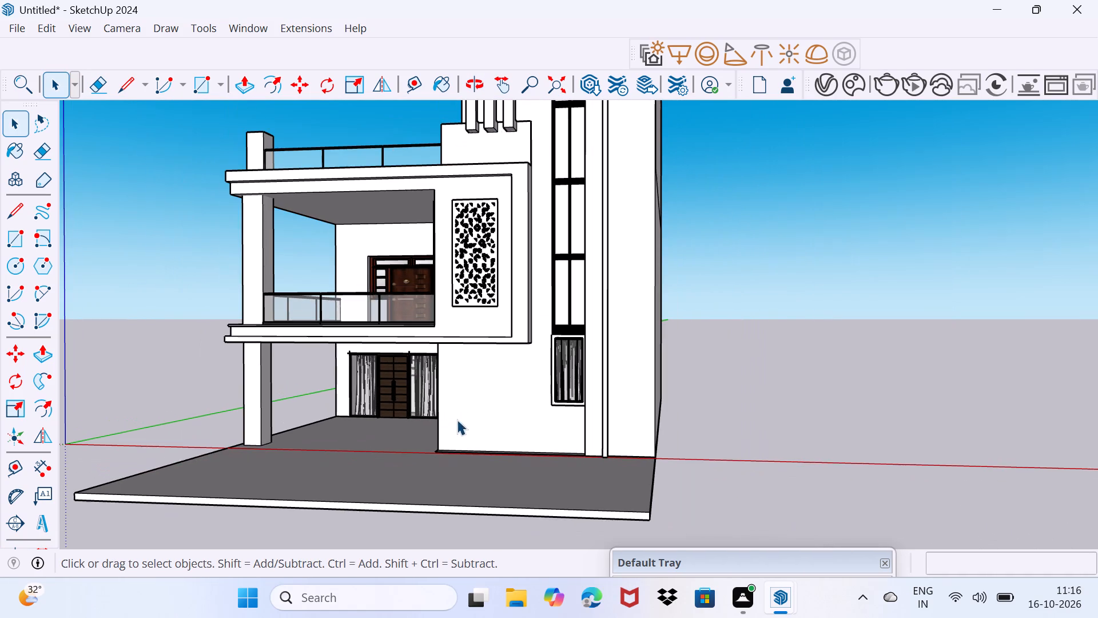
pyautogui.keyDown('shift'); pyautogui.moveTo(505, 392); pyautogui.dragTo(436, 481, button='middle'); pyautogui.keyUp('shift')
pyautogui.moveTo(436, 481); pyautogui.dragTo(490, 492, button='middle')
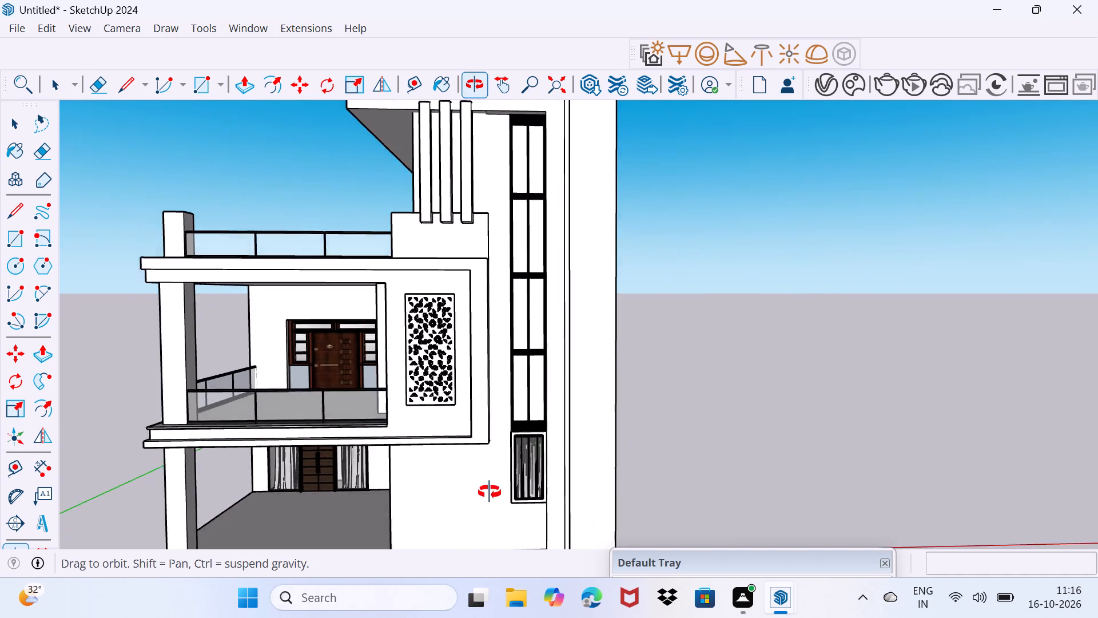
pyautogui.moveTo(490, 492); pyautogui.dragTo(578, 526, button='middle')
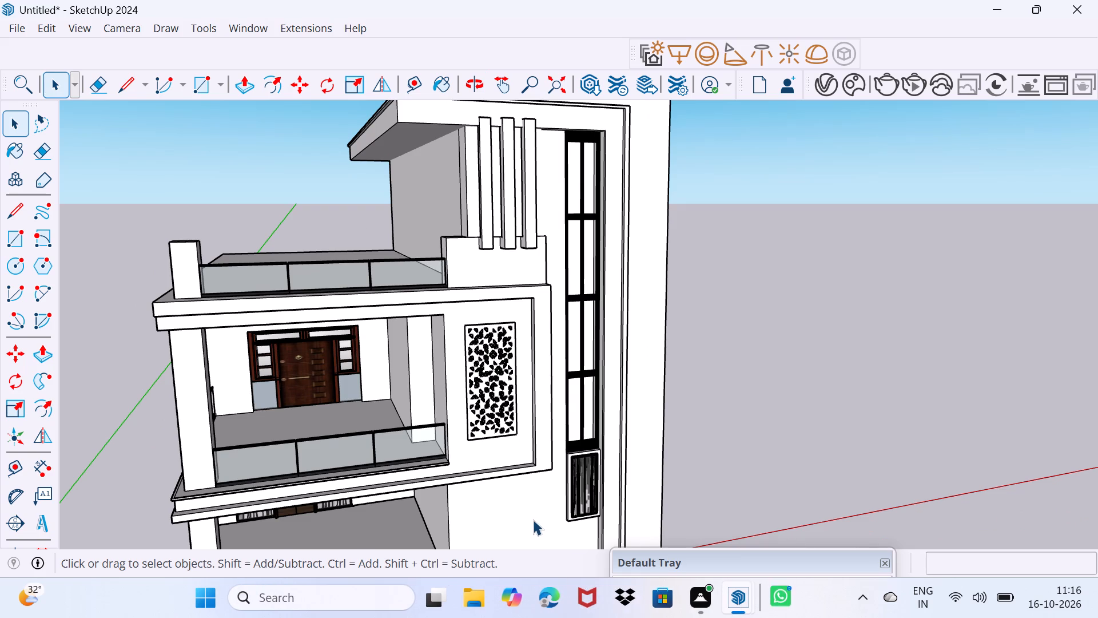
pyautogui.scroll(3, 519, 505)
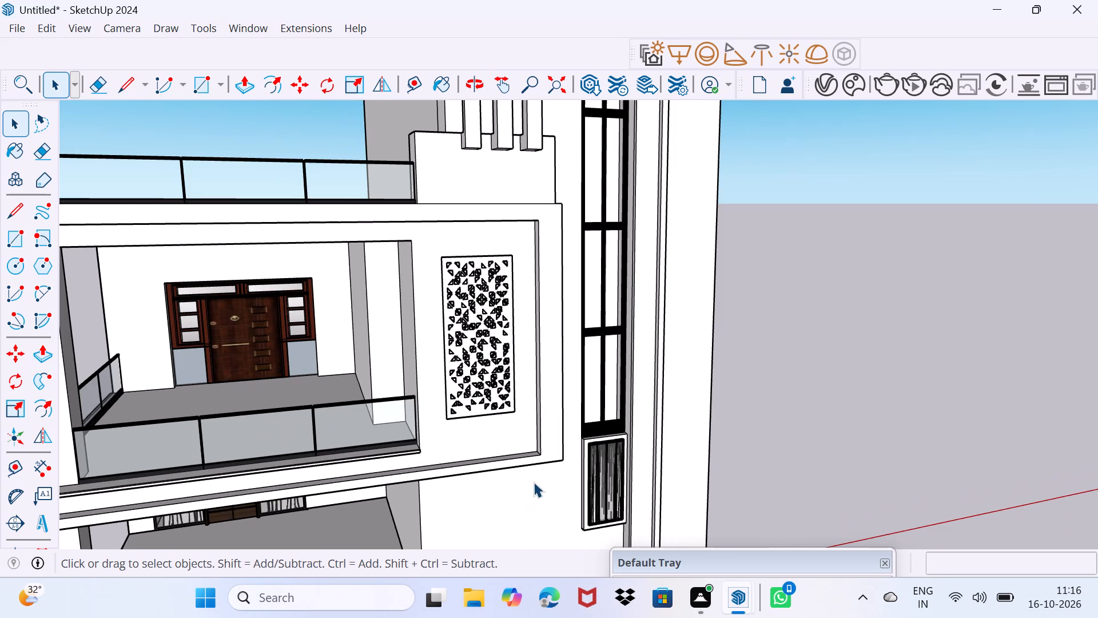
pyautogui.moveTo(540, 479); pyautogui.dragTo(409, 505, button='middle')
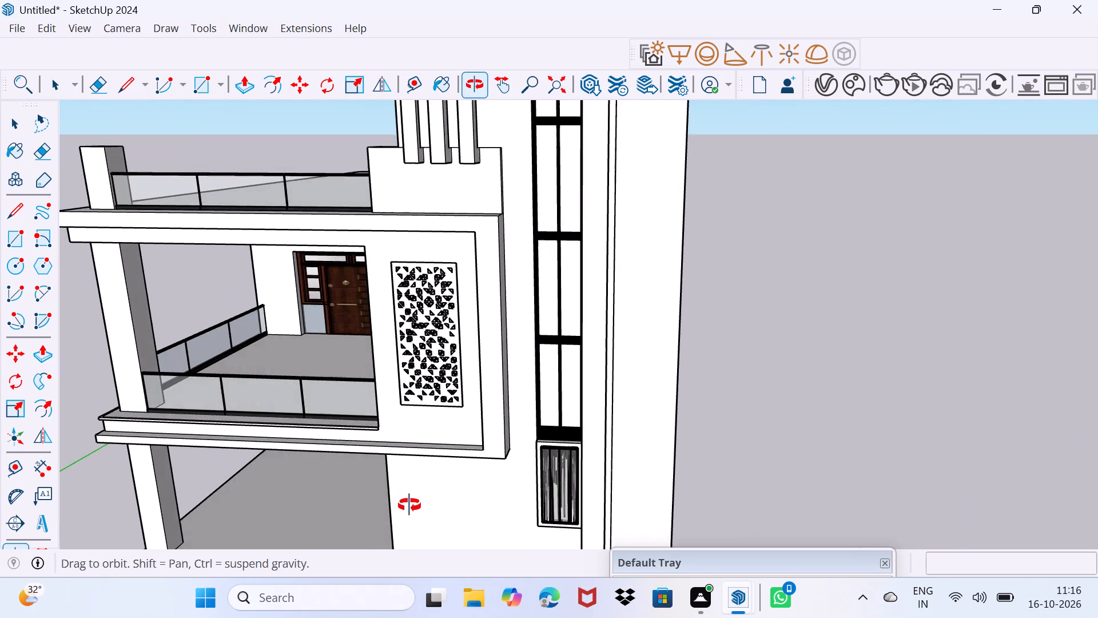
pyautogui.moveTo(409, 505); pyautogui.dragTo(439, 497, button='middle')
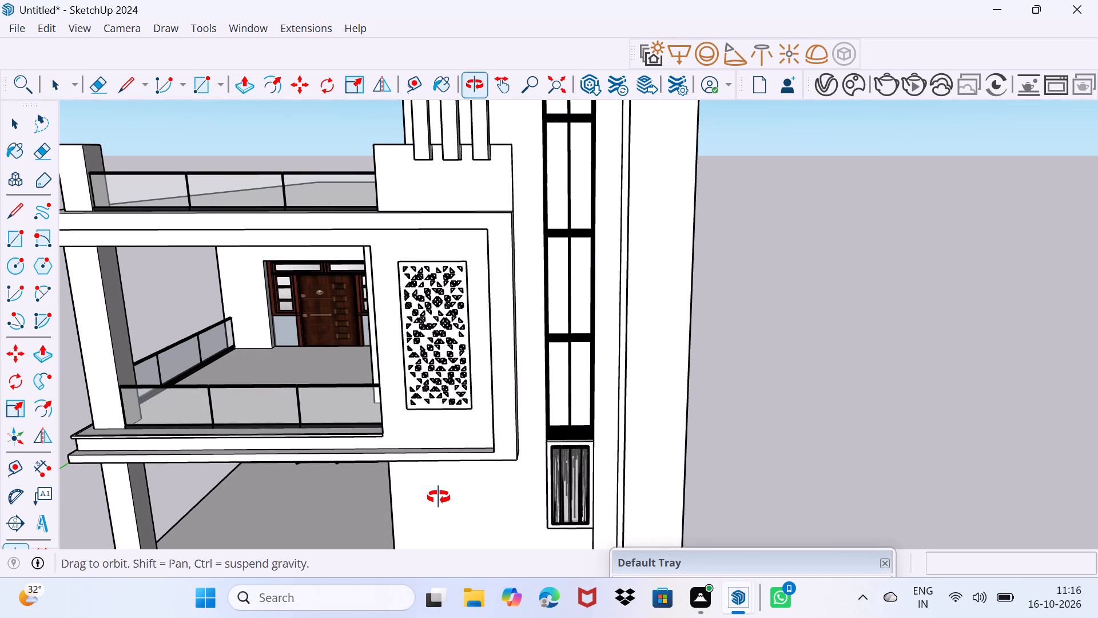
pyautogui.moveTo(439, 497); pyautogui.dragTo(438, 497, button='middle')
pyautogui.scroll(-3, 437, 498)
pyautogui.moveTo(451, 462); pyautogui.dragTo(411, 566, button='middle')
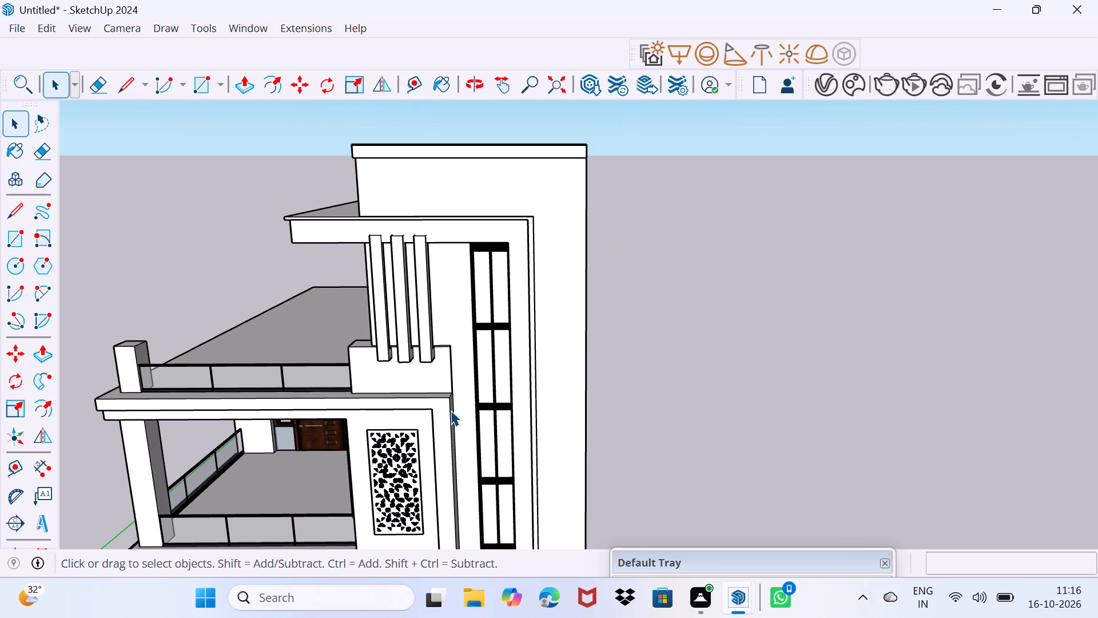
pyautogui.scroll(3, 447, 398)
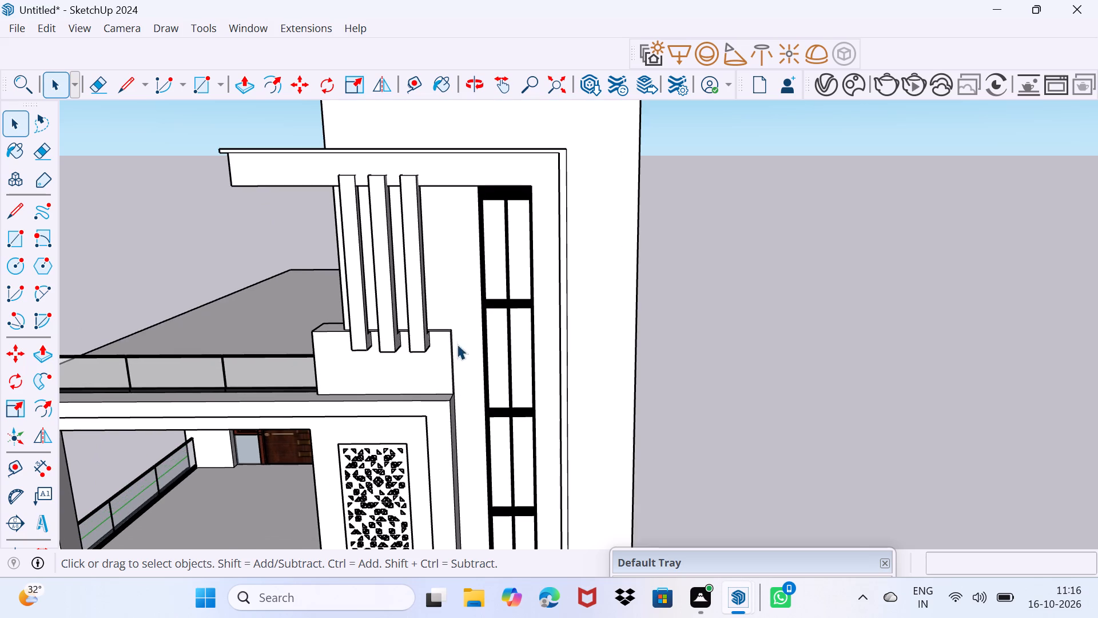
pyautogui.moveTo(448, 328); pyautogui.dragTo(600, 278, button='middle')
pyautogui.scroll(1, 443, 322)
pyautogui.scroll(3, 438, 179)
pyautogui.moveTo(439, 147); pyautogui.dragTo(440, 234, button='middle')
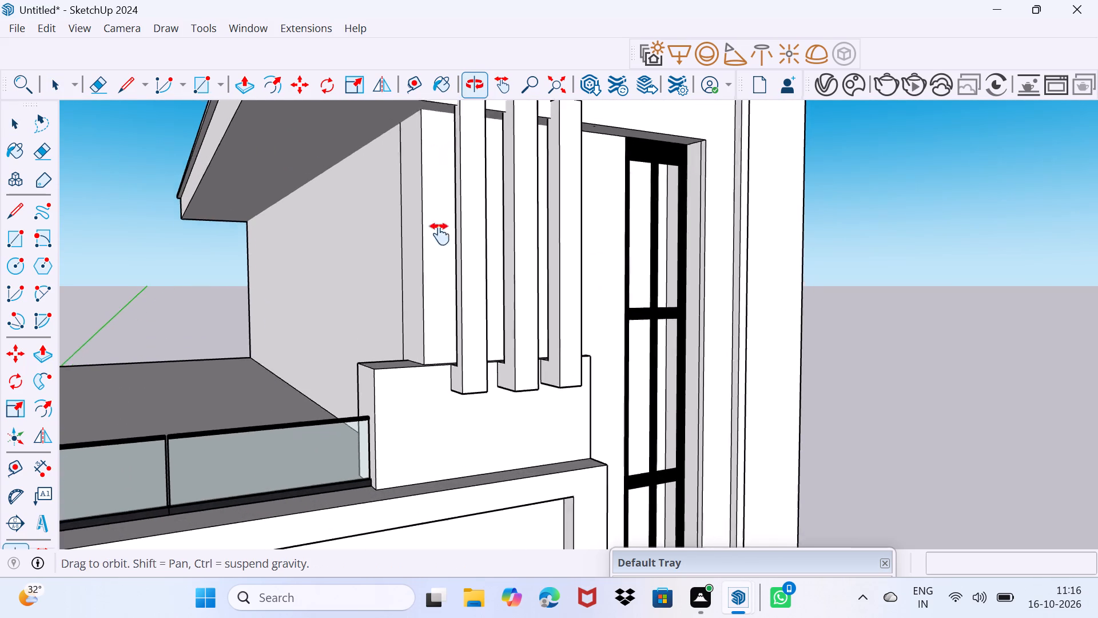
pyautogui.moveTo(440, 234); pyautogui.dragTo(445, 263, button='middle')
# Examine the faces and edges where the upper-floor wall meets the roof overhang behind the vertical fins.
pyautogui.click(433, 212)
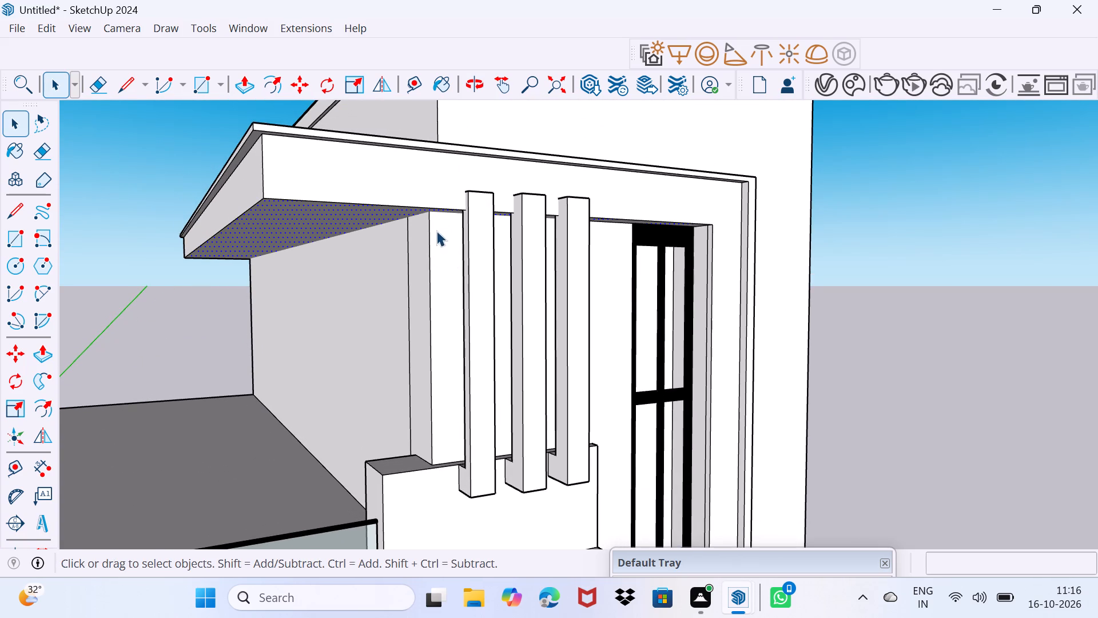
pyautogui.moveTo(432, 237); pyautogui.dragTo(444, 215)
pyautogui.scroll(5, 433, 228)
pyautogui.click(442, 203)
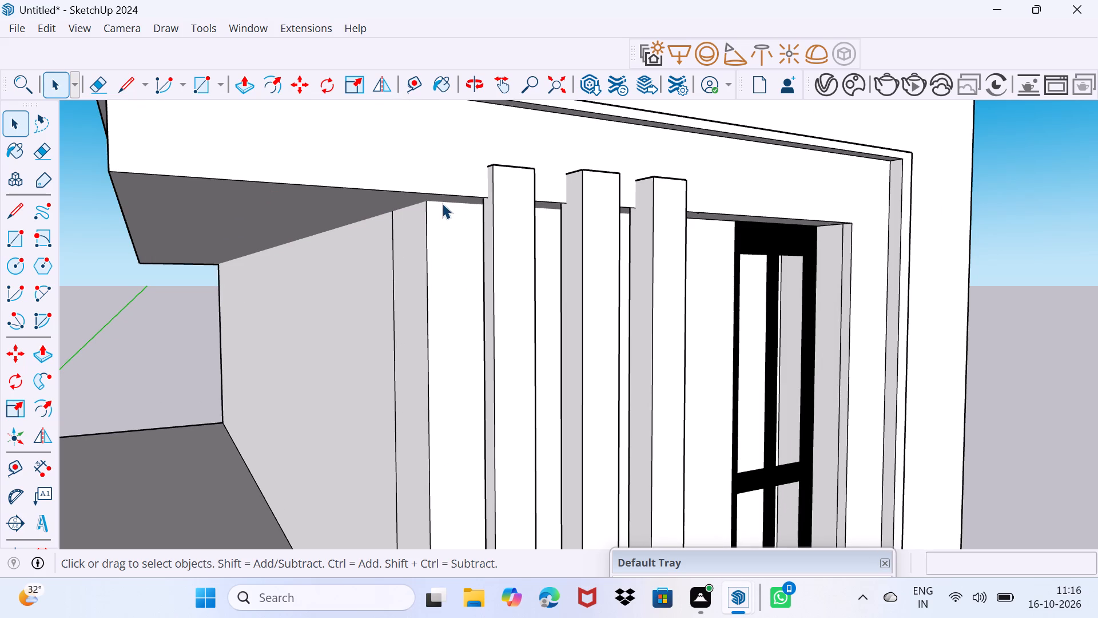
pyautogui.moveTo(451, 220); pyautogui.dragTo(470, 168)
pyautogui.scroll(7, 722, 244)
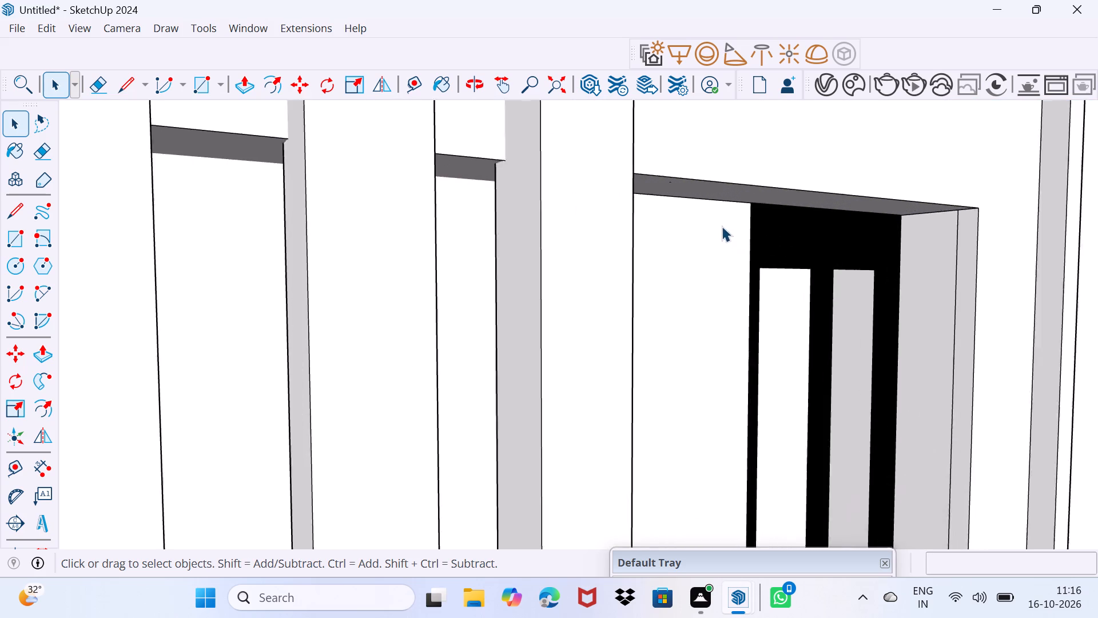
pyautogui.scroll(5, 722, 226)
pyautogui.click(758, 187)
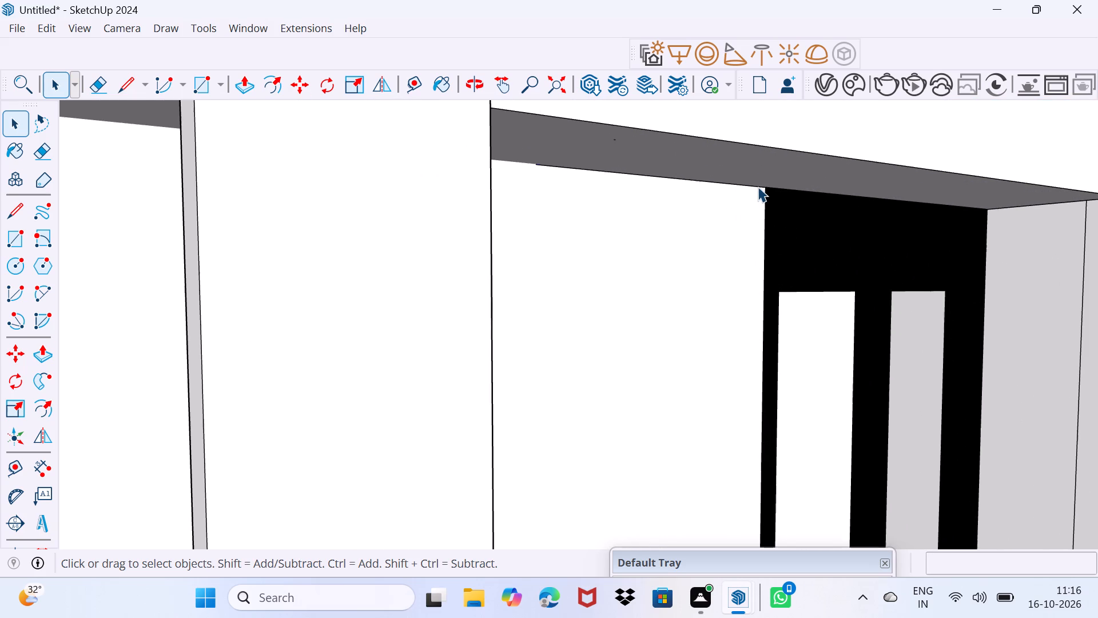
pyautogui.scroll(-4, 755, 191)
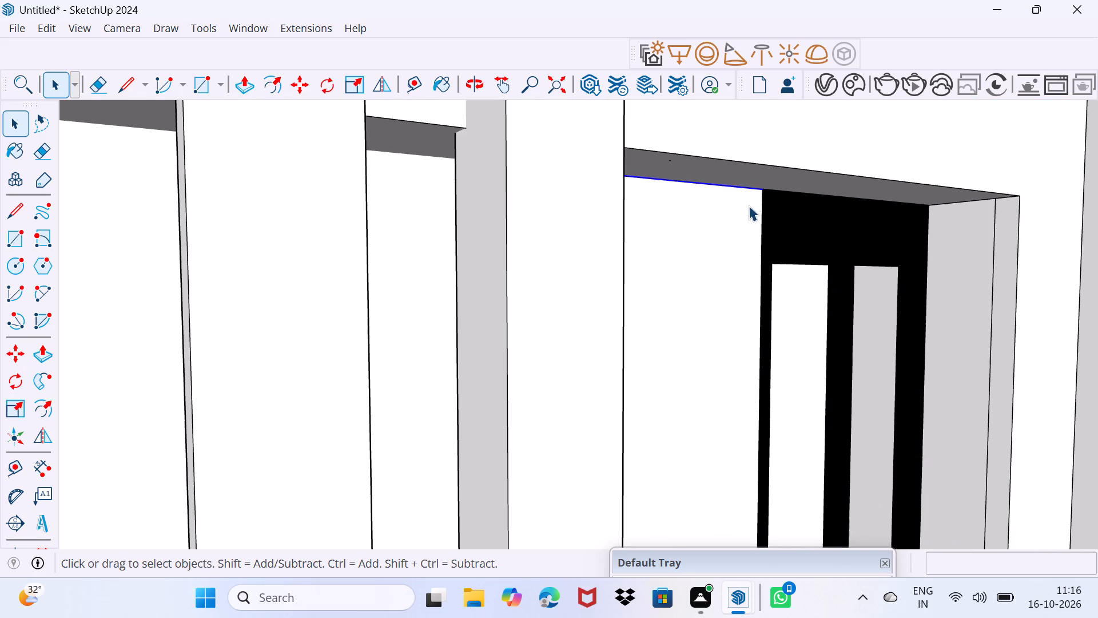
pyautogui.moveTo(373, 235); pyautogui.dragTo(497, 255, button='middle')
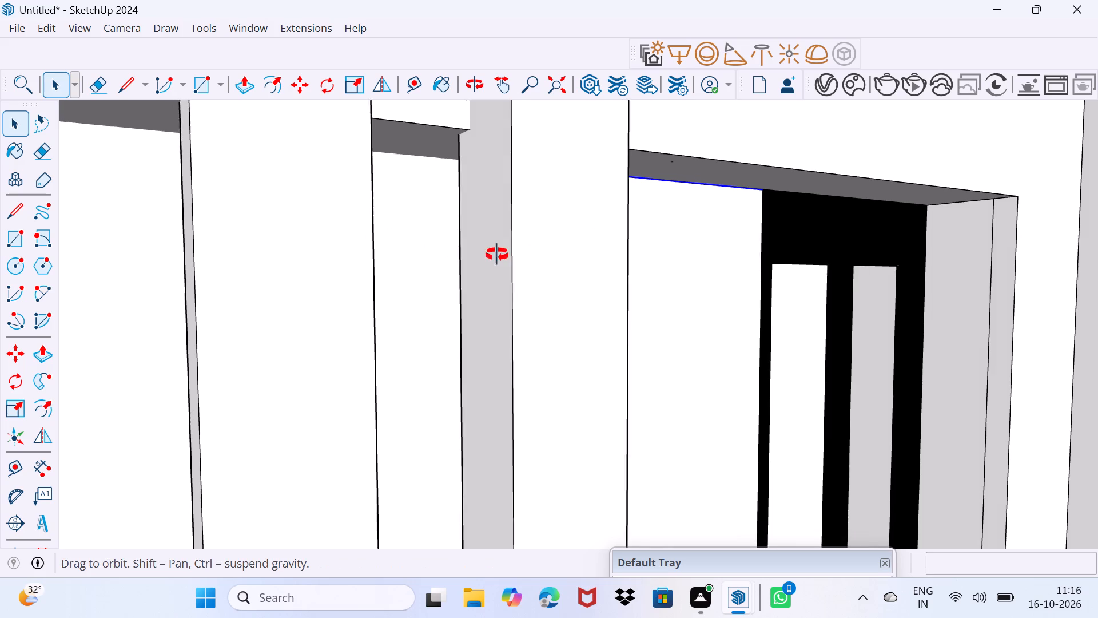
pyautogui.moveTo(497, 255); pyautogui.dragTo(593, 248, button='middle')
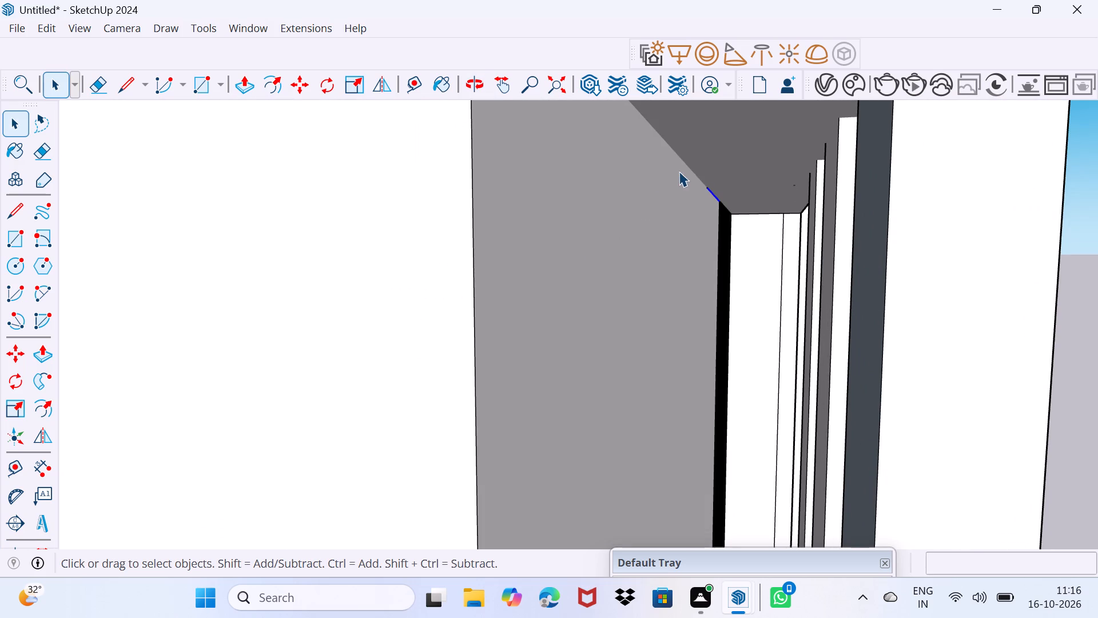
pyautogui.keyDown('ctrl'); pyautogui.click(687, 163); pyautogui.keyUp('ctrl')
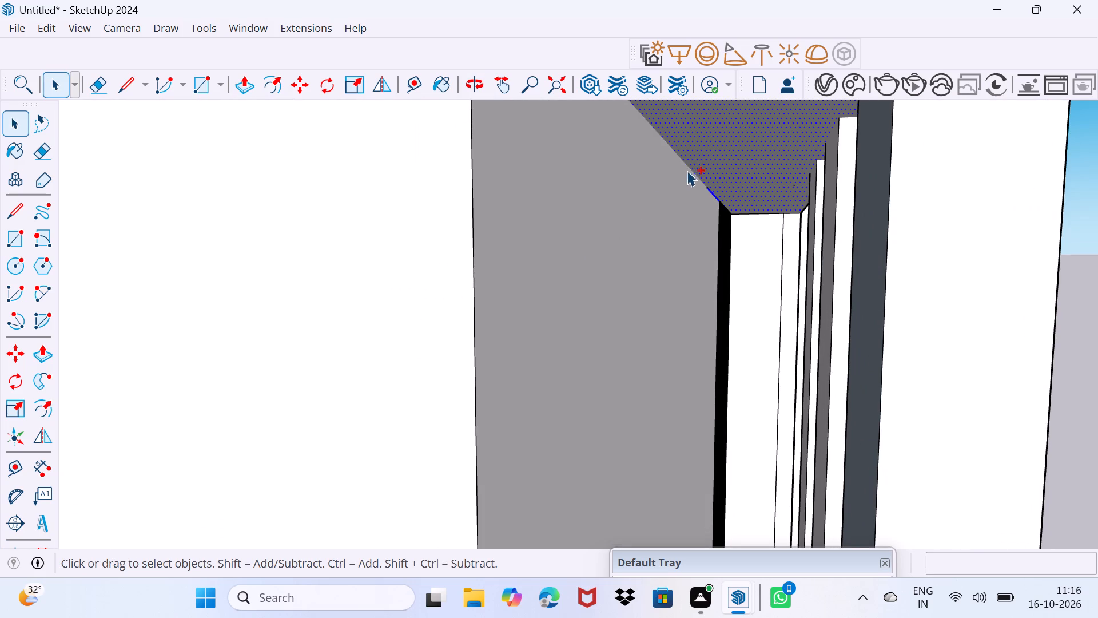
pyautogui.keyDown('ctrl'); pyautogui.moveTo(686, 172); pyautogui.dragTo(694, 171); pyautogui.keyUp('ctrl')
pyautogui.keyDown('ctrl'); pyautogui.keyDown('shift'); pyautogui.click(701, 160); pyautogui.keyUp('shift'); pyautogui.keyUp('ctrl')
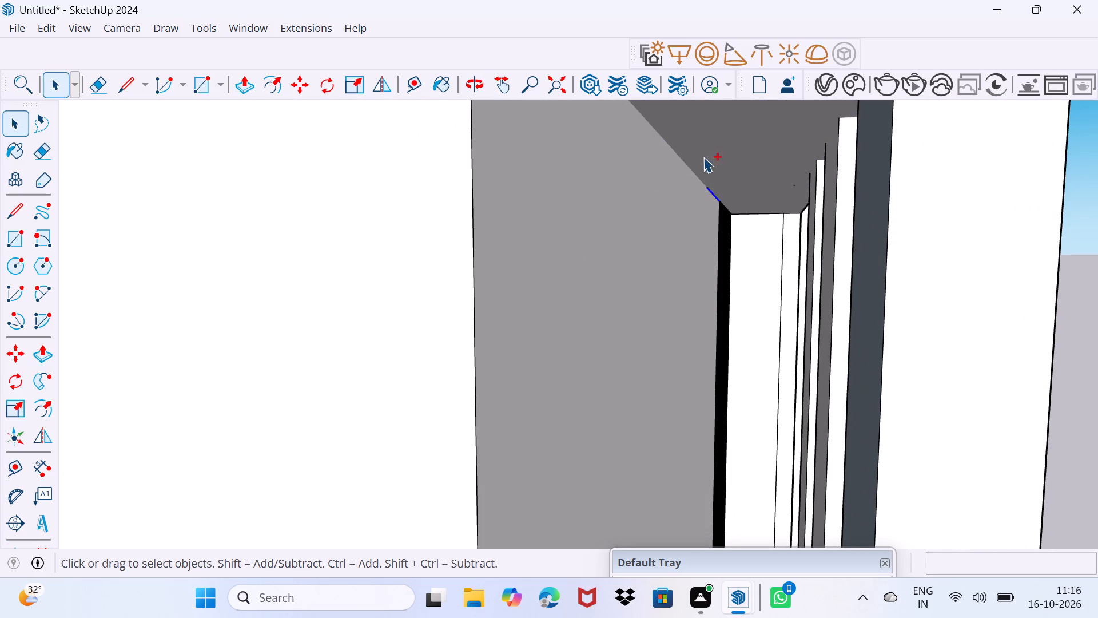
pyautogui.keyDown('ctrl'); pyautogui.scroll(16, 696, 173); pyautogui.keyUp('ctrl')
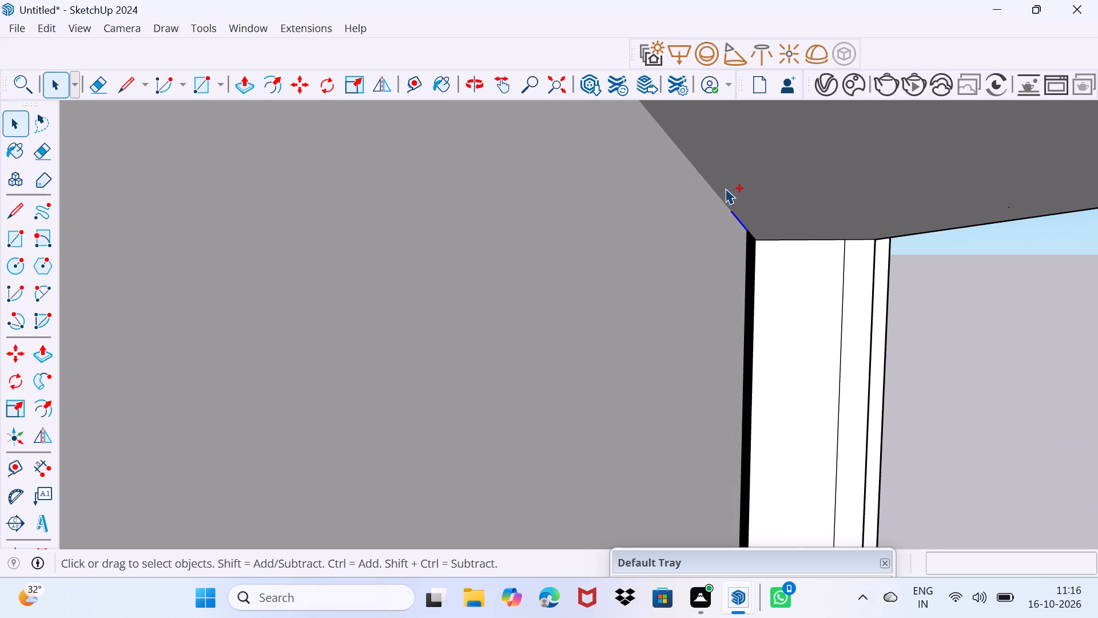
pyautogui.keyDown('ctrl'); pyautogui.click(718, 200); pyautogui.keyUp('ctrl')
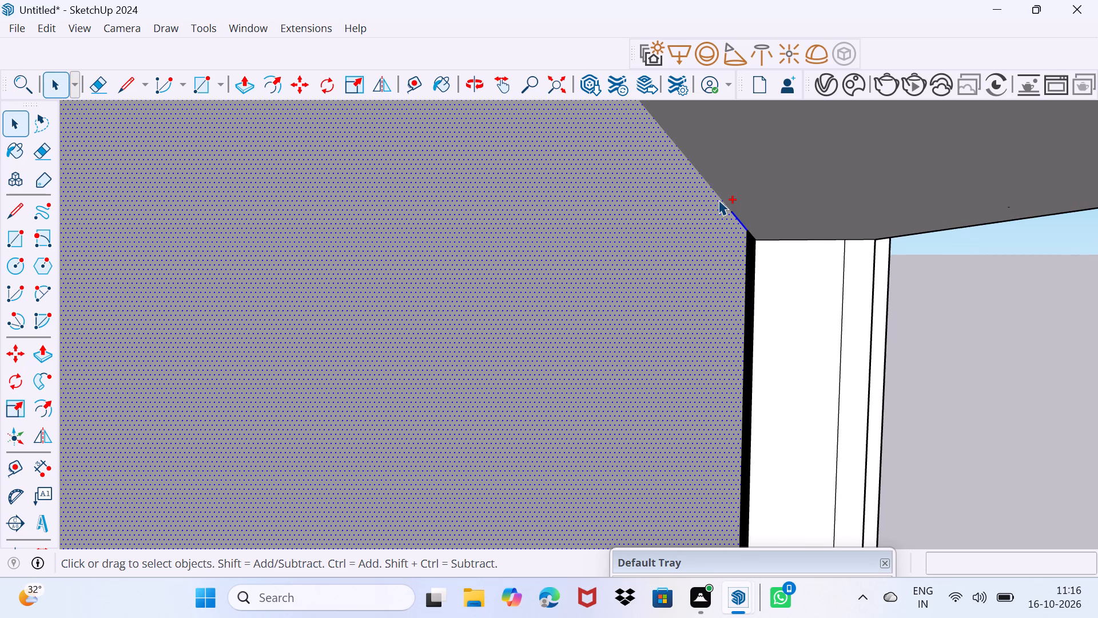
pyautogui.keyDown('ctrl'); pyautogui.click(718, 200); pyautogui.keyUp('ctrl')
pyautogui.keyDown('ctrl'); pyautogui.scroll(4, 710, 209); pyautogui.keyUp('ctrl')
pyautogui.keyDown('ctrl'); pyautogui.moveTo(701, 230); pyautogui.dragTo(723, 204); pyautogui.keyUp('ctrl')
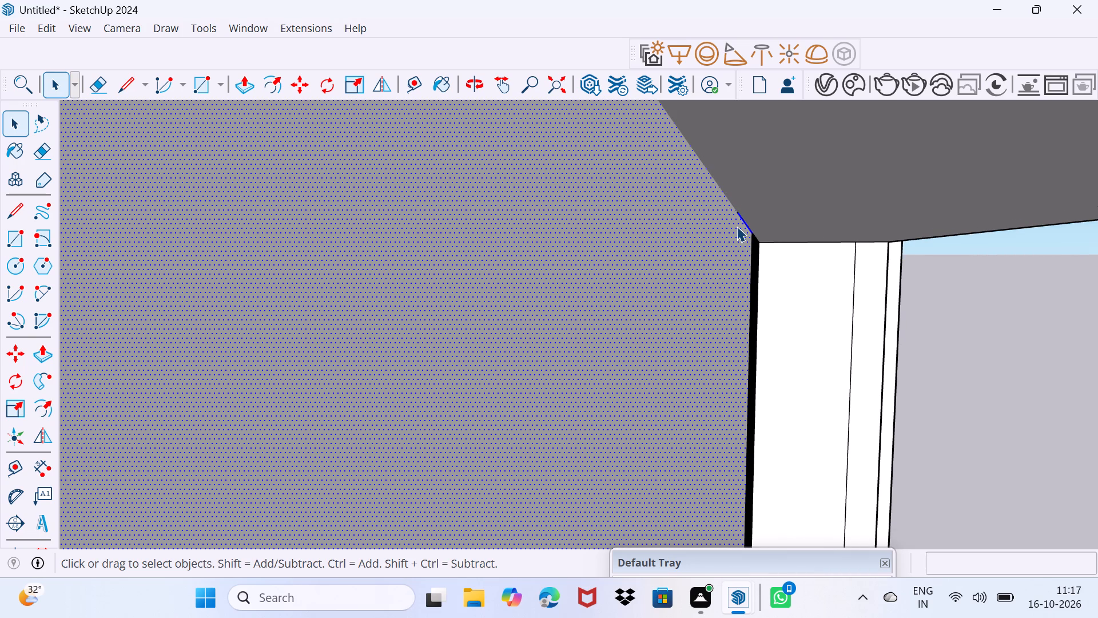
pyautogui.press('space')
pyautogui.moveTo(734, 285); pyautogui.dragTo(754, 246)
# Draw a line about 8' long under the roof overhang, from the tall window frame's upper corner to the wall's outer corner.
pyautogui.press('l')
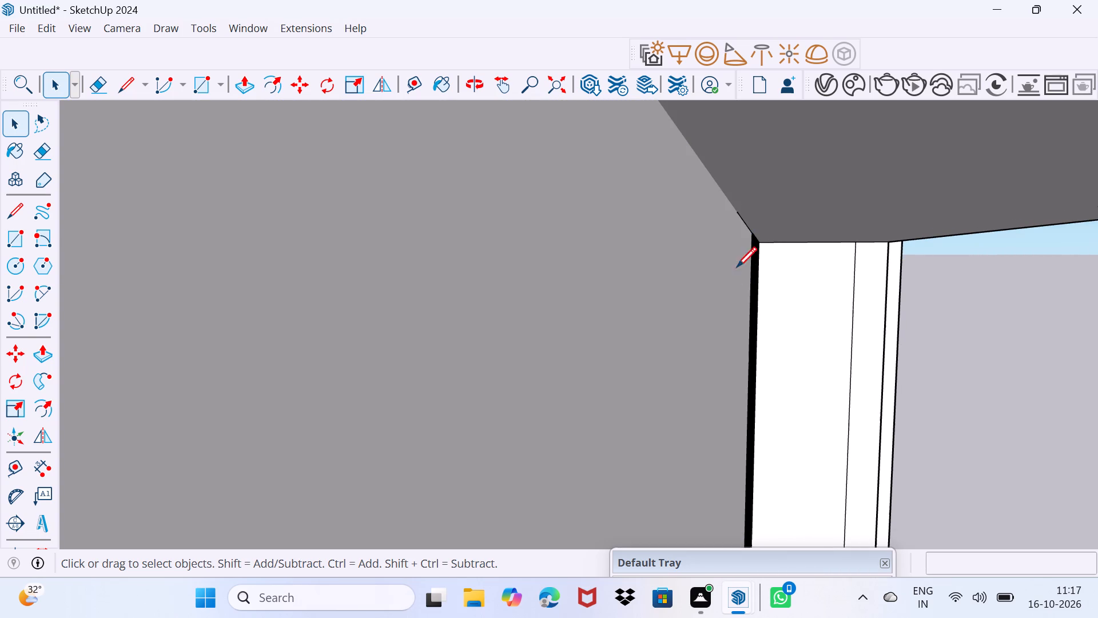
pyautogui.click(755, 238)
pyautogui.scroll(-6, 702, 220)
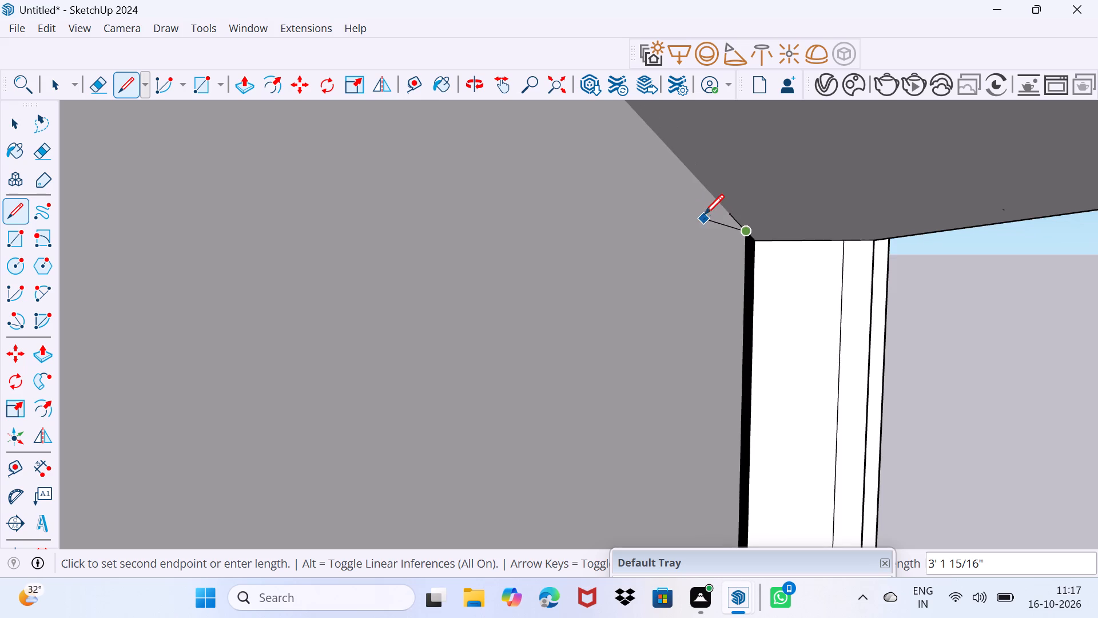
pyautogui.scroll(-12, 704, 214)
pyautogui.moveTo(705, 216); pyautogui.dragTo(746, 220, button='middle')
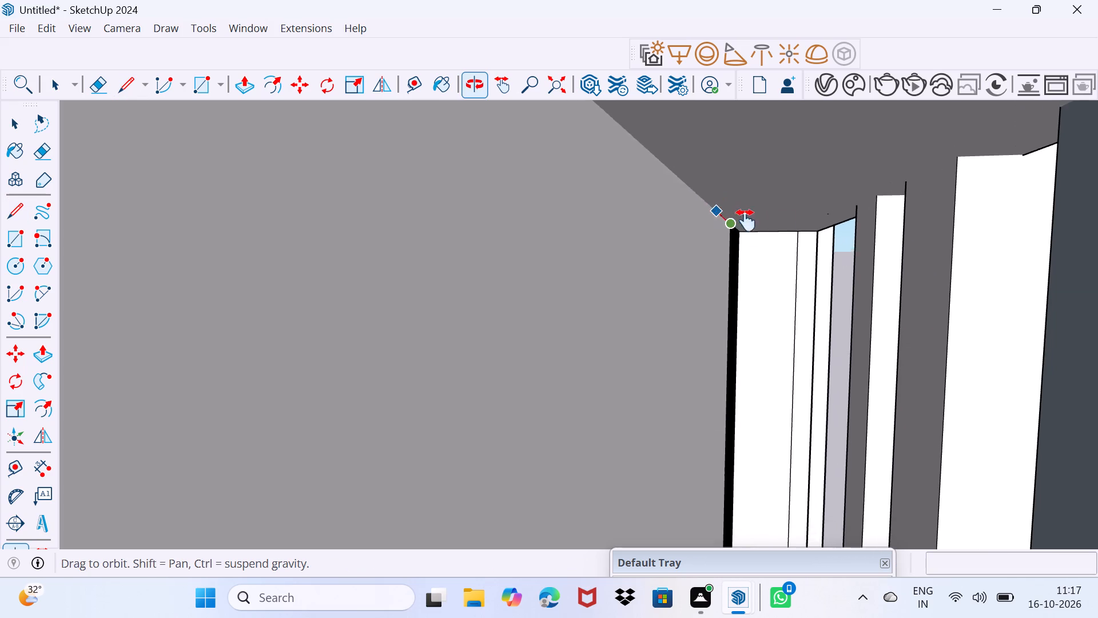
pyautogui.moveTo(746, 220); pyautogui.dragTo(806, 235, button='middle')
pyautogui.scroll(-5, 806, 234)
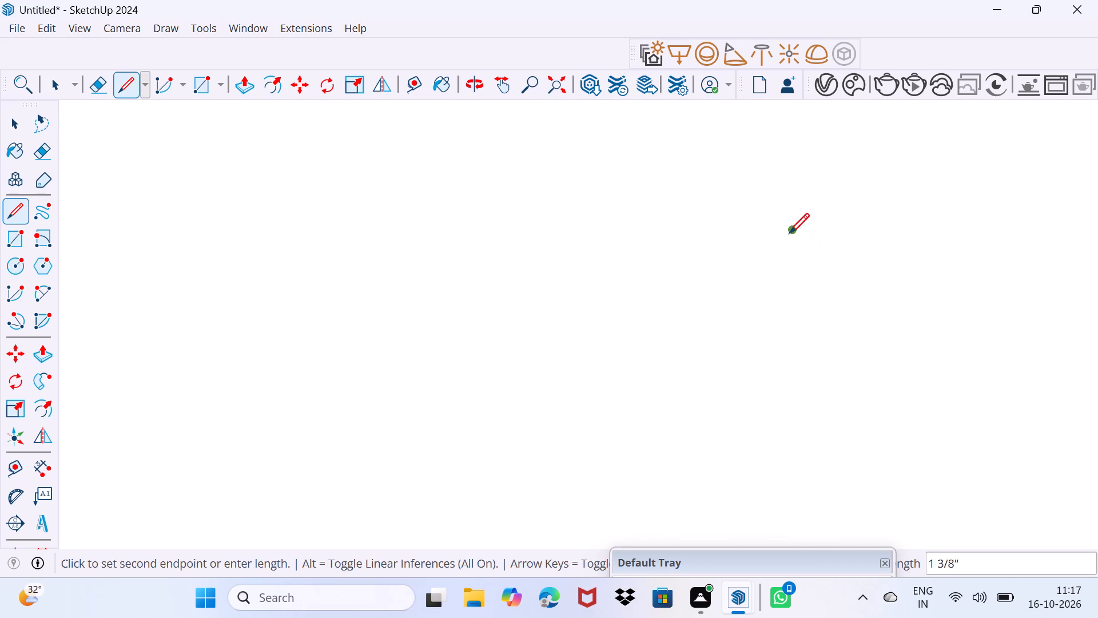
pyautogui.click(555, 88)
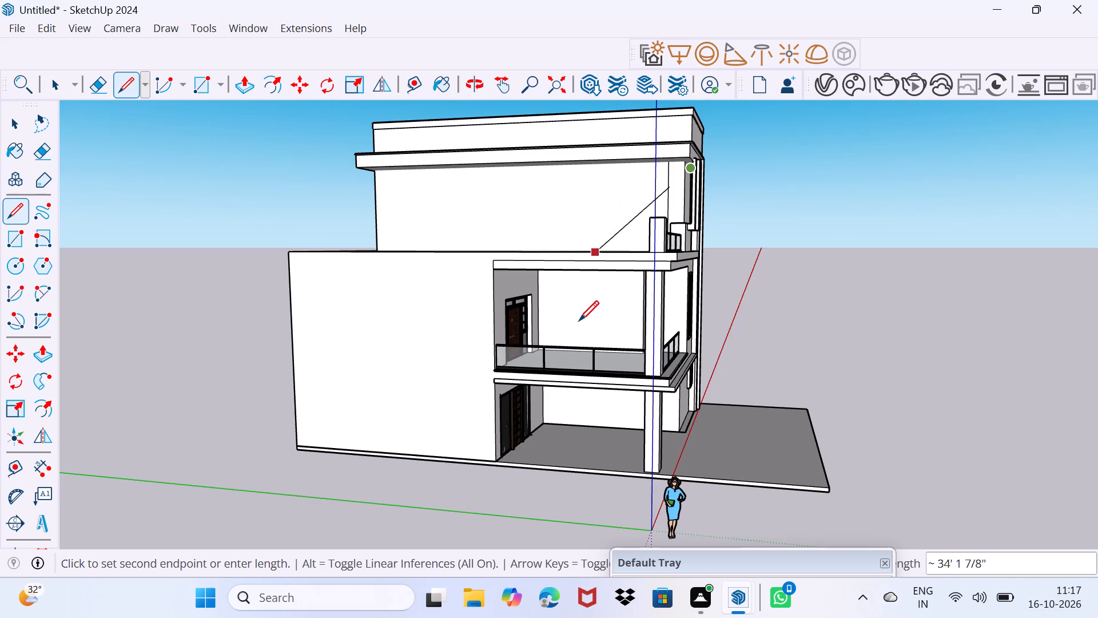
pyautogui.scroll(13, 678, 196)
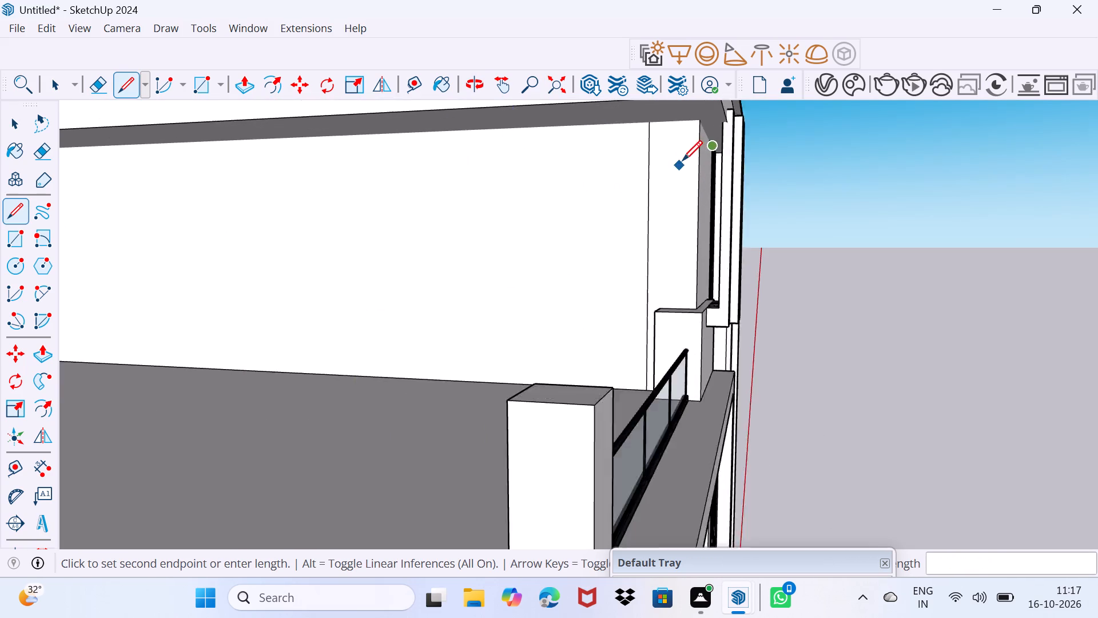
pyautogui.moveTo(705, 160); pyautogui.dragTo(565, 213, button='middle')
pyautogui.scroll(4, 658, 139)
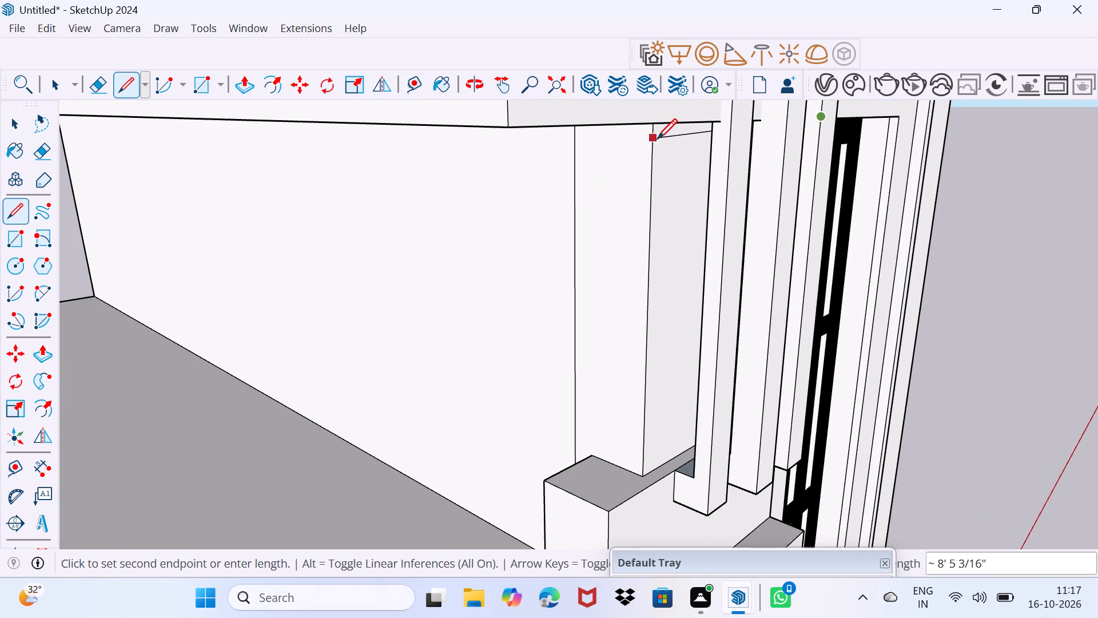
pyautogui.moveTo(657, 138); pyautogui.dragTo(606, 290, button='middle')
pyautogui.moveTo(615, 323); pyautogui.dragTo(647, 213, button='middle')
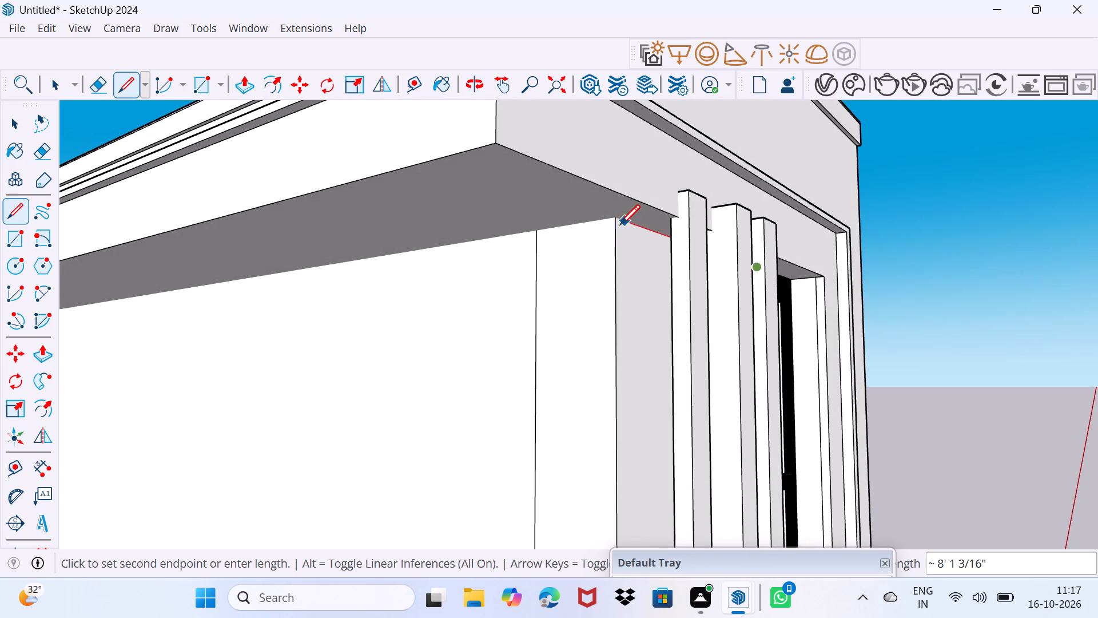
pyautogui.click(612, 223)
pyautogui.press('space')
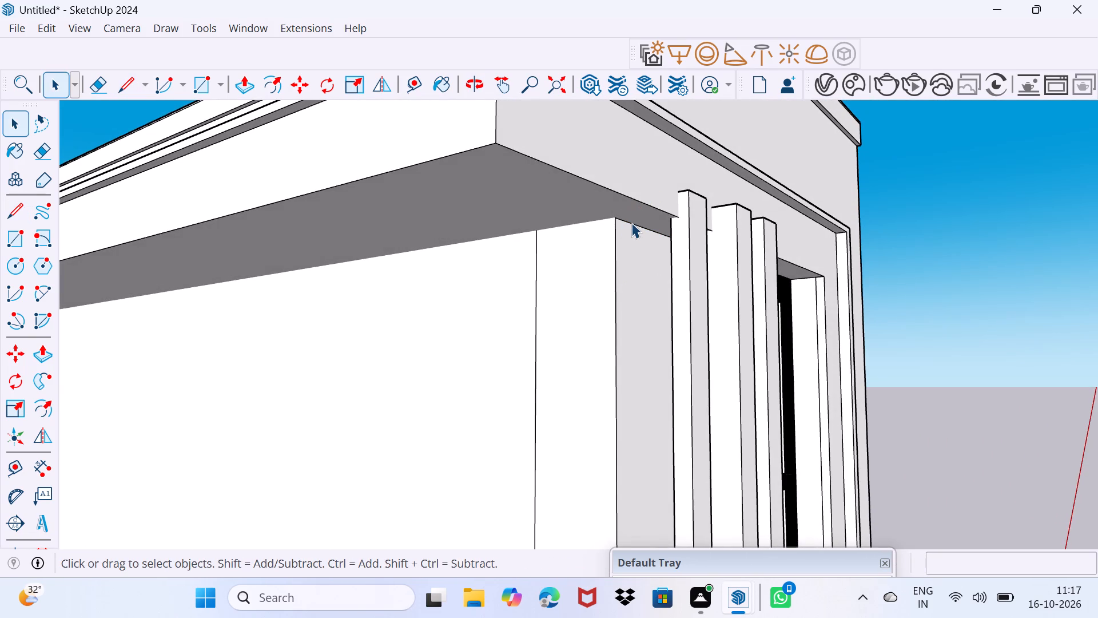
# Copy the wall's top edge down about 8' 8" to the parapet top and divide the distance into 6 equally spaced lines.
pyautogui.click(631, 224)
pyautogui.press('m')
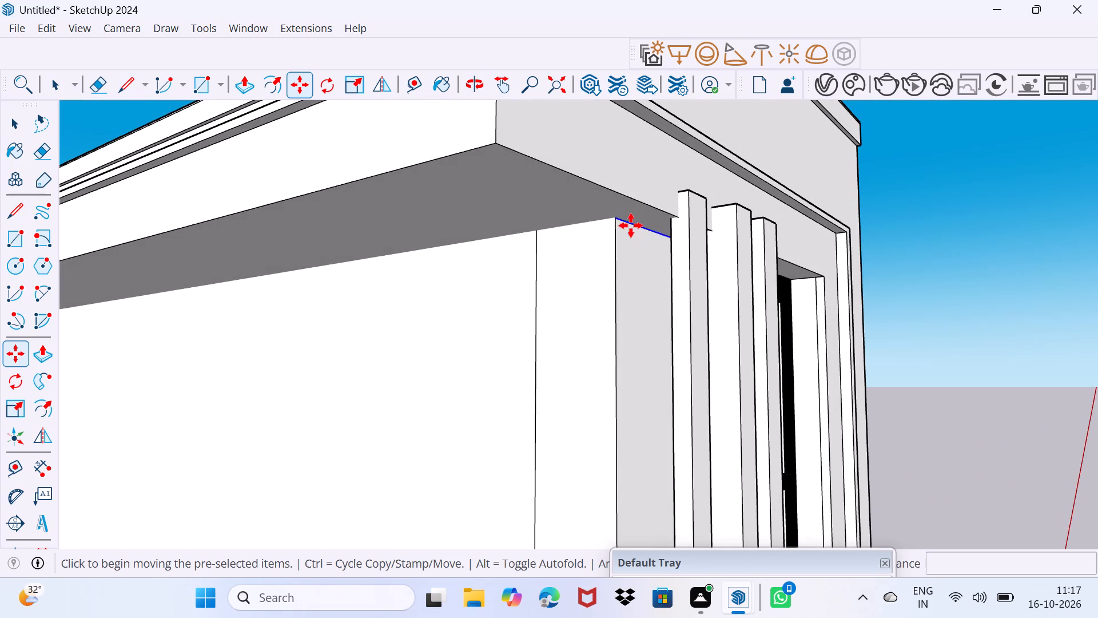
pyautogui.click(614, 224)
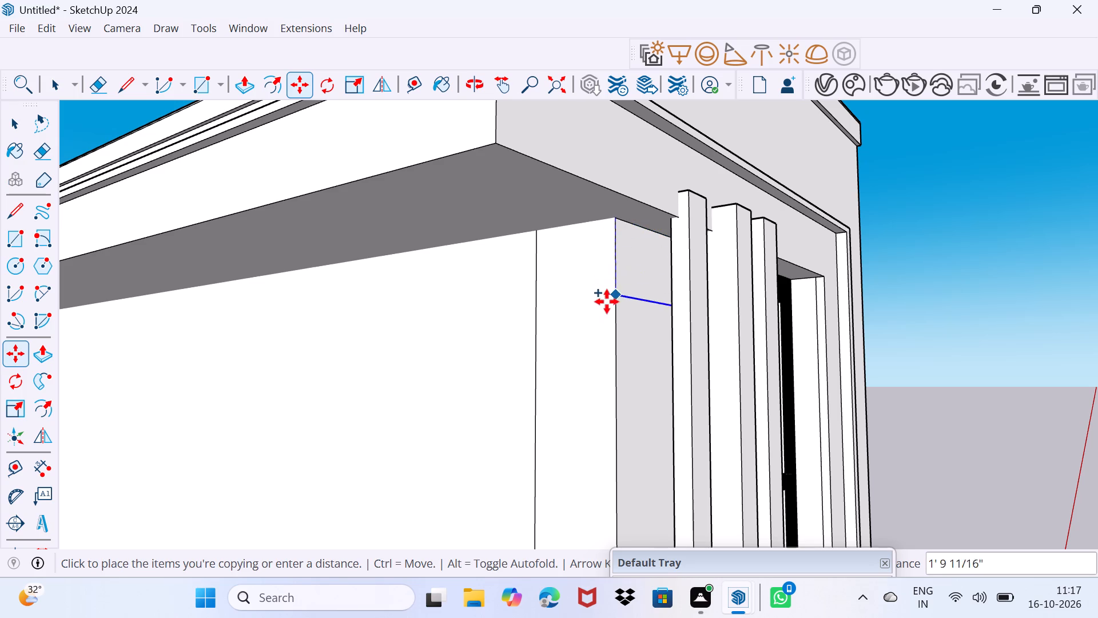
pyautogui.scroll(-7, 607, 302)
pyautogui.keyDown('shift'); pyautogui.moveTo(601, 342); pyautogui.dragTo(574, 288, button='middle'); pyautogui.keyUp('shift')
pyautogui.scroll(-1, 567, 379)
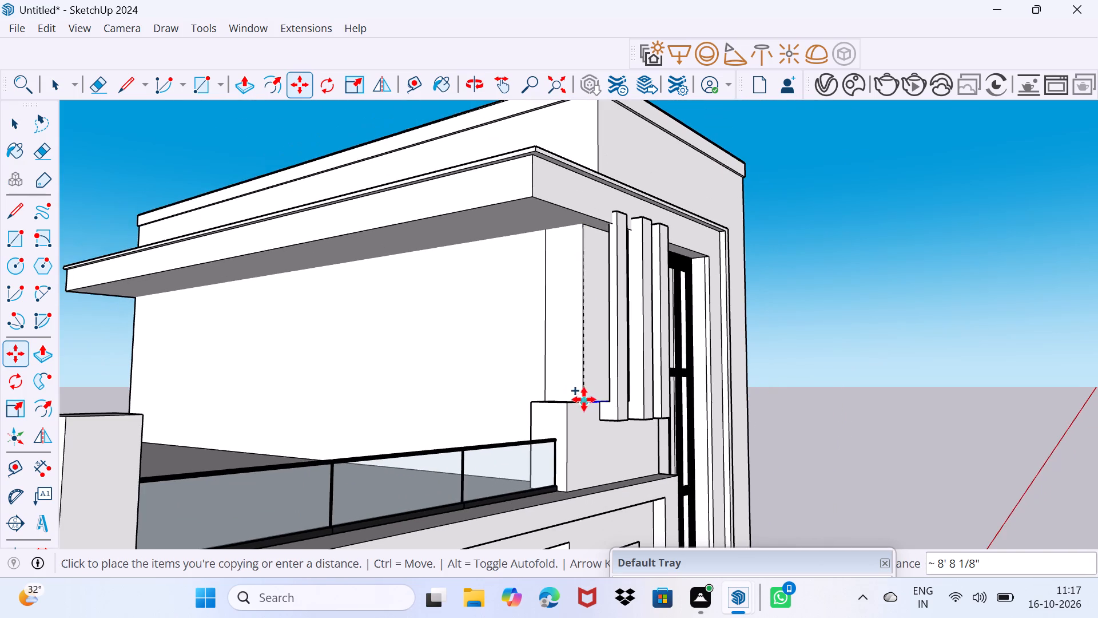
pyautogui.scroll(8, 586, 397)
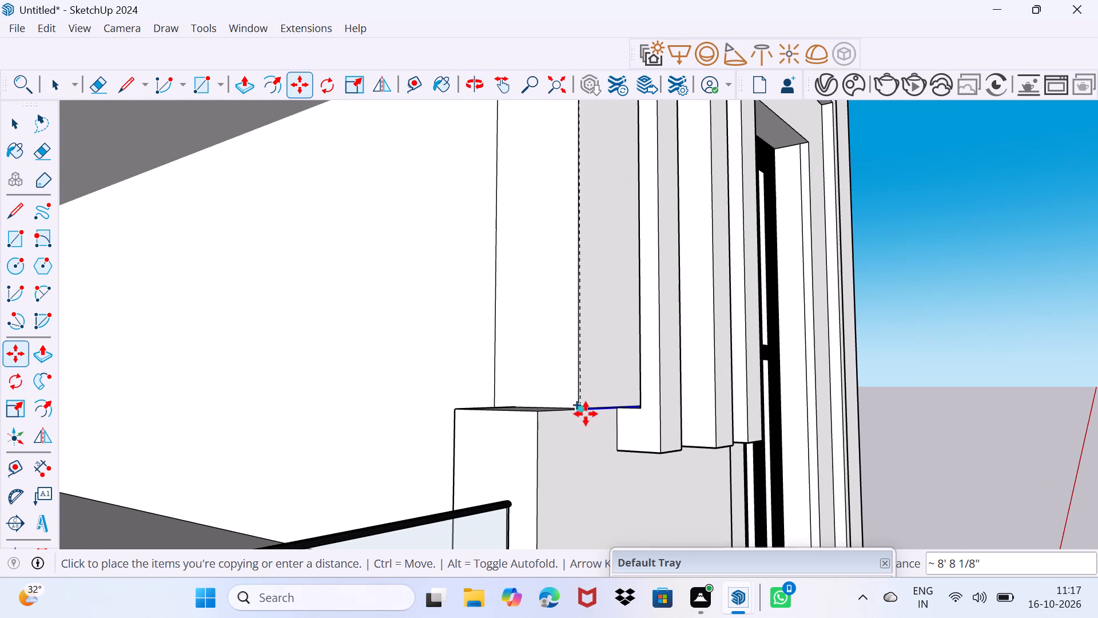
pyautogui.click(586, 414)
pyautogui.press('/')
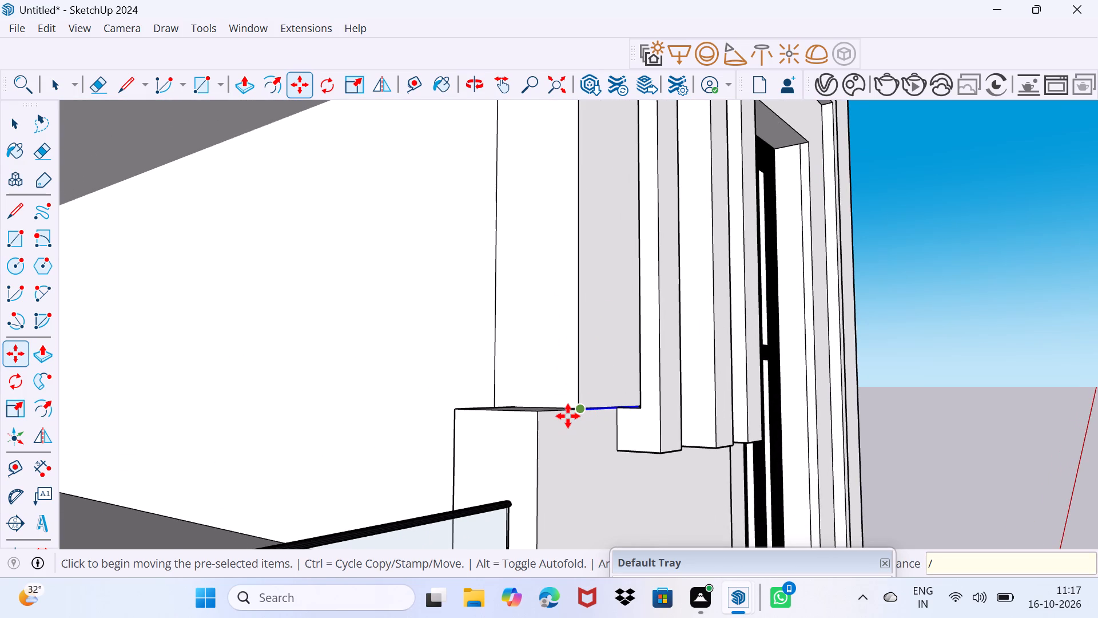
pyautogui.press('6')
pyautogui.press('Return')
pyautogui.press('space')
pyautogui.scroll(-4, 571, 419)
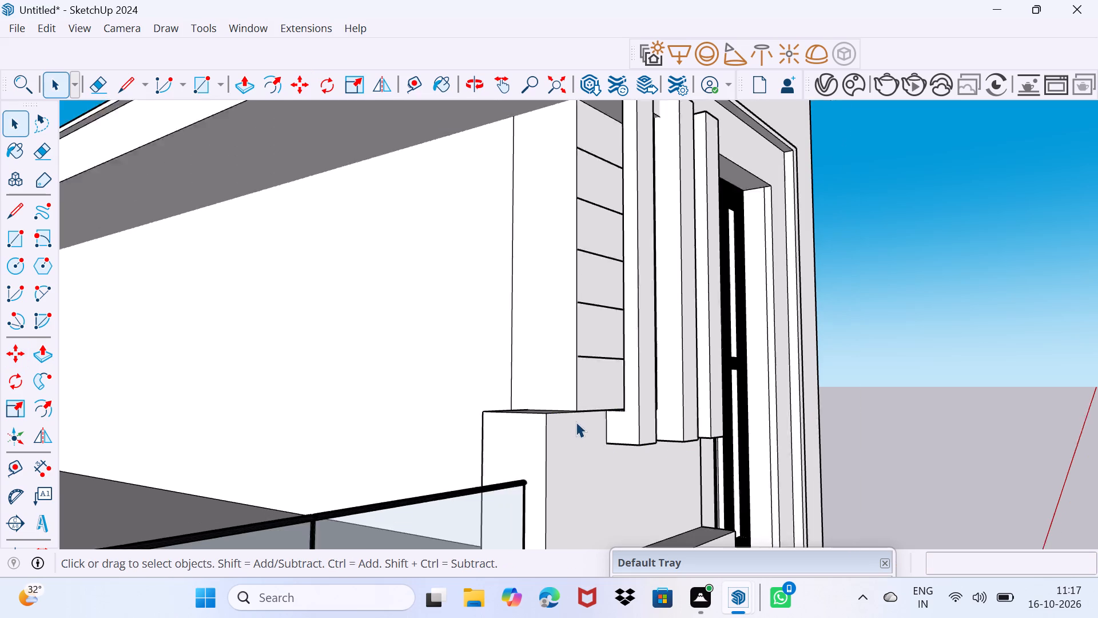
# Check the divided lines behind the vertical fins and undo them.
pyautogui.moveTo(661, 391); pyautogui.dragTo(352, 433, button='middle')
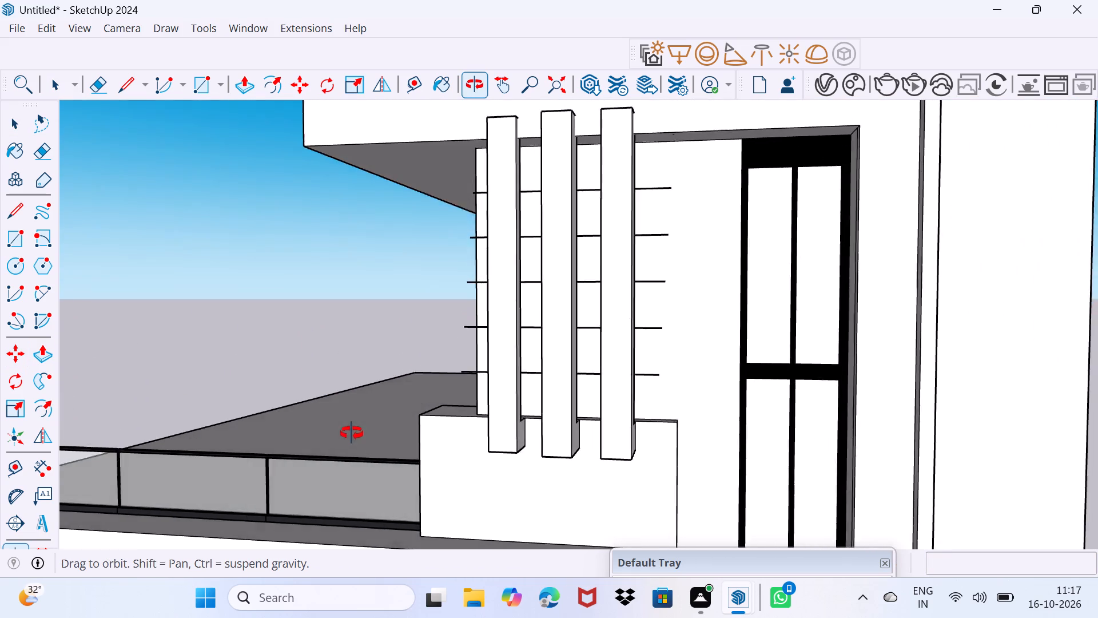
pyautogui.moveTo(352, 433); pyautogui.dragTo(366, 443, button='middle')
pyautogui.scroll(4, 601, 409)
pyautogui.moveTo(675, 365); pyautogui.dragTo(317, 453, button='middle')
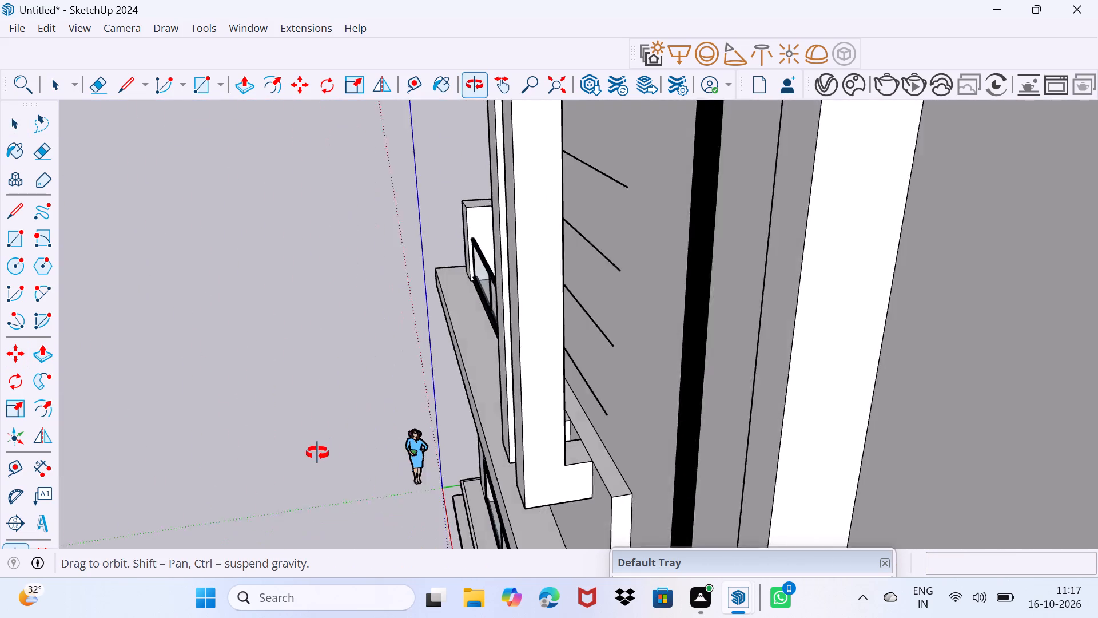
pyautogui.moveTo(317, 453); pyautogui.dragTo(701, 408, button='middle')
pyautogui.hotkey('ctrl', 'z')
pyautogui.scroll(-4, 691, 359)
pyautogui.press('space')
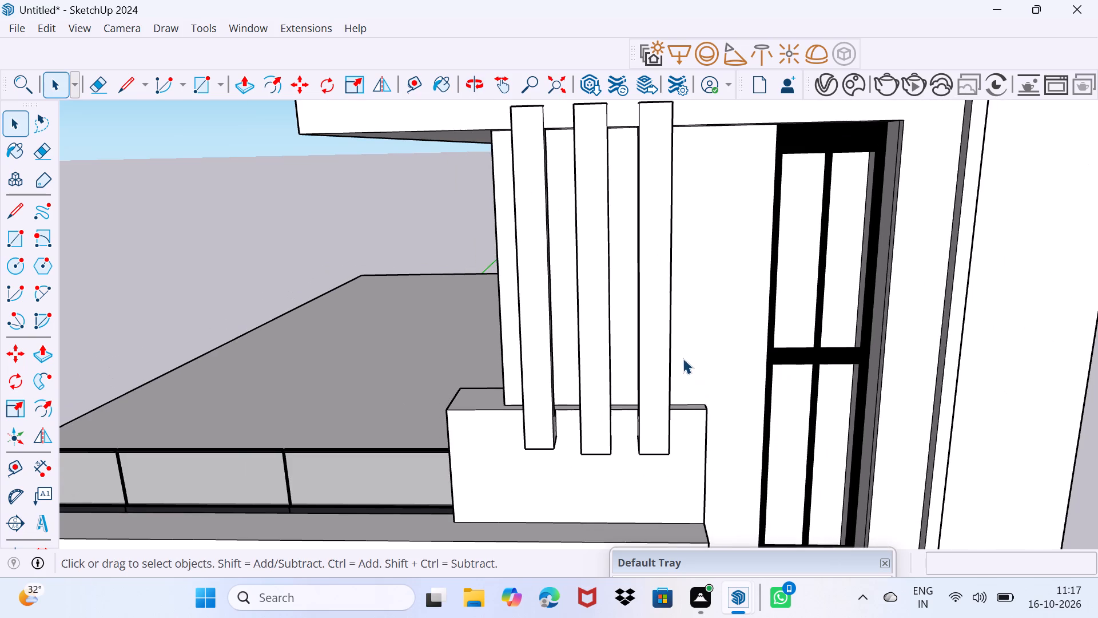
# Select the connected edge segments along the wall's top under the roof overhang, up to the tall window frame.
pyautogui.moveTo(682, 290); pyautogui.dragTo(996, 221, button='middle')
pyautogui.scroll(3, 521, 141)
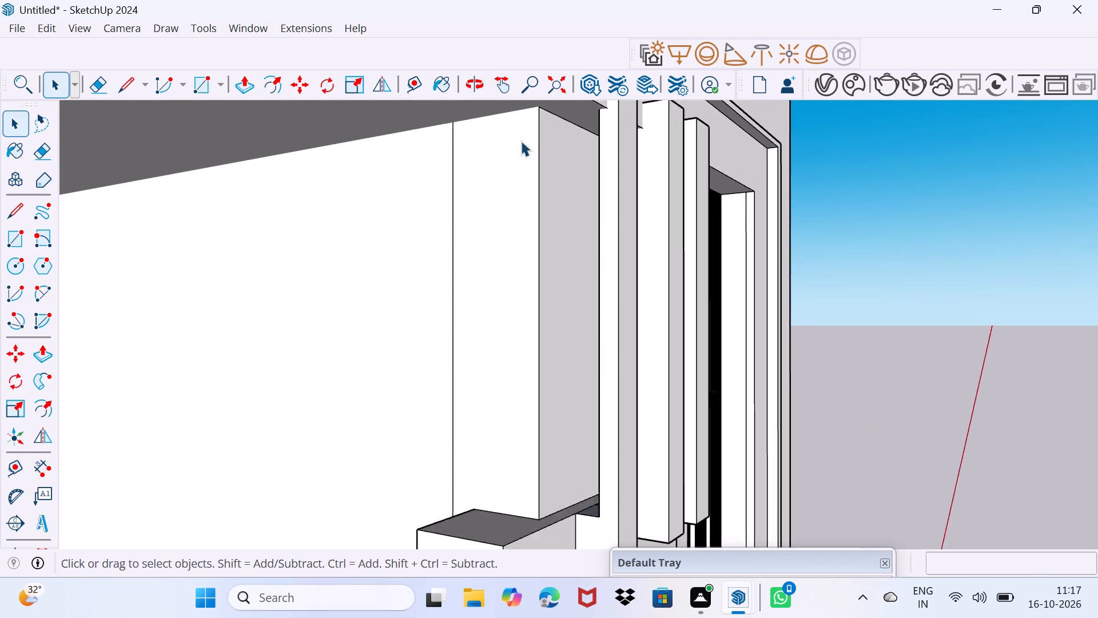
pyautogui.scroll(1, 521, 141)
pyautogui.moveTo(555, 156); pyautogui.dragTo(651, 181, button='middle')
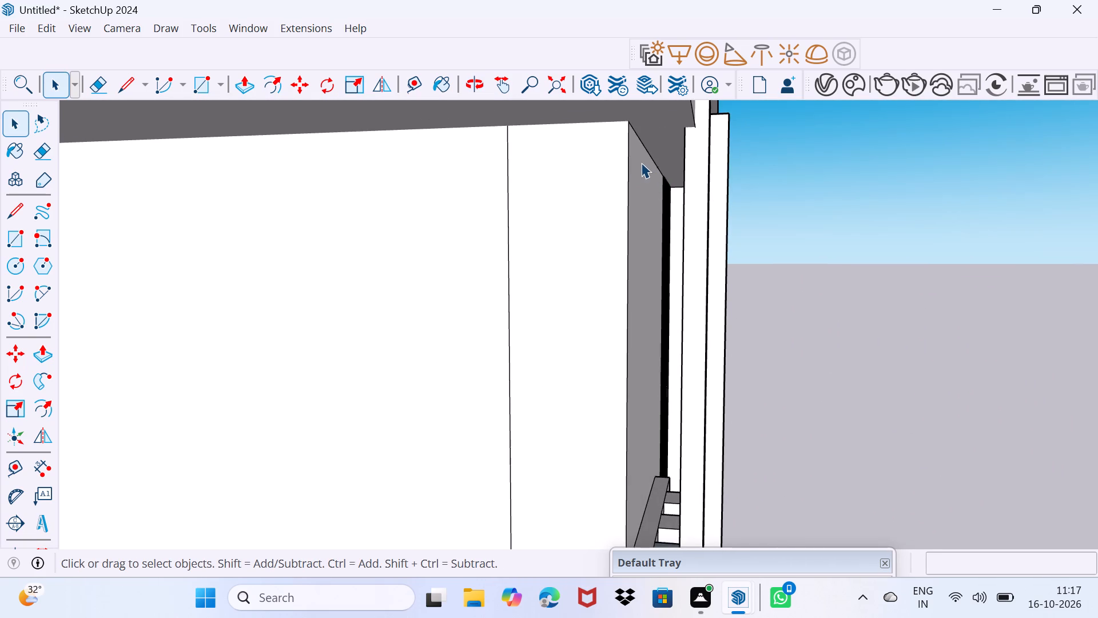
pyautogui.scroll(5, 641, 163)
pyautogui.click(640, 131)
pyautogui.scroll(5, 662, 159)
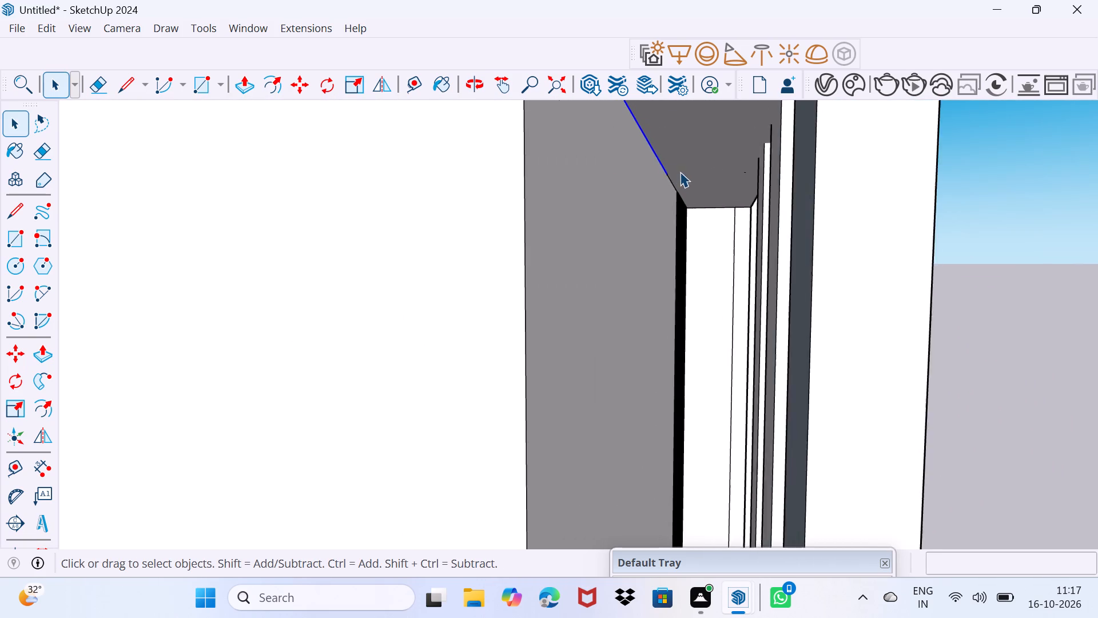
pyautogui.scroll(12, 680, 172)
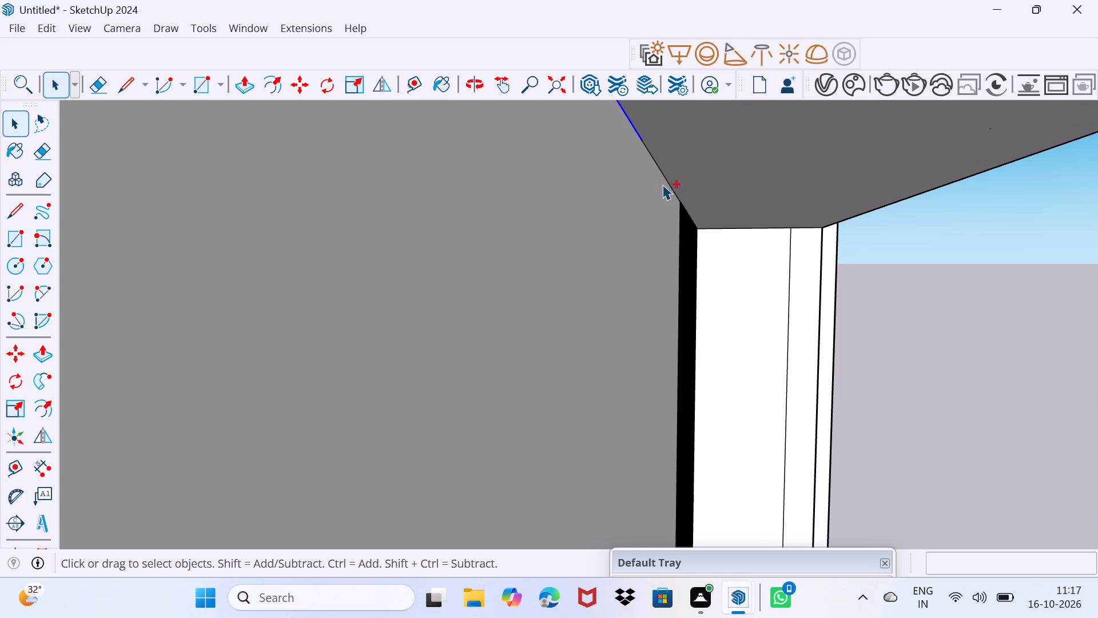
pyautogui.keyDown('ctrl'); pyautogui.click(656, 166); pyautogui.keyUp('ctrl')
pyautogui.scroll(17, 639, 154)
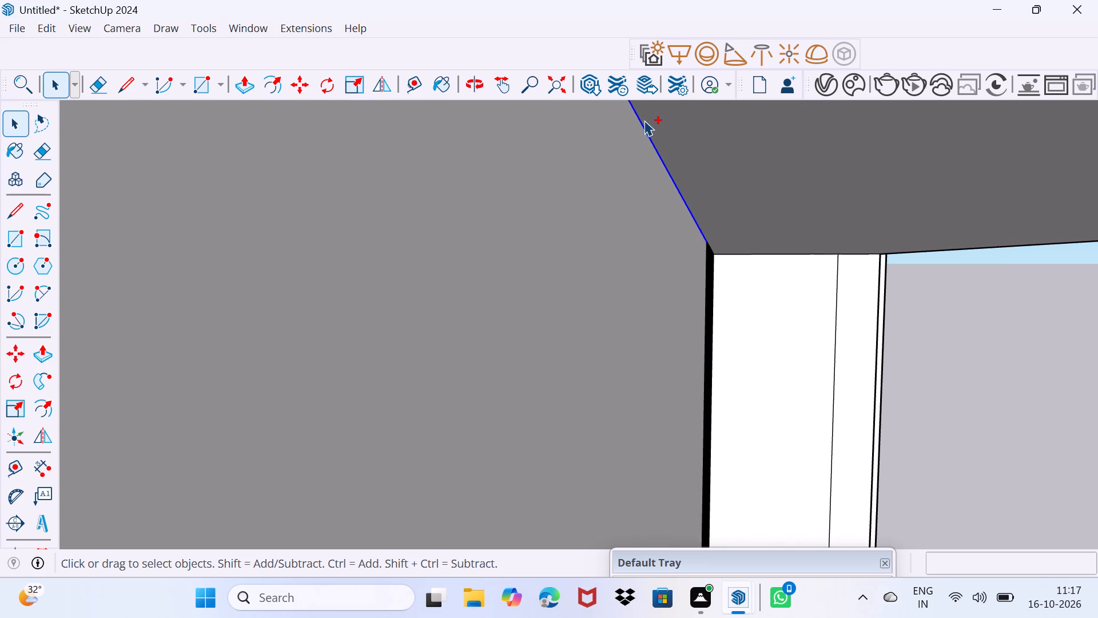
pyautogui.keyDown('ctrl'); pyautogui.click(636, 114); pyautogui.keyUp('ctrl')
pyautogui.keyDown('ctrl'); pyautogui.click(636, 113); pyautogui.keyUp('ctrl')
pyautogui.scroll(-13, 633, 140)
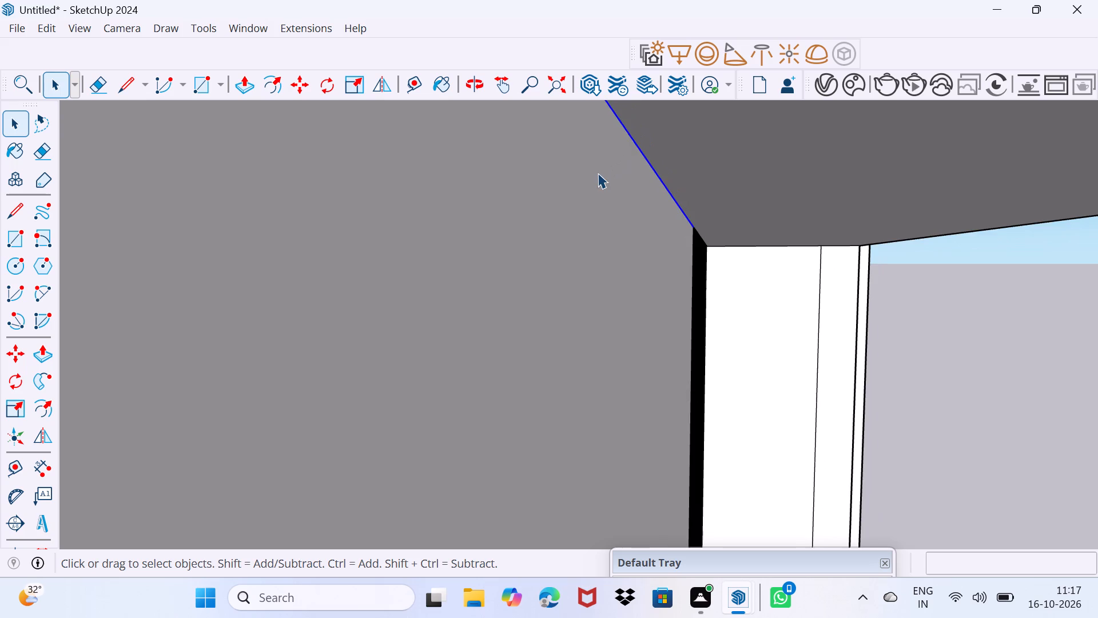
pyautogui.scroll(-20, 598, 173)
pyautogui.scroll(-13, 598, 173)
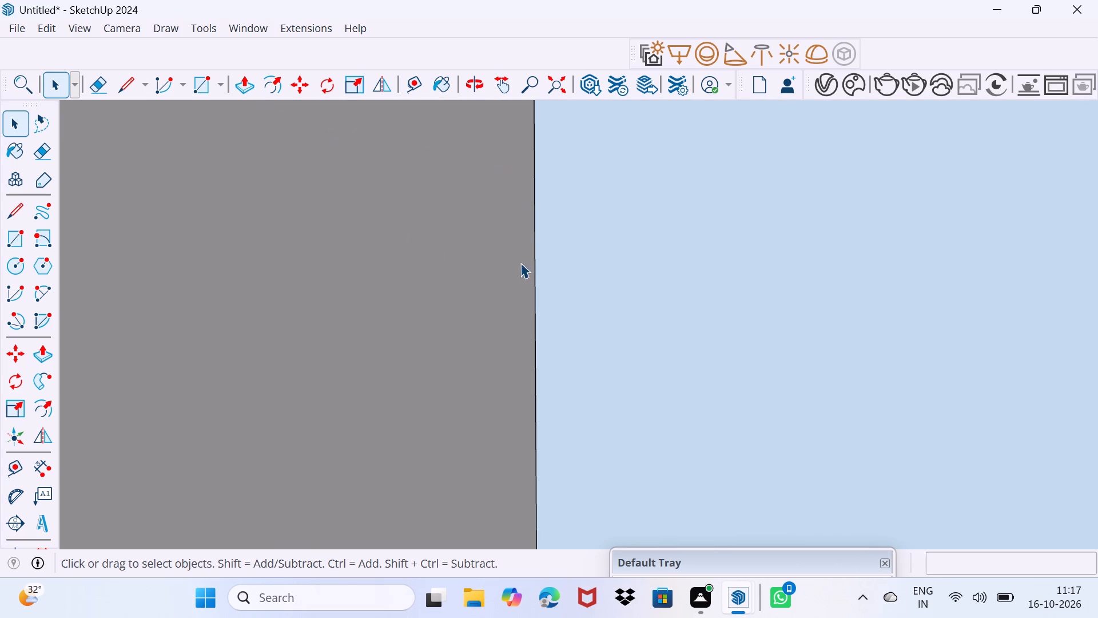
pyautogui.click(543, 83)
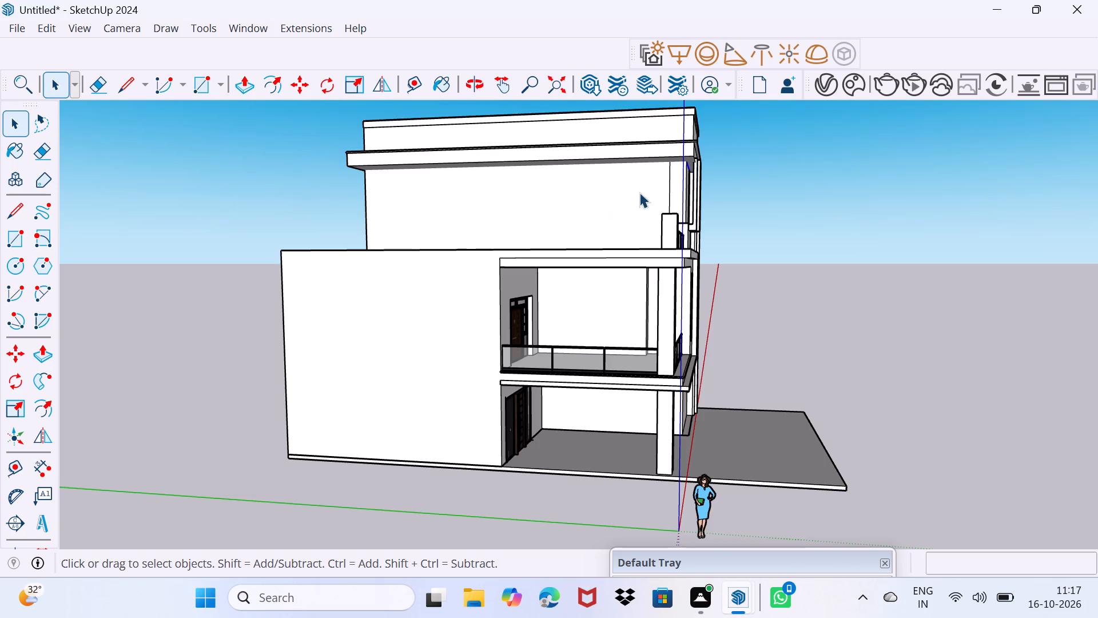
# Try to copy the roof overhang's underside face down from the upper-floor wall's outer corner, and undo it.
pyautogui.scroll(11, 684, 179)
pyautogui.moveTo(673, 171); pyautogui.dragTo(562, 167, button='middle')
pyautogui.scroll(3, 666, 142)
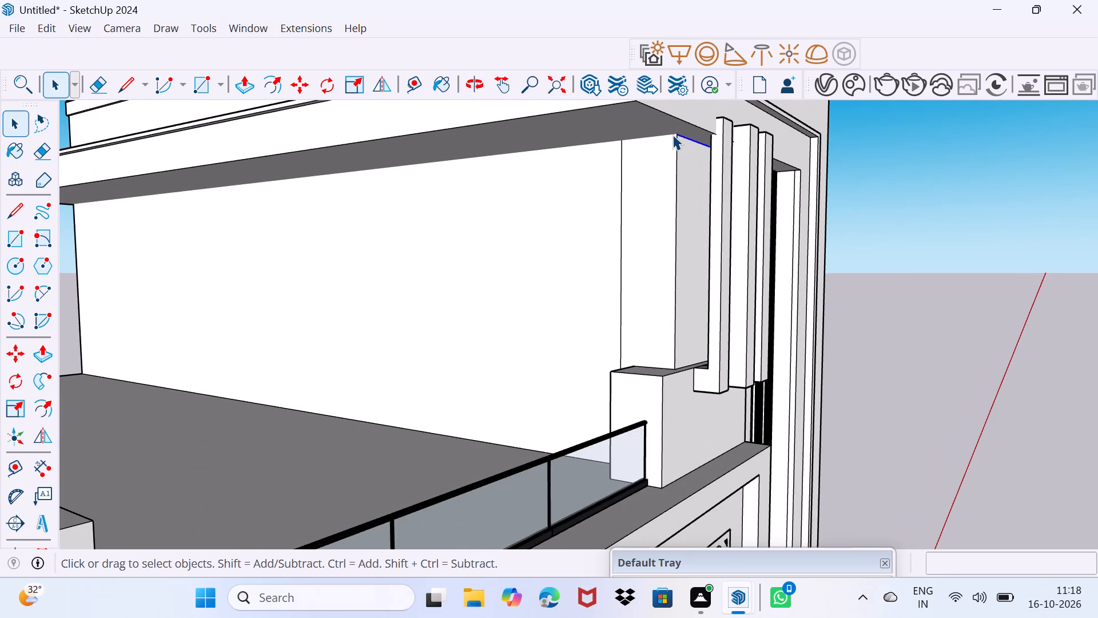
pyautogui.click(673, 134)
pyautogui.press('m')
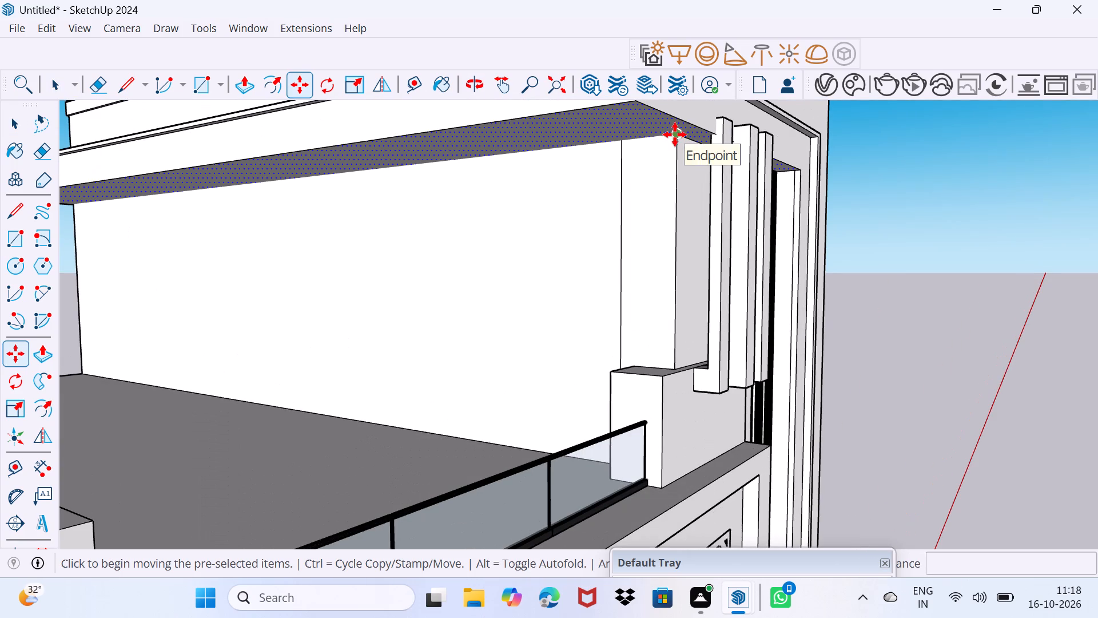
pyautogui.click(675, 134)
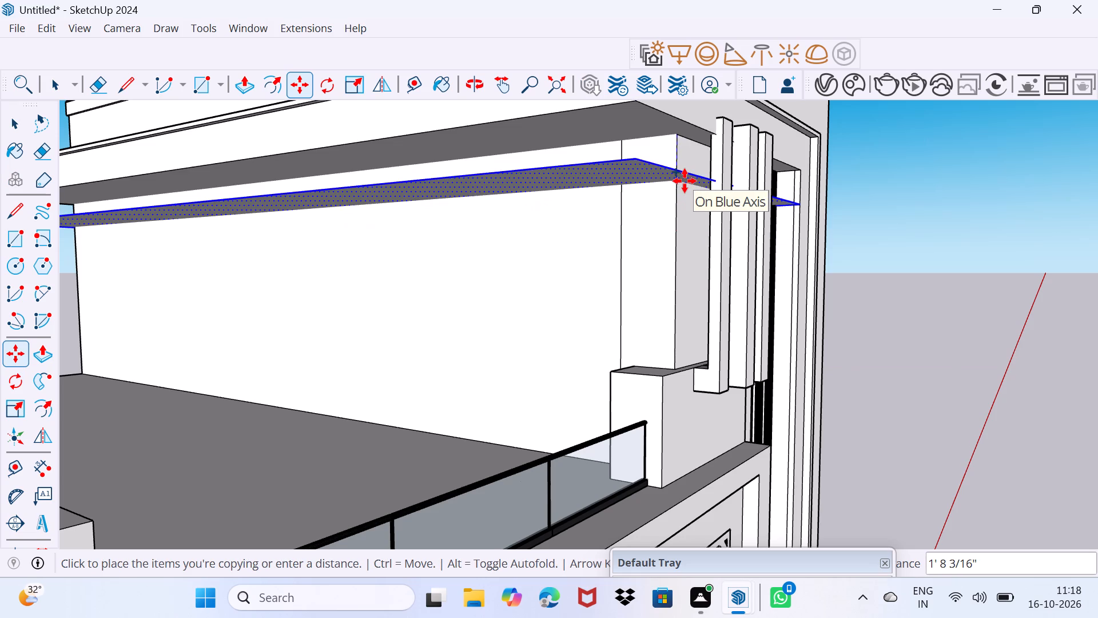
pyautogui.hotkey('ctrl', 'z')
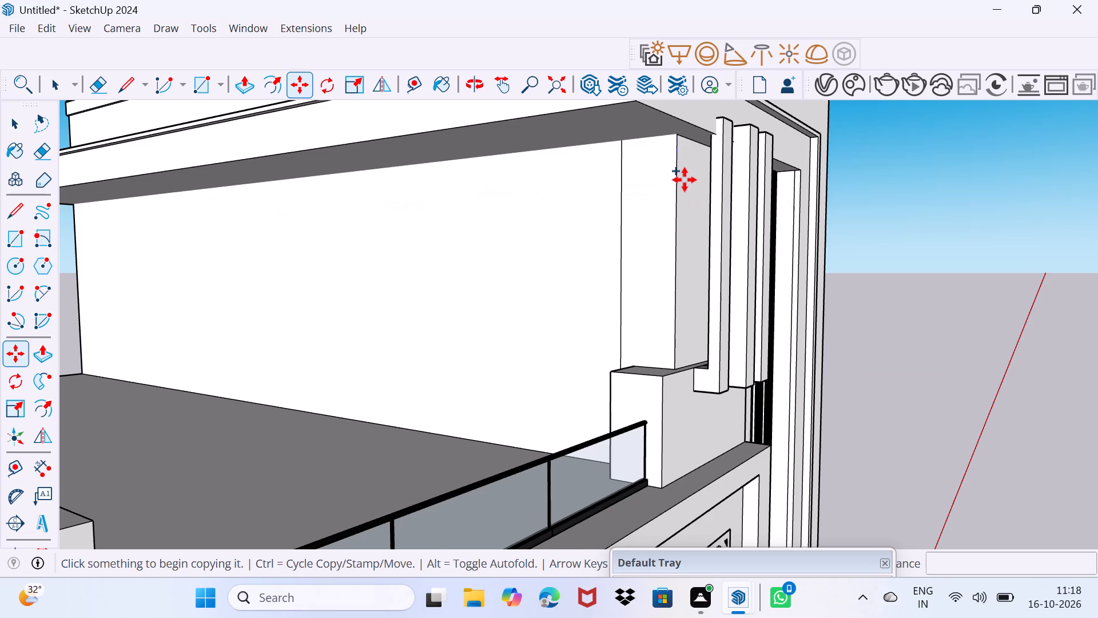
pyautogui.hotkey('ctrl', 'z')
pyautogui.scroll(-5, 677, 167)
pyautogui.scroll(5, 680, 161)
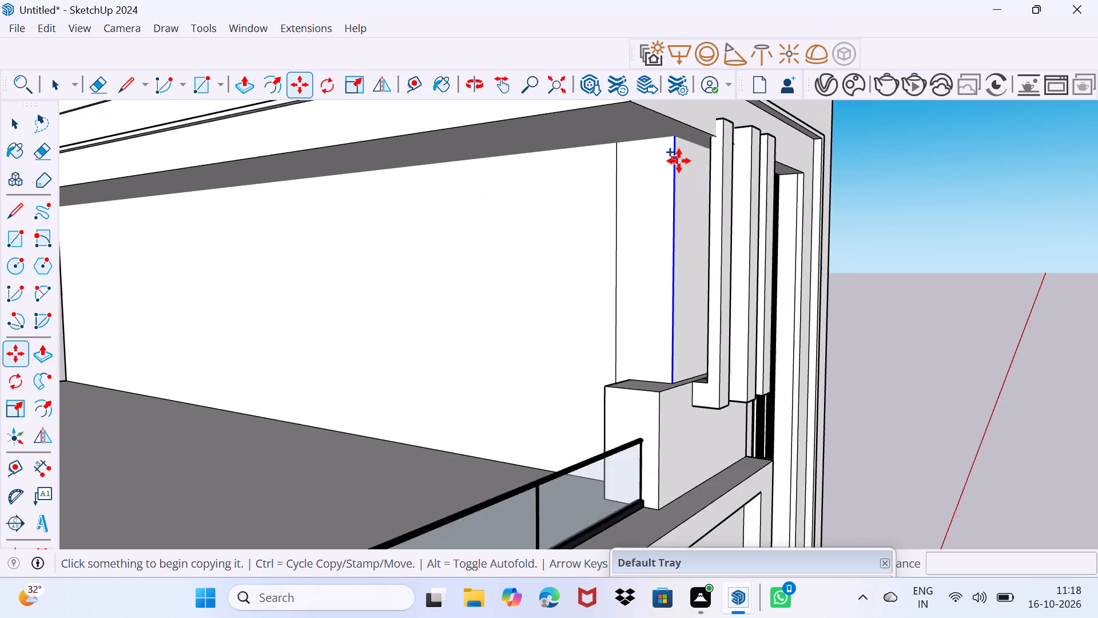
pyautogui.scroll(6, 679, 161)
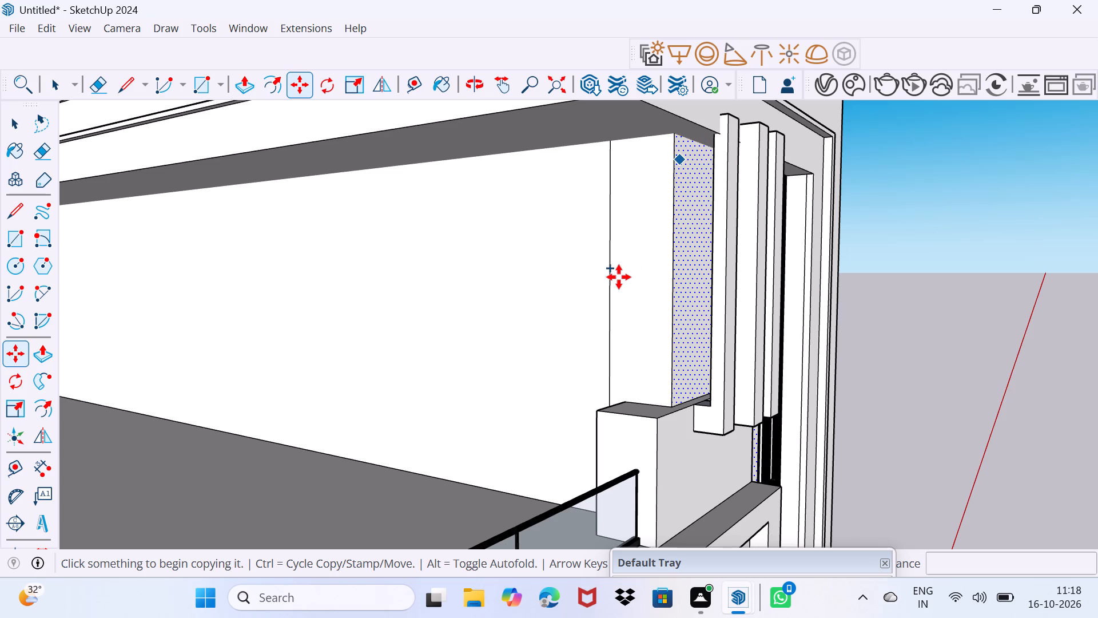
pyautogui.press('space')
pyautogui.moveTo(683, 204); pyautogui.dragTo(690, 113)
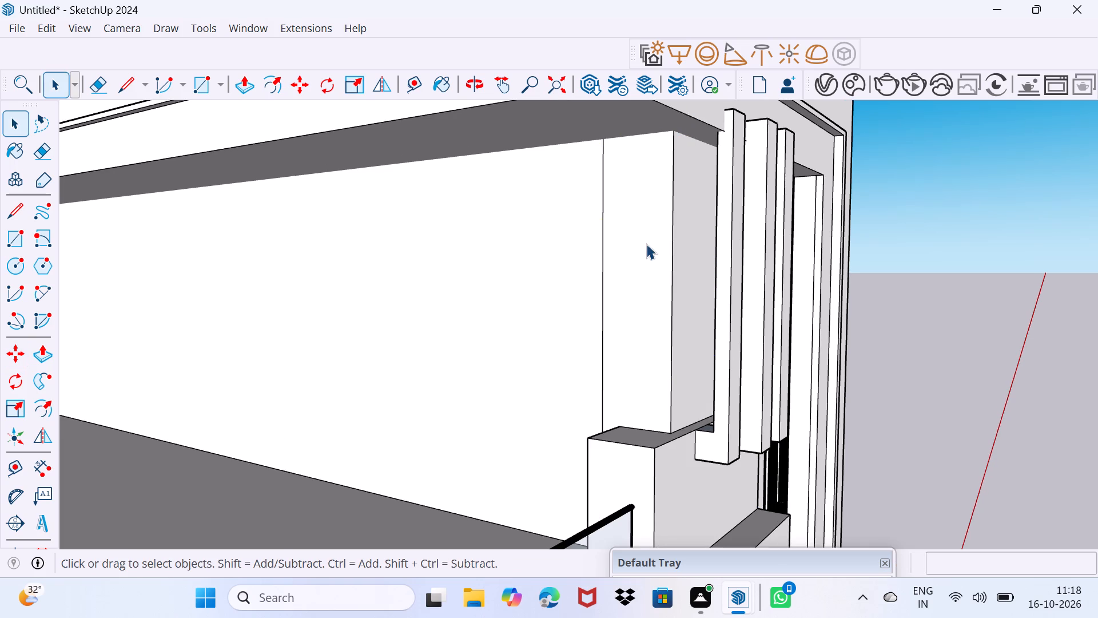
# Draw a horizontal line about 1' 11" long from the upper corner of the panel below the fins to the tall window frame.
pyautogui.scroll(-7, 645, 247)
pyautogui.moveTo(704, 352); pyautogui.dragTo(356, 238, button='middle')
pyautogui.scroll(4, 599, 282)
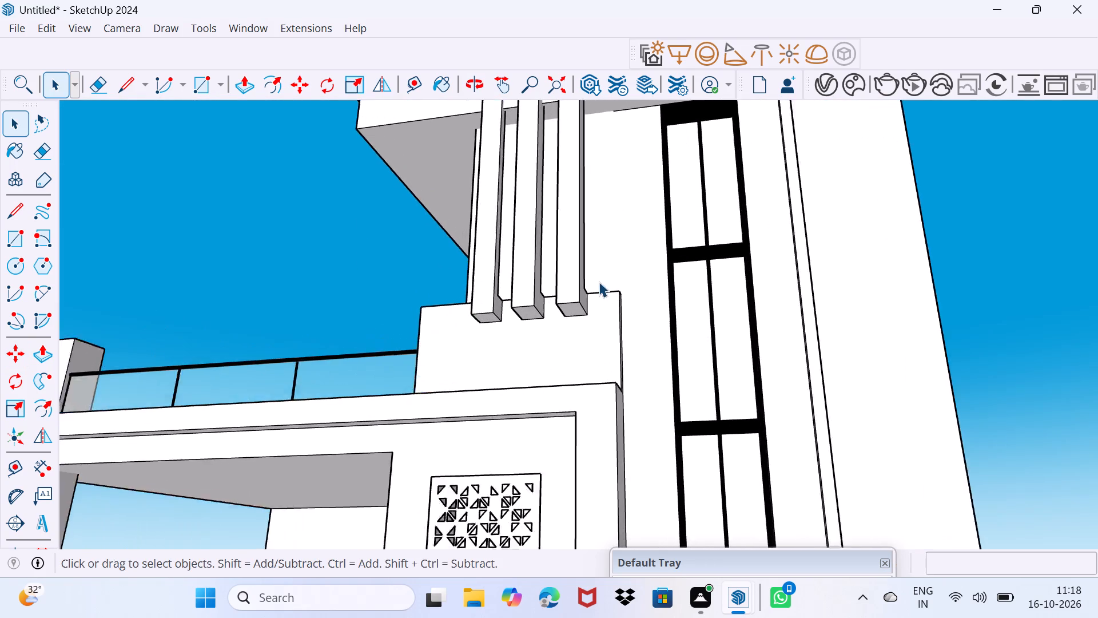
pyautogui.scroll(4, 618, 304)
pyautogui.moveTo(622, 299); pyautogui.dragTo(642, 385, button='middle')
pyautogui.scroll(4, 622, 274)
pyautogui.scroll(4, 654, 330)
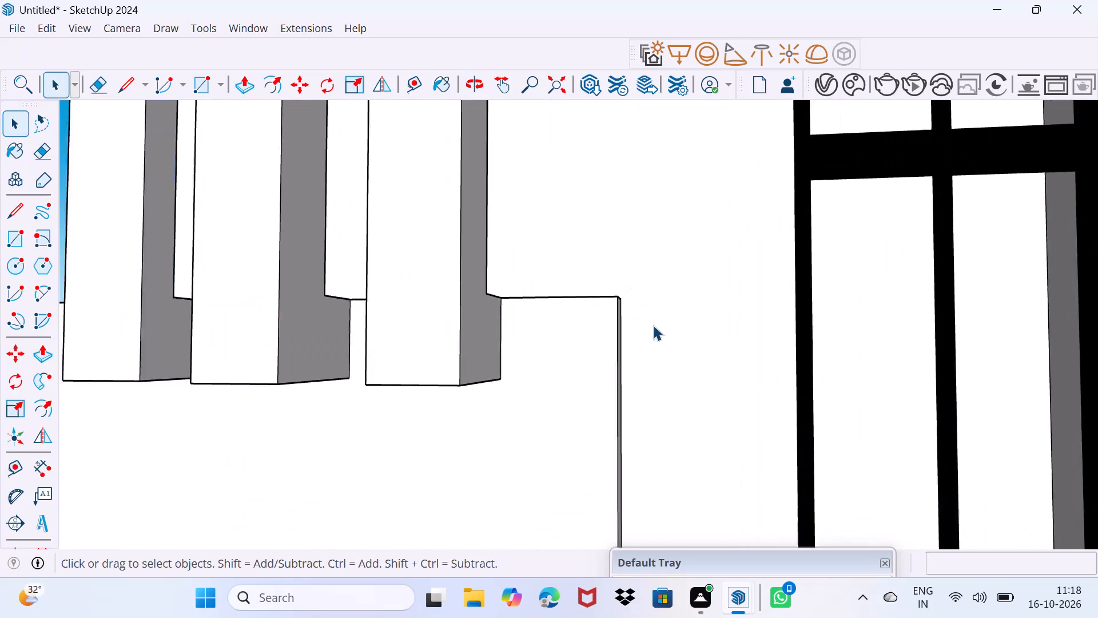
pyautogui.moveTo(649, 330); pyautogui.dragTo(618, 385, button='middle')
pyautogui.scroll(3, 624, 301)
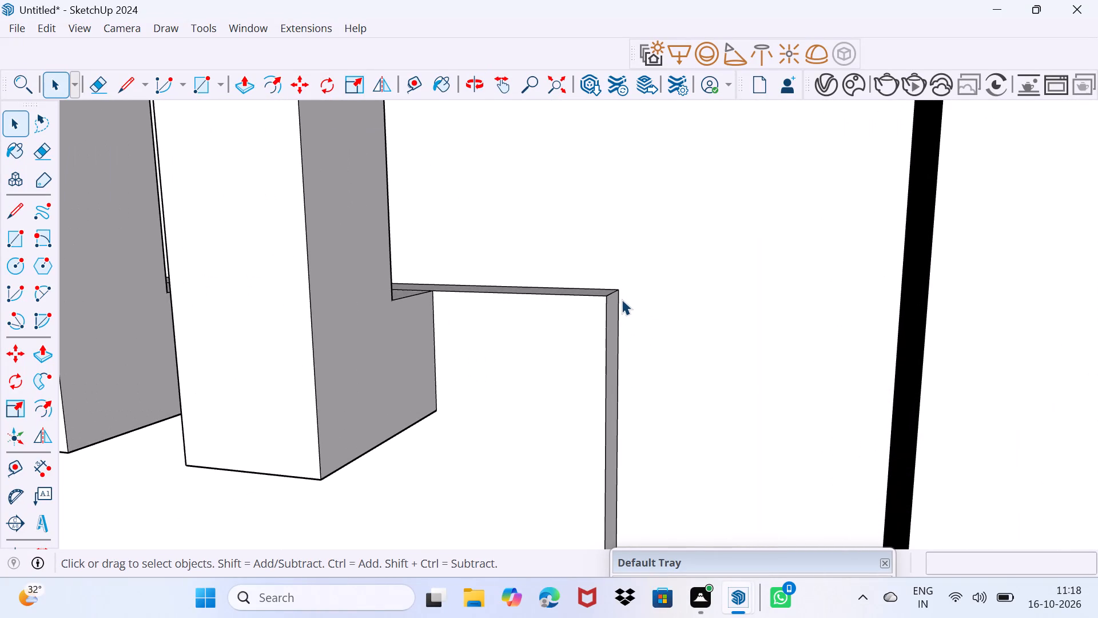
pyautogui.press('l')
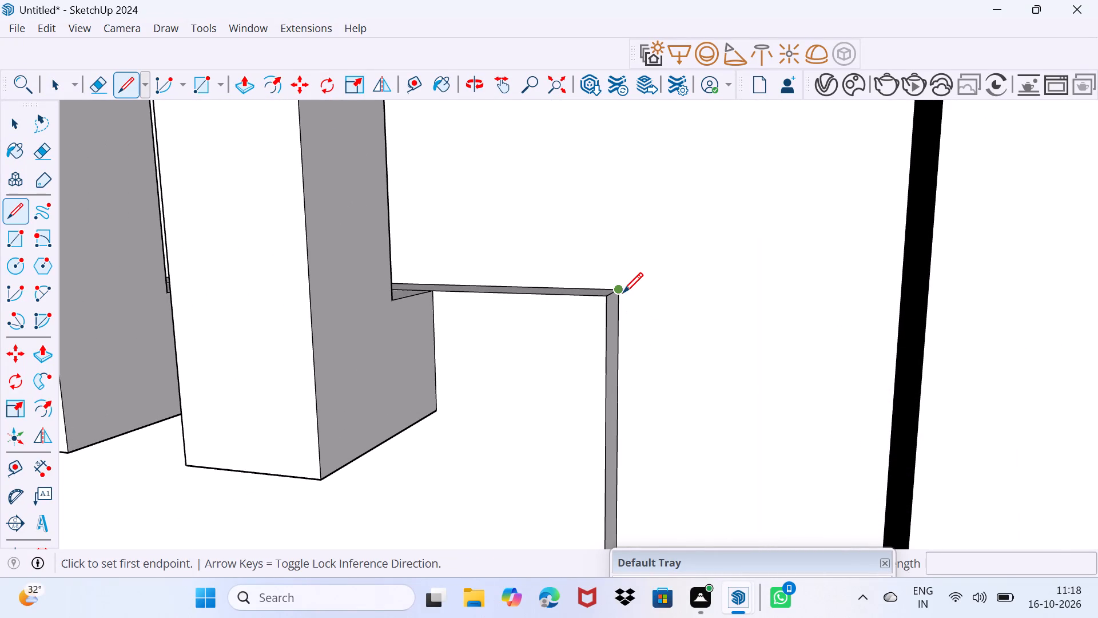
pyautogui.click(623, 290)
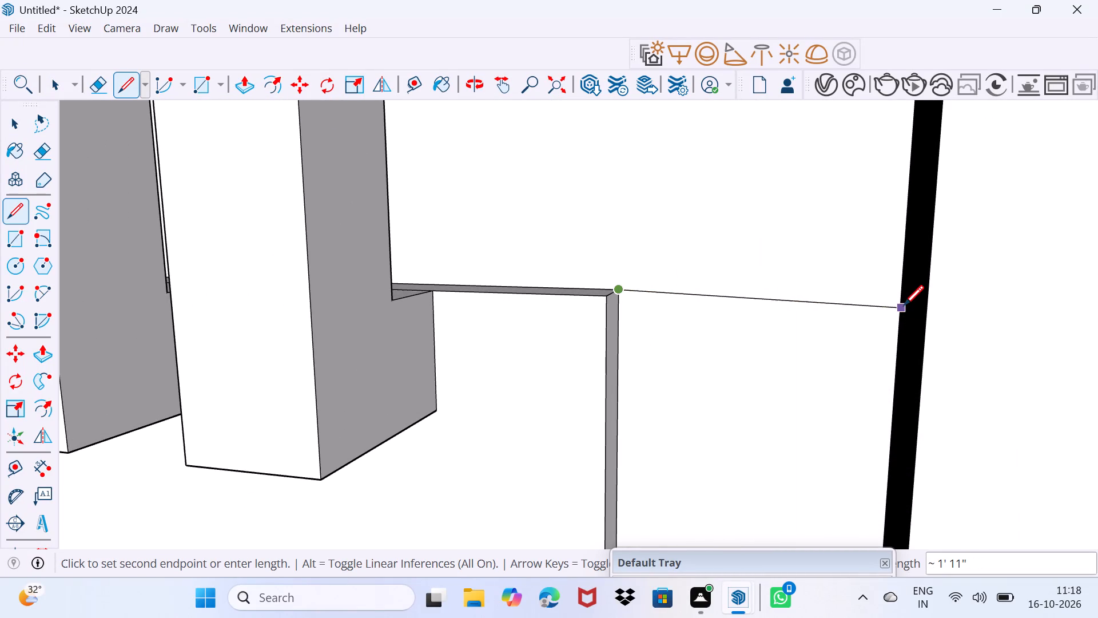
pyautogui.click(904, 303)
pyautogui.press('space')
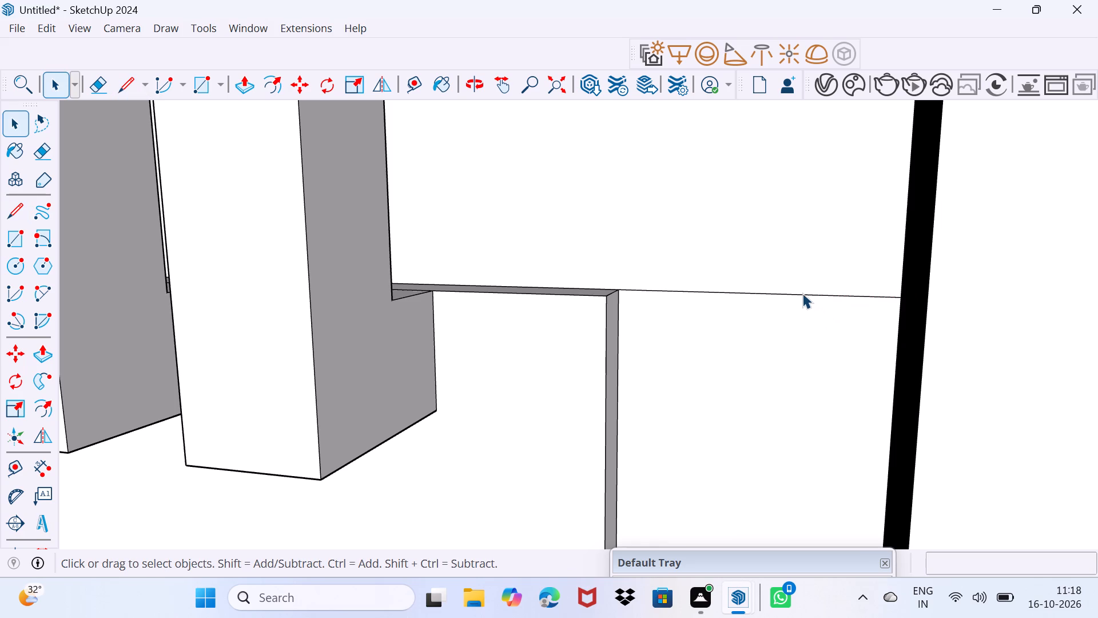
# Copy the short horizontal line beside the tall window about 20' down to the projecting frame's lower back corner.
pyautogui.click(802, 293)
pyautogui.scroll(-4, 799, 304)
pyautogui.scroll(3, 675, 306)
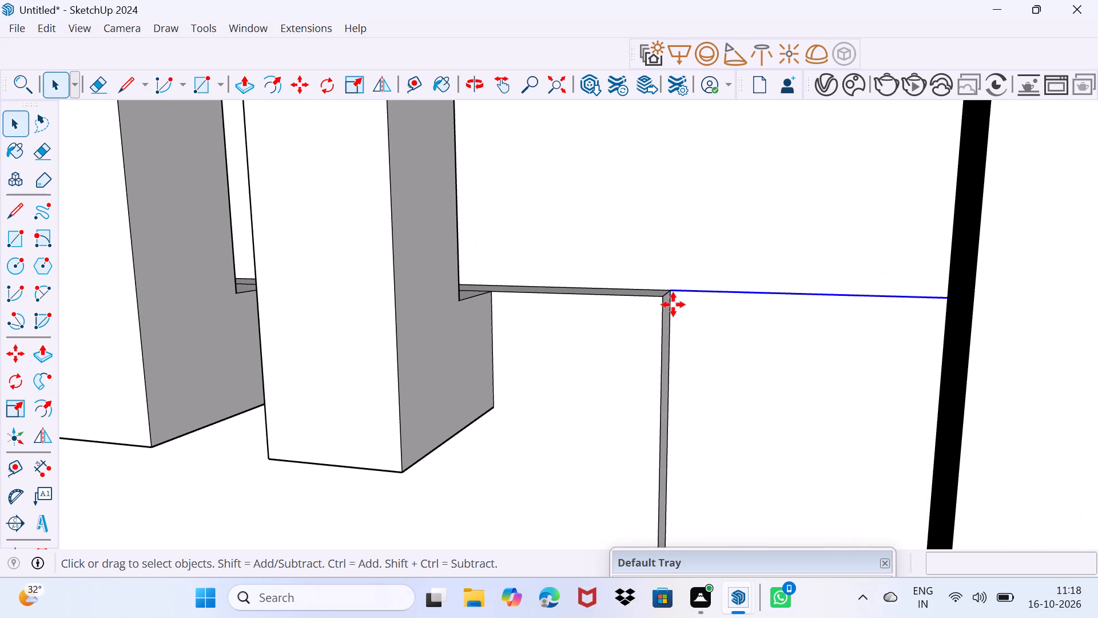
pyautogui.press('m')
pyautogui.click(667, 290)
pyautogui.scroll(-7, 666, 336)
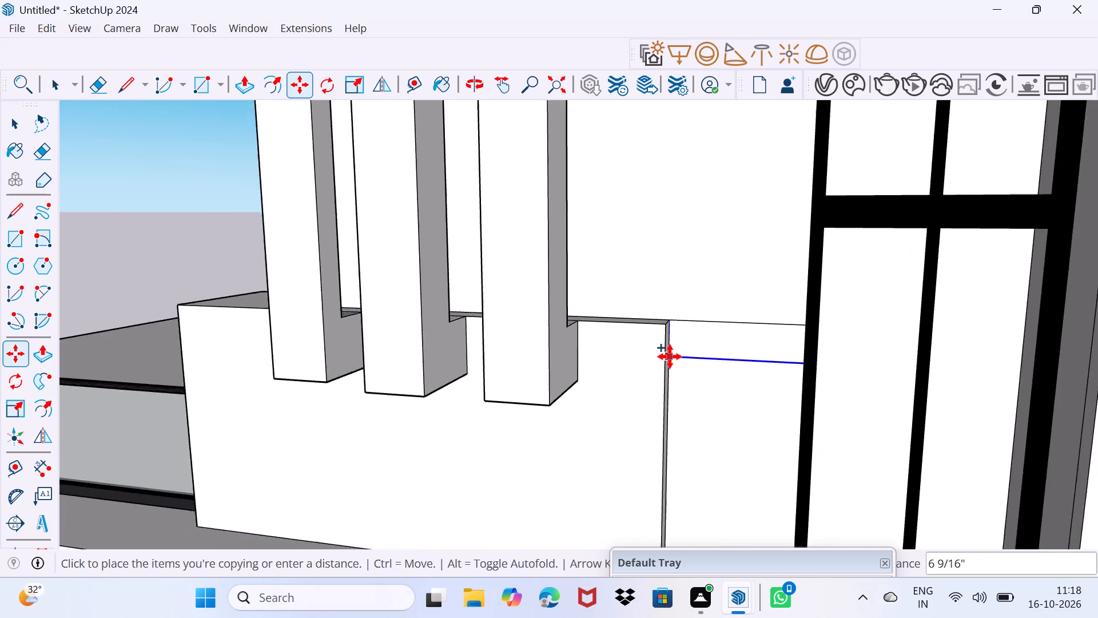
pyautogui.scroll(-6, 670, 356)
pyautogui.keyDown('shift'); pyautogui.moveTo(674, 379); pyautogui.dragTo(695, 102, button='middle'); pyautogui.keyUp('shift')
pyautogui.scroll(-11, 695, 169)
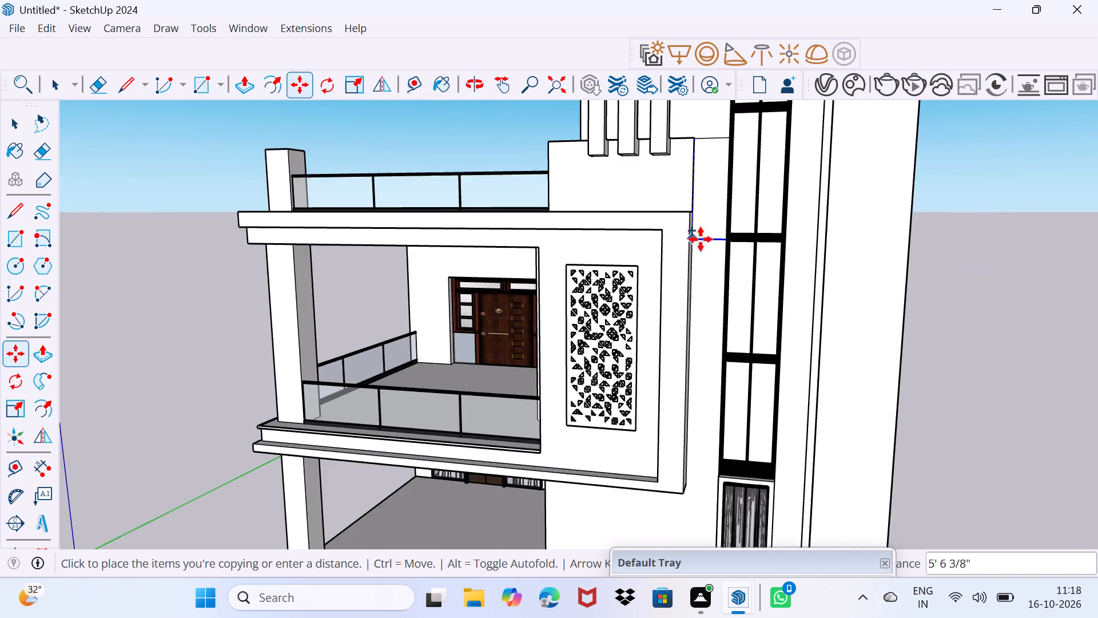
pyautogui.scroll(-3, 701, 239)
pyautogui.scroll(14, 690, 414)
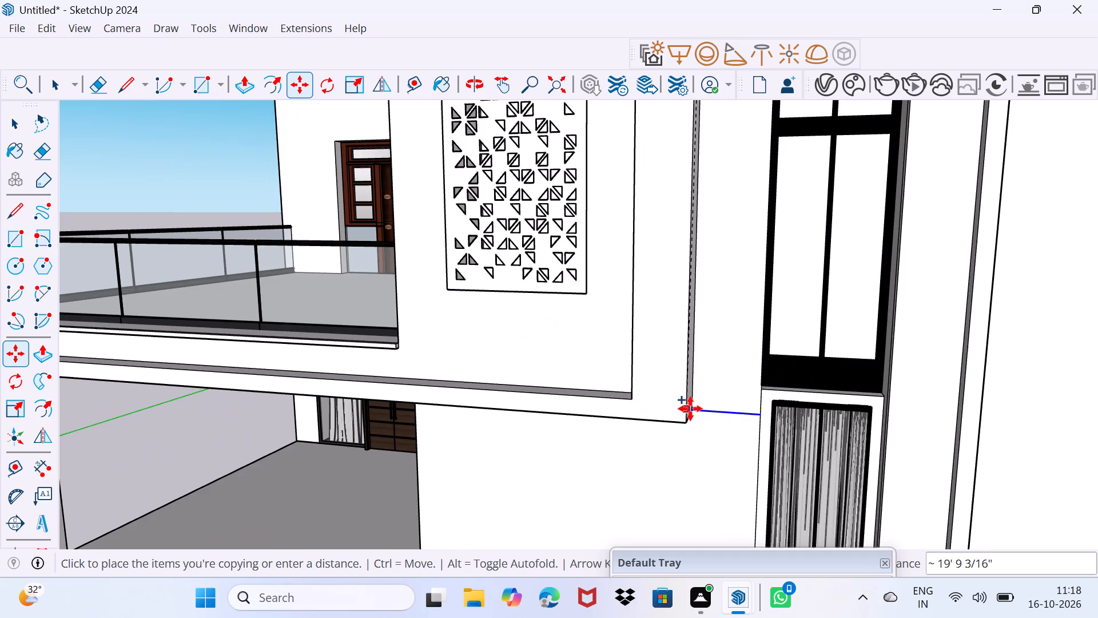
pyautogui.scroll(11, 690, 409)
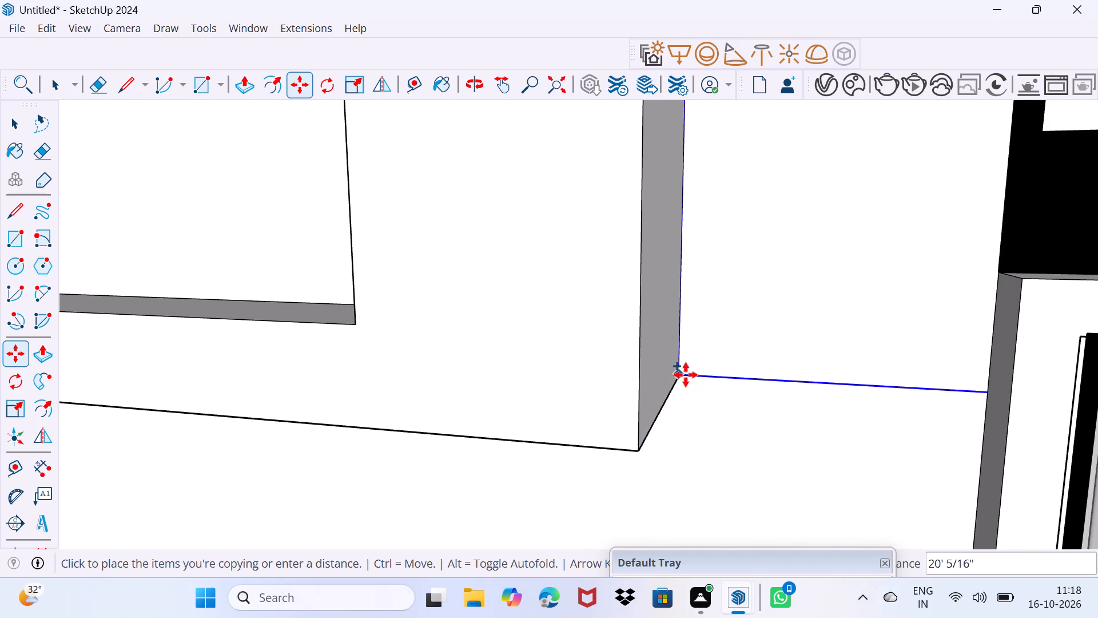
pyautogui.scroll(12, 685, 374)
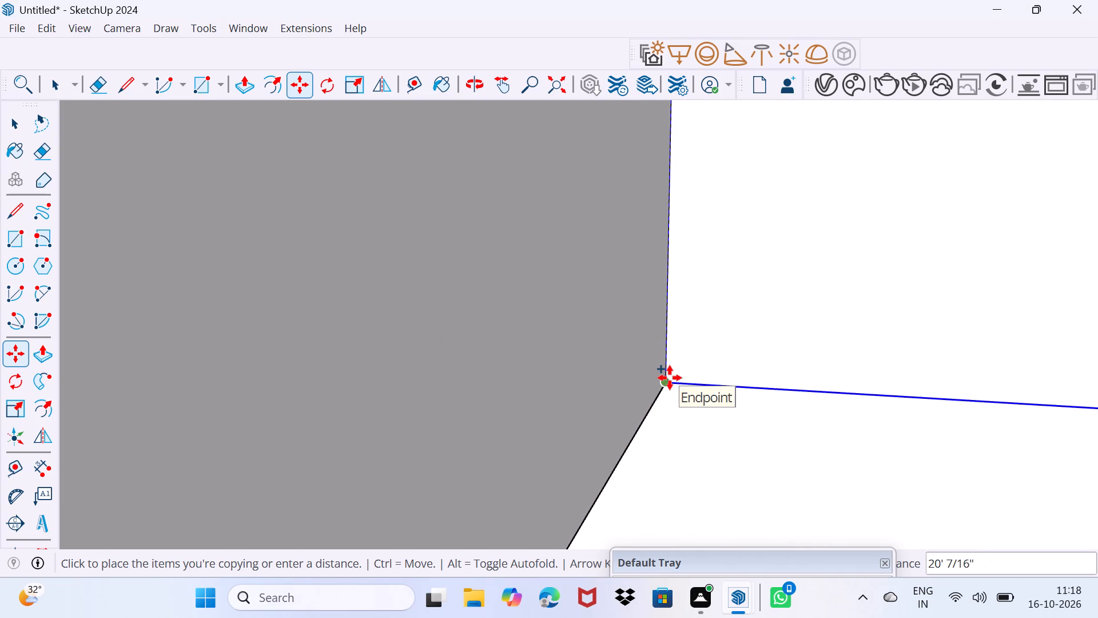
pyautogui.click(670, 378)
# Divide the copied line's distance into 15 equal spaces down the strip beside the tall window.
pyautogui.press('/')
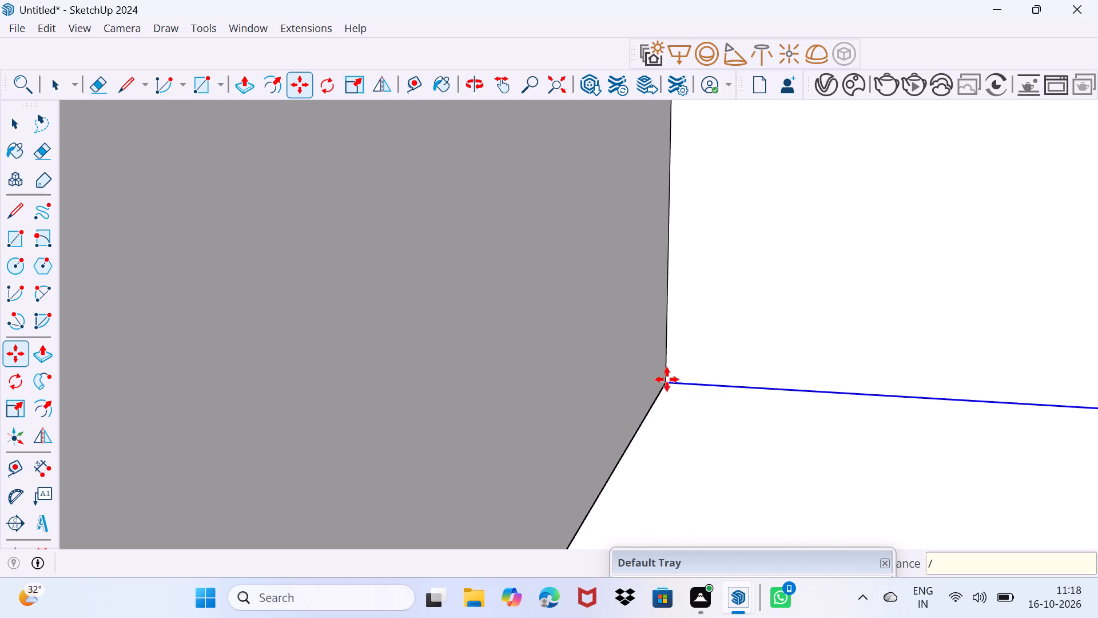
pyautogui.write('15')
pyautogui.press('Return')
pyautogui.scroll(-2, 599, 425)
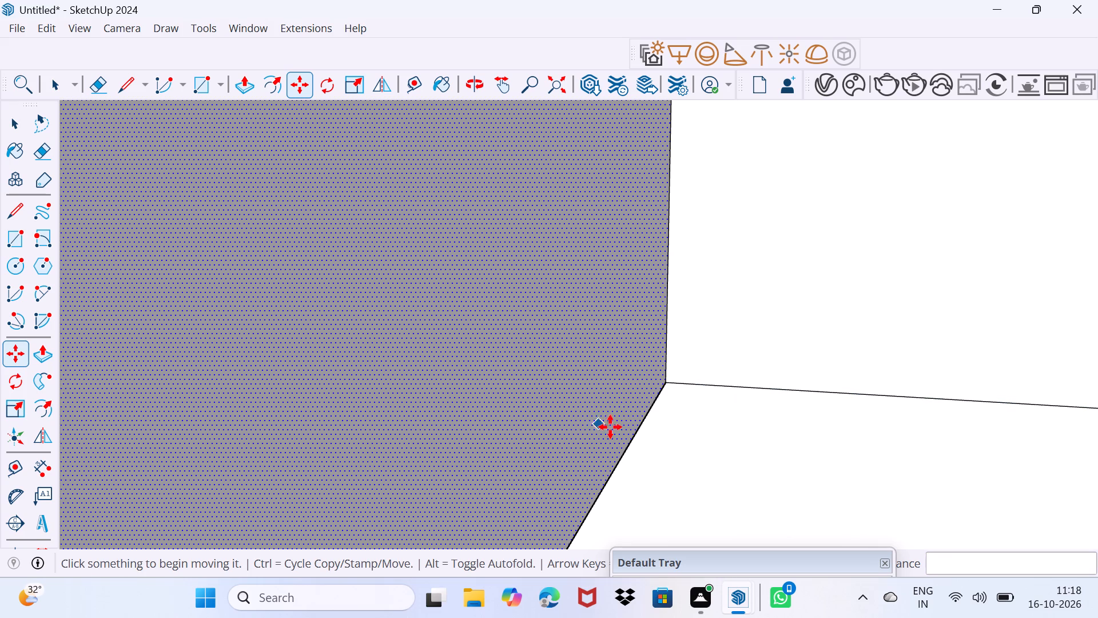
pyautogui.scroll(-20, 610, 427)
pyautogui.scroll(-9, 610, 427)
pyautogui.press('space')
pyautogui.scroll(-3, 705, 363)
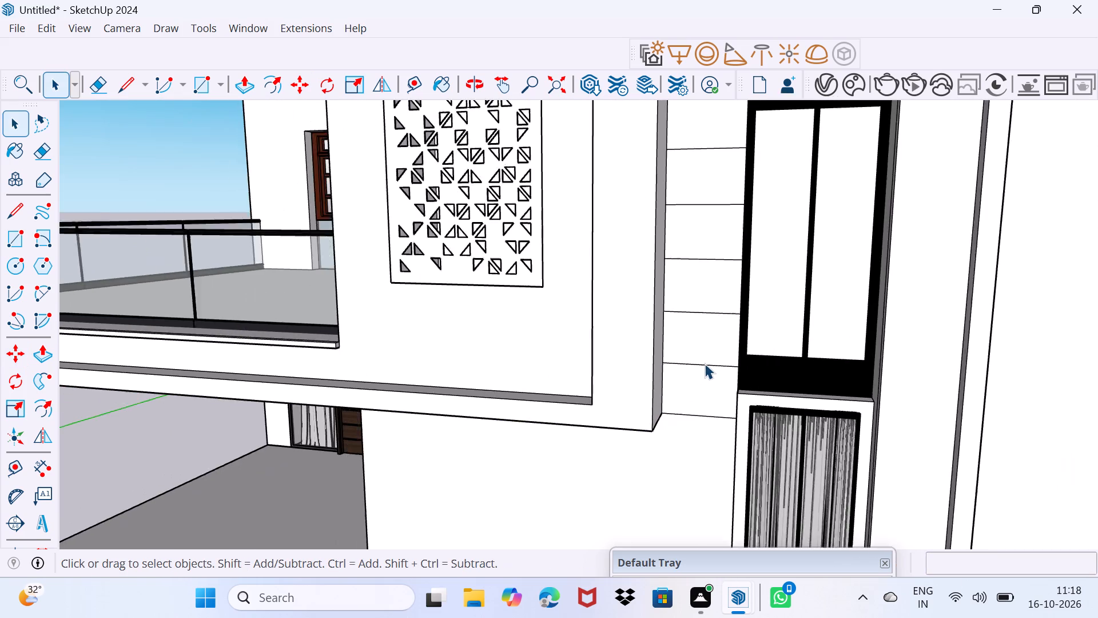
pyautogui.scroll(-7, 705, 363)
# Copy the wall's bottom edge behind the fins, including the short line to the tall window, about 8' 8" up to the roof overhang.
pyautogui.keyDown('shift'); pyautogui.moveTo(686, 232); pyautogui.dragTo(604, 531, button='middle'); pyautogui.keyUp('shift')
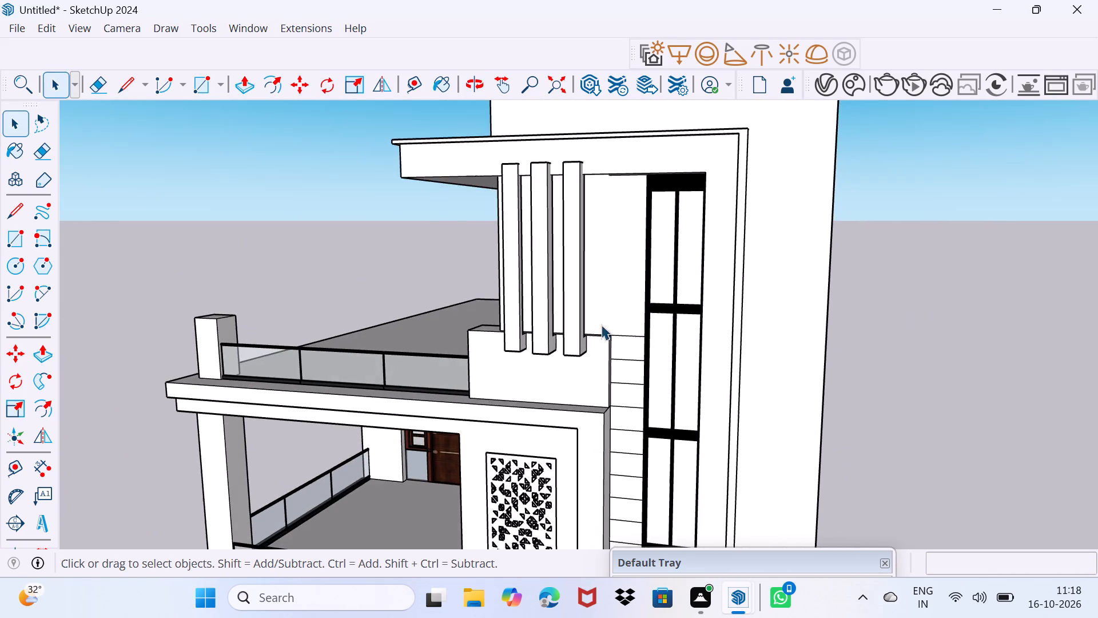
pyautogui.scroll(4, 587, 267)
pyautogui.moveTo(589, 318); pyautogui.dragTo(670, 295, button='middle')
pyautogui.scroll(3, 623, 327)
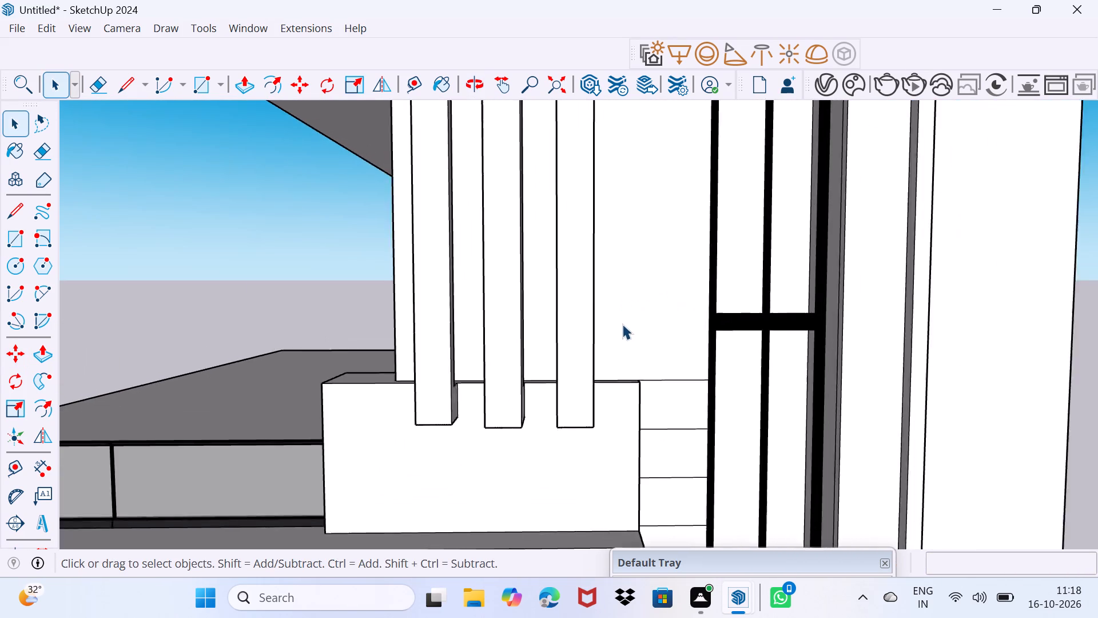
pyautogui.scroll(1, 622, 324)
pyautogui.moveTo(606, 330); pyautogui.dragTo(671, 348, button='middle')
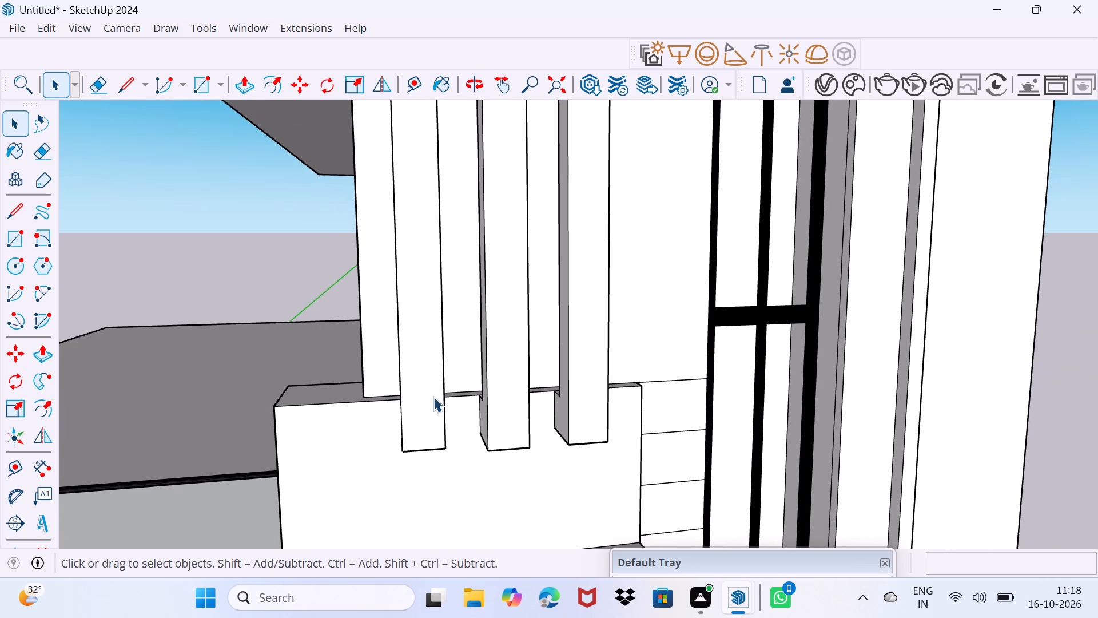
pyautogui.scroll(3, 412, 397)
pyautogui.click(372, 398)
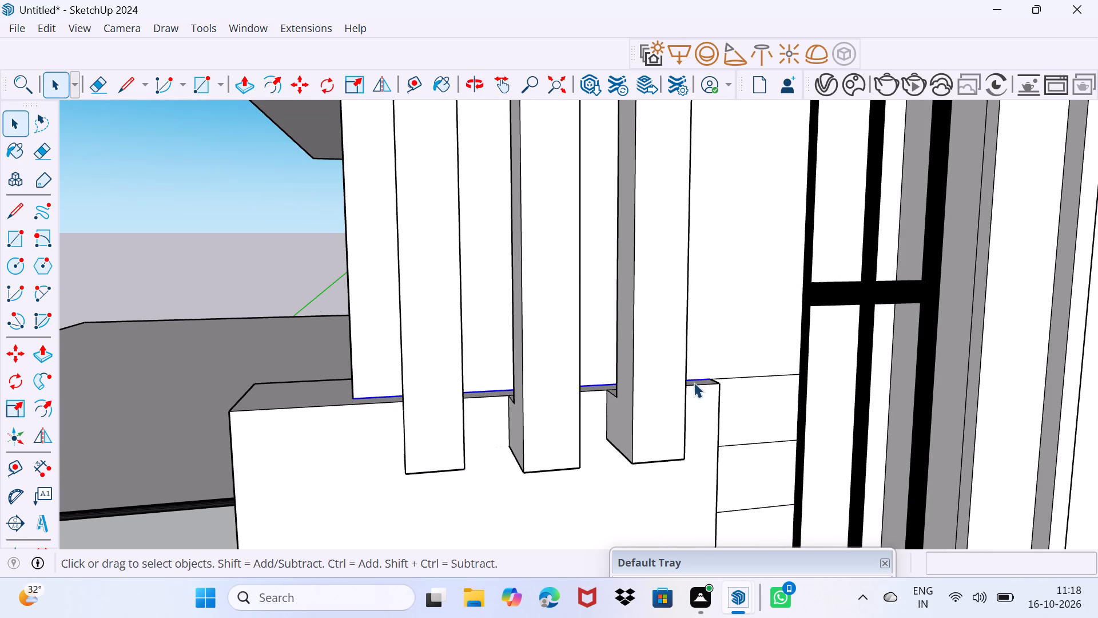
pyautogui.scroll(8, 734, 369)
pyautogui.keyDown('ctrl'); pyautogui.click(739, 385); pyautogui.keyUp('ctrl')
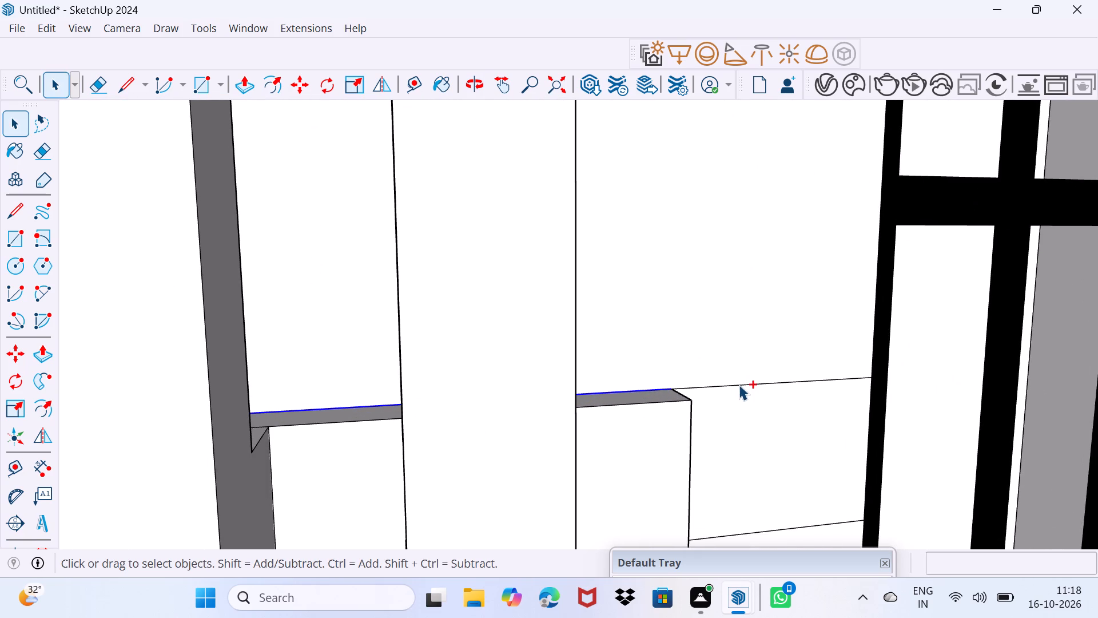
pyautogui.scroll(-8, 649, 390)
pyautogui.scroll(3, 206, 403)
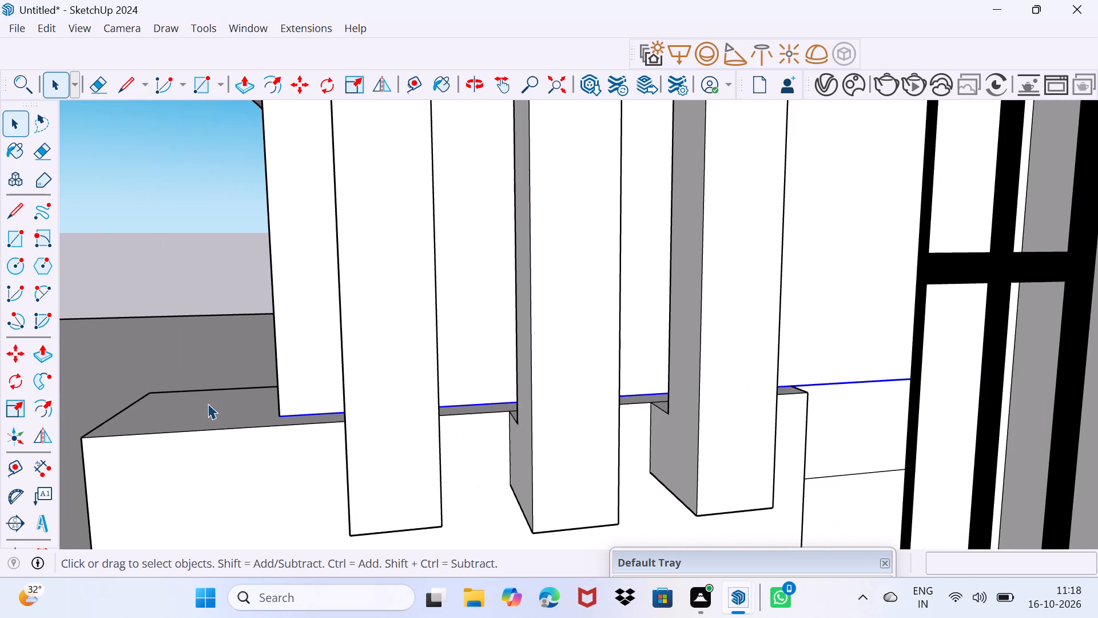
pyautogui.press('m')
pyautogui.click(285, 417)
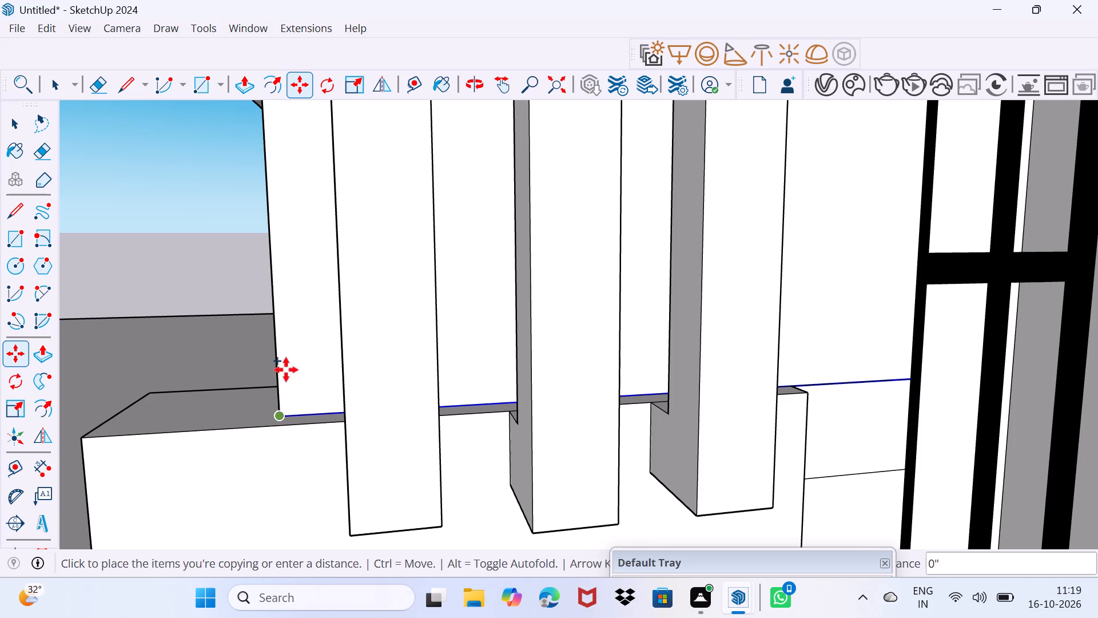
pyautogui.scroll(-3, 287, 293)
pyautogui.moveTo(276, 271); pyautogui.dragTo(286, 335, button='middle')
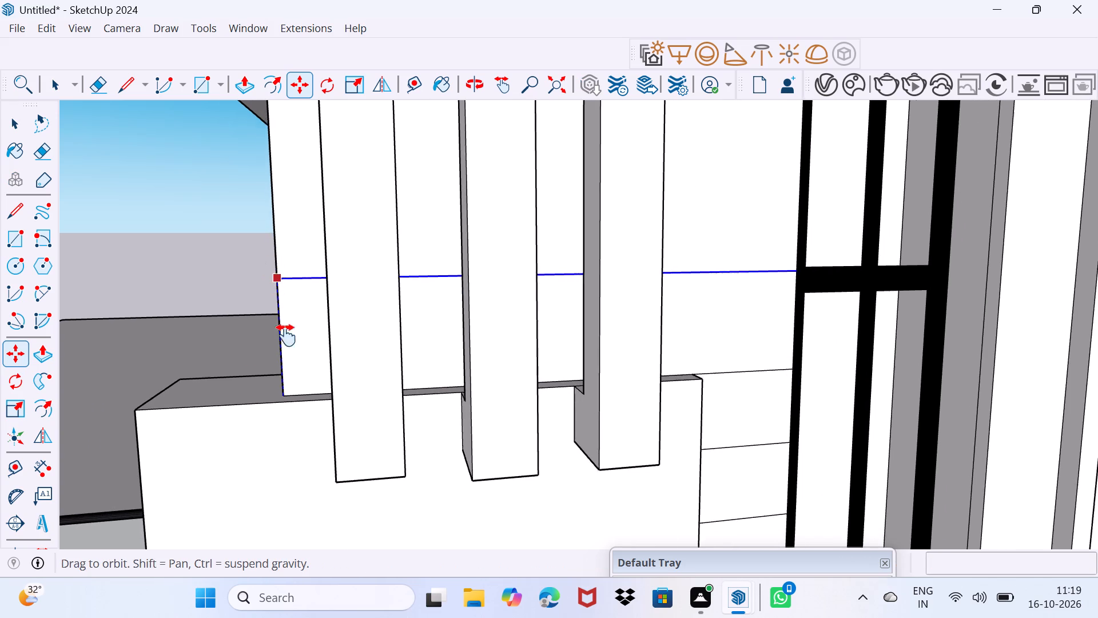
pyautogui.moveTo(286, 335); pyautogui.dragTo(295, 513, button='middle')
pyautogui.scroll(-8, 296, 484)
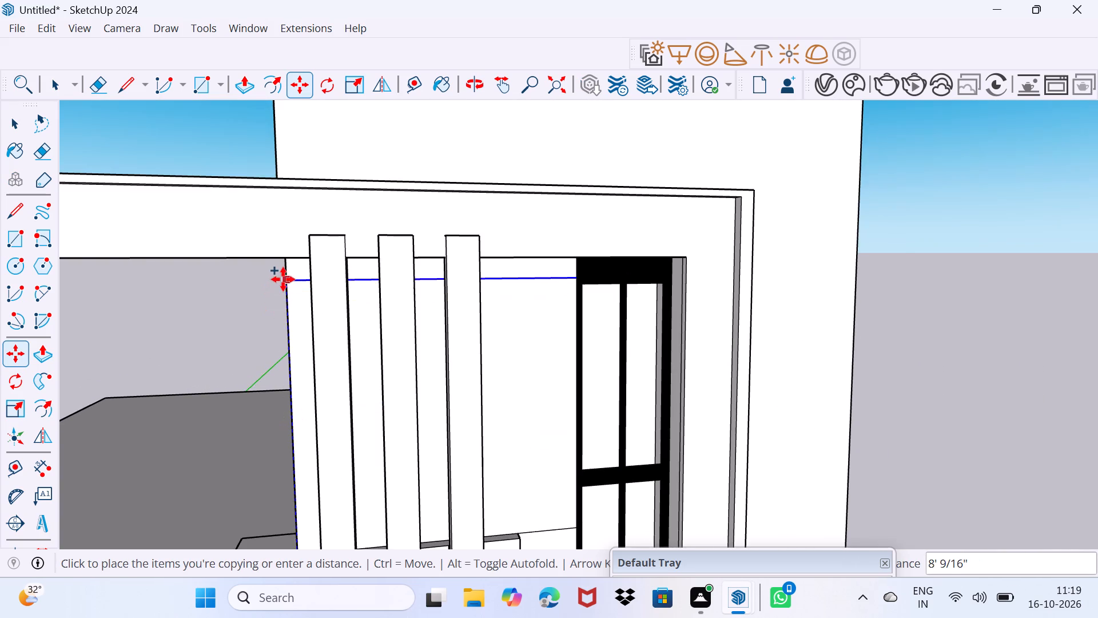
pyautogui.scroll(7, 283, 279)
pyautogui.scroll(-3, 291, 267)
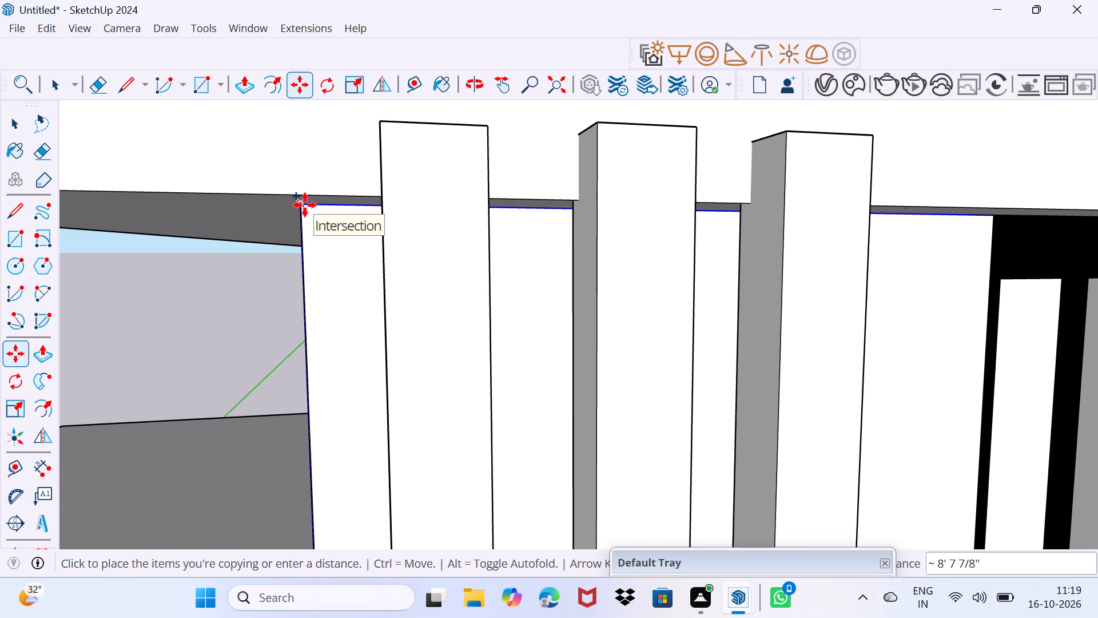
pyautogui.click(305, 205)
# Divide the copied edges' distance into 7 equal spaces on the wall behind the fins.
pyautogui.press('/')
pyautogui.press('7')
pyautogui.press('Return')
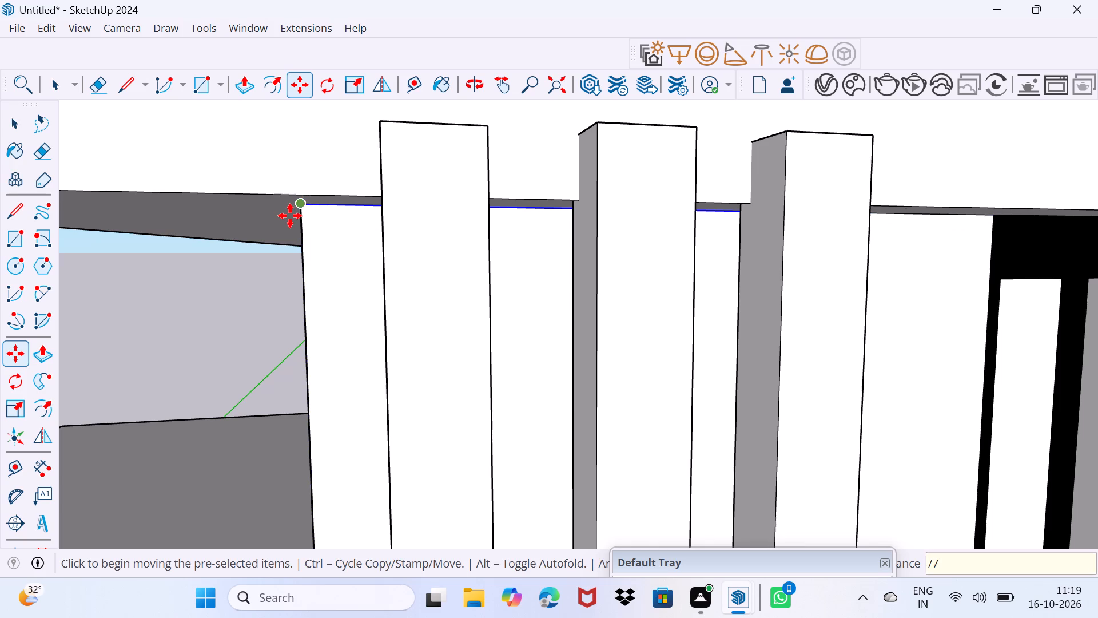
pyautogui.press('space')
pyautogui.scroll(-10, 288, 269)
pyautogui.scroll(-4, 312, 312)
pyautogui.scroll(1, 313, 323)
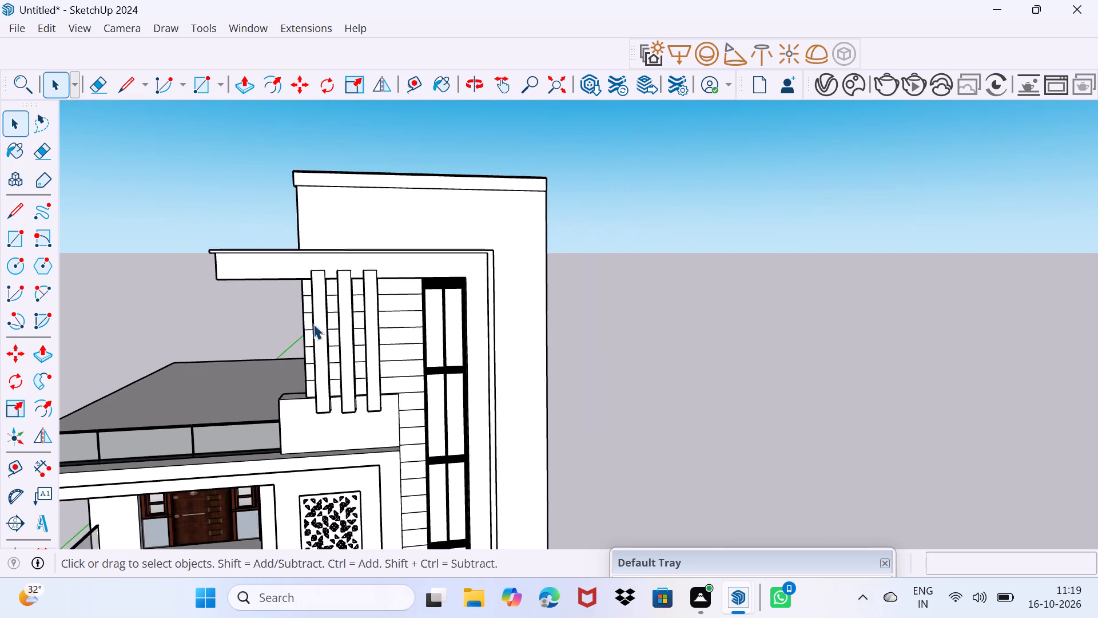
# Copy the ground-floor wall's top edge and its extension to the curtained window about 10' down to the wall's base corner.
pyautogui.scroll(-9, 313, 328)
pyautogui.moveTo(348, 424); pyautogui.dragTo(360, 222, button='middle')
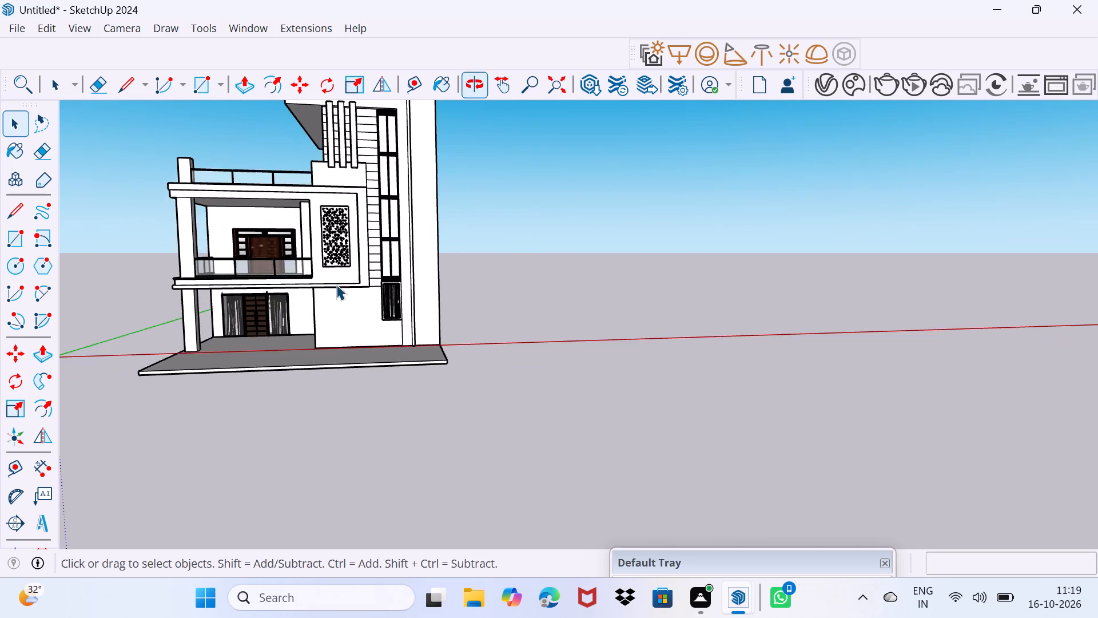
pyautogui.scroll(16, 329, 299)
pyautogui.scroll(4, 370, 256)
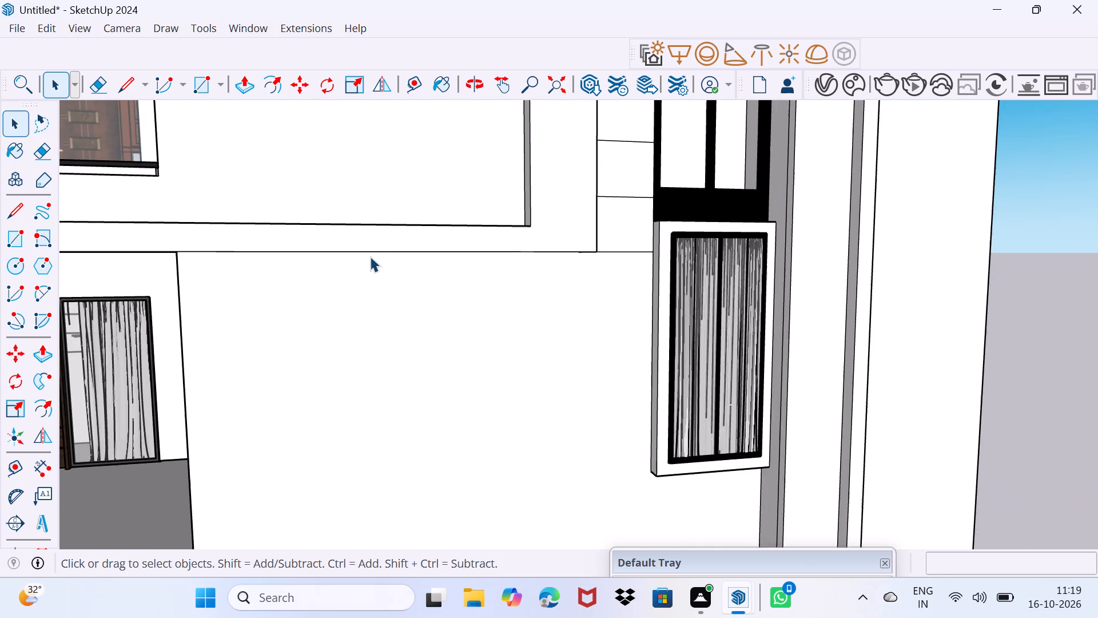
pyautogui.moveTo(372, 272); pyautogui.dragTo(407, 210, button='middle')
pyautogui.click(472, 246)
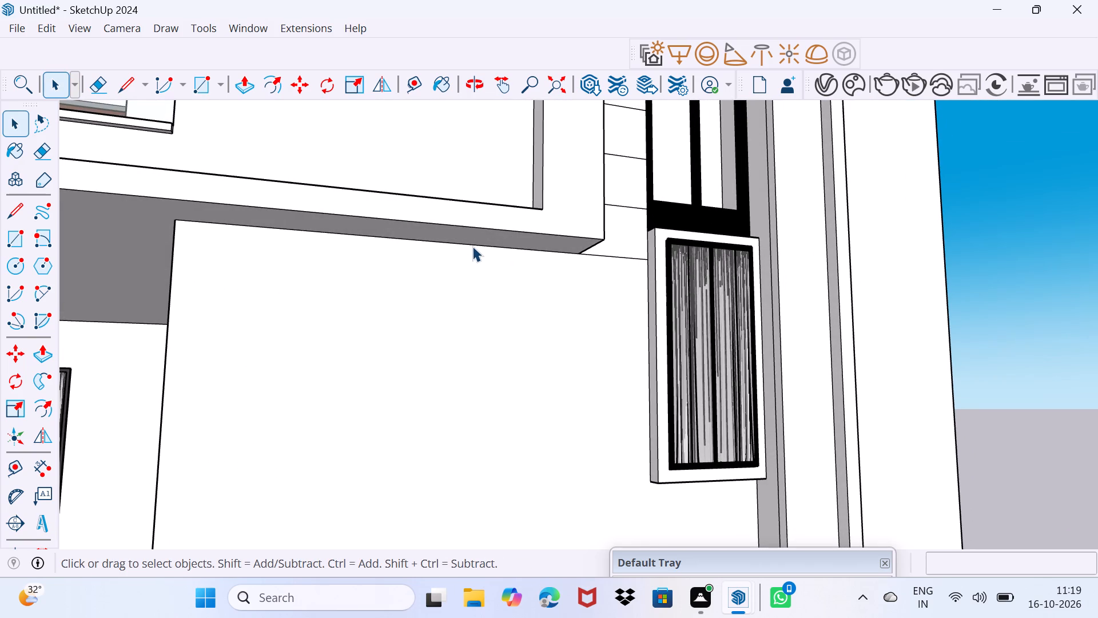
pyautogui.keyDown('ctrl'); pyautogui.click(588, 254); pyautogui.keyUp('ctrl')
pyautogui.keyDown('ctrl'); pyautogui.scroll(-4, 568, 272); pyautogui.keyUp('ctrl')
pyautogui.press('m')
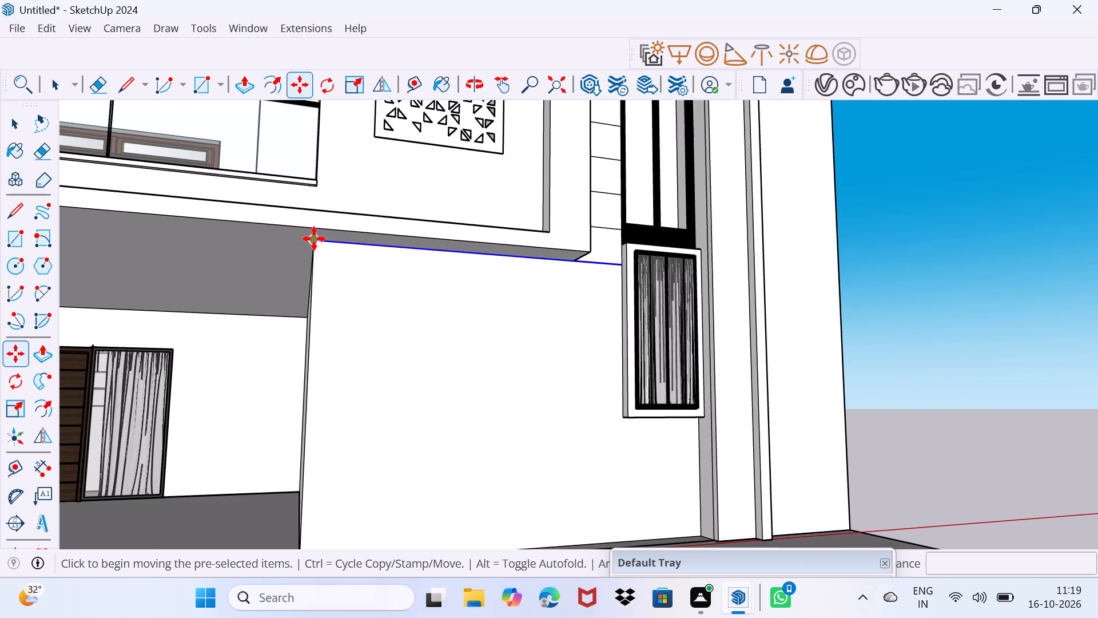
pyautogui.click(313, 239)
pyautogui.scroll(-6, 332, 353)
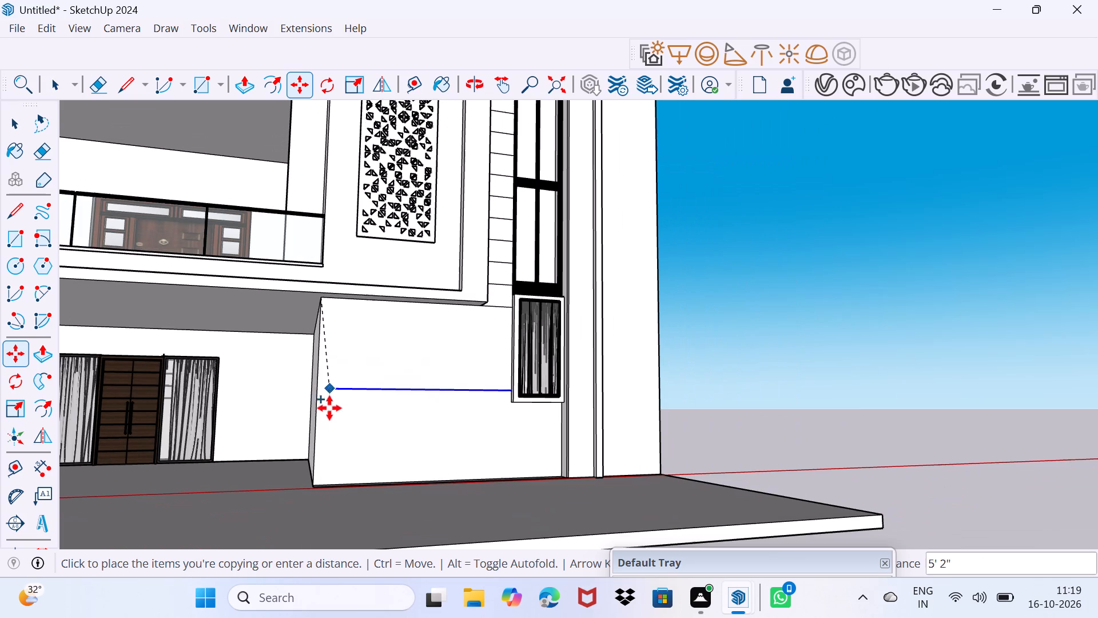
pyautogui.click(317, 486)
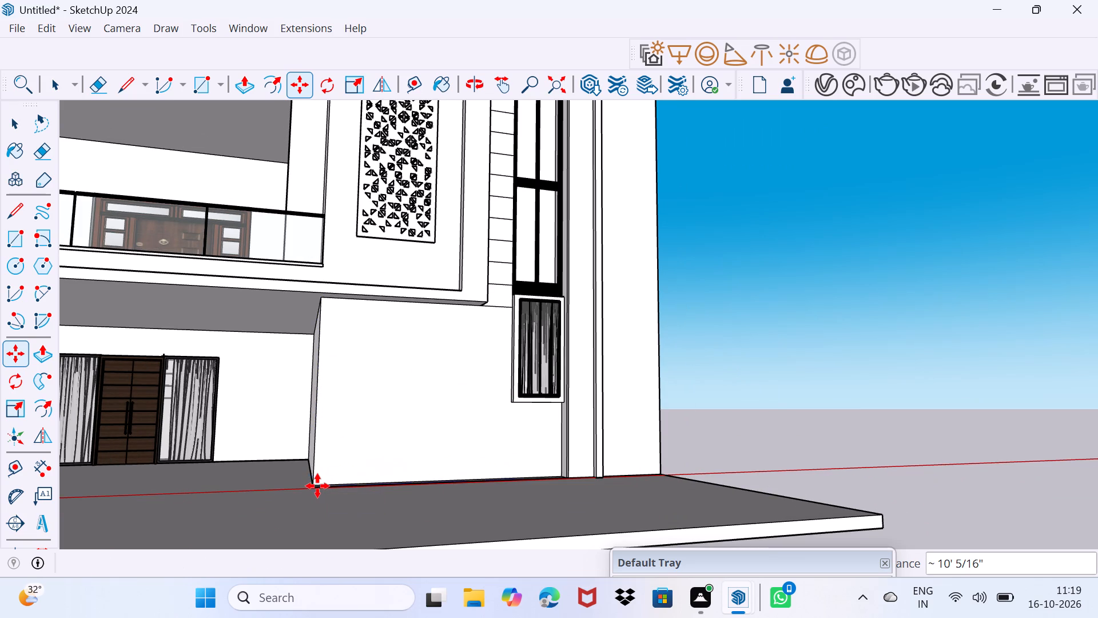
# Divide the copied edge's distance into 10 equal spaces down the ground-floor wall.
pyautogui.press('/')
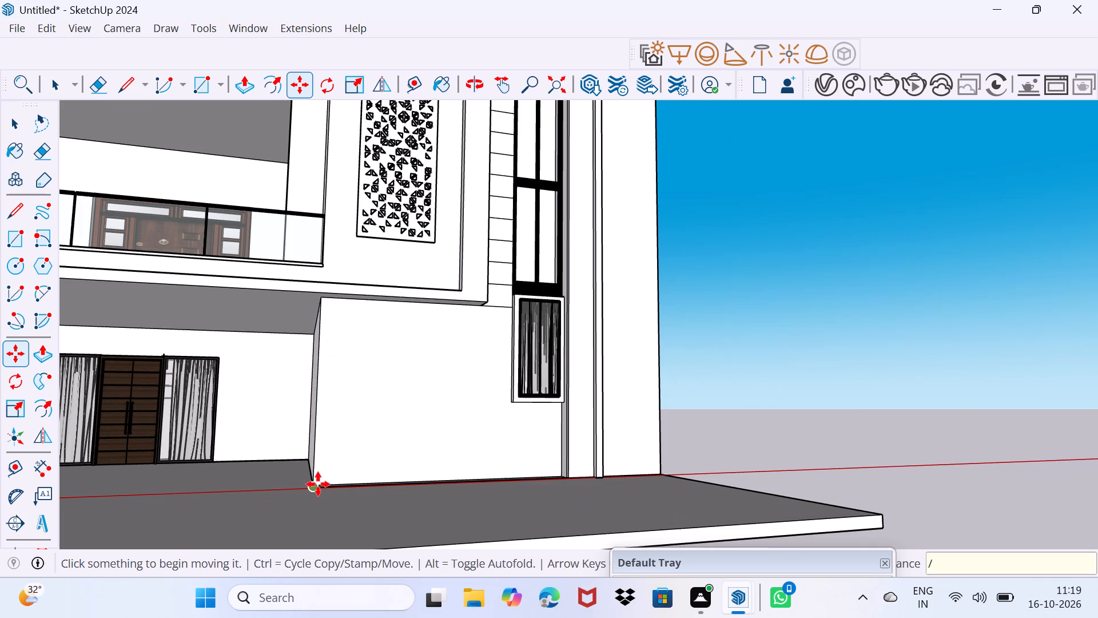
pyautogui.write('10')
pyautogui.press('Return')
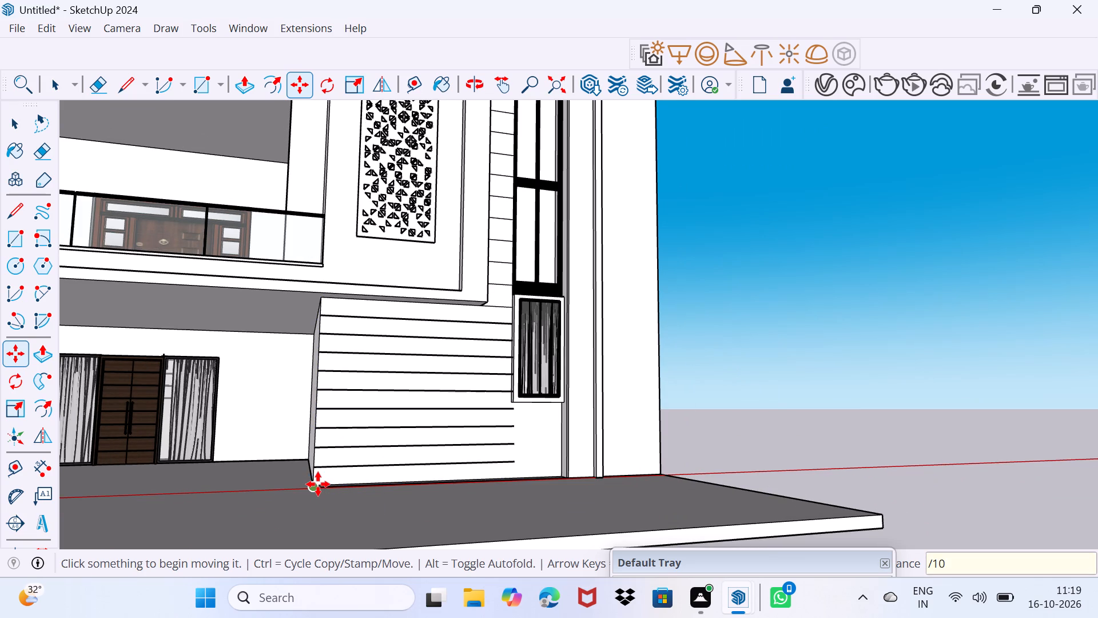
pyautogui.scroll(5, 466, 445)
pyautogui.scroll(3, 547, 410)
pyautogui.press('space')
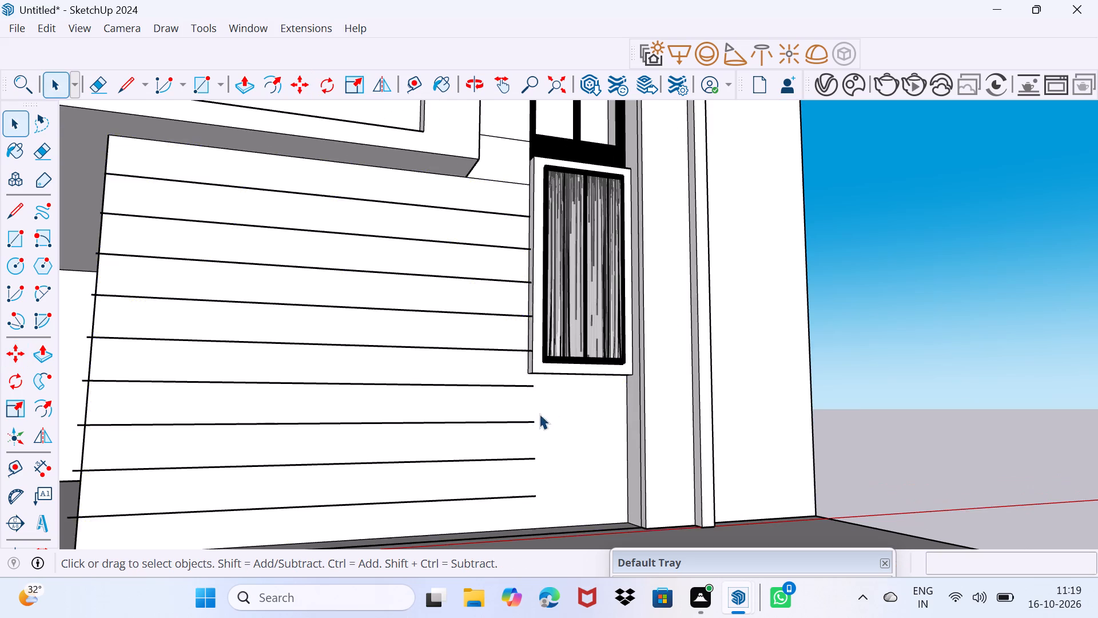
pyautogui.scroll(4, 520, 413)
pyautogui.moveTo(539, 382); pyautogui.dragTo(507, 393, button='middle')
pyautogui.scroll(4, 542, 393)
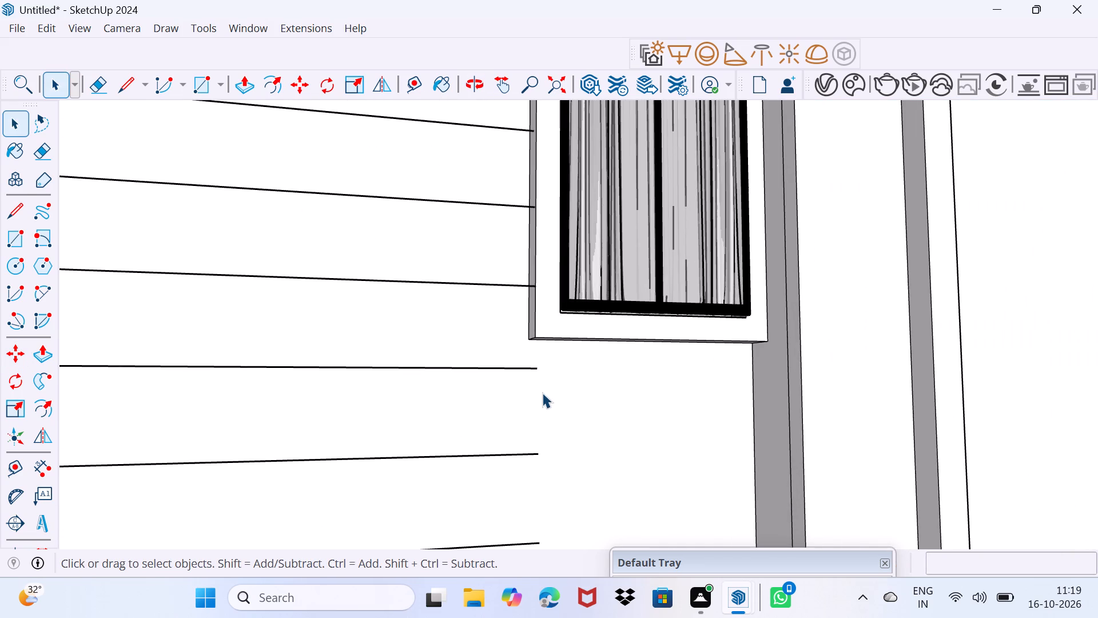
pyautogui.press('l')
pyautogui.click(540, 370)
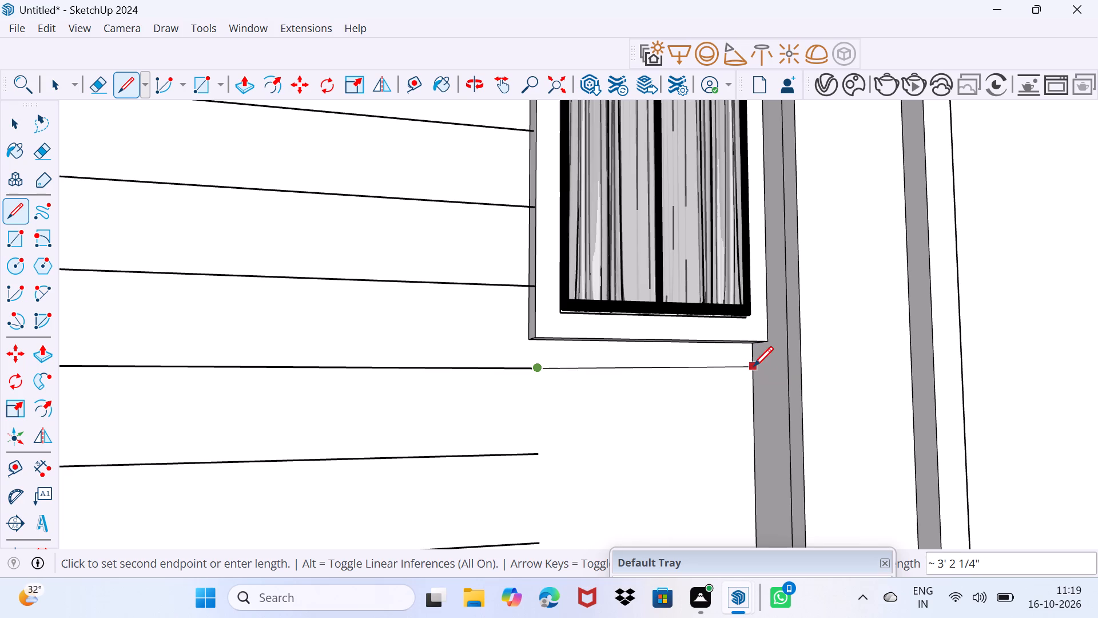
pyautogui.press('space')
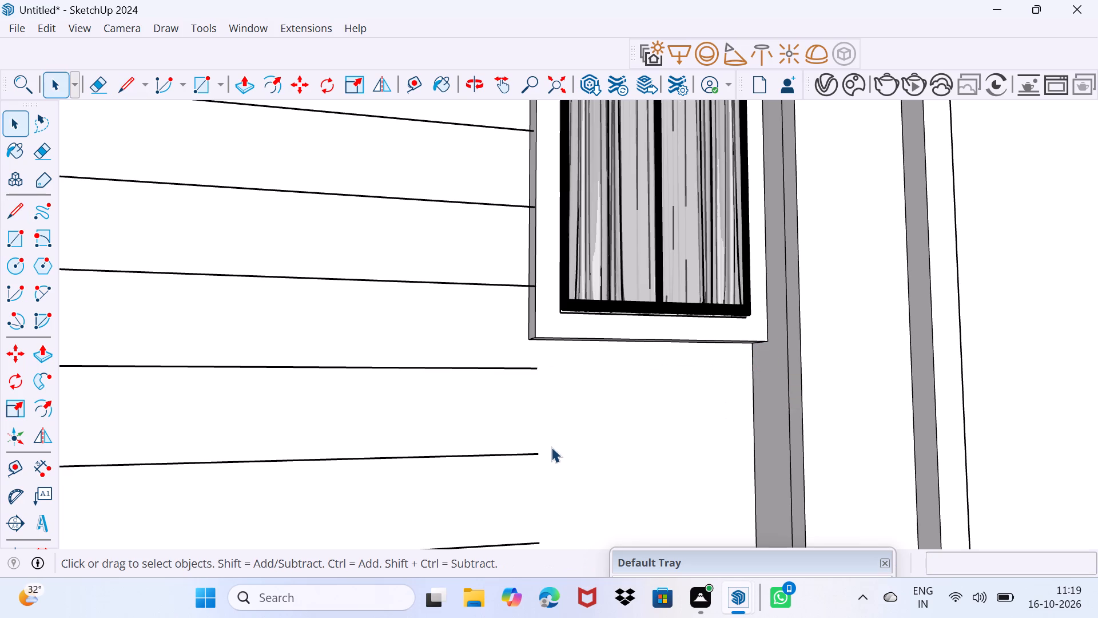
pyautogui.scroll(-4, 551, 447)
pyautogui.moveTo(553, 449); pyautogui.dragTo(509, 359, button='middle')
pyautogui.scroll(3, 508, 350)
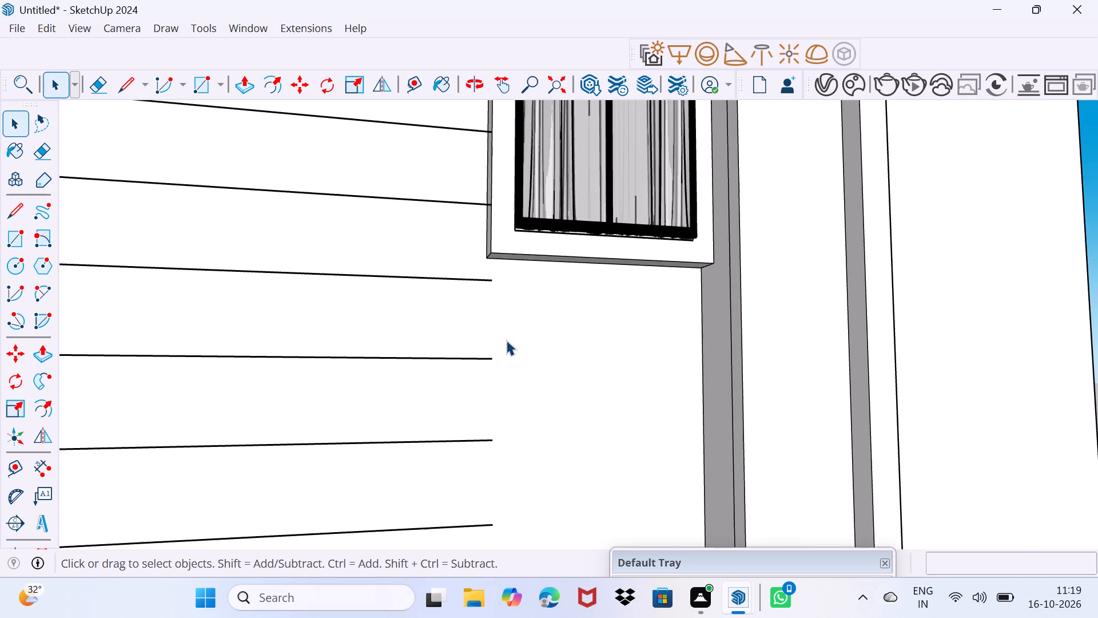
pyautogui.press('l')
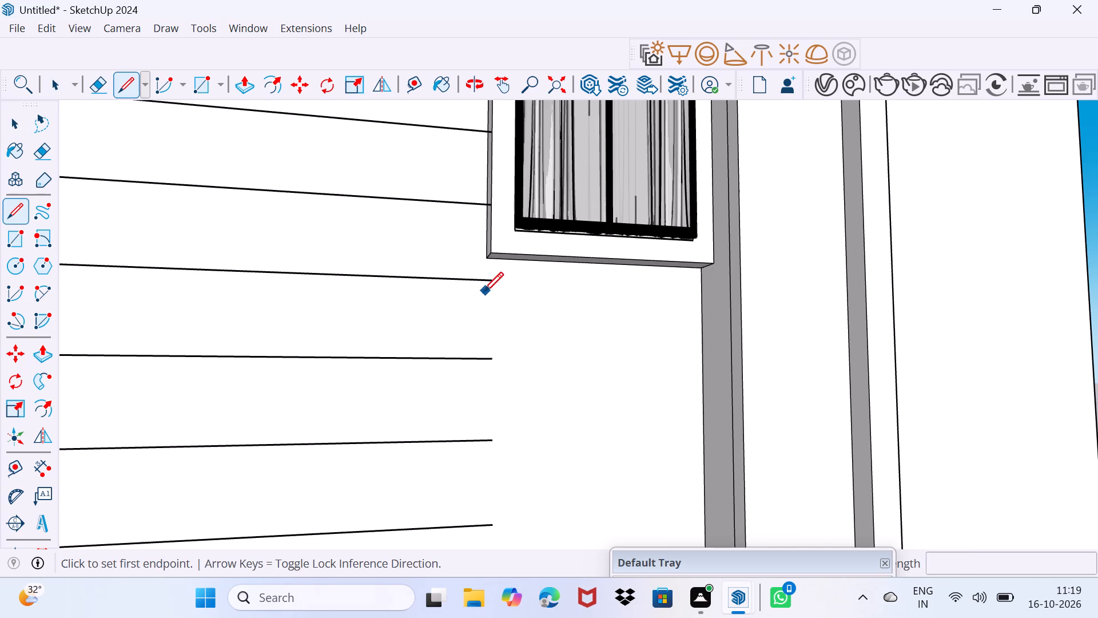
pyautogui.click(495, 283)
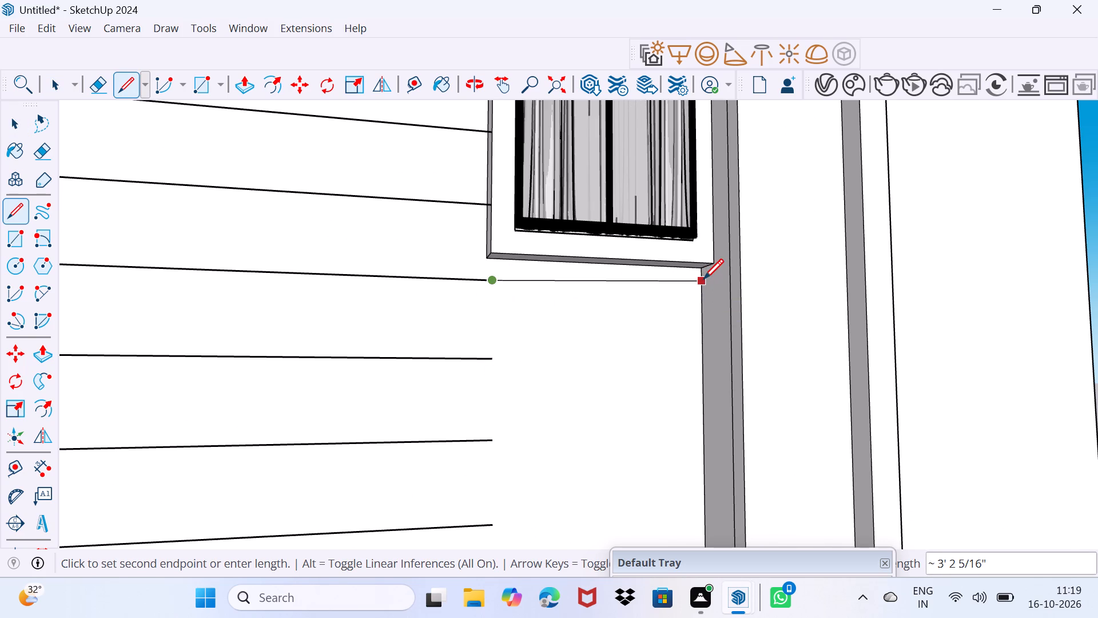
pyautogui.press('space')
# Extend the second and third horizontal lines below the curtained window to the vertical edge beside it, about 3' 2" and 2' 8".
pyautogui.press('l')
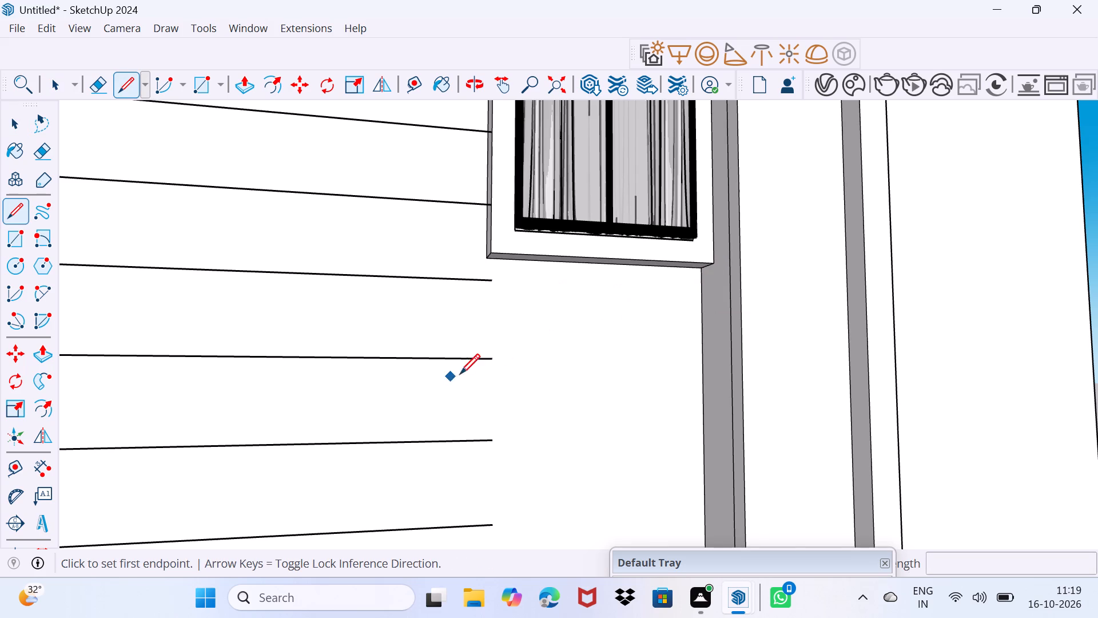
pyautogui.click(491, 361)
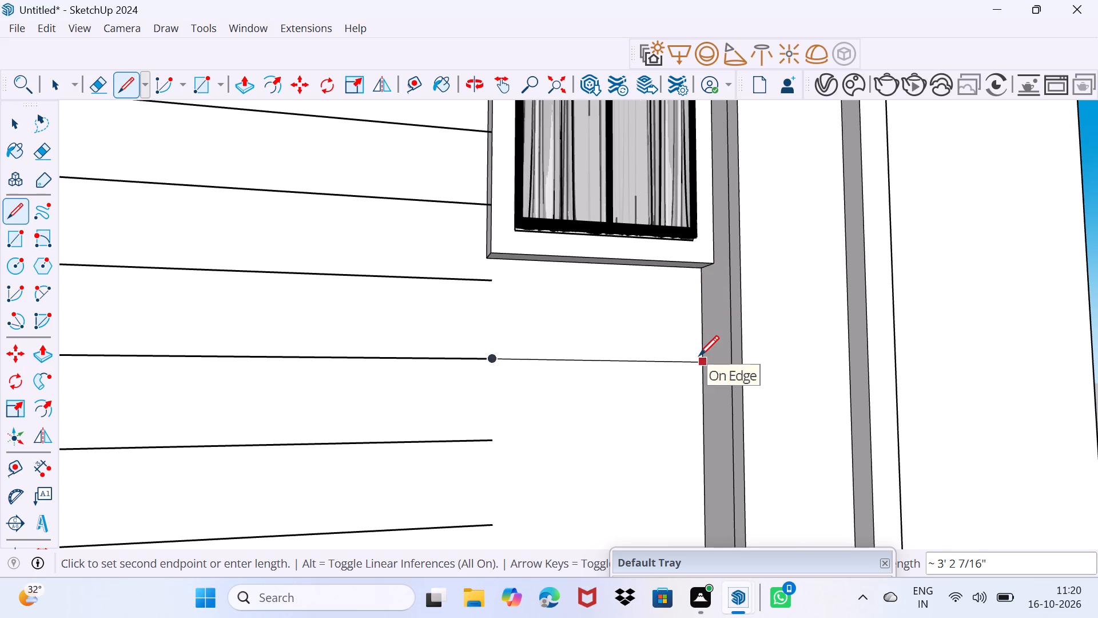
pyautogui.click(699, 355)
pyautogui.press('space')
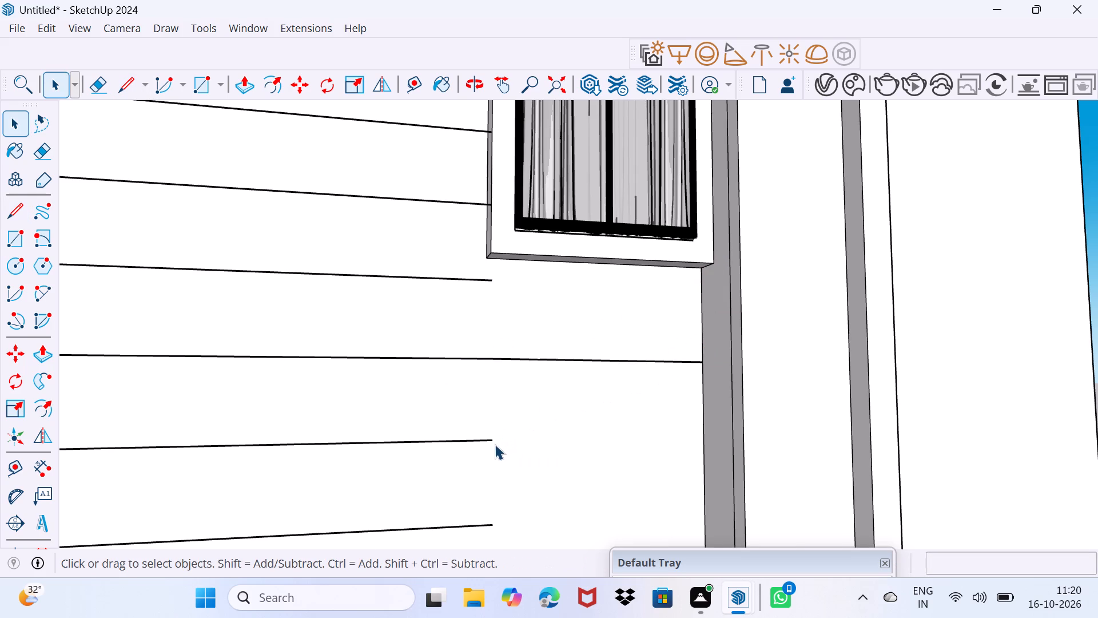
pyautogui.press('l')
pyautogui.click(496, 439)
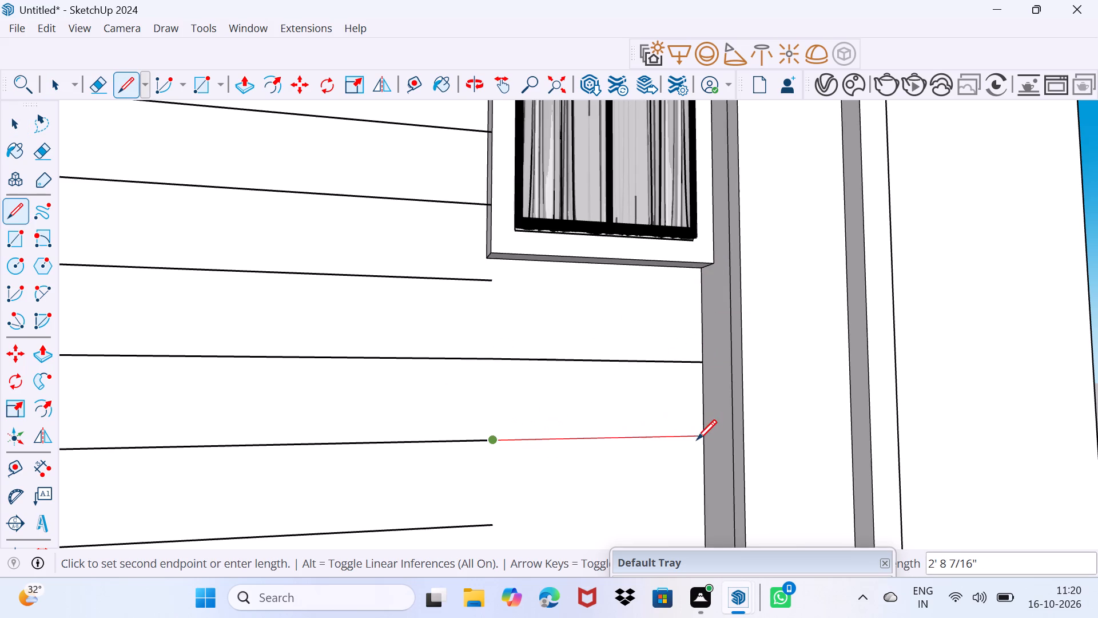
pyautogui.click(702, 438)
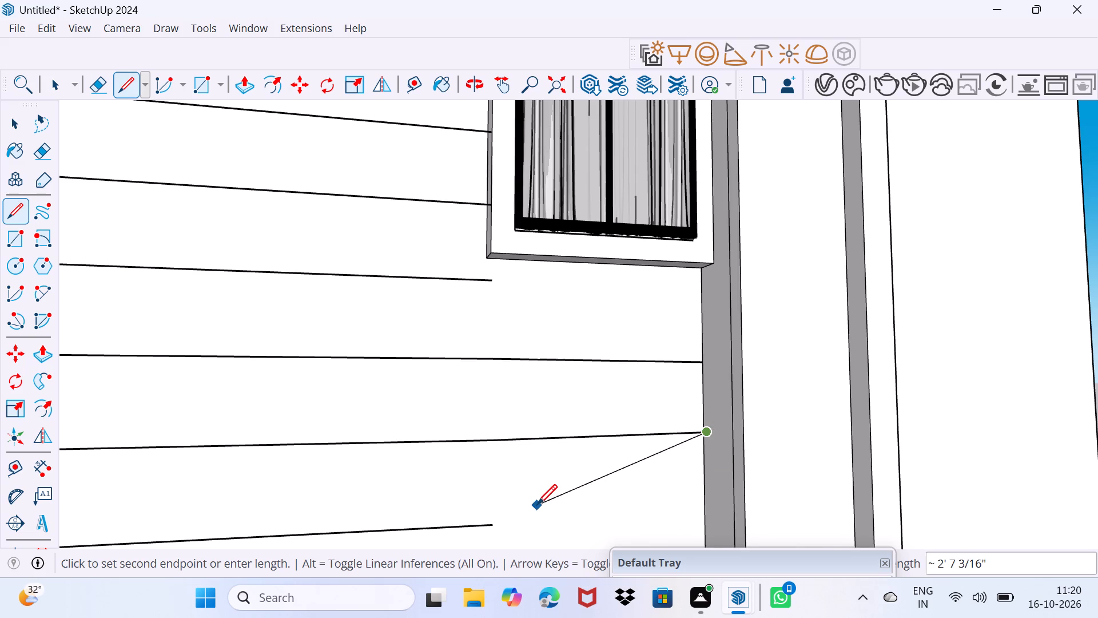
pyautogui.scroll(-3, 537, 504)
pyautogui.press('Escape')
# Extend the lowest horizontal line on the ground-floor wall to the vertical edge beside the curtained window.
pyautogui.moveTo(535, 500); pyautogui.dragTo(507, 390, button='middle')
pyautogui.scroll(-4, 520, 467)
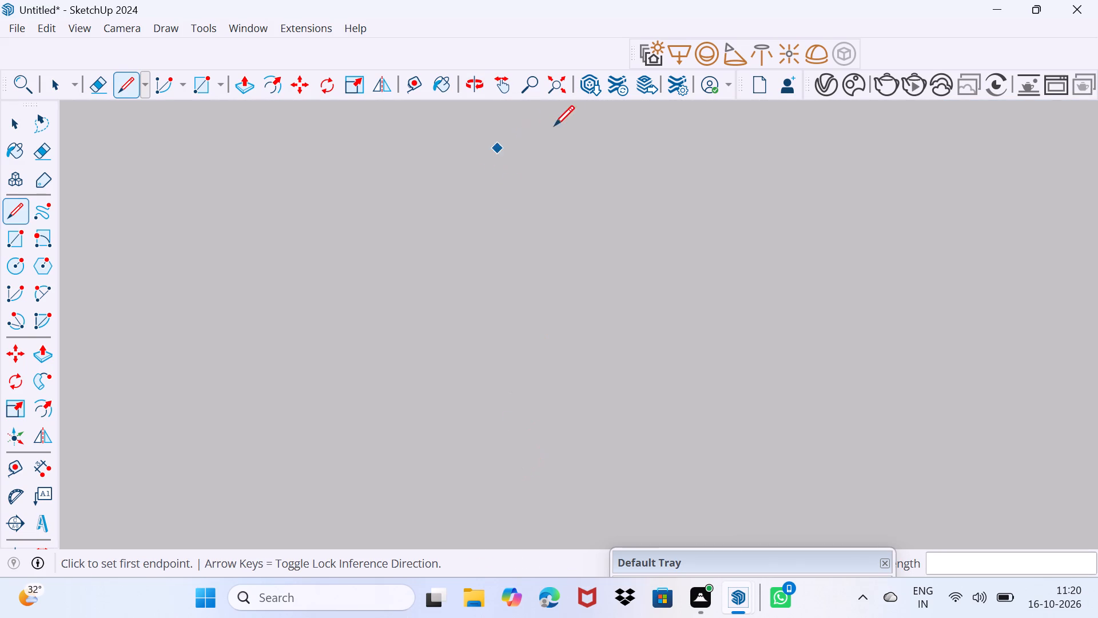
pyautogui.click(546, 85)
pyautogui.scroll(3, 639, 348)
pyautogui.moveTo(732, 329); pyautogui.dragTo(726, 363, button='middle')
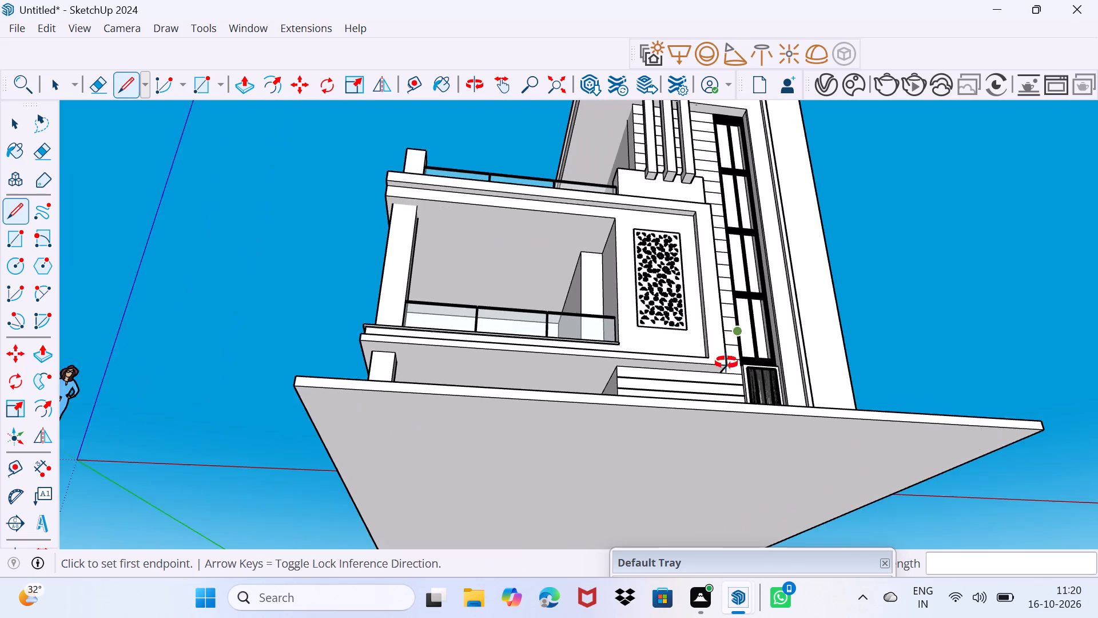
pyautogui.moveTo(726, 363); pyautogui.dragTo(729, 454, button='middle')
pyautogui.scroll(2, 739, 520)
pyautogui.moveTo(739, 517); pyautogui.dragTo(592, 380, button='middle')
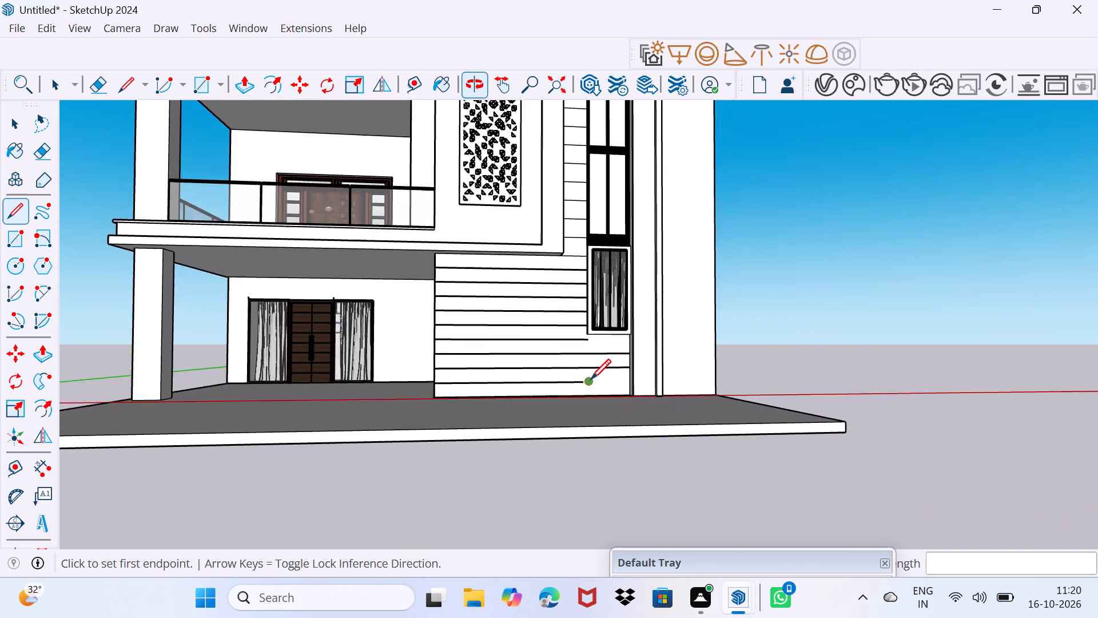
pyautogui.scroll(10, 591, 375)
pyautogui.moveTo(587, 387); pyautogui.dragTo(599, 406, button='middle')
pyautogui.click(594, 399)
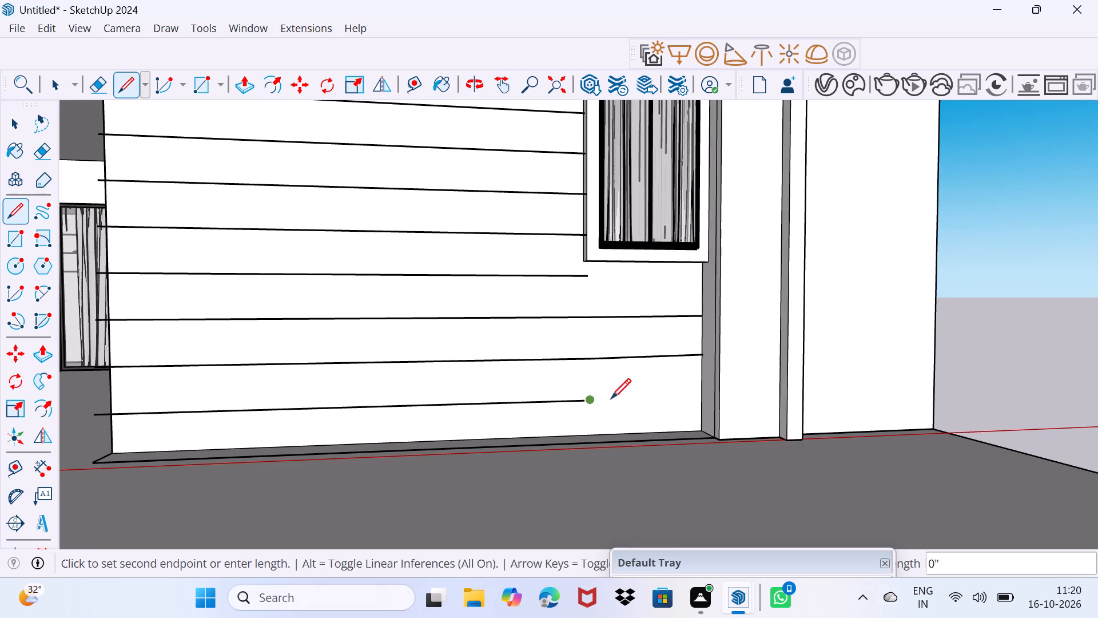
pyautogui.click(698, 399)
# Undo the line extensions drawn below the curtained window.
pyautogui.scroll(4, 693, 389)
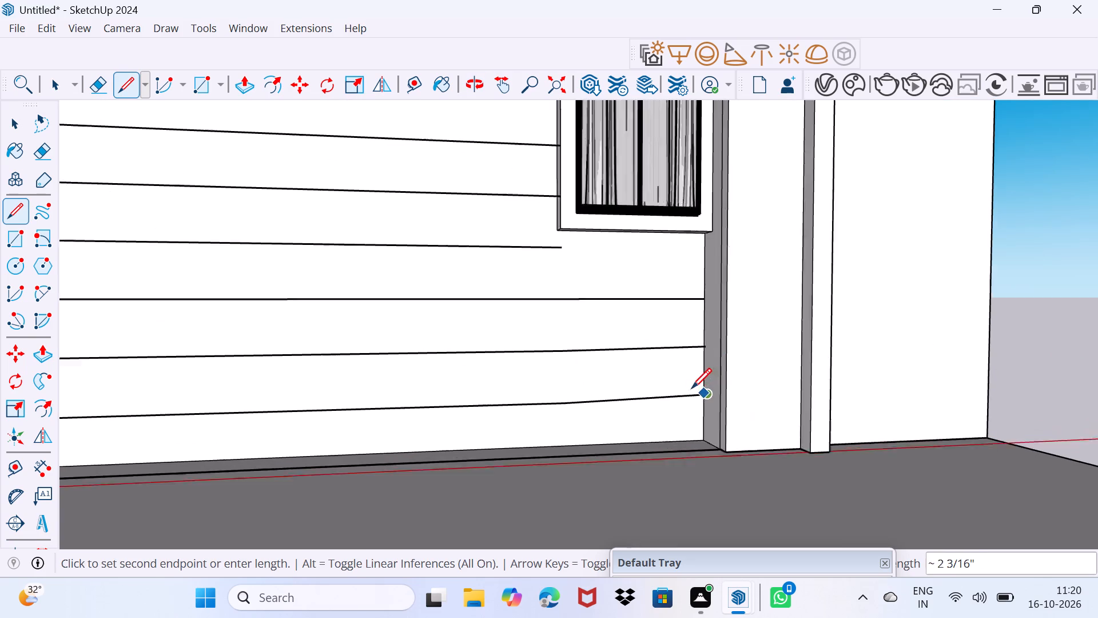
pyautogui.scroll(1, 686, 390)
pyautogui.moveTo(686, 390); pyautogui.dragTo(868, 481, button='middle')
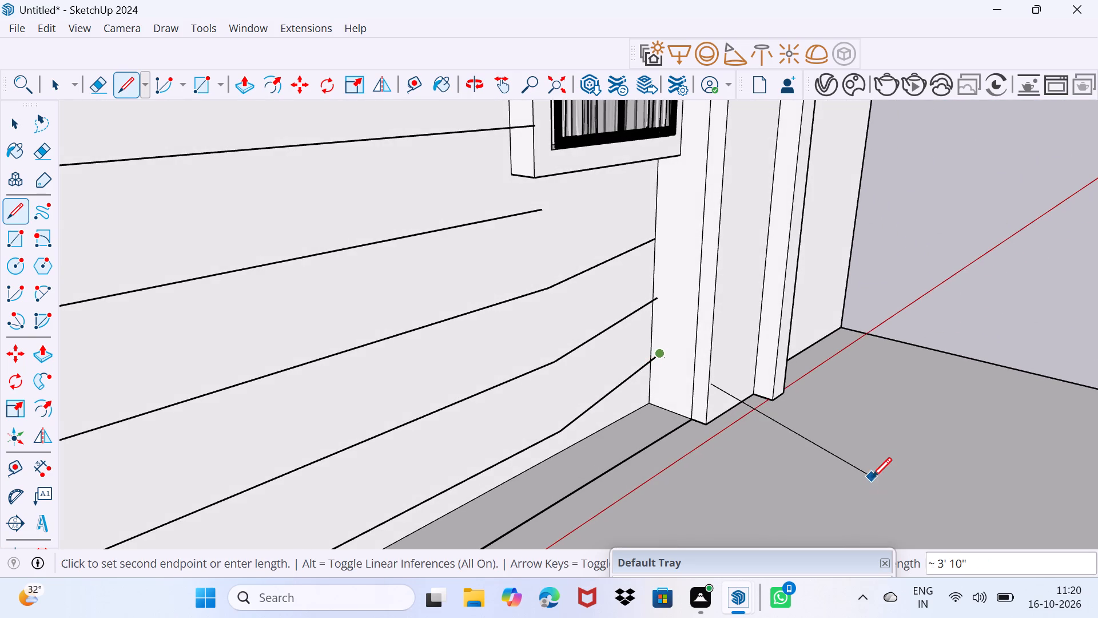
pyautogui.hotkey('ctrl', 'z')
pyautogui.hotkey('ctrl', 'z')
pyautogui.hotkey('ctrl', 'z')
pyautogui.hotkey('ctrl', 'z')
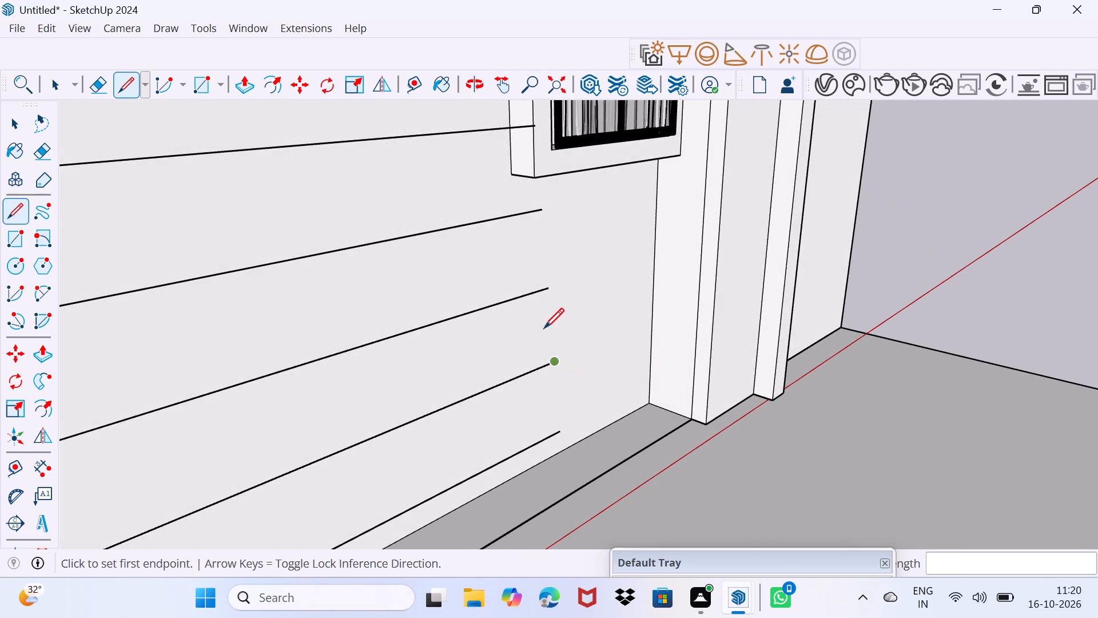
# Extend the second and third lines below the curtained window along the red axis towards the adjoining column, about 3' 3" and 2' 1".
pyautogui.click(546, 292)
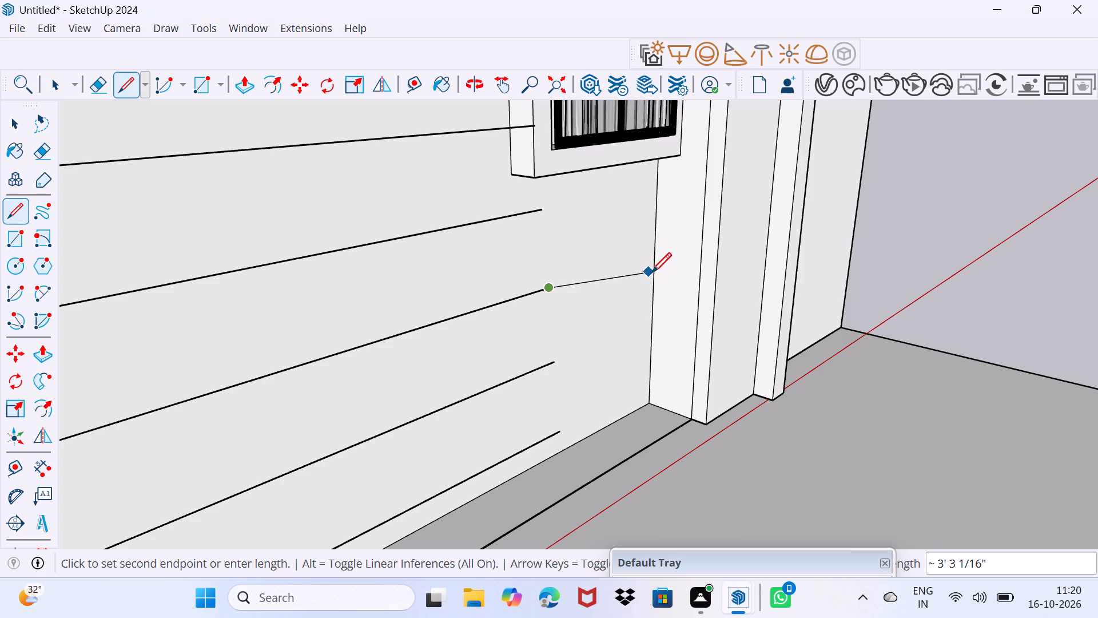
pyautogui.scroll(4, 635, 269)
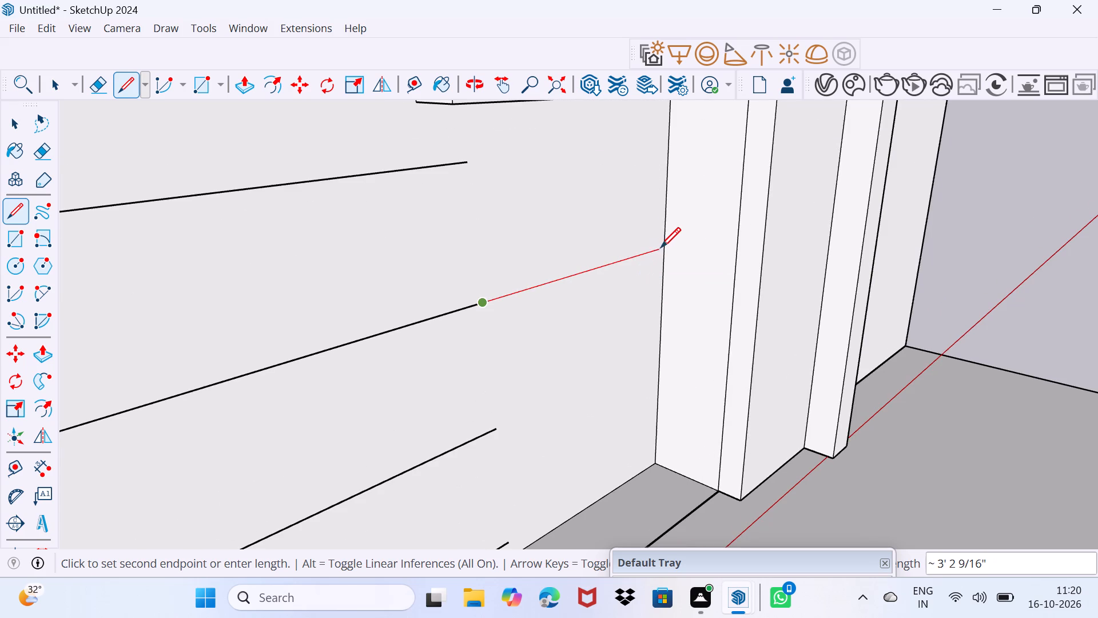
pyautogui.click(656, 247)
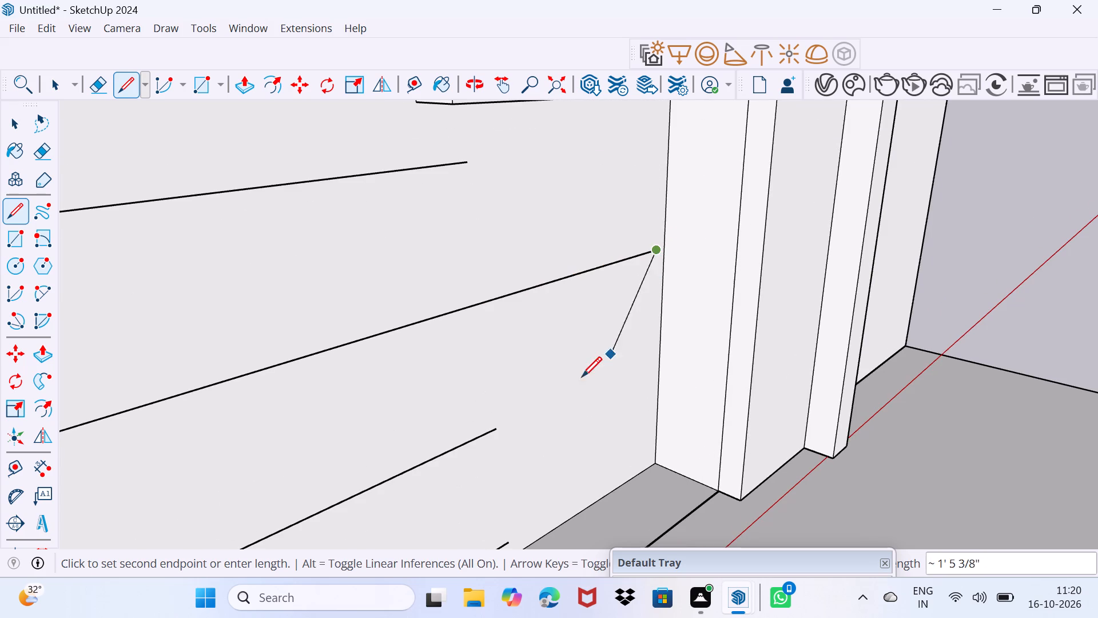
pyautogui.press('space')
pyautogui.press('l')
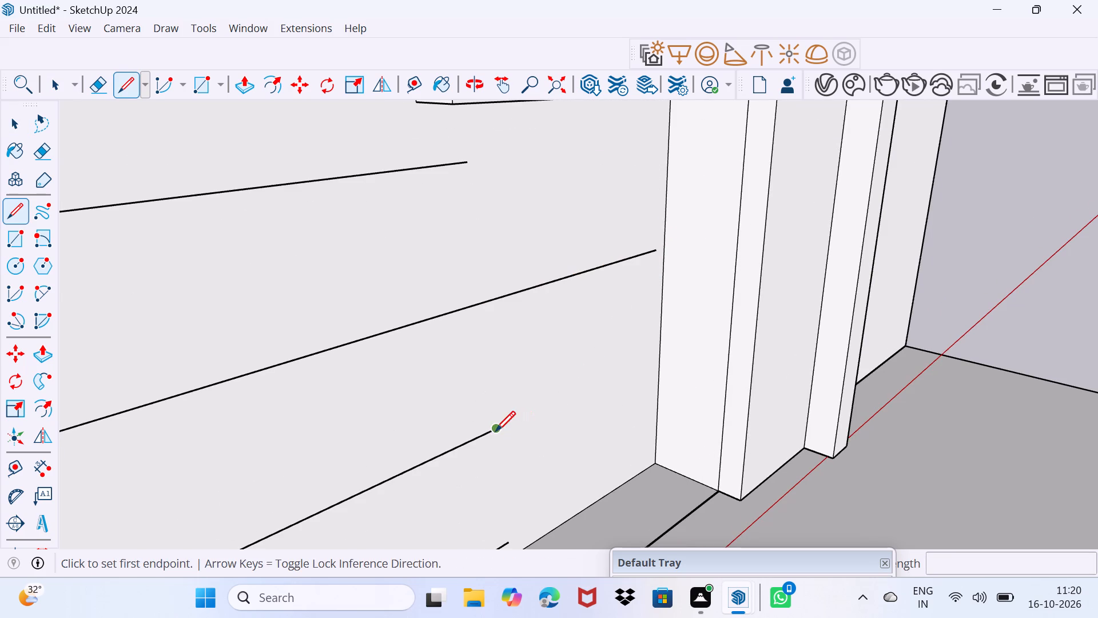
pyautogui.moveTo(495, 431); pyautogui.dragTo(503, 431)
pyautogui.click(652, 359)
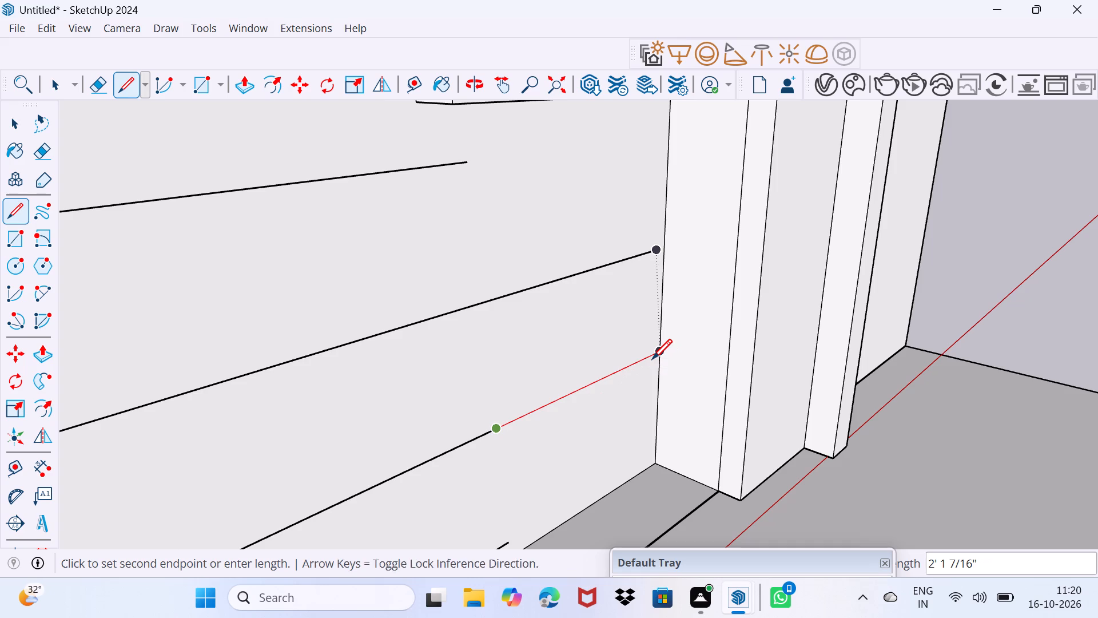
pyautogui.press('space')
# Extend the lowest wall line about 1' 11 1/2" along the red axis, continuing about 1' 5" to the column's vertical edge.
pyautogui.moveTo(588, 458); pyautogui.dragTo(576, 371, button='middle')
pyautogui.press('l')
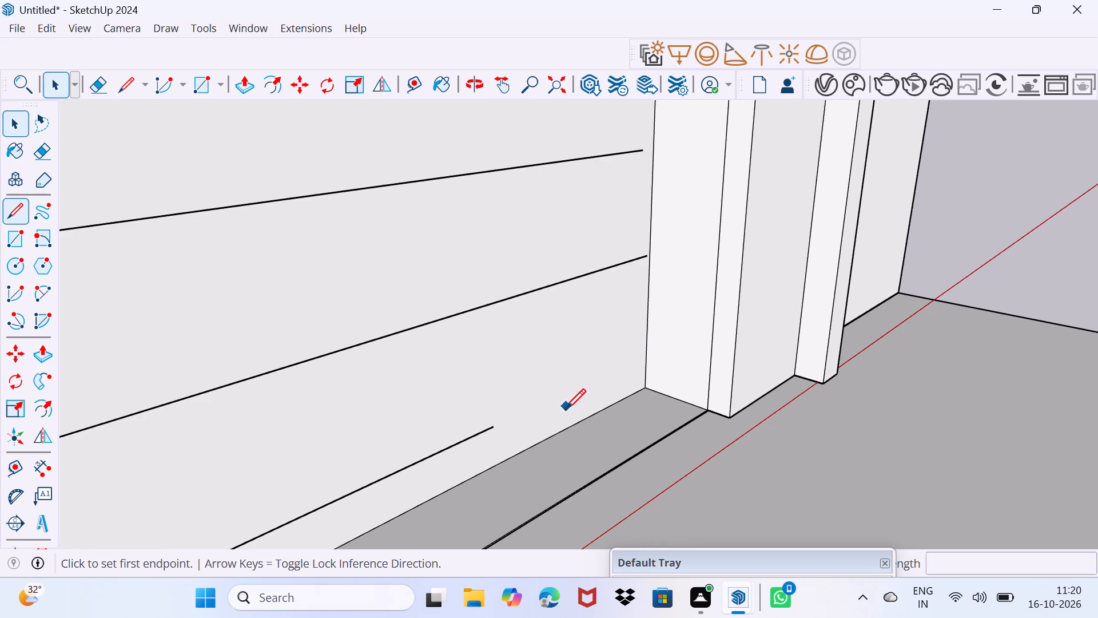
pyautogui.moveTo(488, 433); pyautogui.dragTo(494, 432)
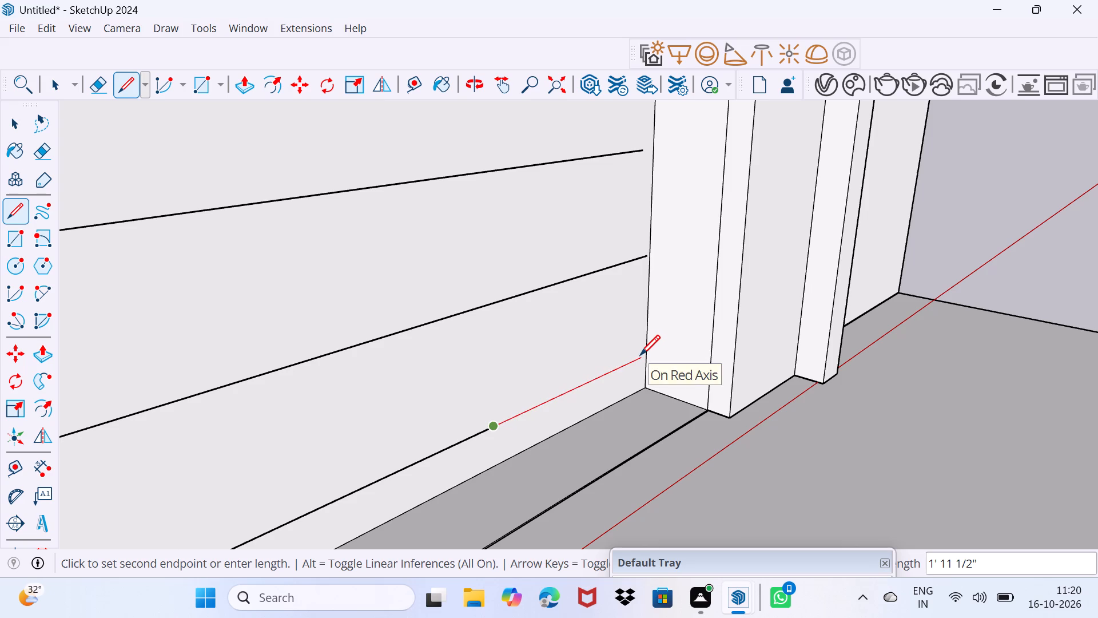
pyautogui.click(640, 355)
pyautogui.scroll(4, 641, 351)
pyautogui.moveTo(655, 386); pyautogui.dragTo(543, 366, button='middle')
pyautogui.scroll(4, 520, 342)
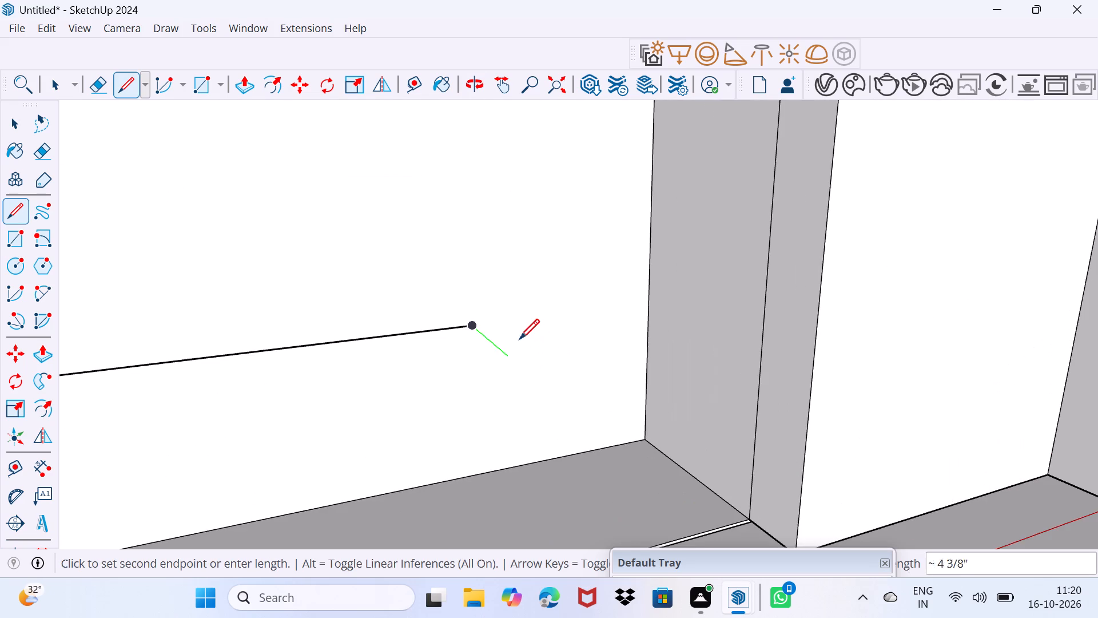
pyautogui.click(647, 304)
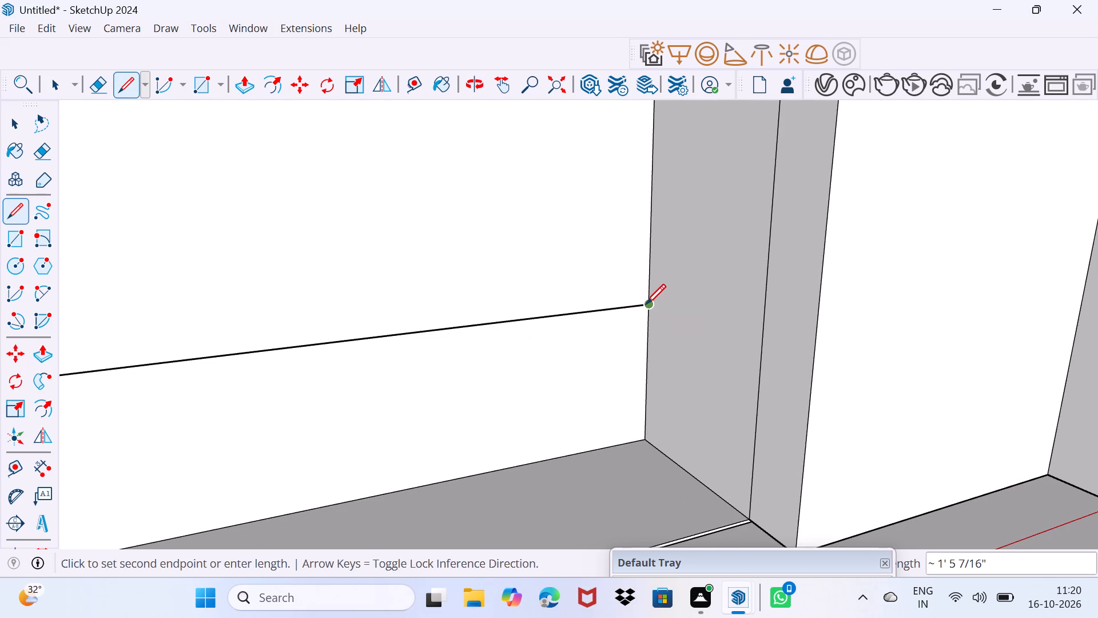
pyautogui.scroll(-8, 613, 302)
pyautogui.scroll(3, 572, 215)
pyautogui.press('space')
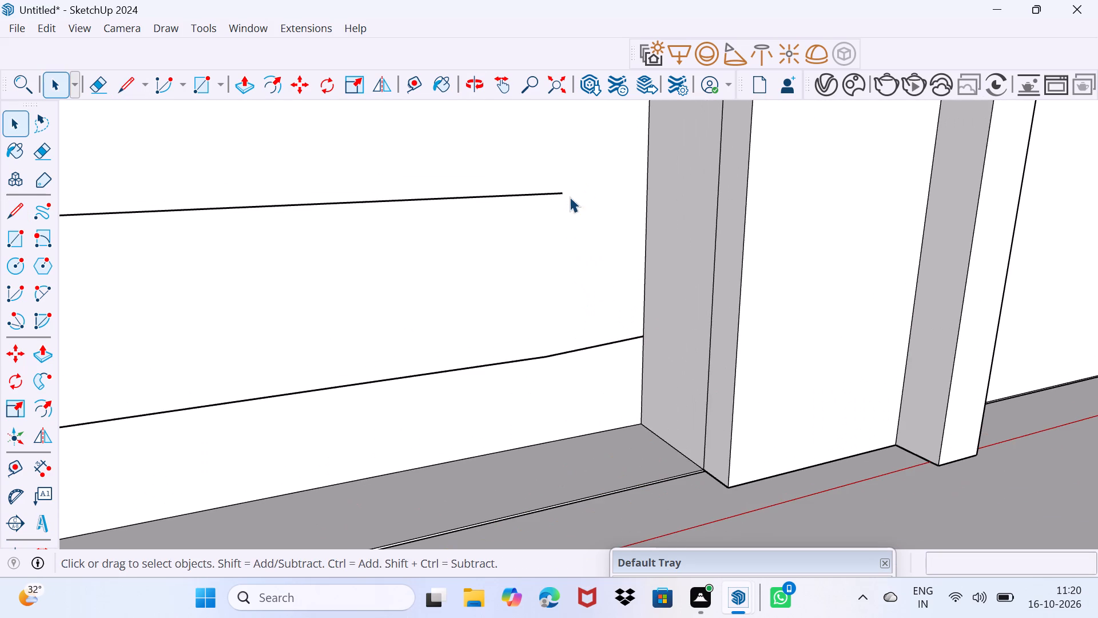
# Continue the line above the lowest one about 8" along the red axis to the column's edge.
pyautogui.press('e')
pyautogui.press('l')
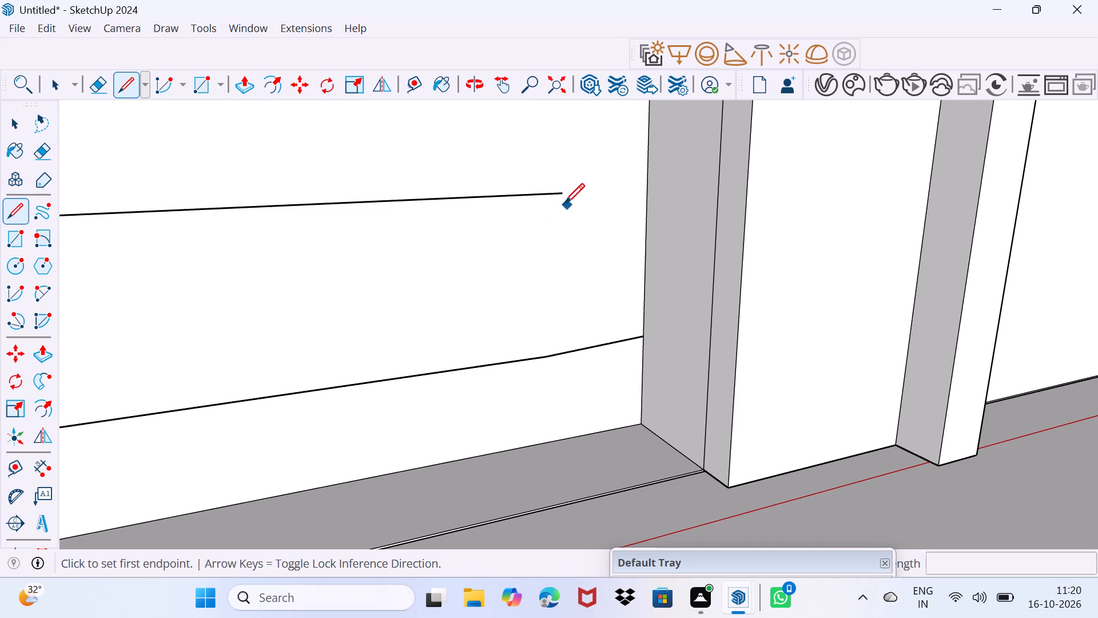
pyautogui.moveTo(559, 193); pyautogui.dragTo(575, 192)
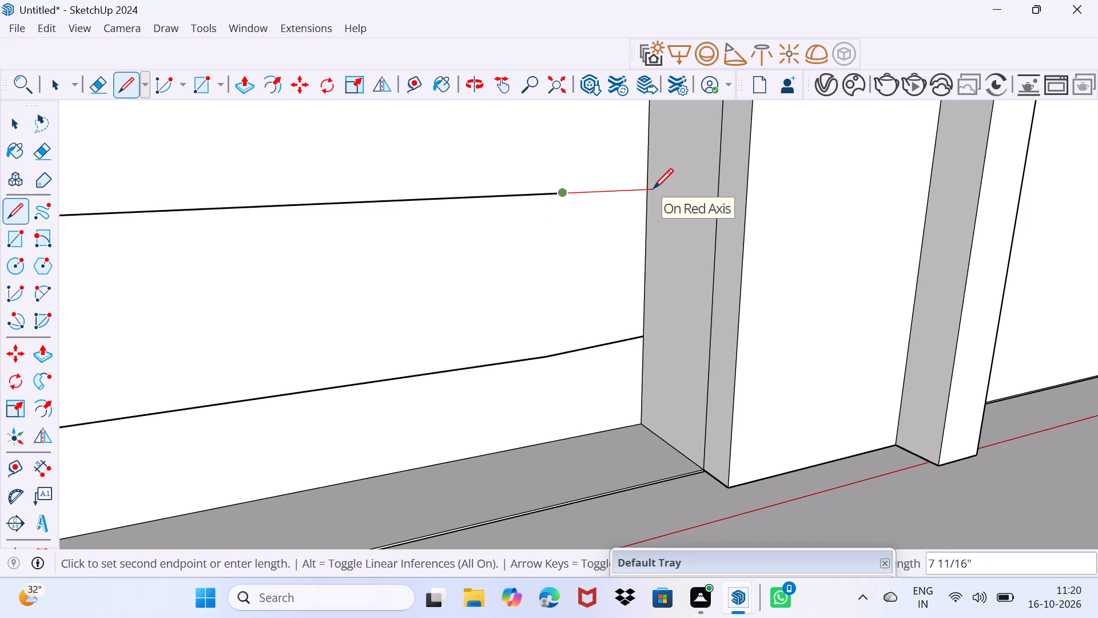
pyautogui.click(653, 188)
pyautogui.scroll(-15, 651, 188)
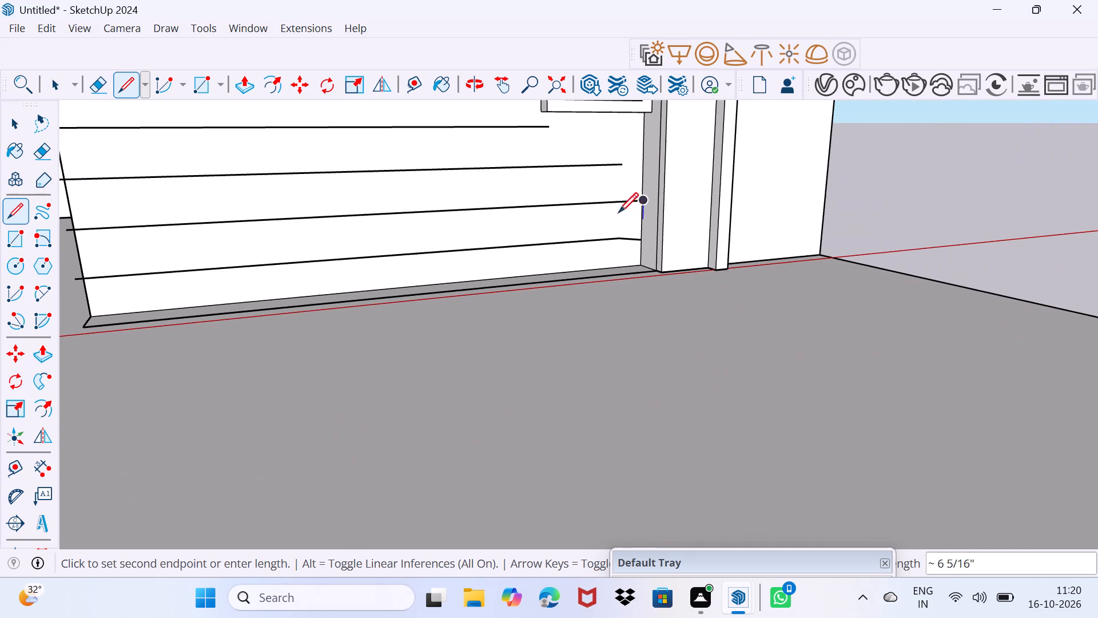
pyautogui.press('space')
# Undo the line extensions together with the copied and divided horizontal lines on the ground-floor wall.
pyautogui.scroll(10, 629, 184)
pyautogui.moveTo(612, 196); pyautogui.dragTo(612, 207, button='middle')
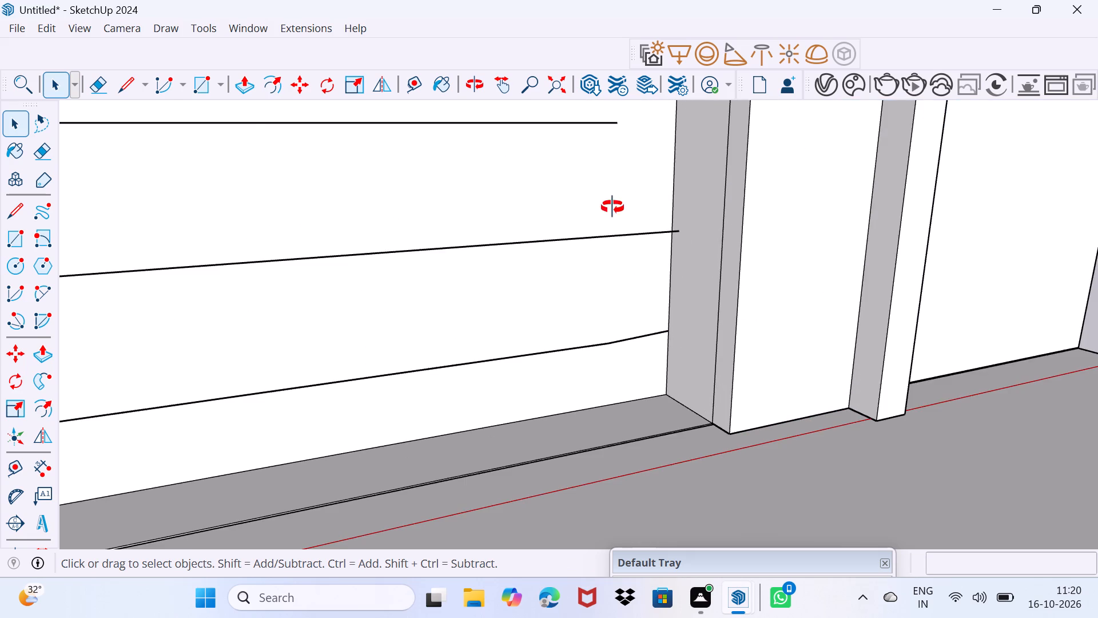
pyautogui.moveTo(612, 207); pyautogui.dragTo(865, 322, button='middle')
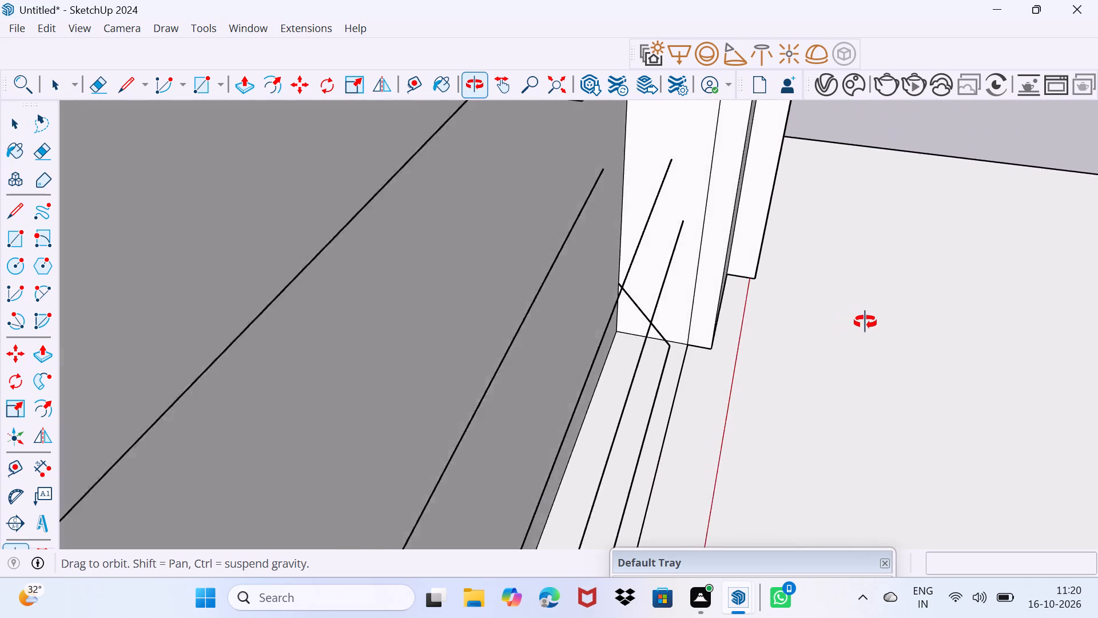
pyautogui.moveTo(865, 322); pyautogui.dragTo(671, 312, button='middle')
pyautogui.hotkey('ctrl', 'z')
pyautogui.hotkey('ctrl', 'z')
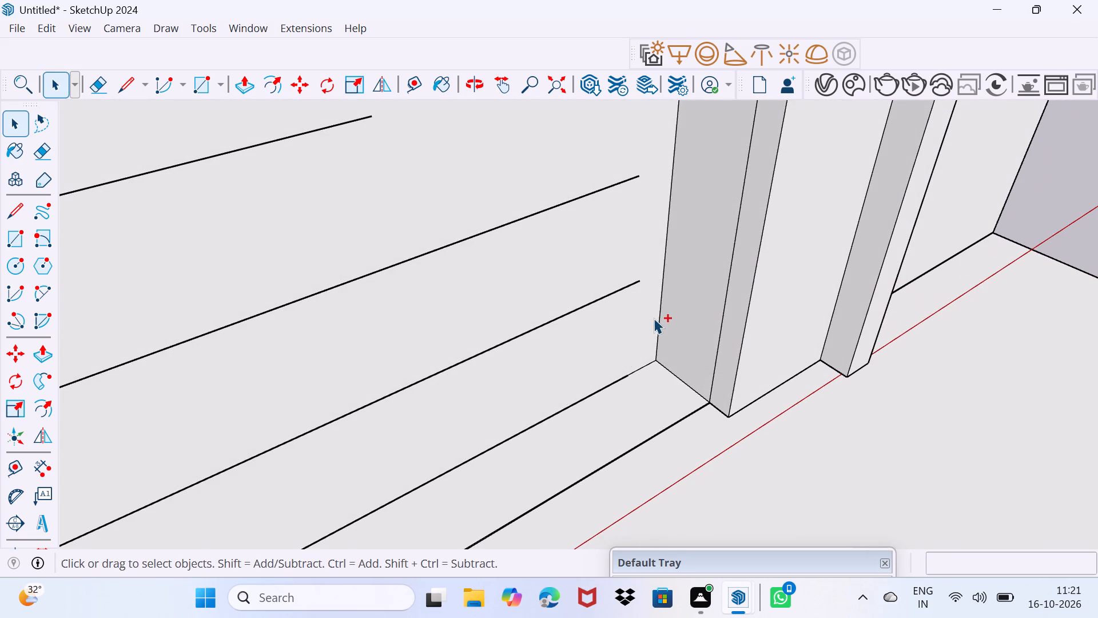
pyautogui.hotkey('ctrl', 'z')
pyautogui.hotkey('ctrl', 'z')
pyautogui.hotkey('ctrl', 'z')
pyautogui.hotkey('ctrl', 'z')
# Examine the ground-floor wall from below the curtained window to its base corner.
pyautogui.scroll(-4, 562, 343)
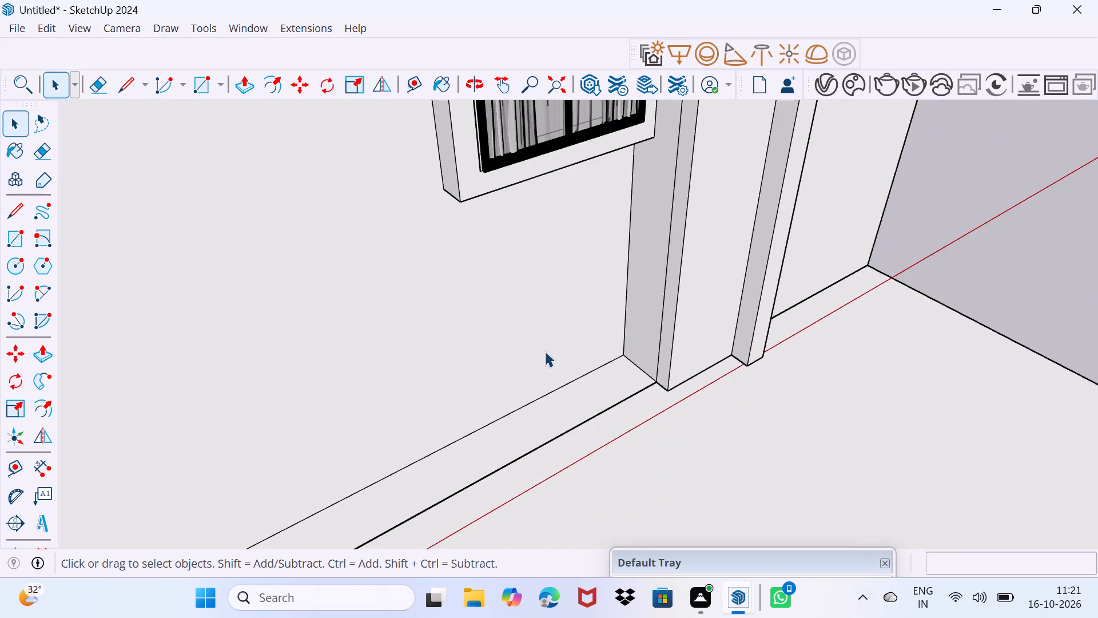
pyautogui.scroll(-13, 545, 351)
pyautogui.moveTo(397, 422); pyautogui.dragTo(387, 250, button='middle')
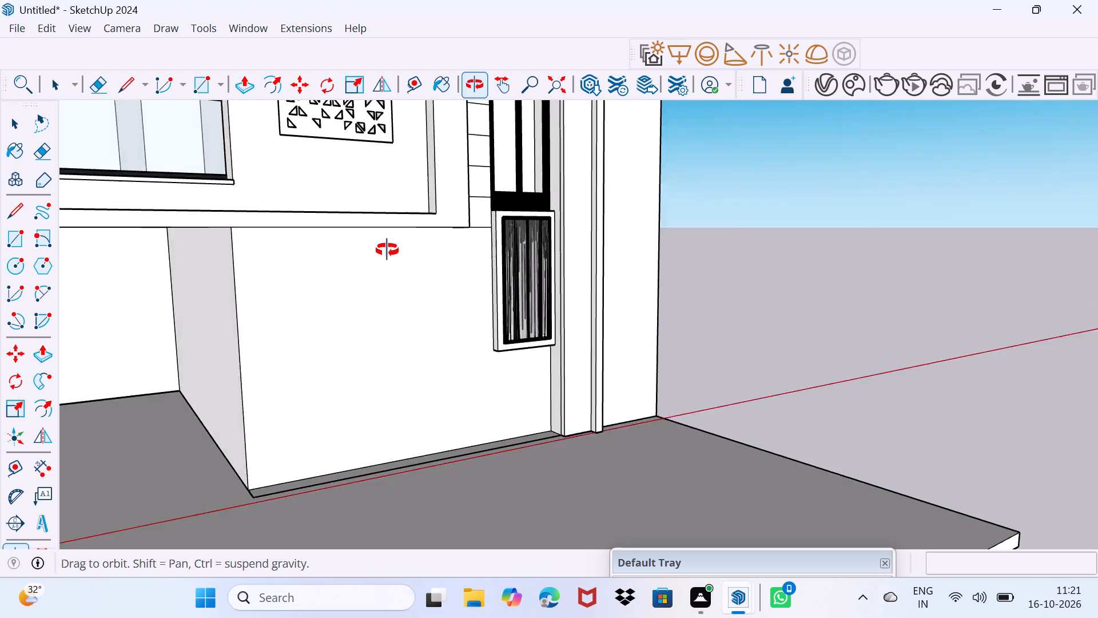
pyautogui.moveTo(387, 250); pyautogui.dragTo(387, 241, button='middle')
pyautogui.scroll(7, 343, 289)
pyautogui.scroll(-5, 316, 278)
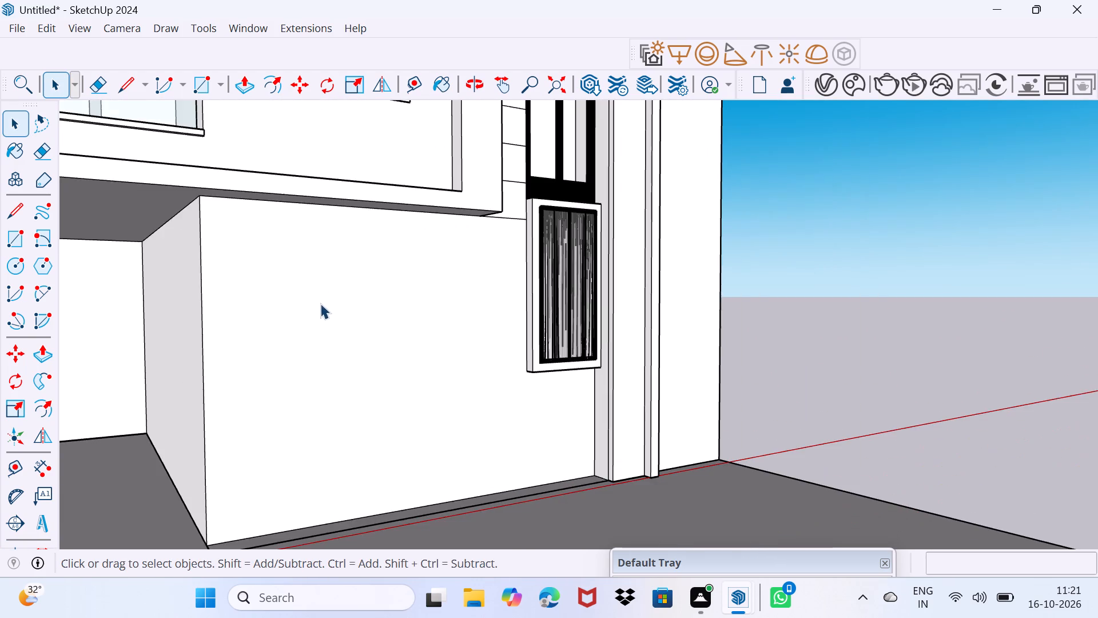
pyautogui.moveTo(328, 354); pyautogui.dragTo(515, 283, button='middle')
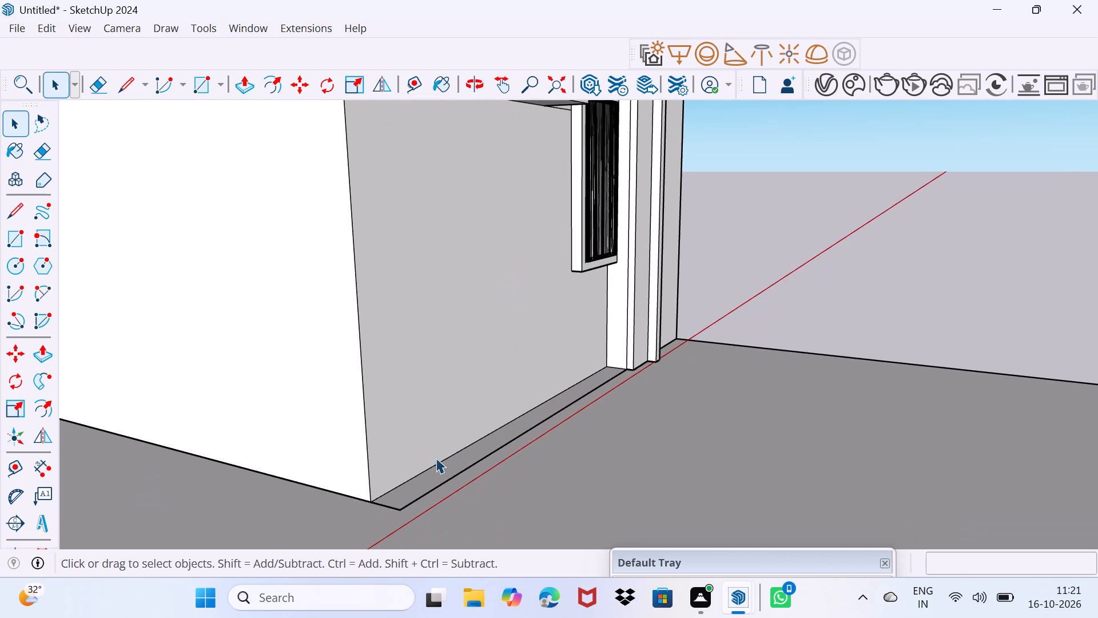
# Copy the ground-floor wall's bottom edge about 9' 11 13/16" up to the wall's top corner and divide the distance into 8 equal spaces.
pyautogui.scroll(2, 436, 458)
pyautogui.scroll(3, 351, 500)
pyautogui.moveTo(466, 530); pyautogui.dragTo(448, 557, button='middle')
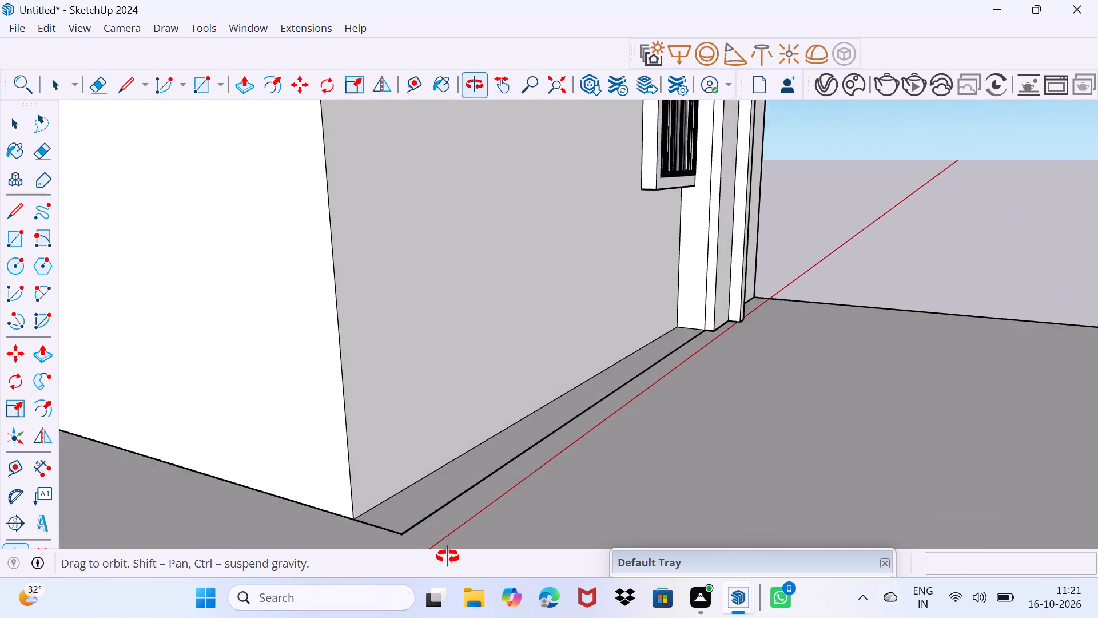
pyautogui.moveTo(448, 557); pyautogui.dragTo(470, 567, button='middle')
pyautogui.click(411, 512)
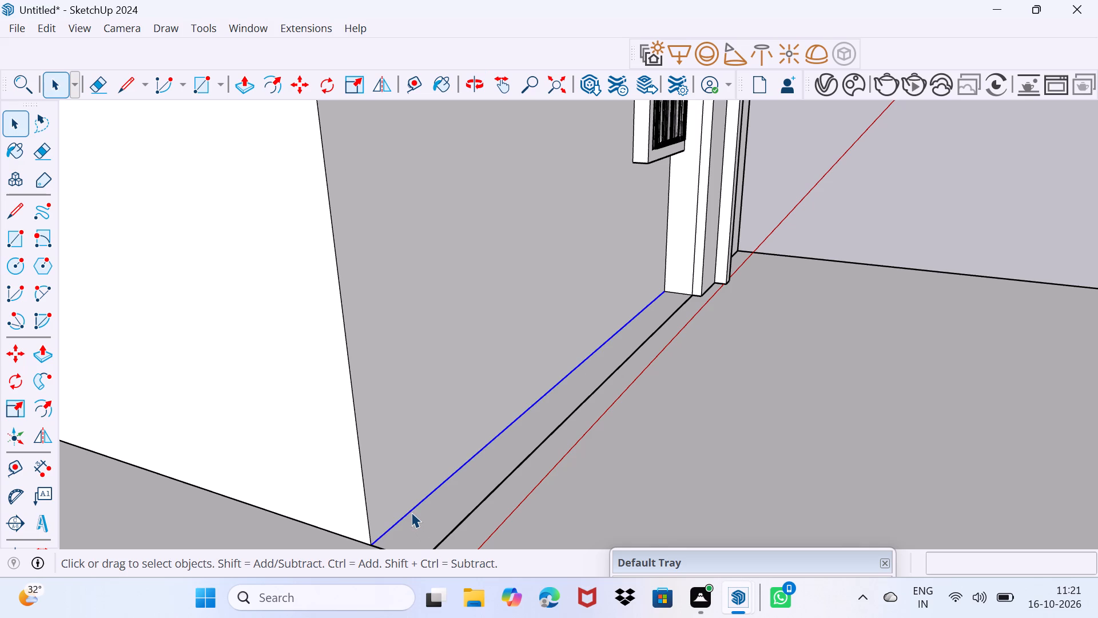
pyautogui.scroll(-5, 411, 512)
pyautogui.press('m')
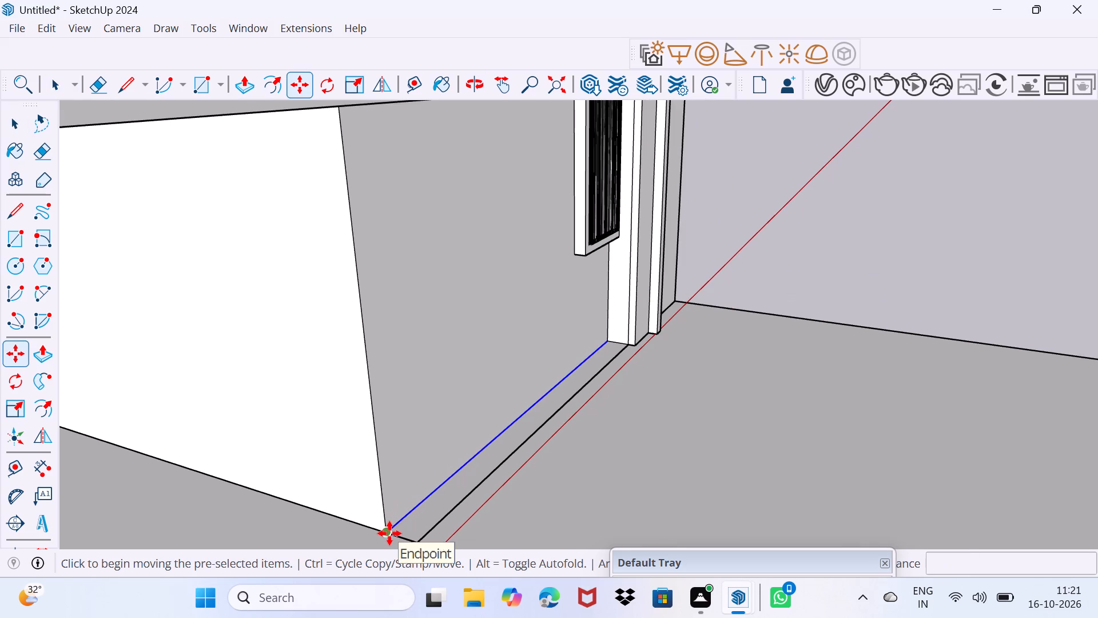
pyautogui.click(389, 533)
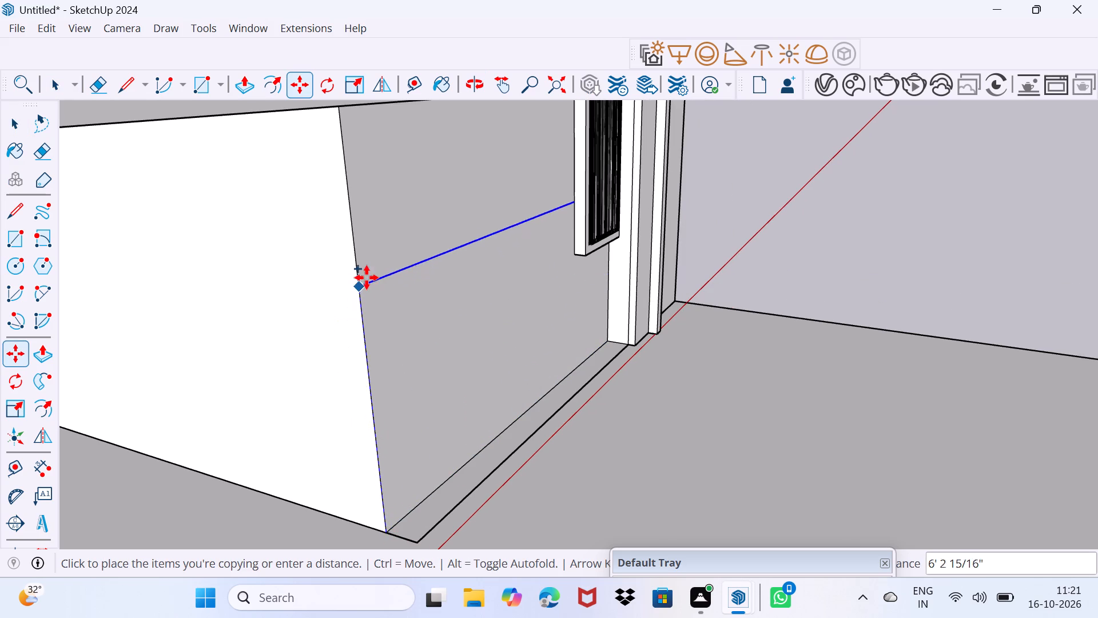
pyautogui.moveTo(367, 278); pyautogui.dragTo(424, 377, button='middle')
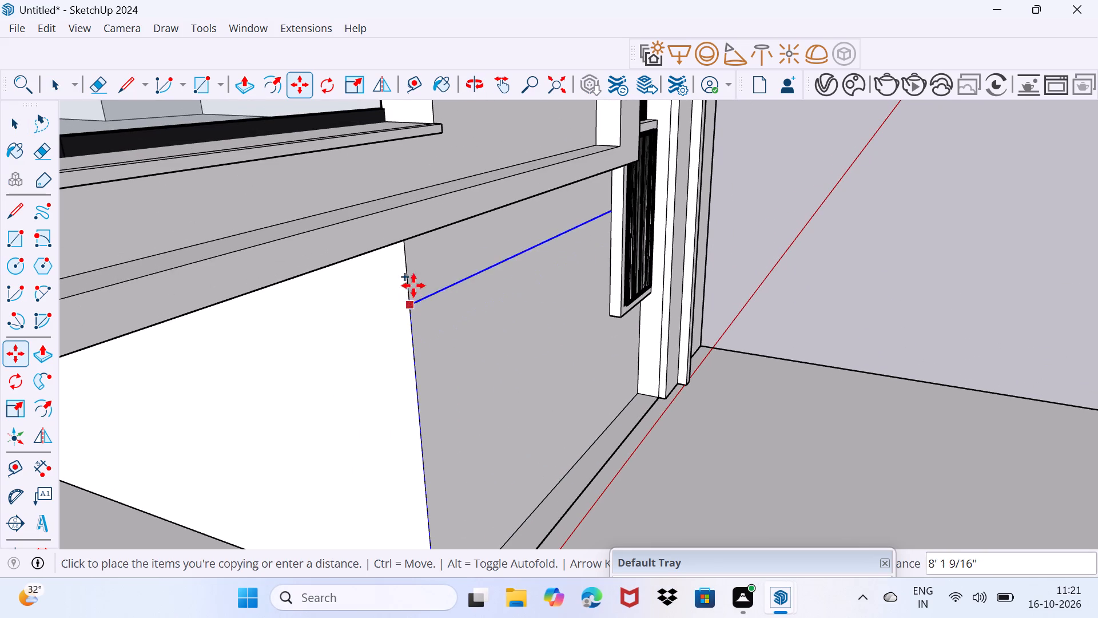
pyautogui.moveTo(415, 273); pyautogui.dragTo(402, 240, button='middle')
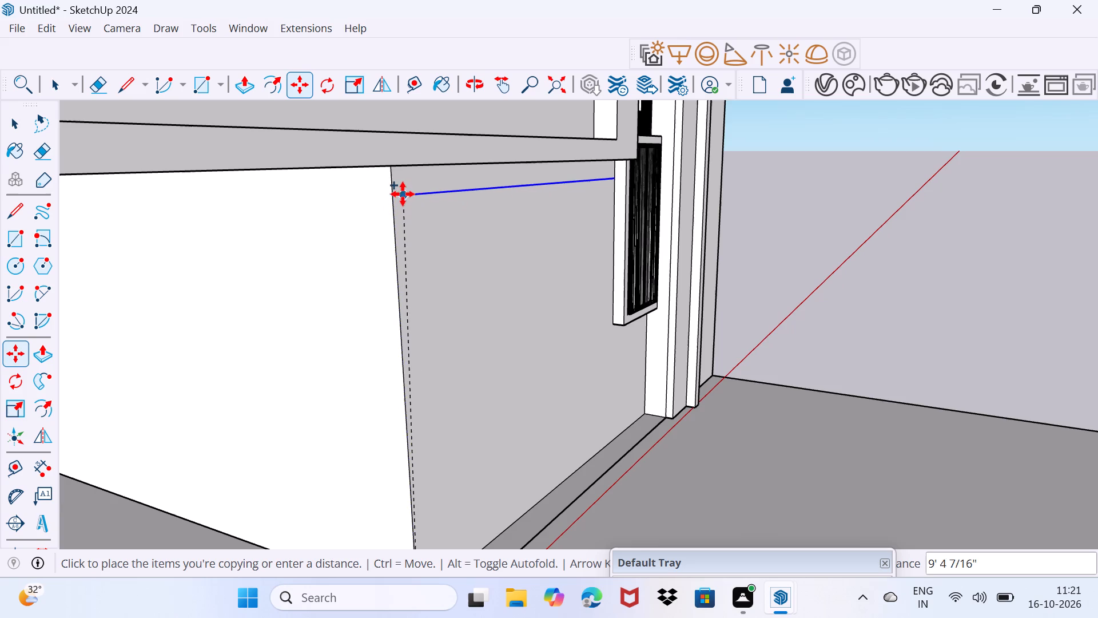
pyautogui.scroll(8, 398, 189)
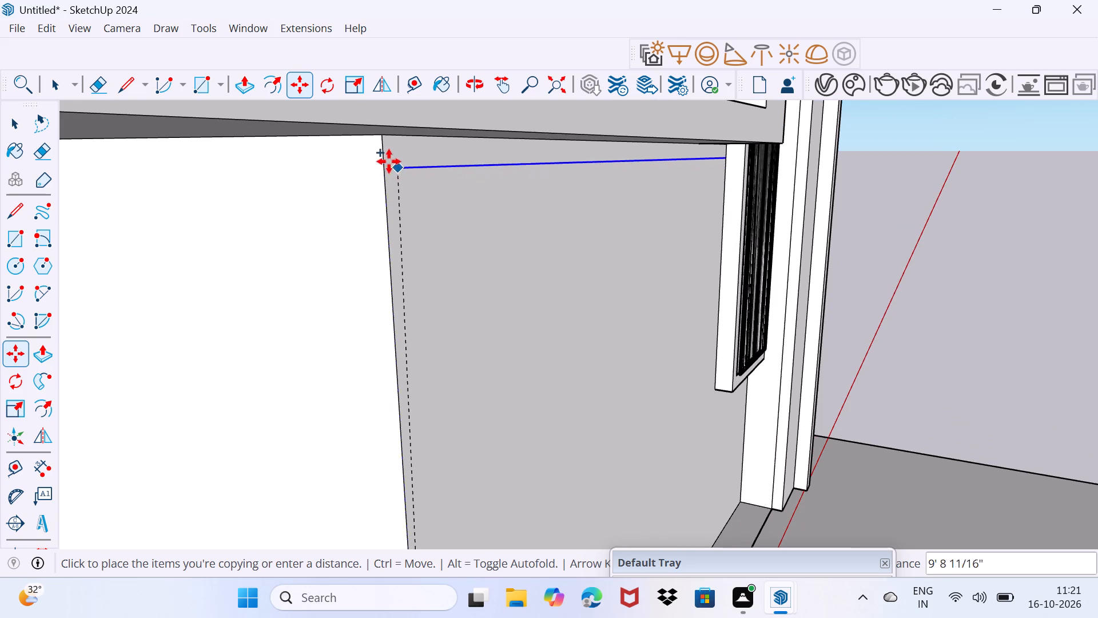
pyautogui.click(380, 144)
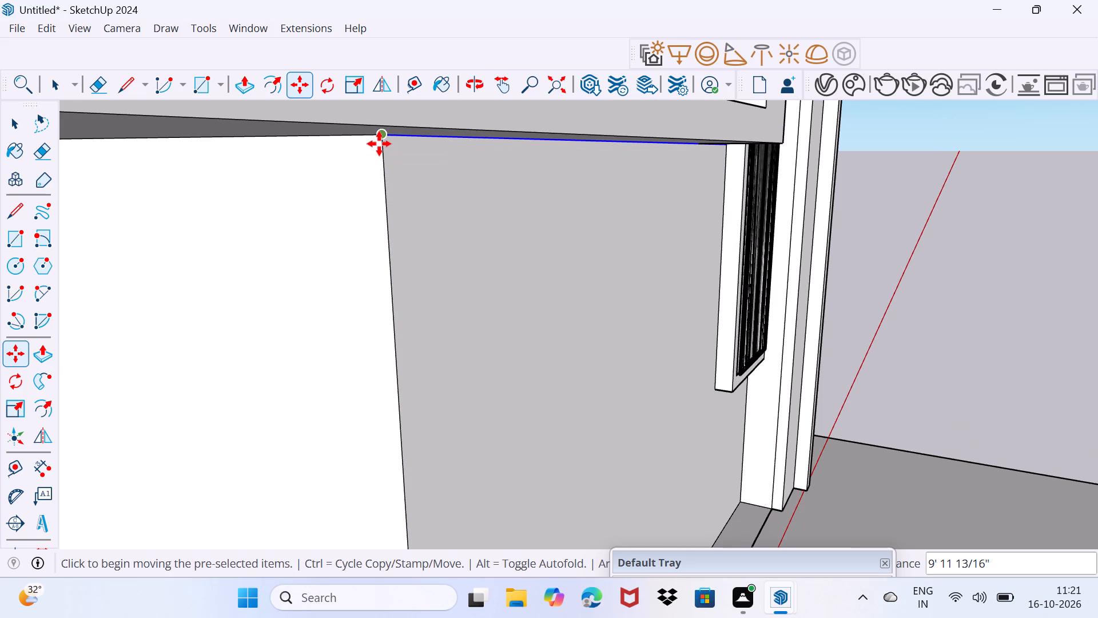
pyautogui.press('/')
pyautogui.press('8')
pyautogui.press('Return')
pyautogui.press('space')
# Examine the divided ground-floor wall beside the curtained window and the facade above it up to the tower roof.
pyautogui.scroll(-4, 425, 194)
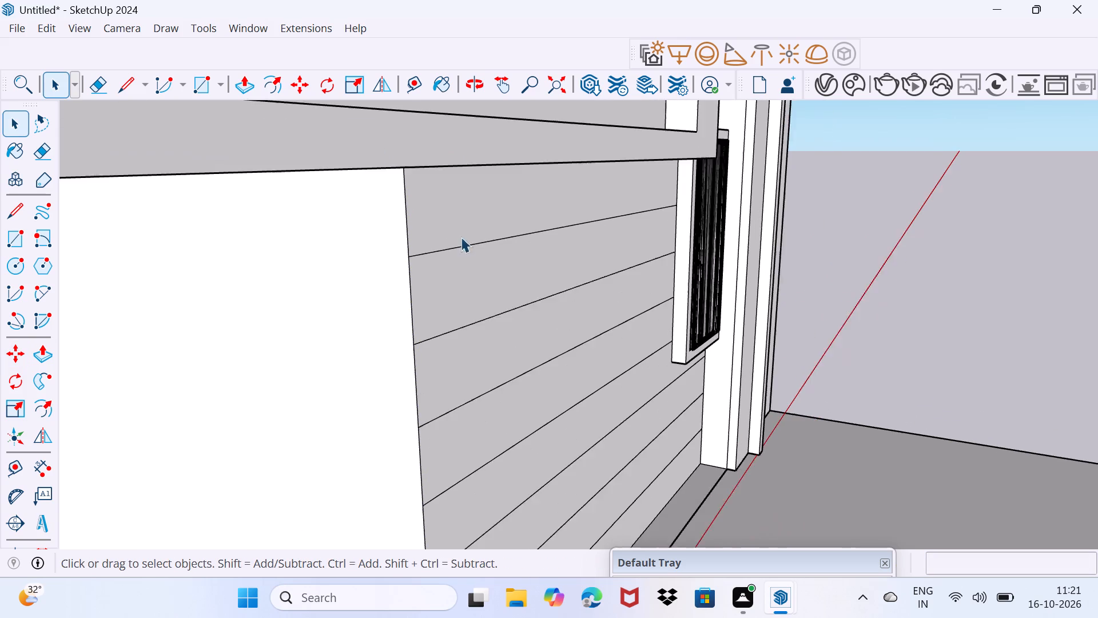
pyautogui.scroll(-1, 461, 237)
pyautogui.moveTo(634, 302); pyautogui.dragTo(319, 284, button='middle')
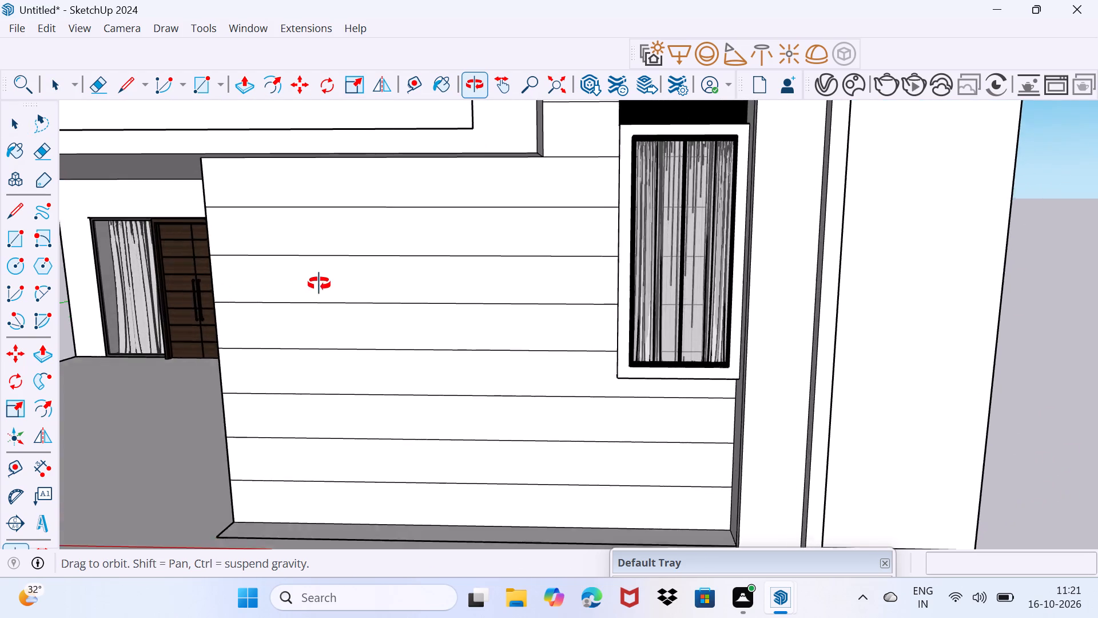
pyautogui.moveTo(319, 284); pyautogui.dragTo(369, 270, button='middle')
pyautogui.scroll(-6, 371, 270)
pyautogui.scroll(1, 420, 396)
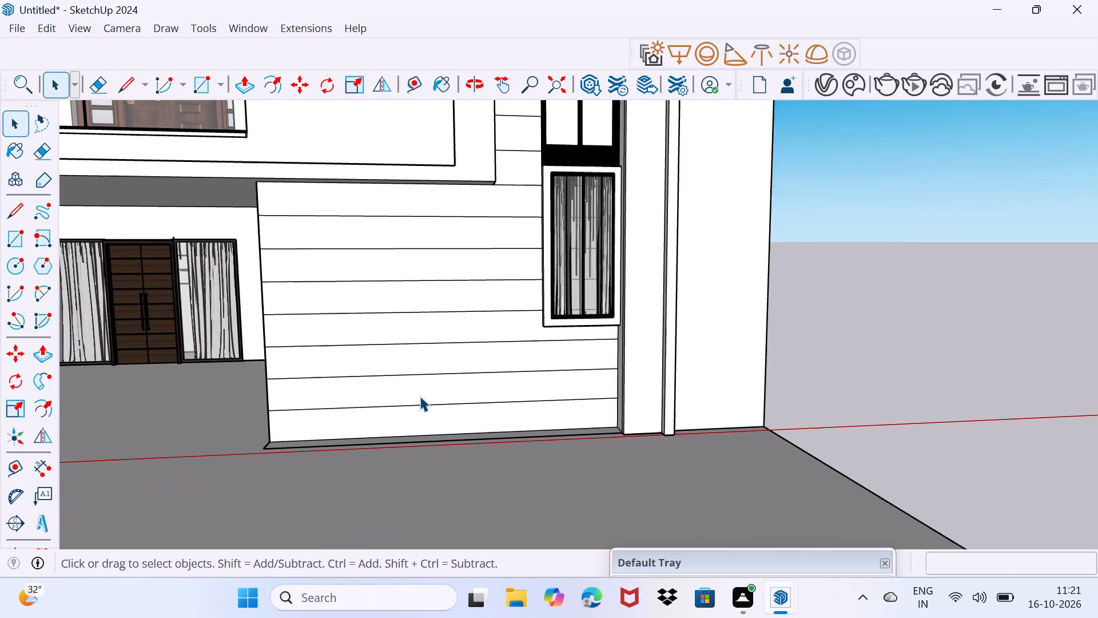
pyautogui.scroll(-4, 433, 388)
pyautogui.moveTo(435, 341); pyautogui.dragTo(455, 462, button='middle')
pyautogui.keyDown('shift'); pyautogui.moveTo(451, 423); pyautogui.dragTo(463, 558, button='middle'); pyautogui.keyUp('shift')
pyautogui.keyDown('shift'); pyautogui.scroll(-1, 452, 427); pyautogui.keyUp('shift')
pyautogui.keyDown('shift'); pyautogui.moveTo(484, 417); pyautogui.dragTo(488, 514, button='middle'); pyautogui.keyUp('shift')
pyautogui.scroll(-2, 499, 404)
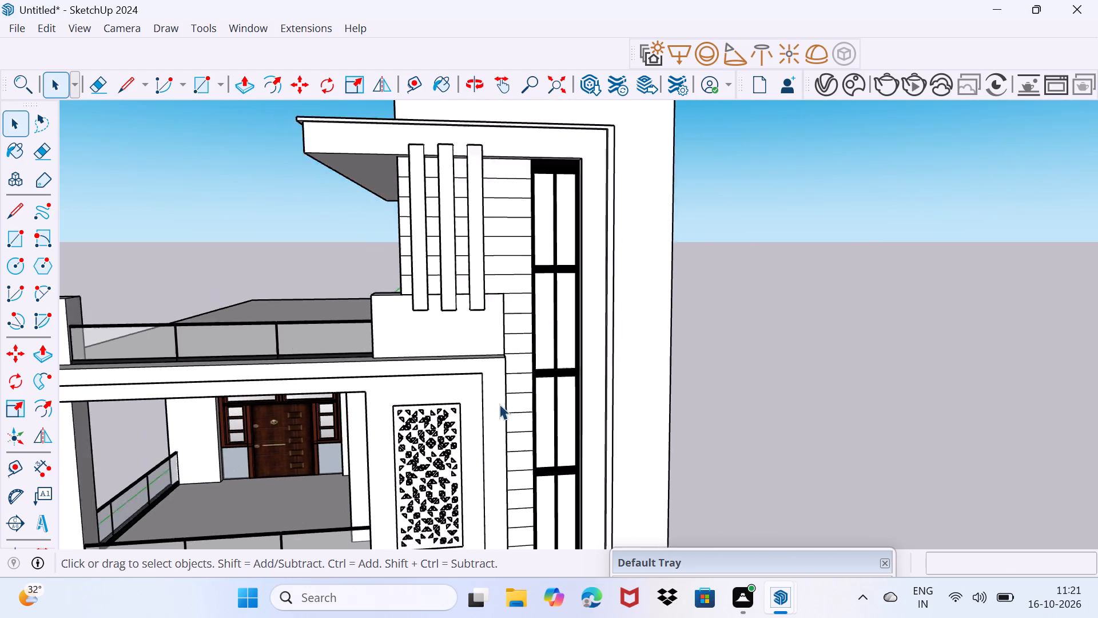
pyautogui.scroll(-2, 499, 404)
pyautogui.moveTo(440, 382); pyautogui.dragTo(572, 378, button='middle')
pyautogui.scroll(-1, 572, 378)
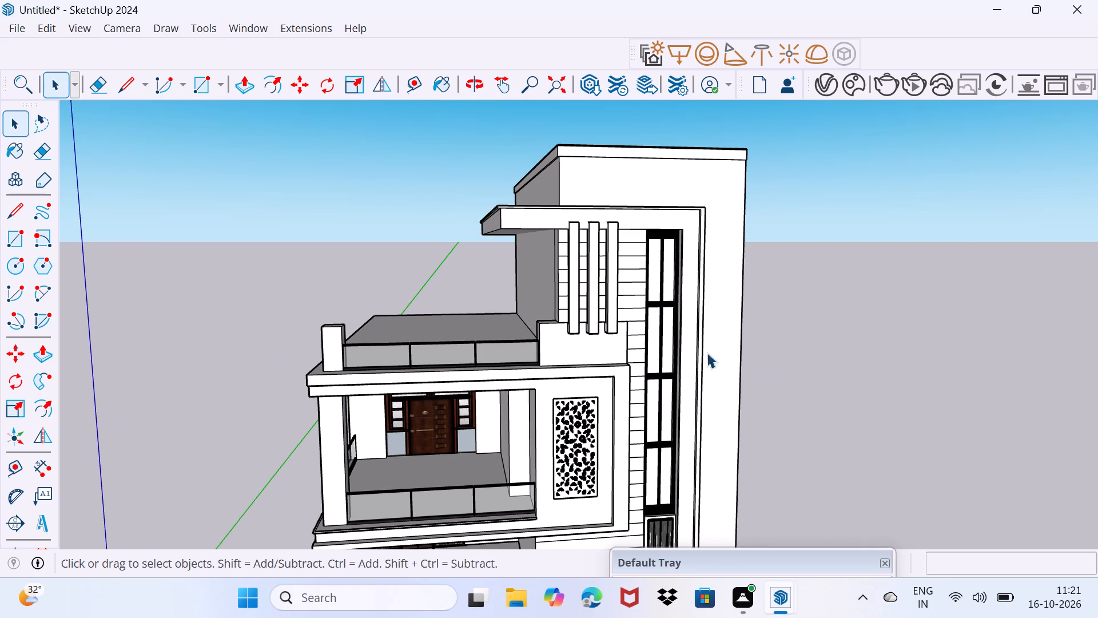
# Draw a window rectangle about 7' wide and 4 1/2' tall on the tower wall facing the roof terrace.
pyautogui.scroll(3, 579, 229)
pyautogui.moveTo(559, 236); pyautogui.dragTo(716, 275, button='middle')
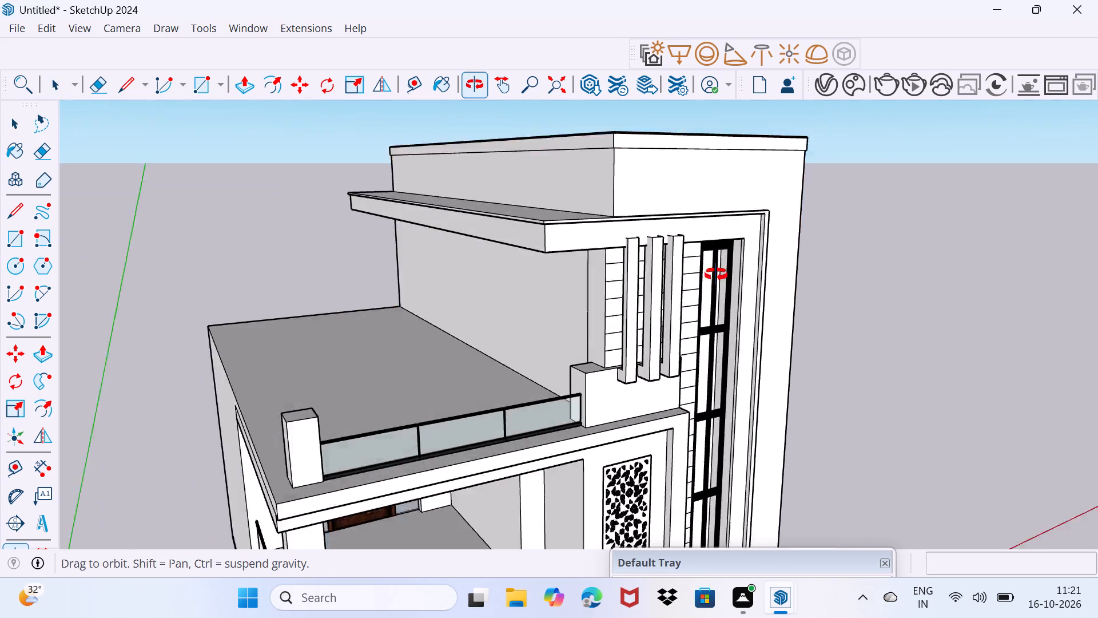
pyautogui.moveTo(716, 275); pyautogui.dragTo(1014, 268, button='middle')
pyautogui.scroll(2, 598, 323)
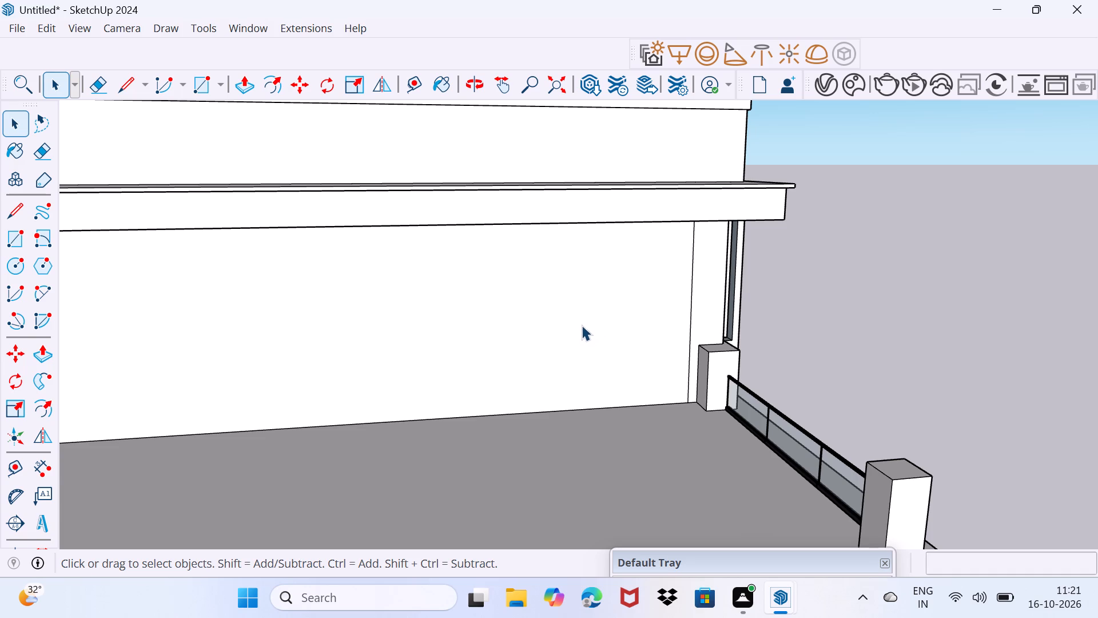
pyautogui.press('r')
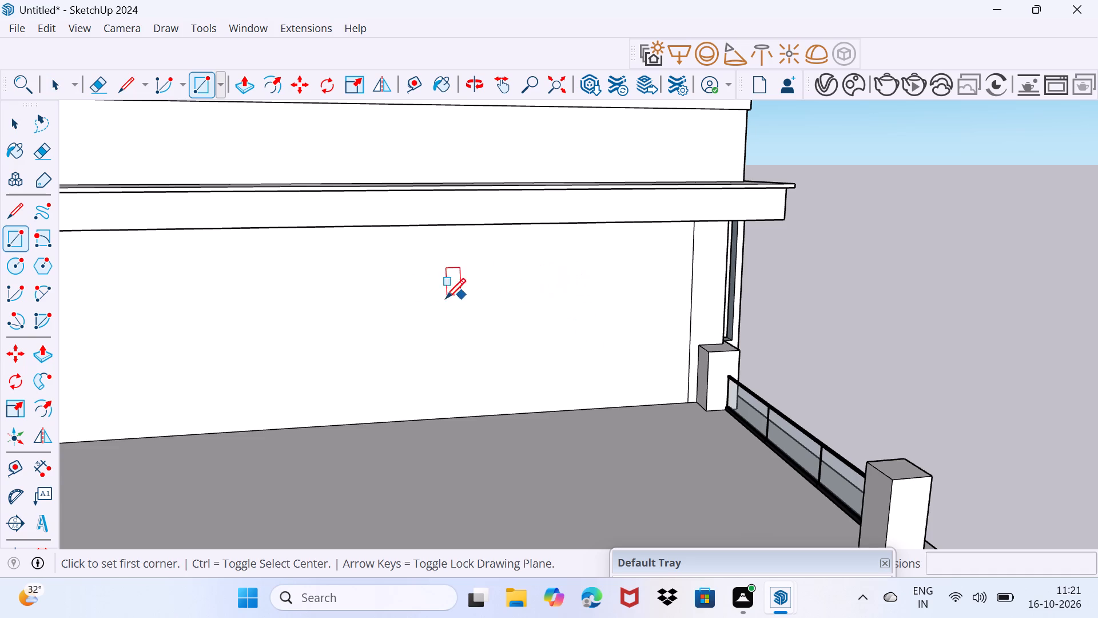
pyautogui.click(536, 255)
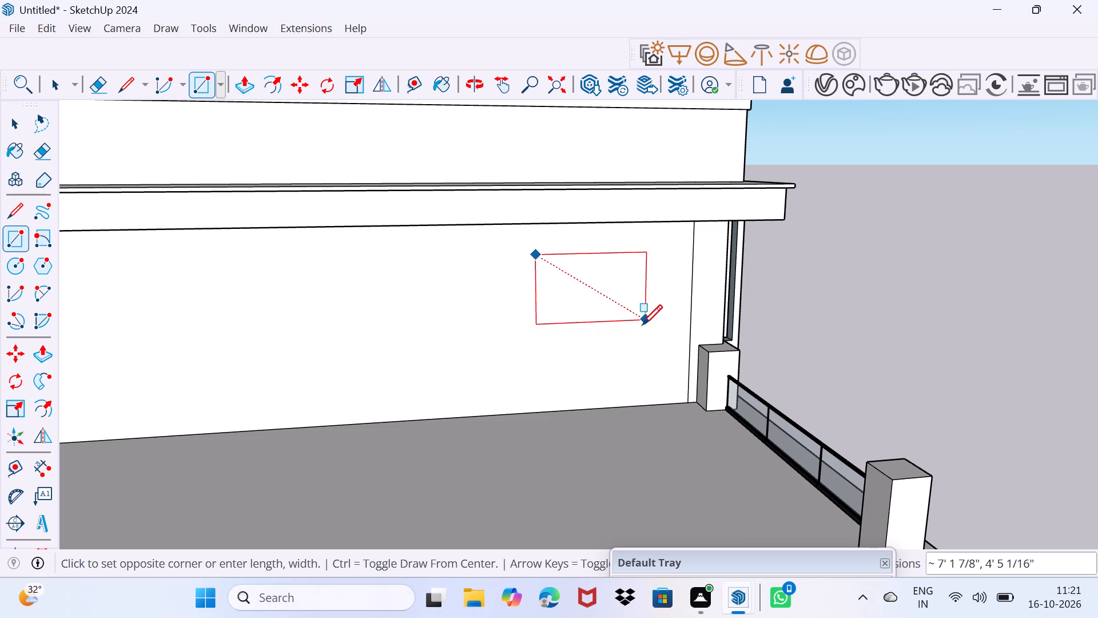
pyautogui.click(642, 325)
# Draw a door rectangle about 6' 8" wide and 10' 1" tall beside the window outline, reaching down to the terrace floor edge.
pyautogui.moveTo(281, 291); pyautogui.dragTo(357, 258, button='middle')
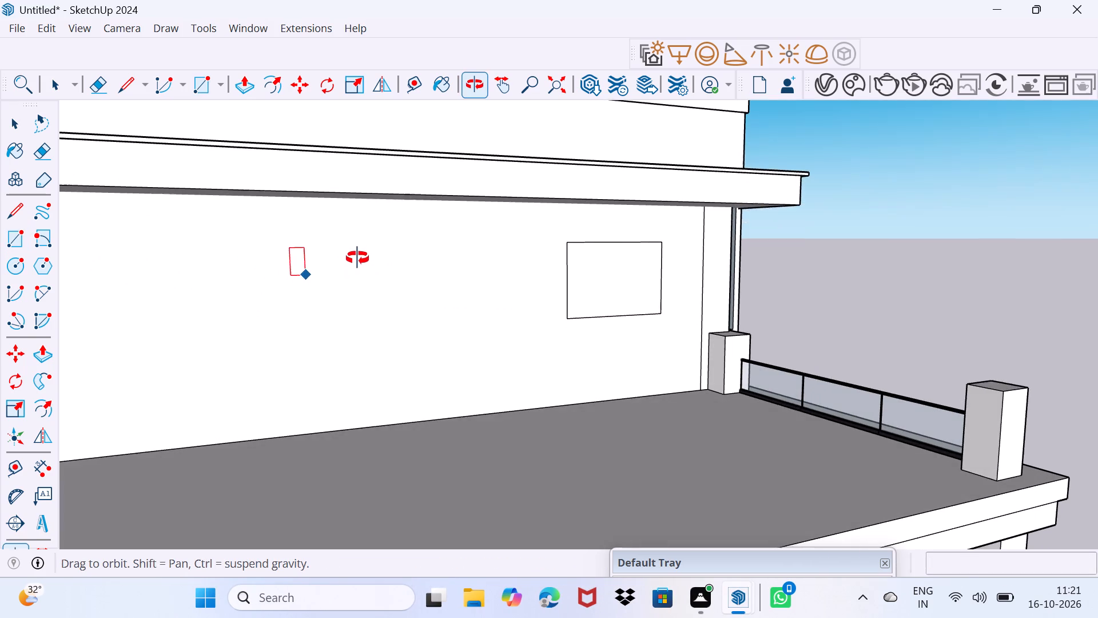
pyautogui.moveTo(357, 258); pyautogui.dragTo(357, 257, button='middle')
pyautogui.click(382, 243)
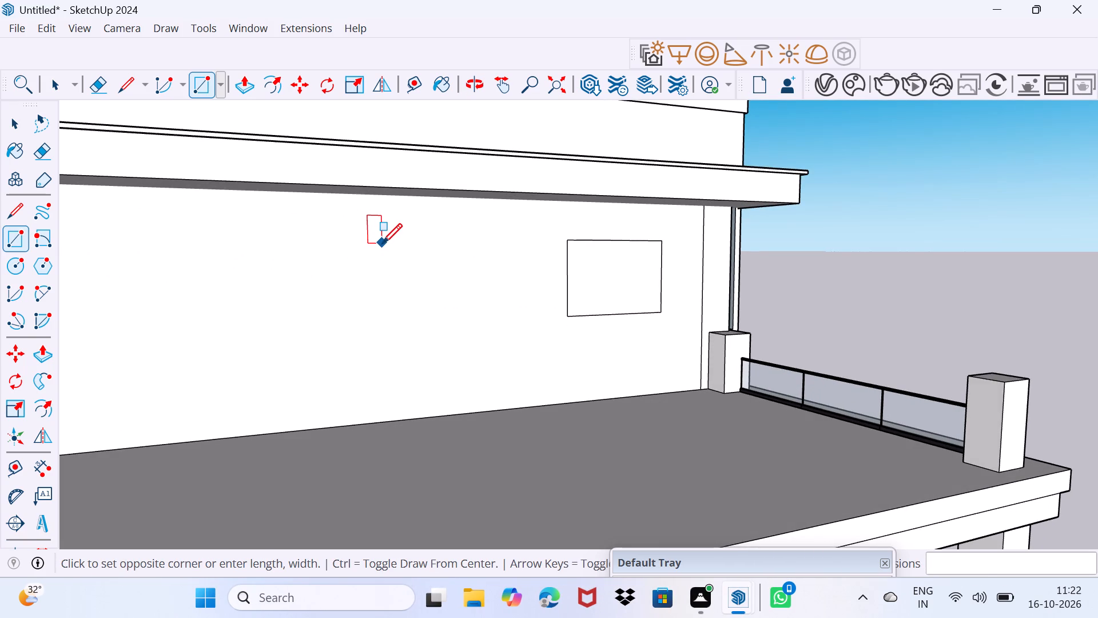
pyautogui.click(499, 407)
pyautogui.press('space')
# Push the window rectangle about 4' 10" into the terrace wall to form a recess.
pyautogui.moveTo(616, 294); pyautogui.dragTo(573, 310, button='middle')
pyautogui.click(582, 293)
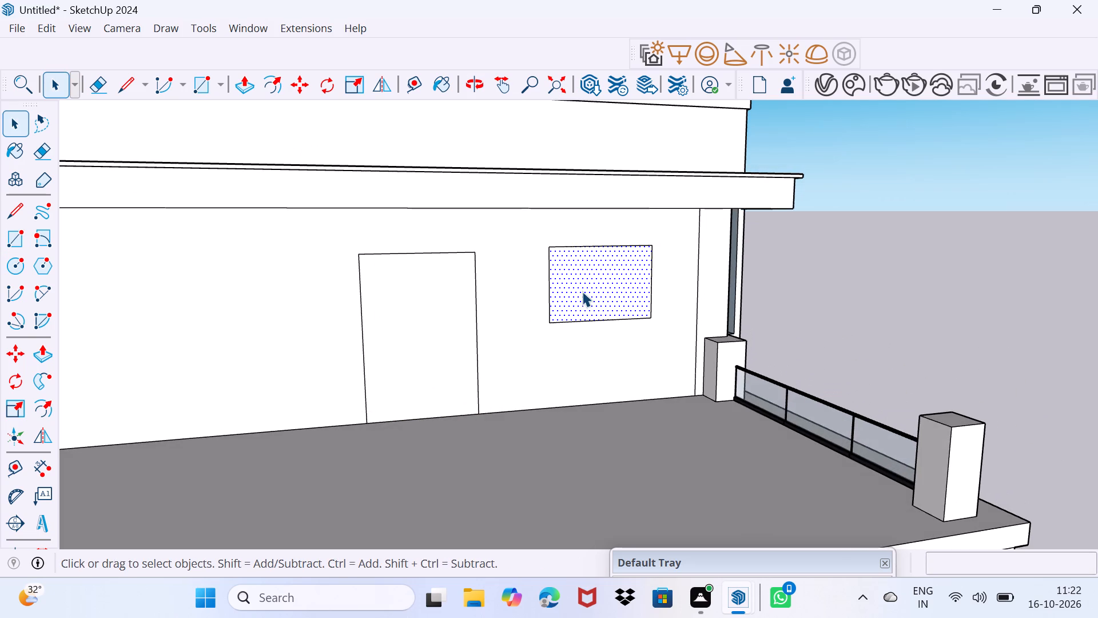
pyautogui.press('p')
pyautogui.click(582, 291)
pyautogui.click(563, 278)
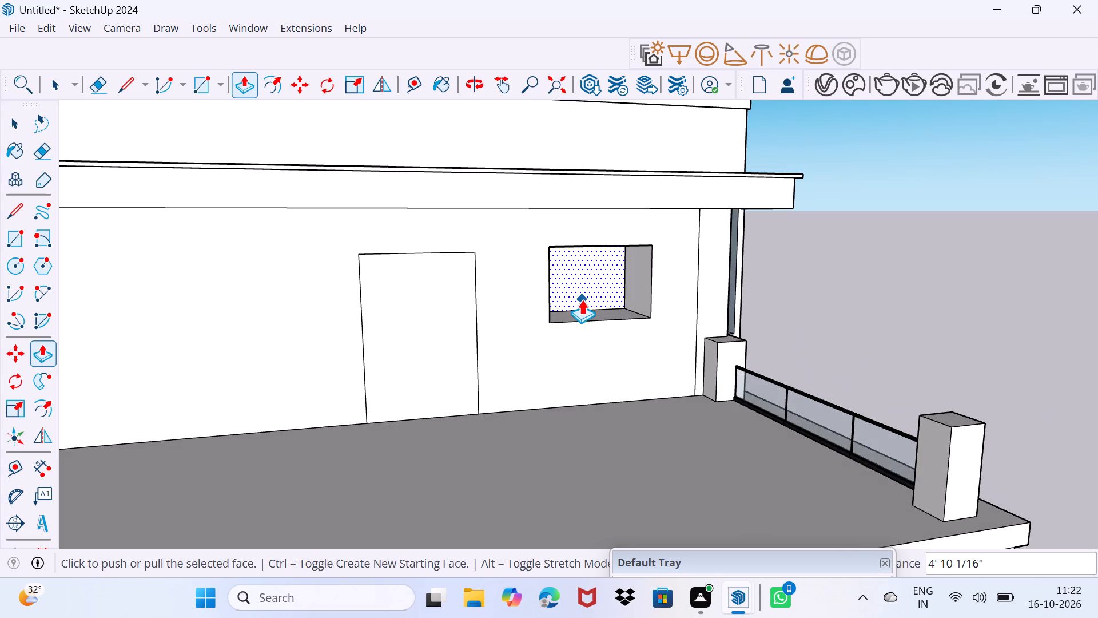
pyautogui.press('space')
pyautogui.moveTo(576, 314); pyautogui.dragTo(605, 262)
# Push the window recess's side face nearest the door outward by about 1' 3" to widen the opening.
pyautogui.scroll(1, 580, 291)
pyautogui.moveTo(571, 291); pyautogui.dragTo(501, 307, button='middle')
pyautogui.scroll(3, 522, 302)
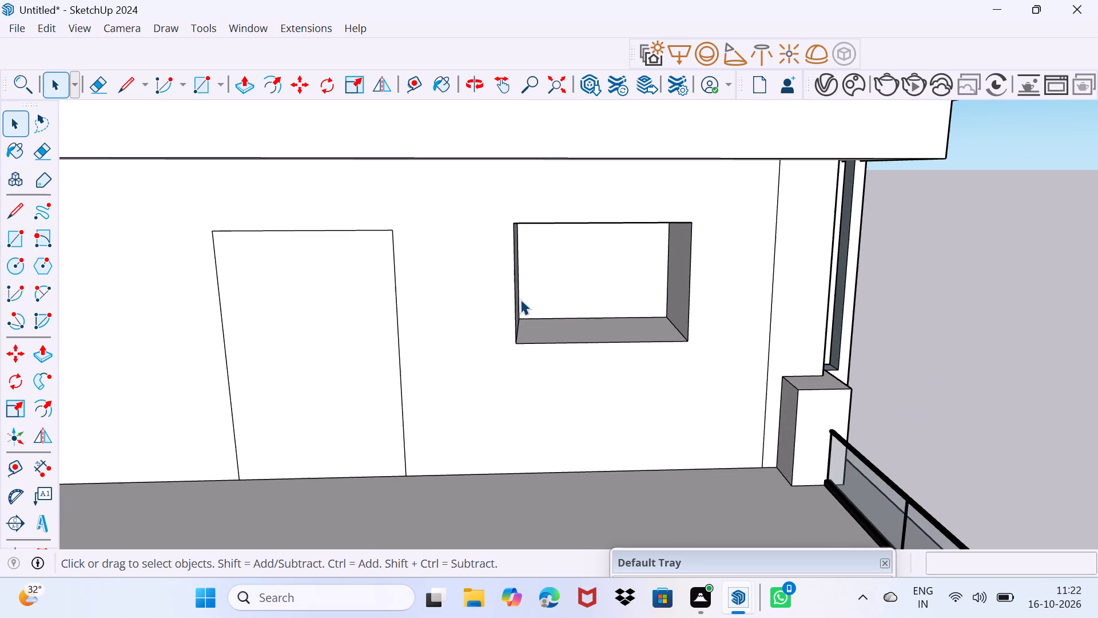
pyautogui.scroll(4, 519, 298)
pyautogui.moveTo(516, 294); pyautogui.dragTo(483, 299, button='middle')
pyautogui.click(499, 294)
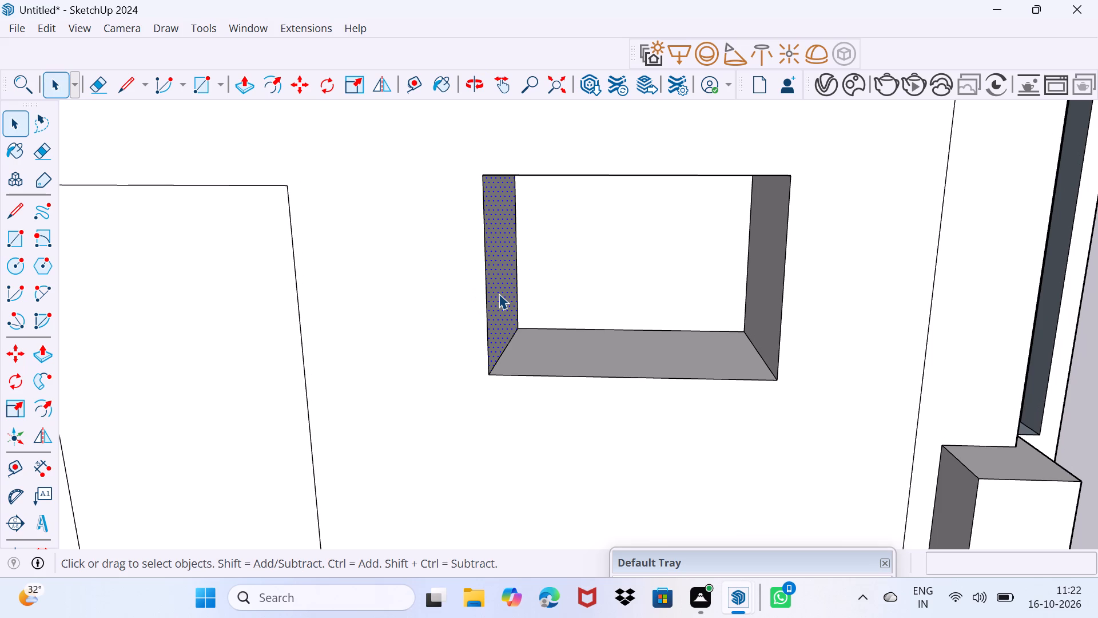
pyautogui.press('p')
pyautogui.click(498, 293)
pyautogui.click(449, 290)
pyautogui.press('space')
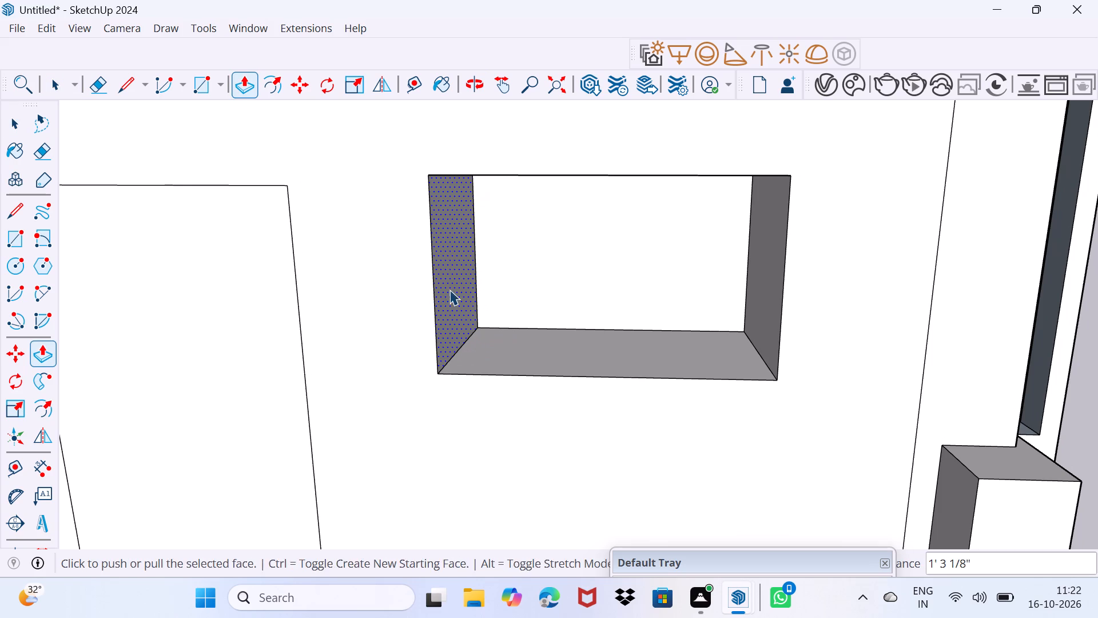
pyautogui.moveTo(487, 302); pyautogui.dragTo(519, 275)
# Pull the window recess's side face farthest from the door inward to narrow the opening.
pyautogui.click(762, 298)
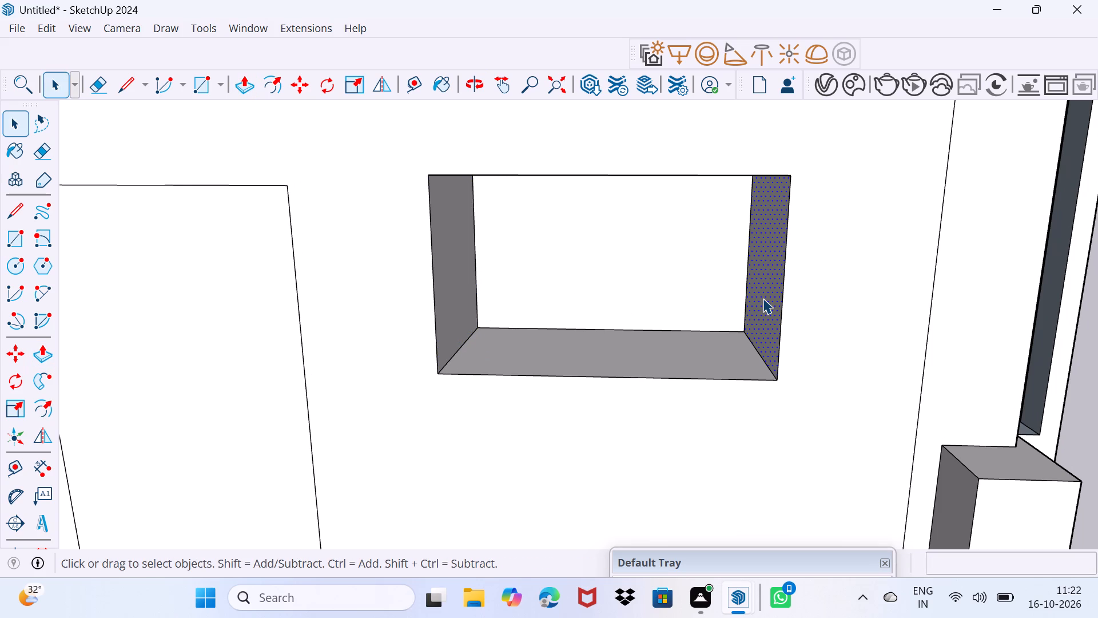
pyautogui.press('p')
pyautogui.click(763, 298)
pyautogui.click(711, 302)
pyautogui.press('space')
pyautogui.moveTo(599, 299); pyautogui.dragTo(639, 235)
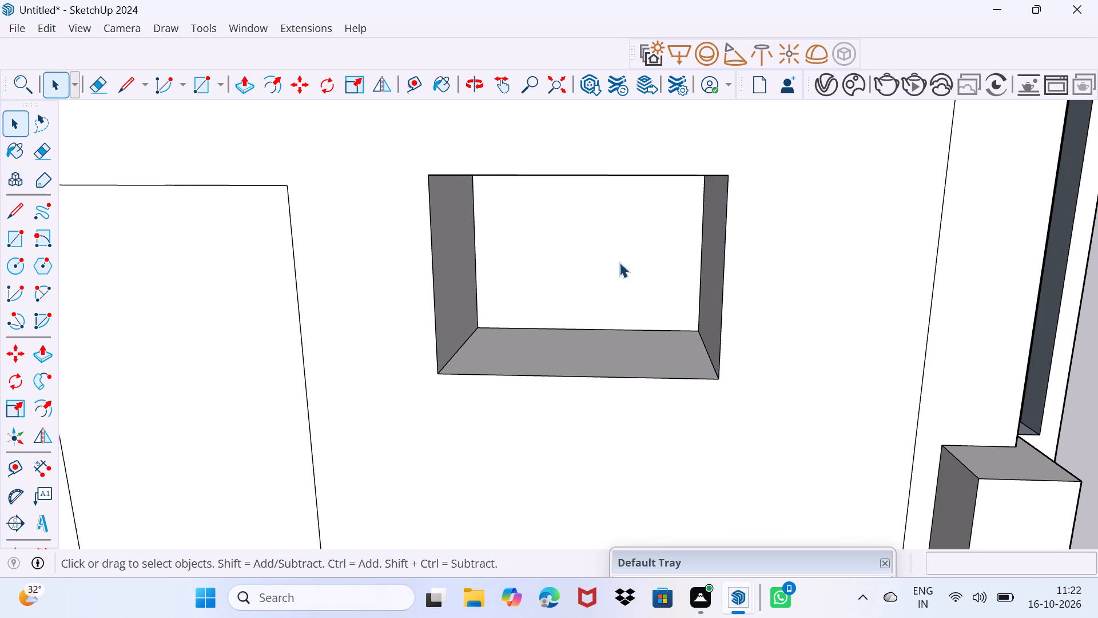
# Push the window recess's bottom face down to make the opening taller.
pyautogui.click(594, 338)
pyautogui.press('p')
pyautogui.click(594, 347)
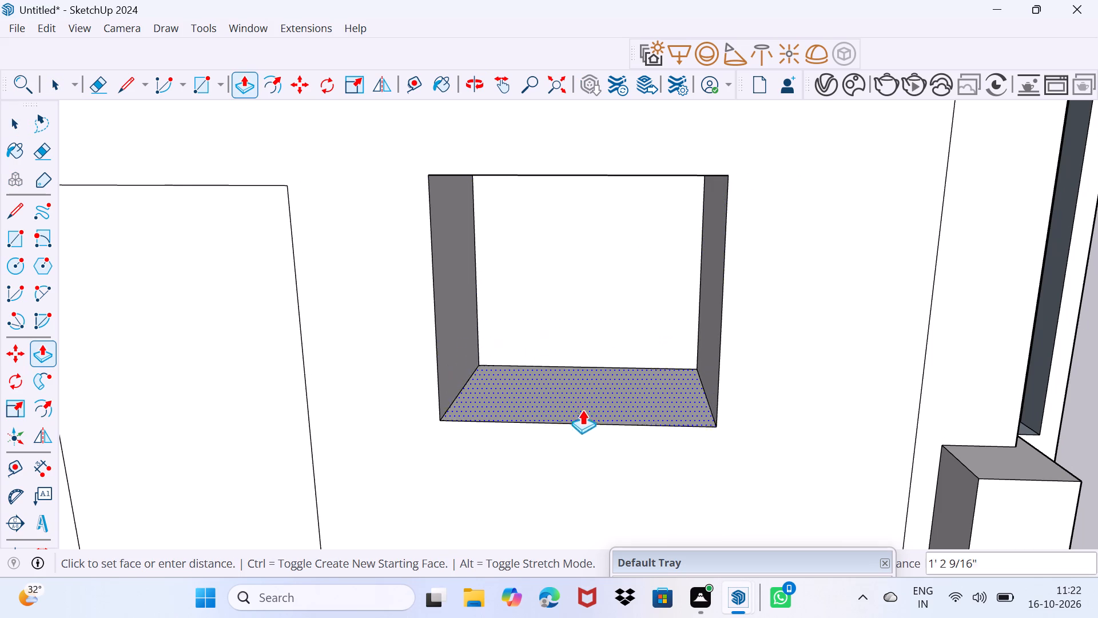
pyautogui.scroll(-8, 579, 418)
pyautogui.press('space')
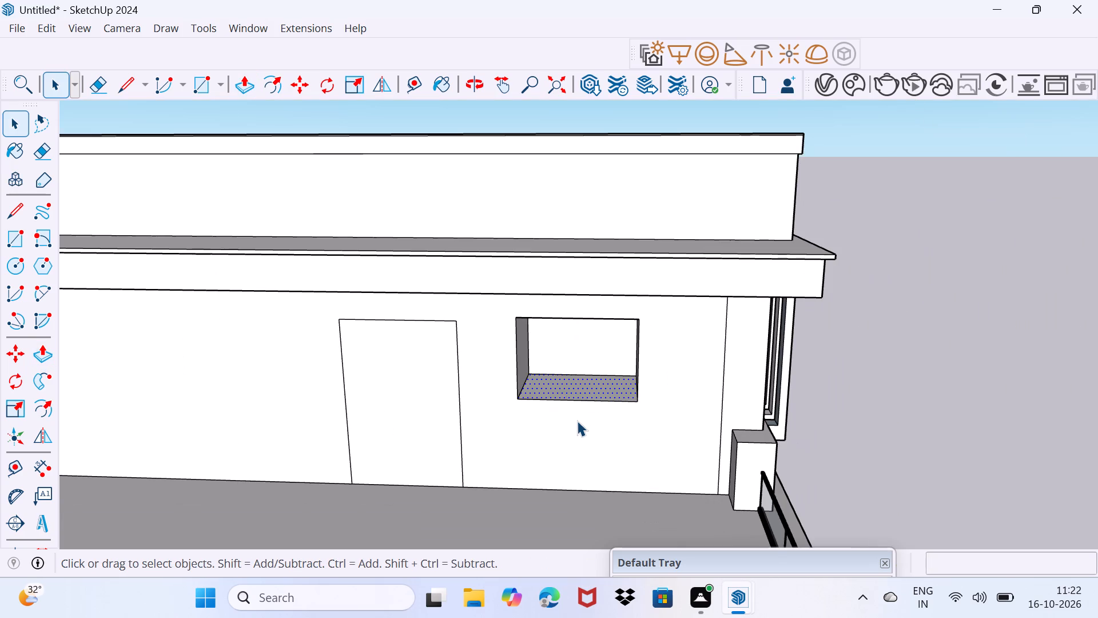
pyautogui.press('p')
pyautogui.click(594, 381)
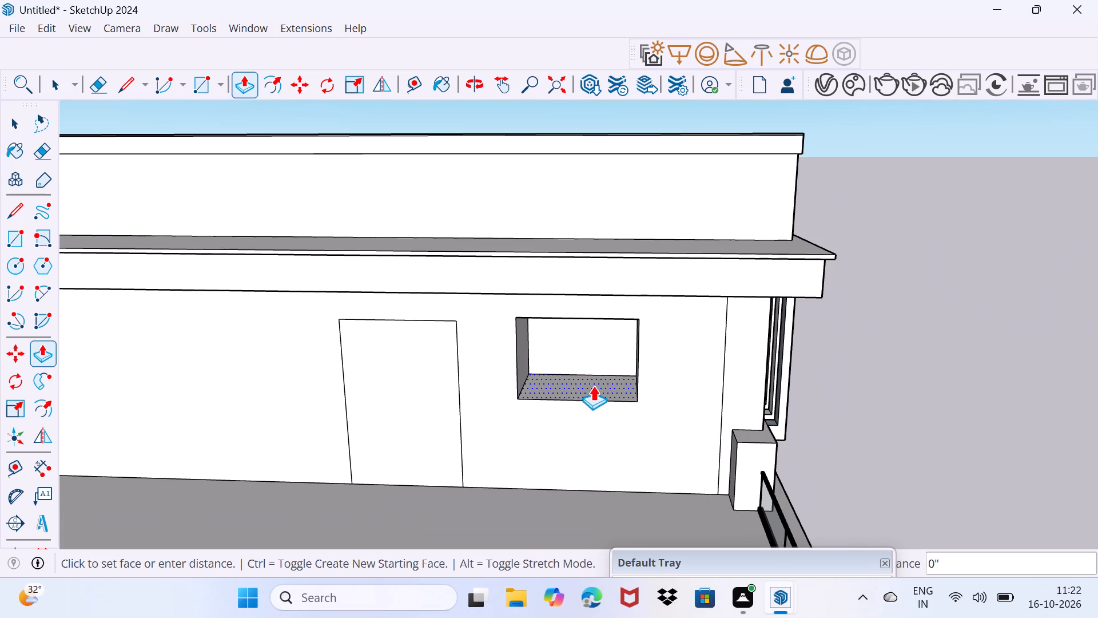
pyautogui.click(580, 430)
pyautogui.press('space')
pyautogui.moveTo(562, 442); pyautogui.dragTo(597, 379)
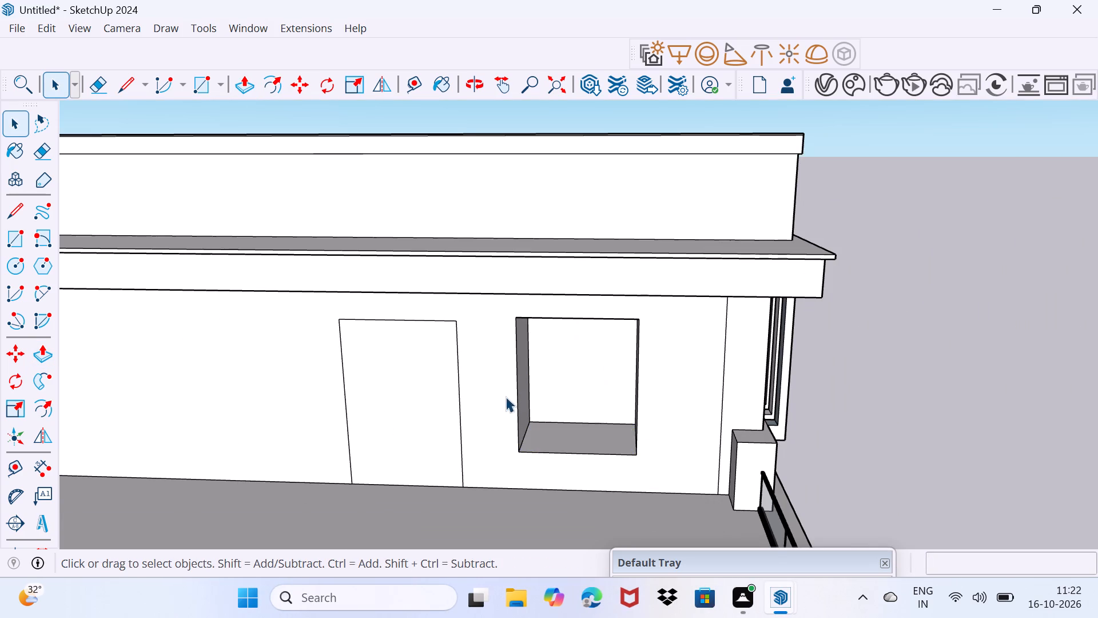
# Push the door rectangle into the terrace wall to form a door recess.
pyautogui.moveTo(506, 396); pyautogui.dragTo(579, 350, button='middle')
pyautogui.moveTo(420, 395); pyautogui.dragTo(426, 391)
pyautogui.click(399, 409)
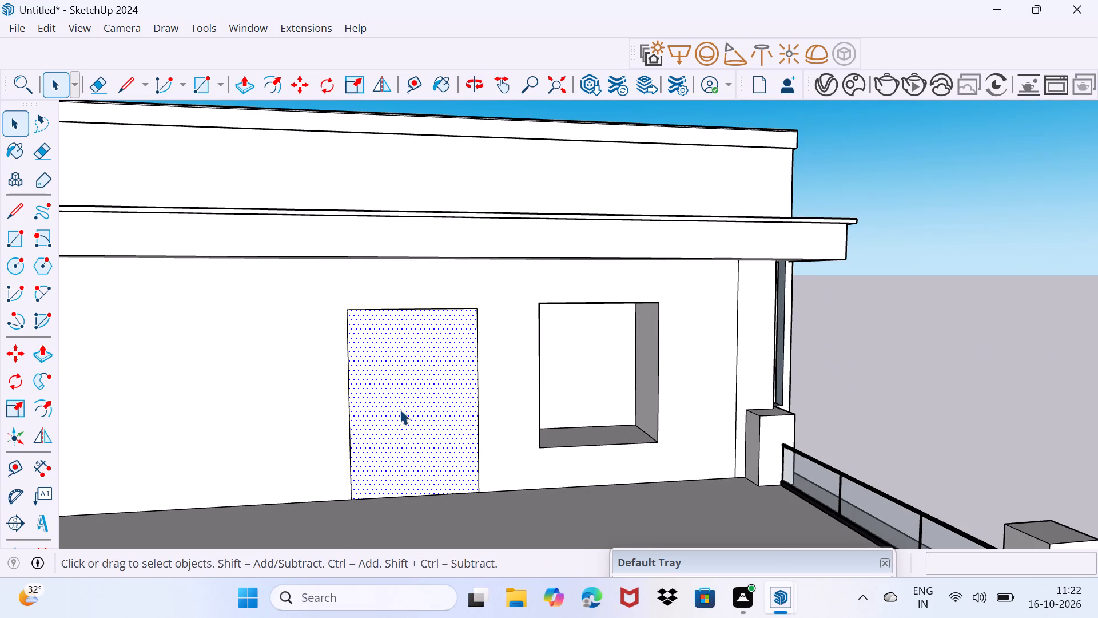
pyautogui.press('p')
pyautogui.click(400, 409)
pyautogui.click(397, 391)
pyautogui.press('space')
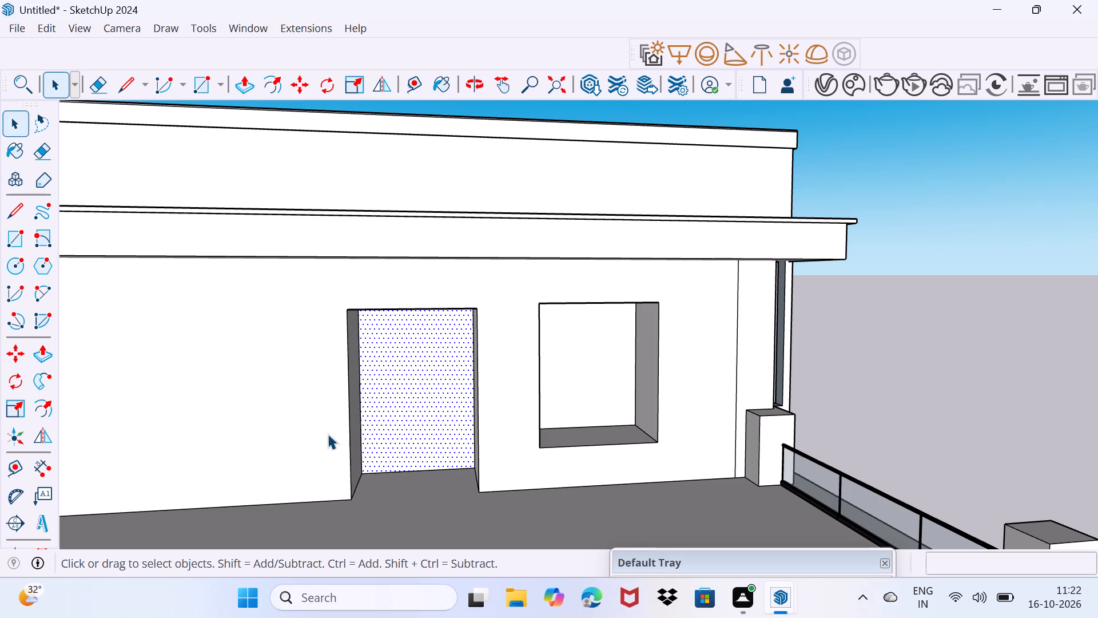
pyautogui.moveTo(316, 434); pyautogui.dragTo(329, 378)
# Load the 2.3 MB Curtains model from the 3D Warehouse curtain collection and place it on the terrace floor beside the door recess.
pyautogui.scroll(-9, 297, 370)
pyautogui.moveTo(342, 417); pyautogui.dragTo(180, 380, button='middle')
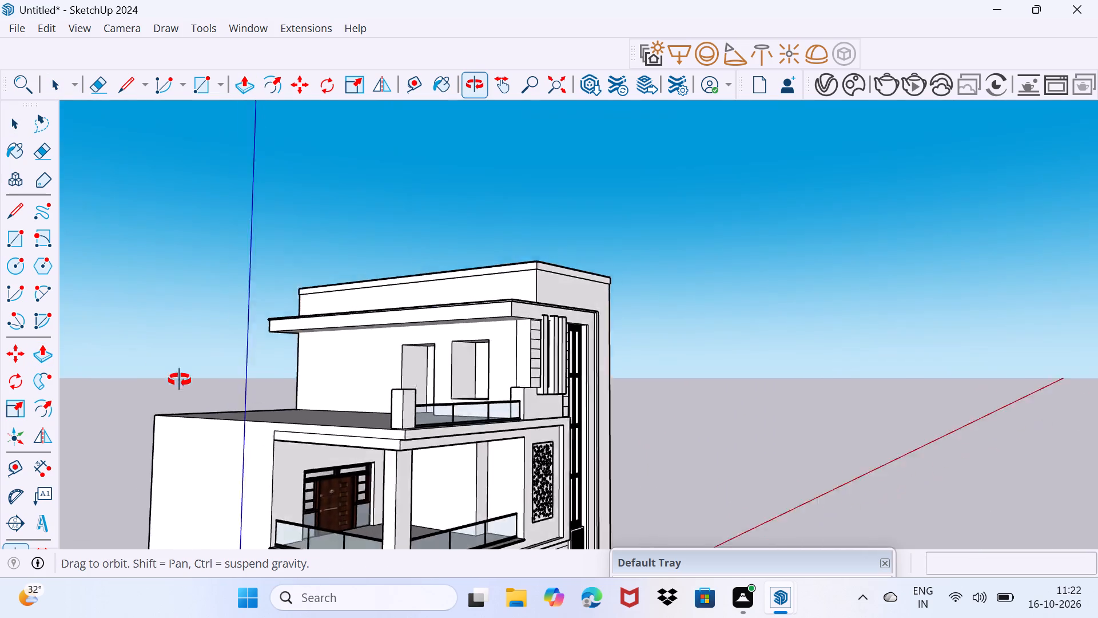
pyautogui.moveTo(180, 380); pyautogui.dragTo(376, 410, button='middle')
pyautogui.click(254, 28)
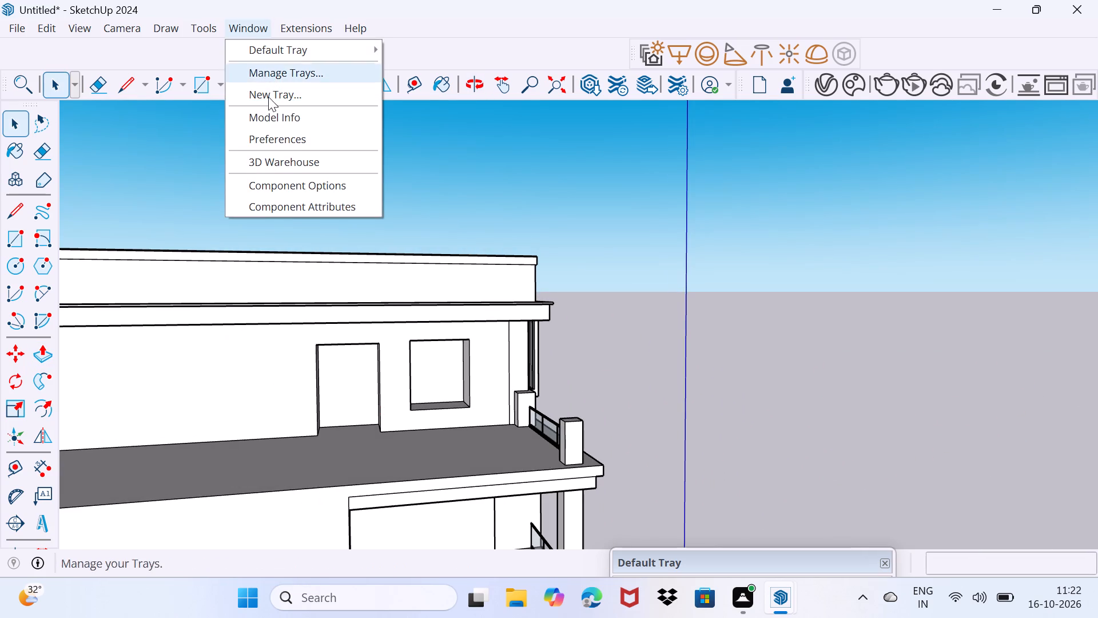
pyautogui.click(289, 162)
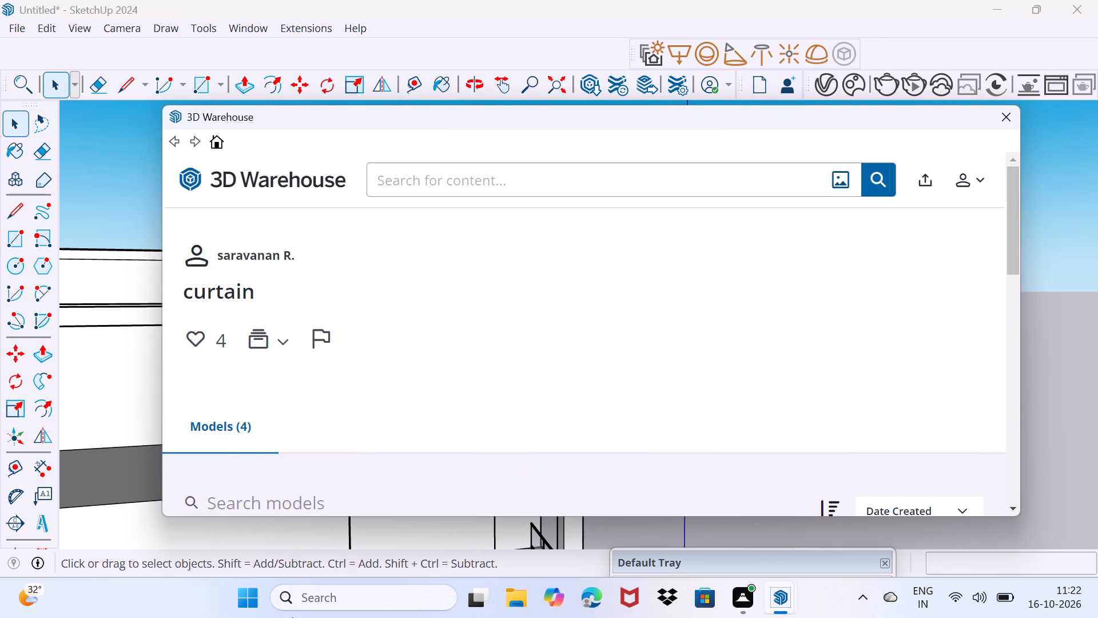
pyautogui.write('doo')
pyautogui.click(428, 182)
pyautogui.scroll(-5, 442, 316)
pyautogui.scroll(2, 452, 326)
pyautogui.scroll(-2, 447, 336)
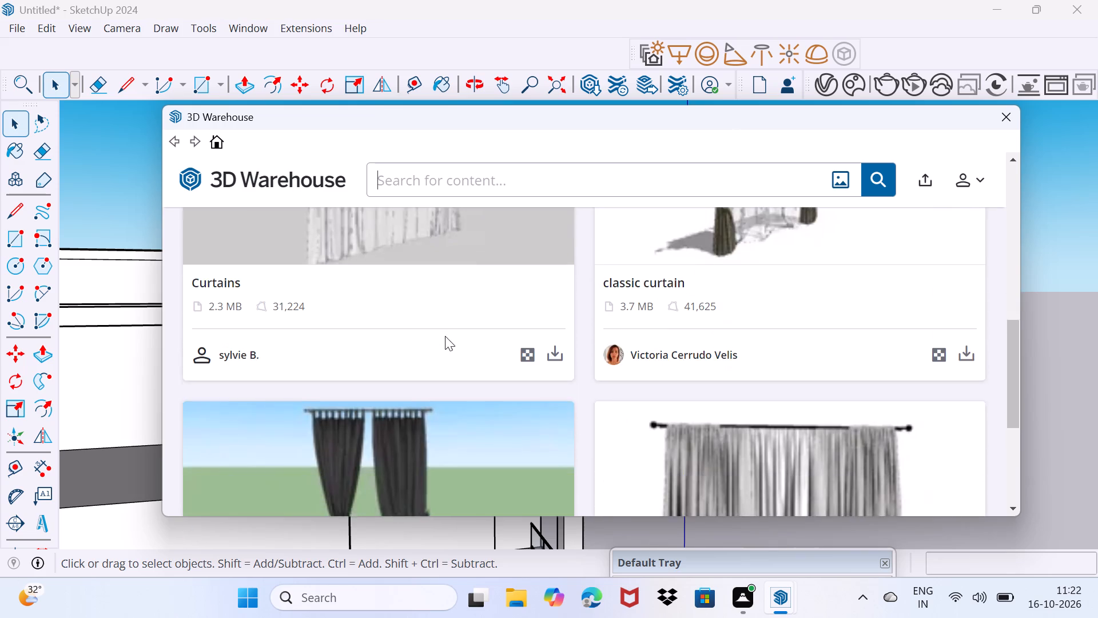
pyautogui.scroll(-2, 445, 336)
pyautogui.click(558, 270)
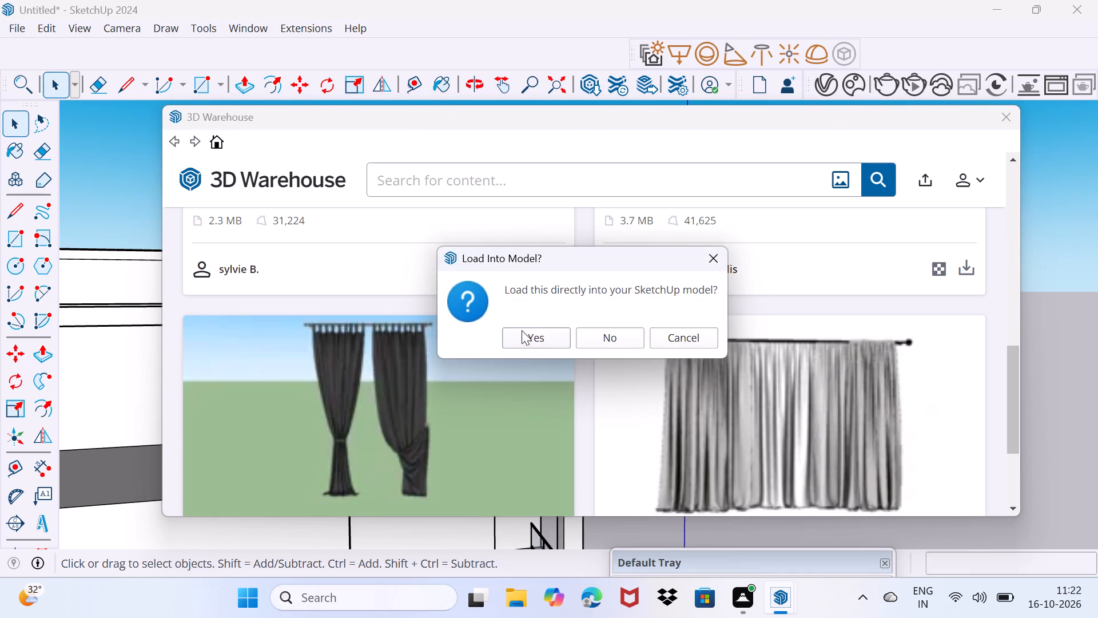
pyautogui.click(531, 342)
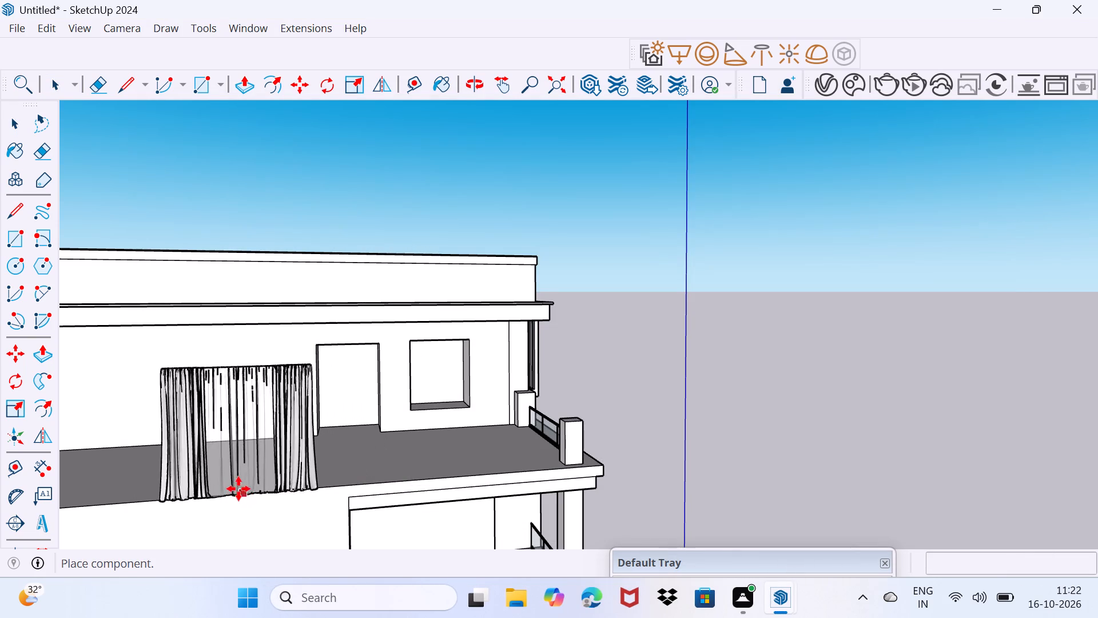
pyautogui.click(224, 475)
# Search 3D Warehouse for doors.
pyautogui.click(254, 29)
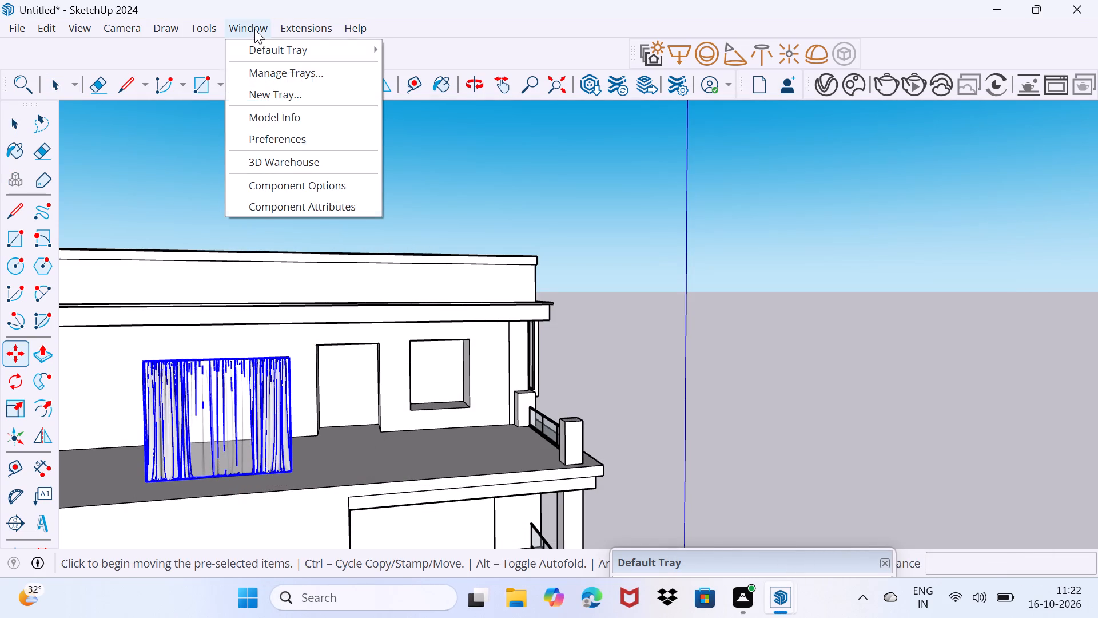
pyautogui.click(303, 165)
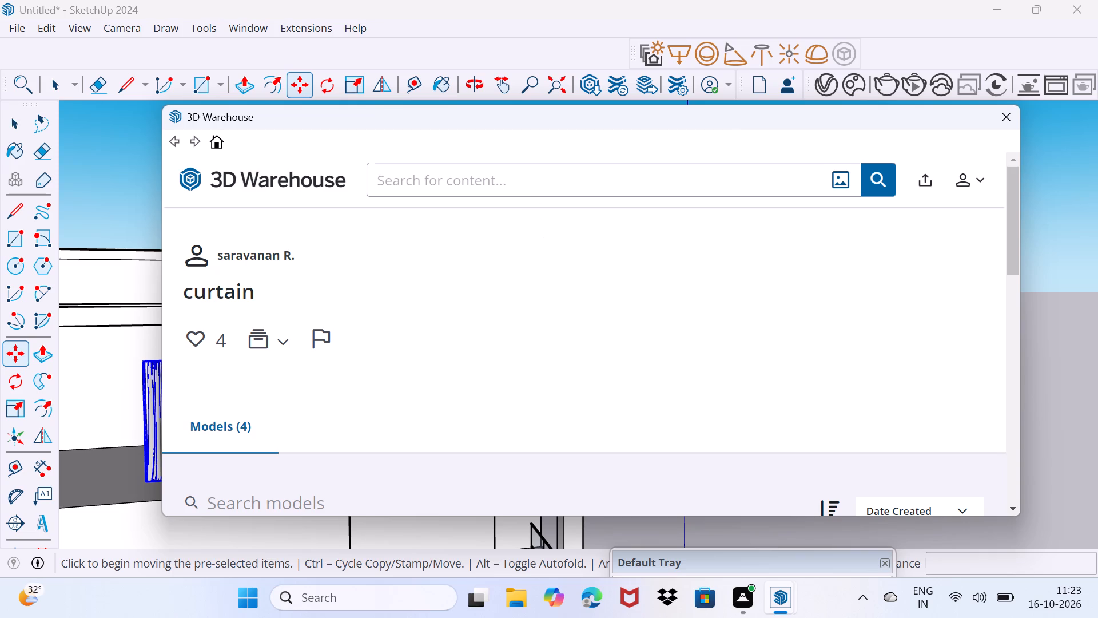
pyautogui.click(528, 181)
pyautogui.write('doo')
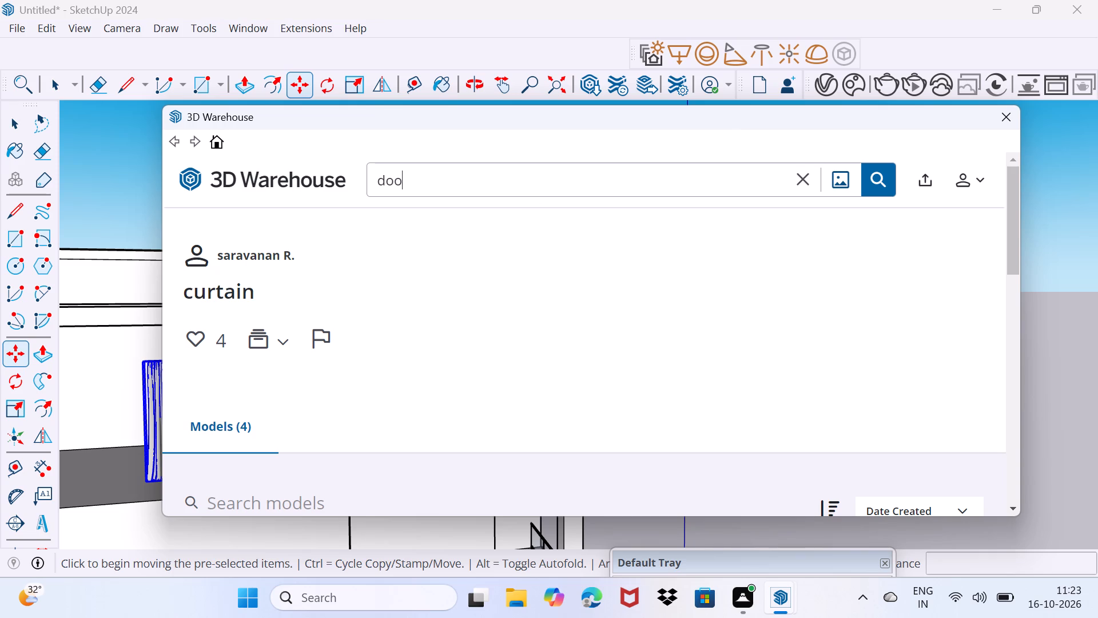
pyautogui.write('rs')
pyautogui.press('Return')
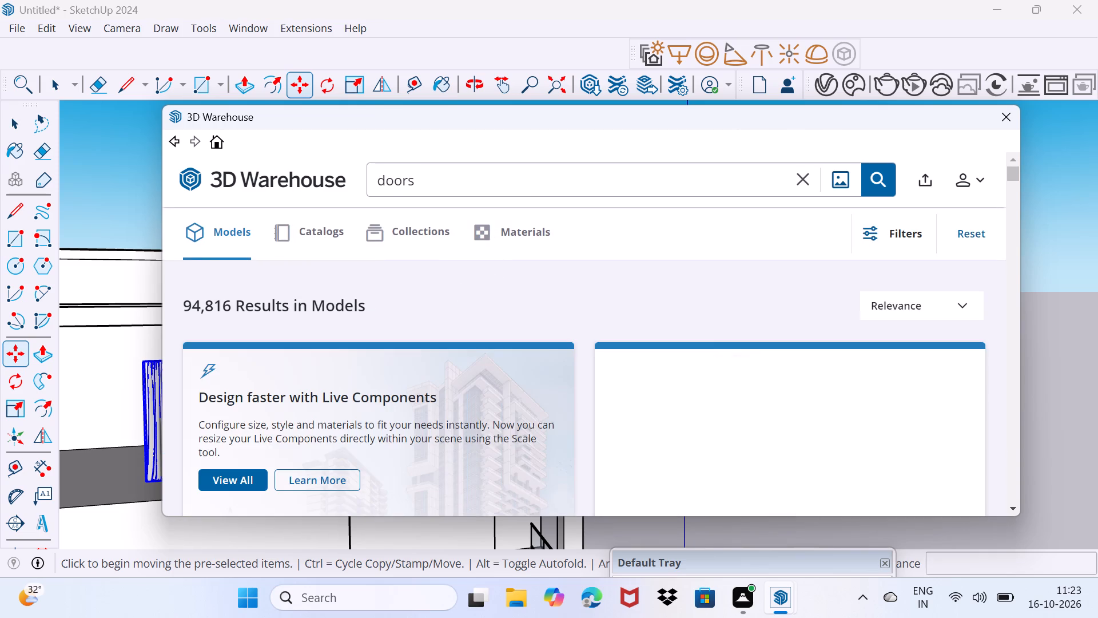
# Browse the door models in the search results for one that suits the terrace door recess.
pyautogui.scroll(-9, 425, 399)
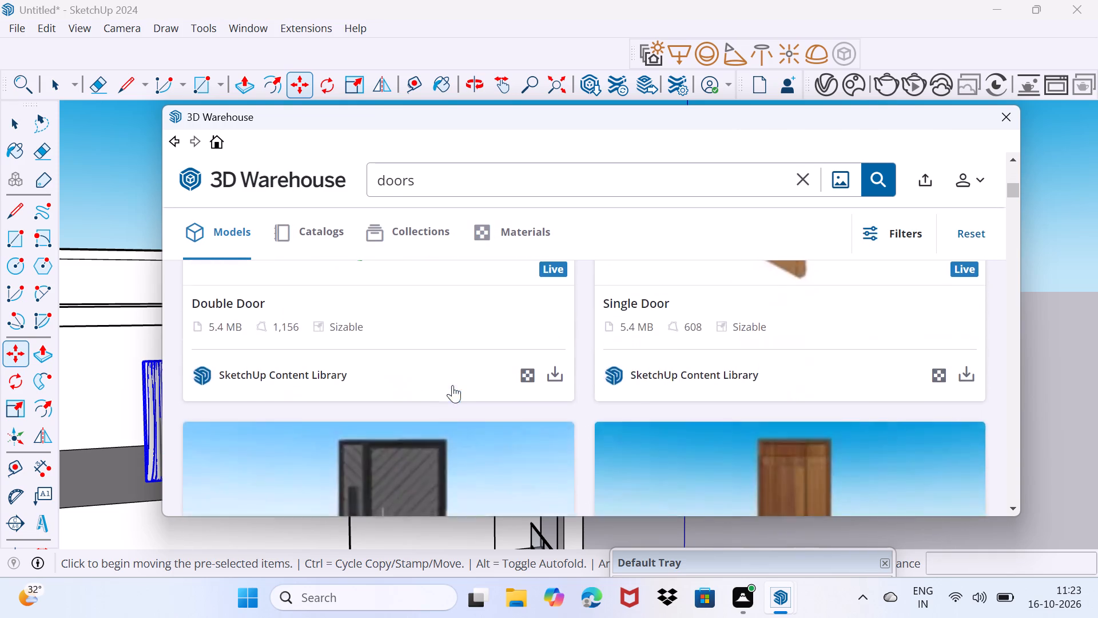
pyautogui.scroll(-5, 452, 385)
pyautogui.scroll(-4, 810, 385)
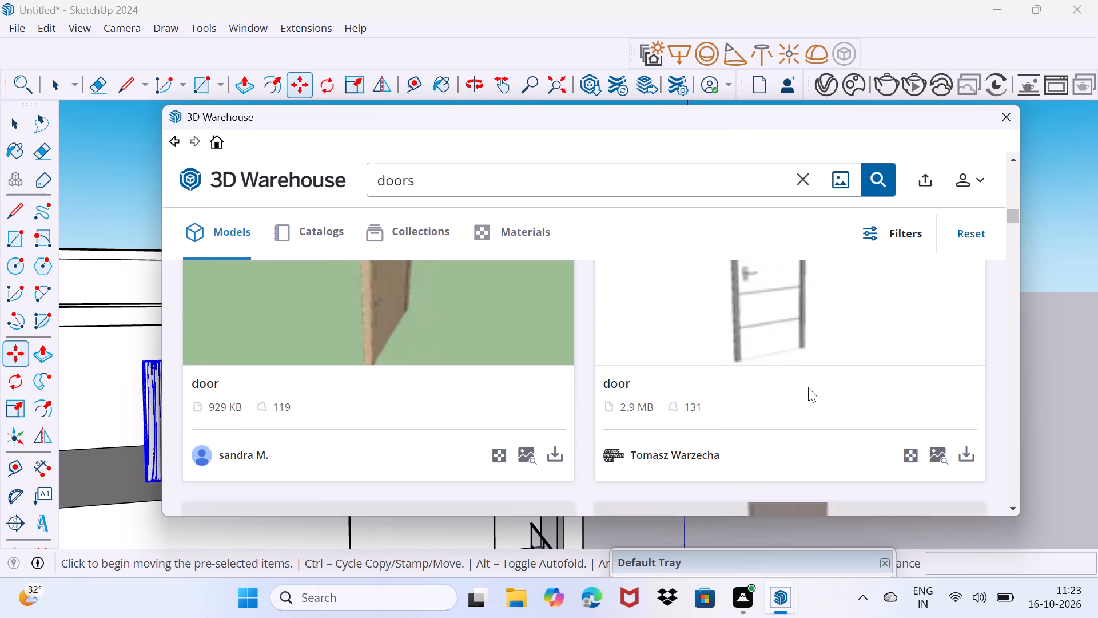
pyautogui.scroll(6, 808, 387)
pyautogui.scroll(-6, 808, 386)
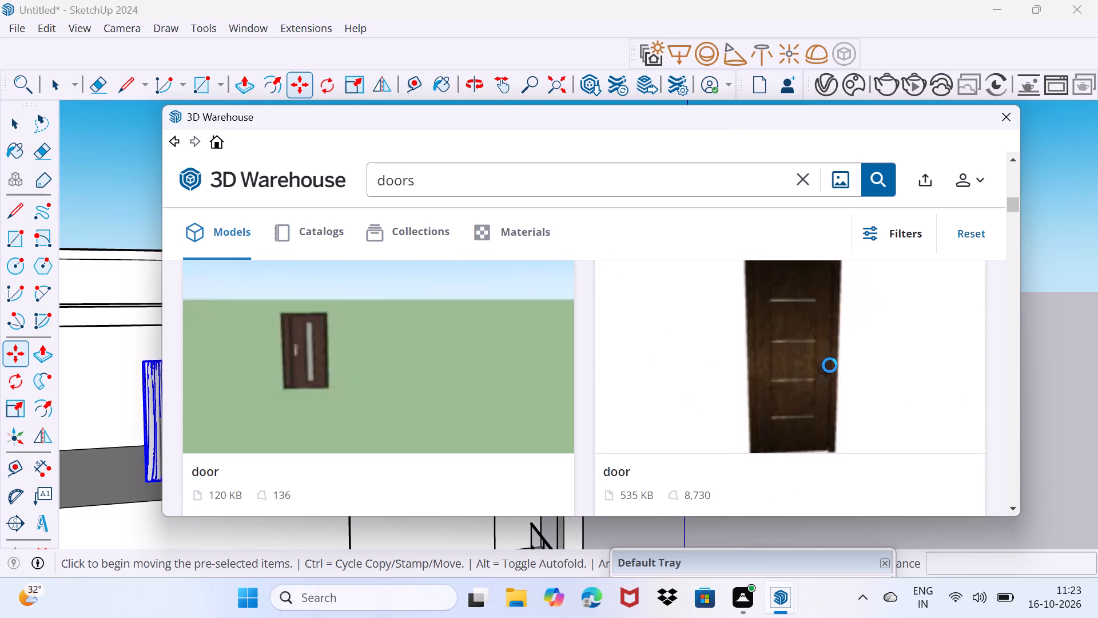
pyautogui.scroll(-3, 821, 381)
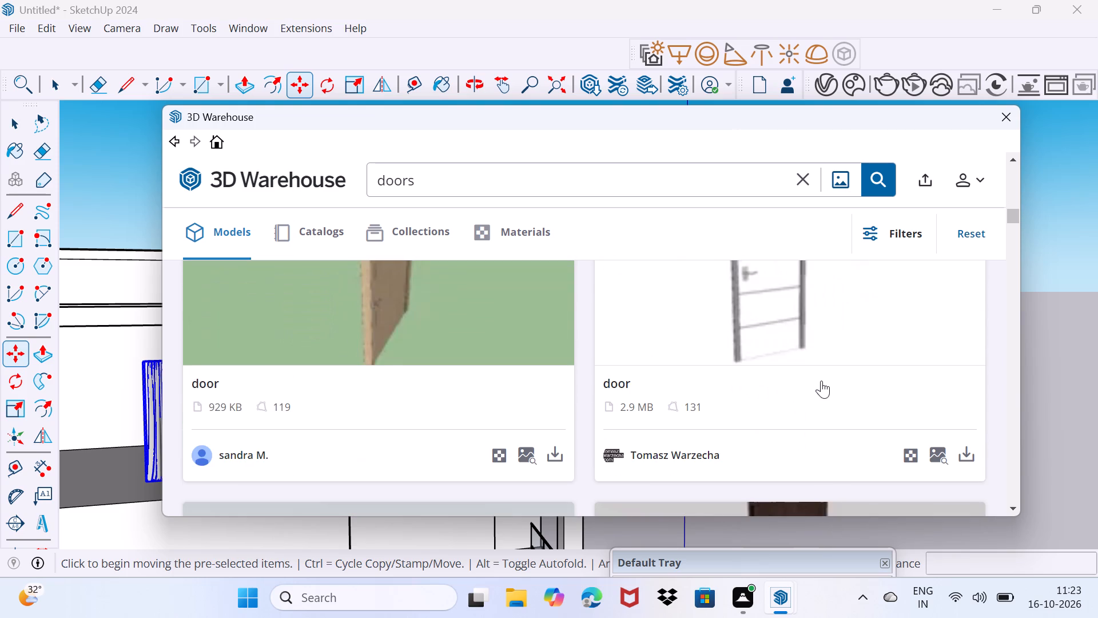
pyautogui.scroll(-3, 832, 333)
pyautogui.scroll(-3, 722, 419)
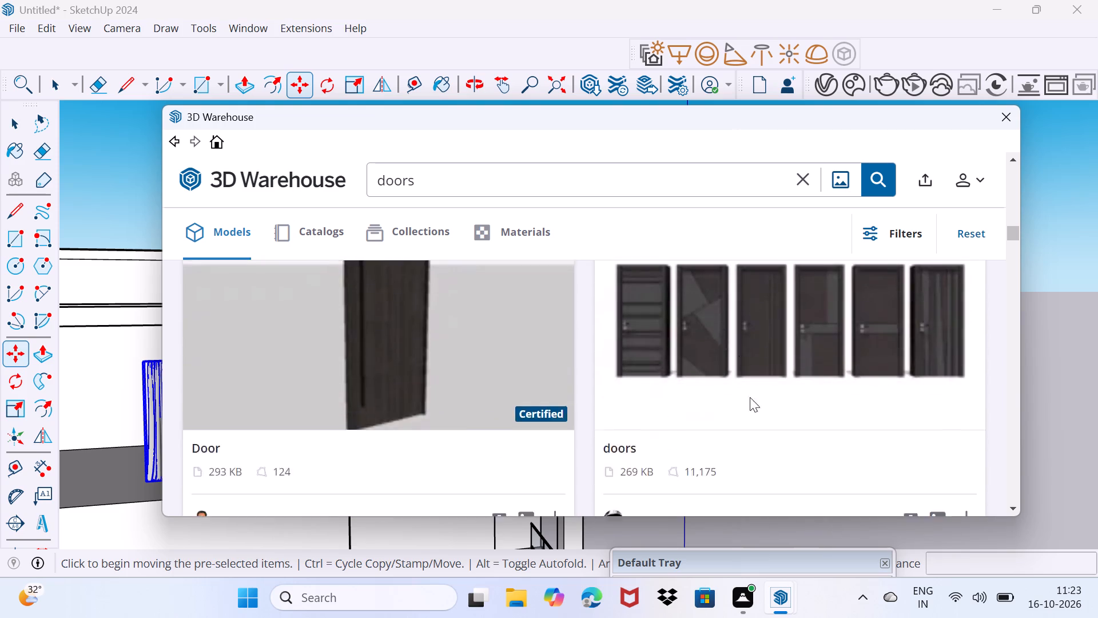
pyautogui.scroll(-12, 750, 359)
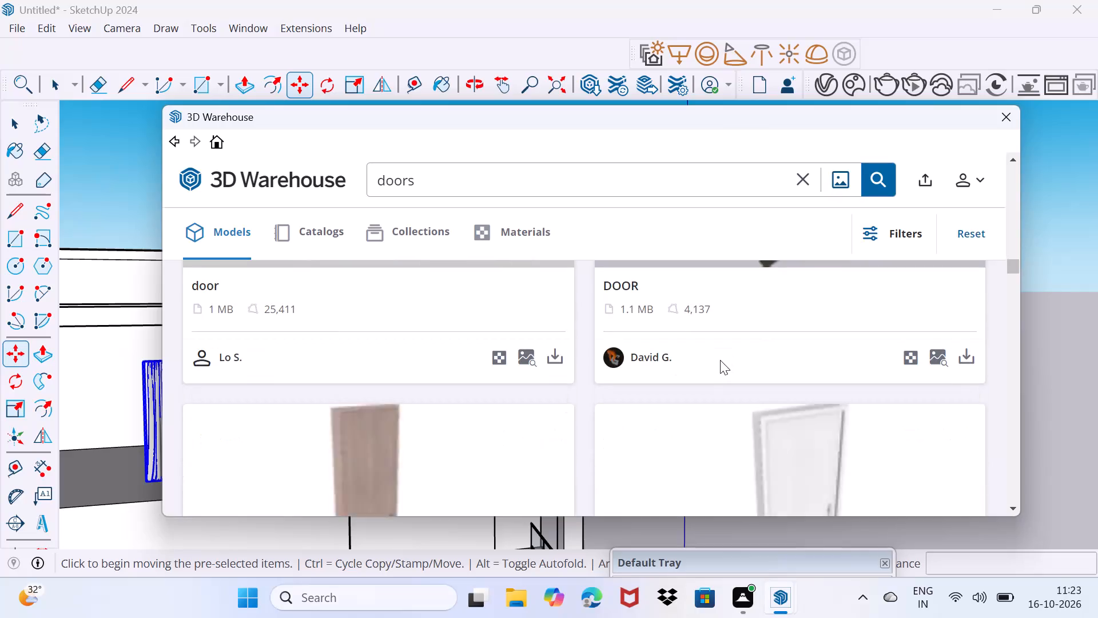
pyautogui.scroll(2, 715, 357)
pyautogui.scroll(-12, 715, 357)
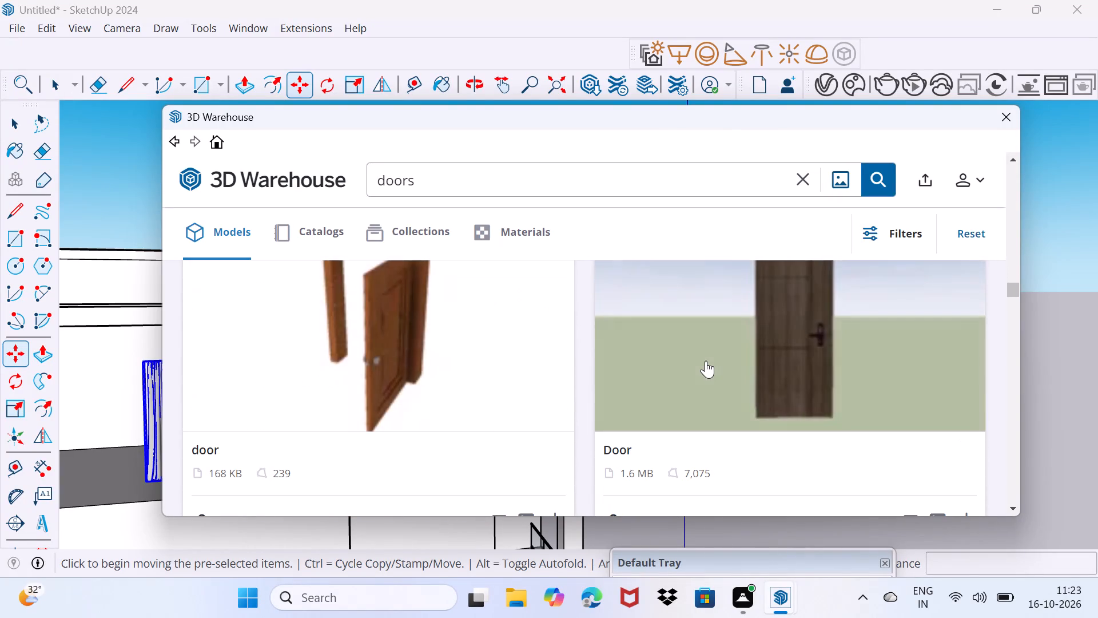
pyautogui.scroll(-7, 702, 342)
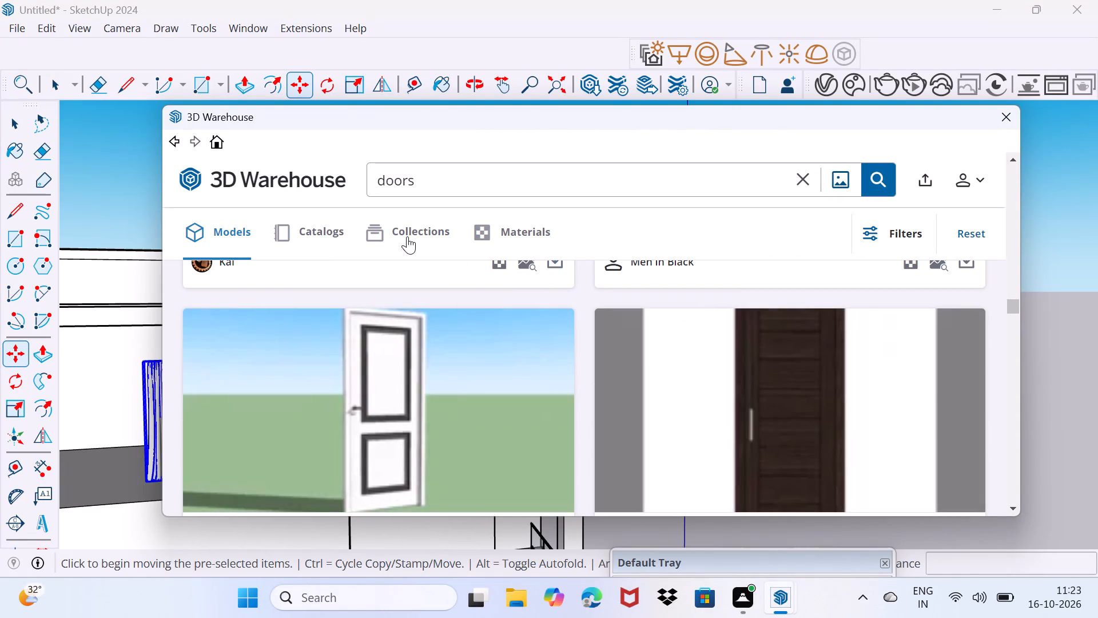
# Switch the doors search to collections and look through them for a suitable door.
pyautogui.click(407, 236)
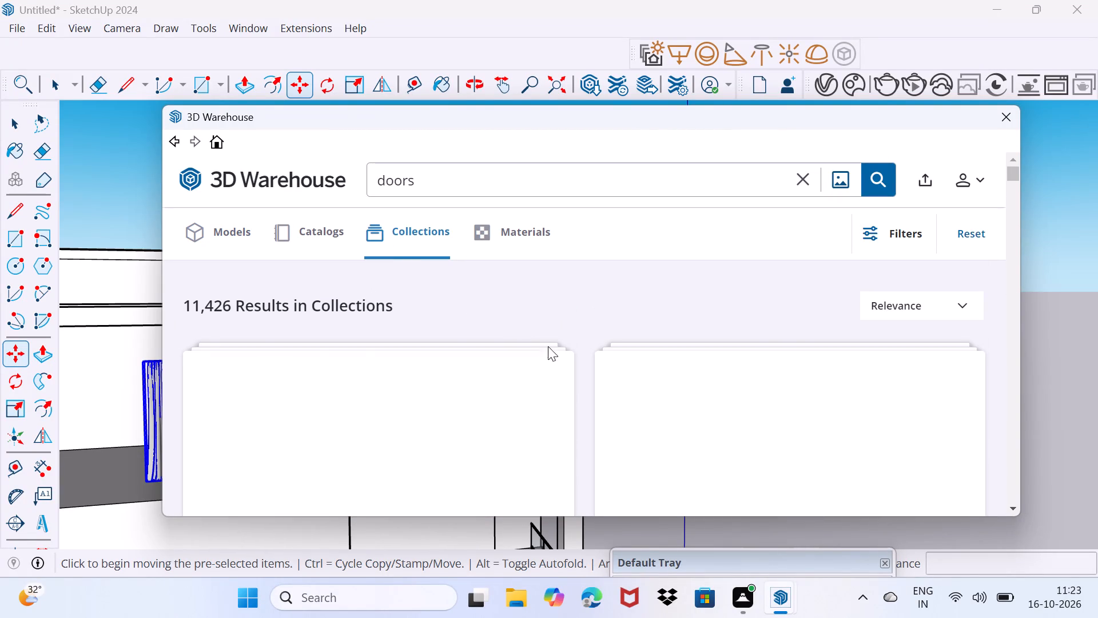
pyautogui.scroll(-4, 575, 378)
pyautogui.scroll(-4, 616, 414)
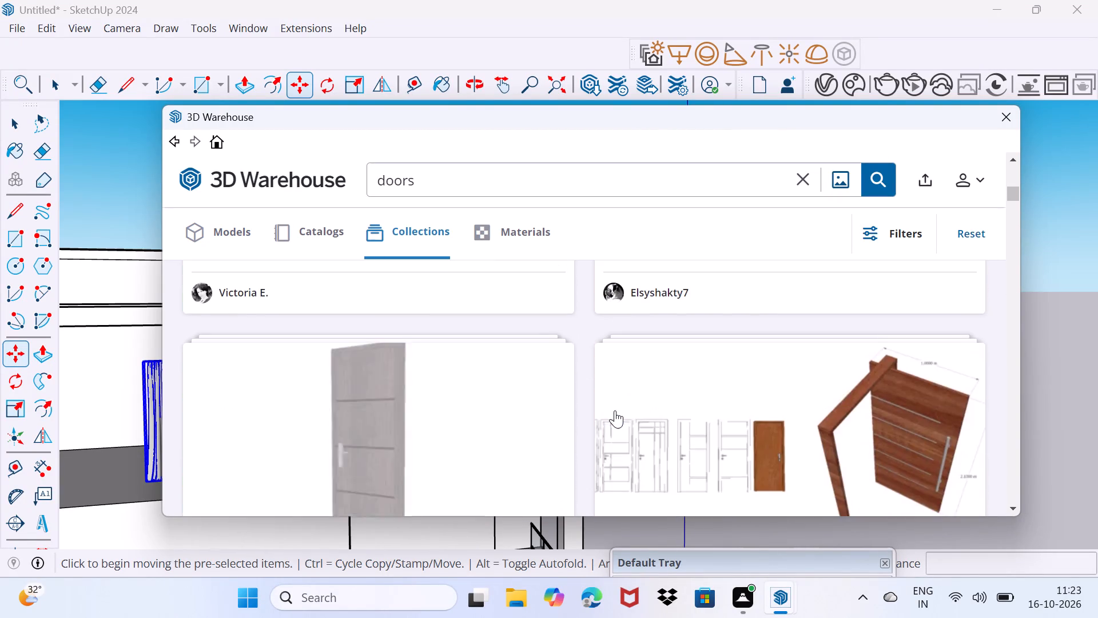
pyautogui.scroll(-9, 614, 410)
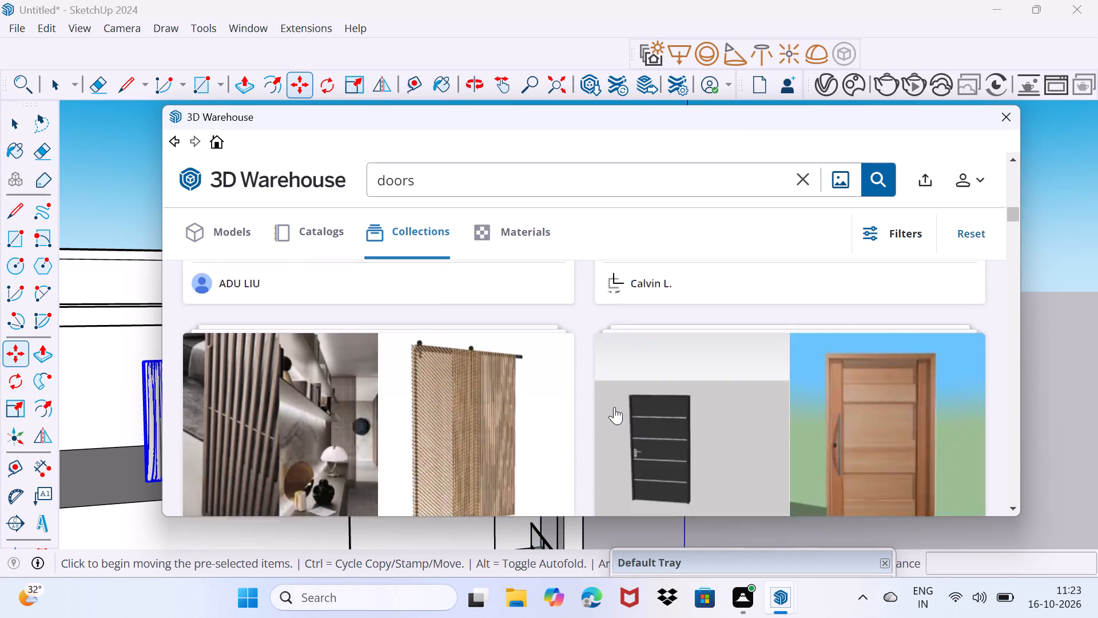
pyautogui.scroll(-8, 614, 407)
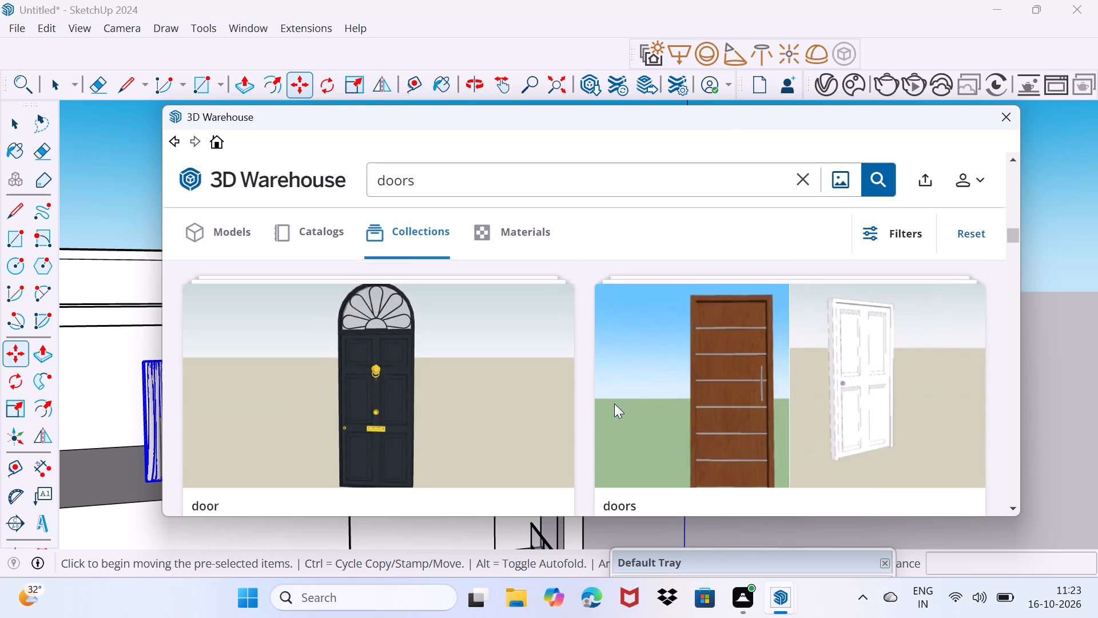
pyautogui.scroll(-1, 614, 403)
pyautogui.scroll(1, 615, 401)
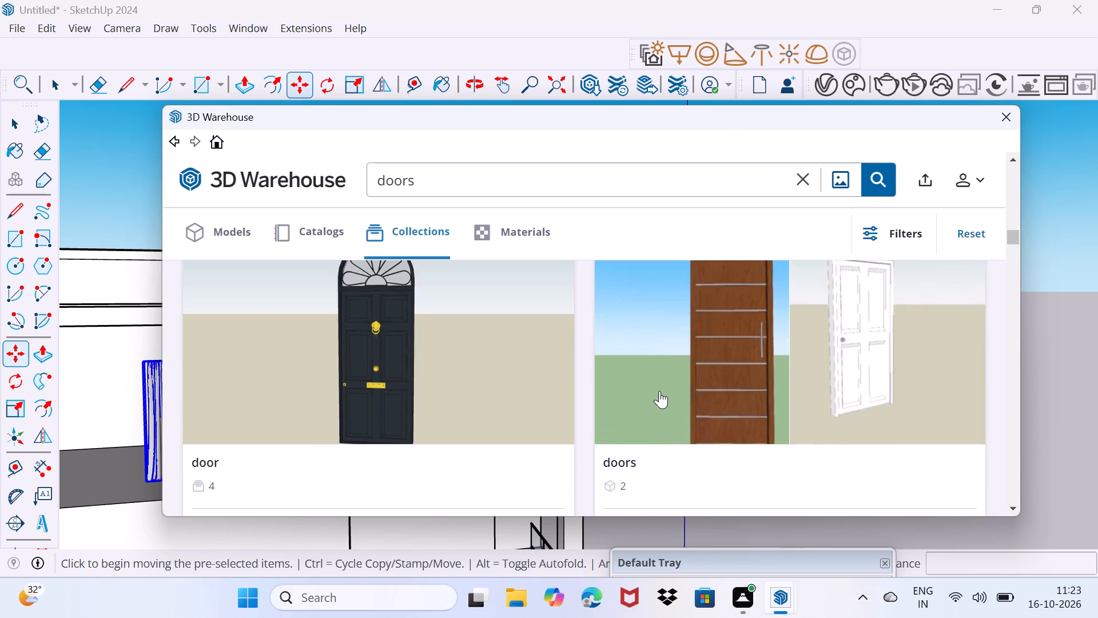
# Load the brown wooden Bedroom Door from the doors collection with the brown and white doors, and place it before the terrace door recess.
pyautogui.click(659, 391)
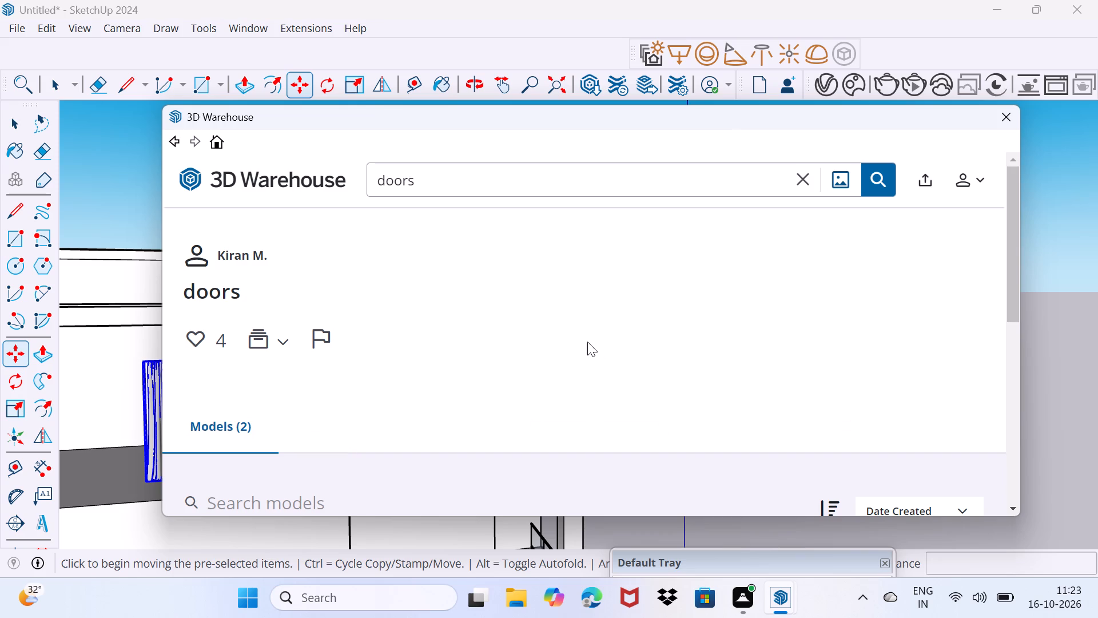
pyautogui.scroll(-4, 580, 340)
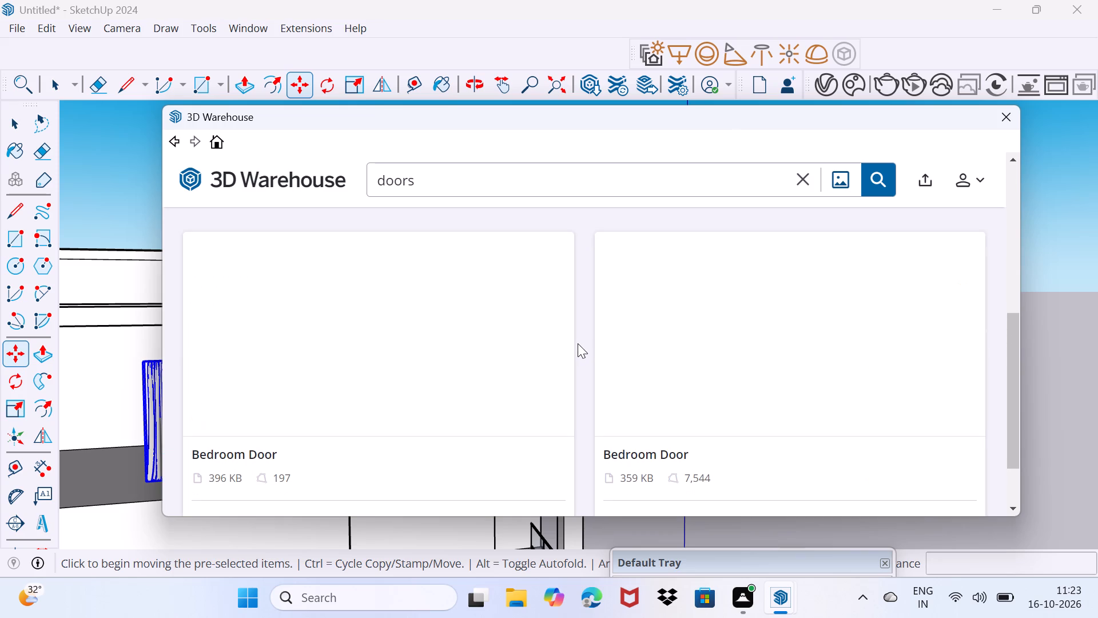
pyautogui.scroll(-2, 575, 348)
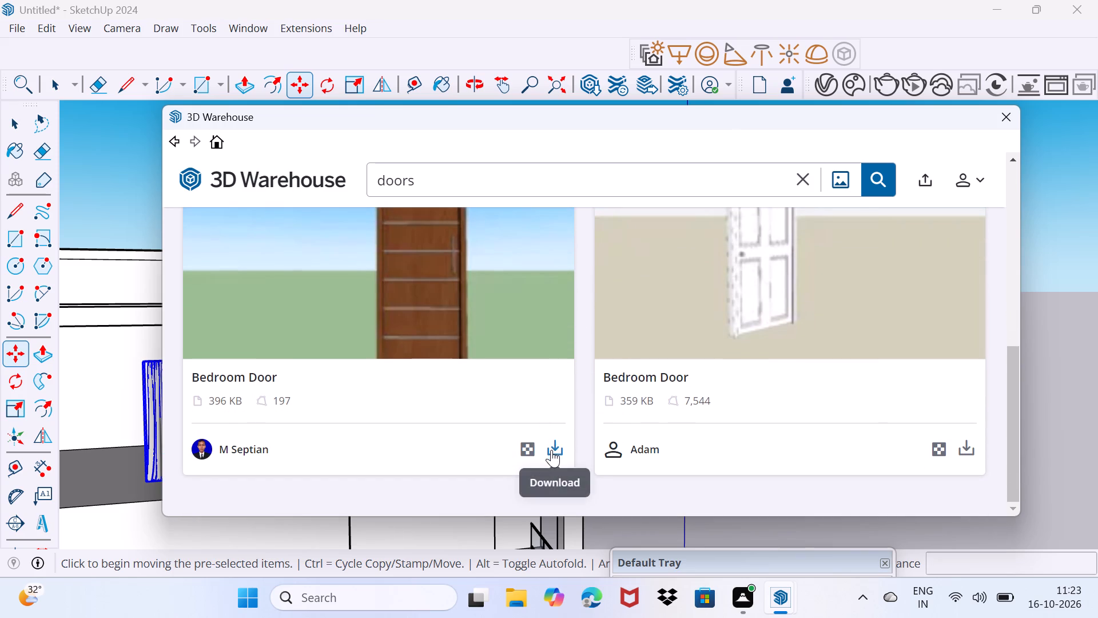
pyautogui.click(551, 450)
pyautogui.click(531, 343)
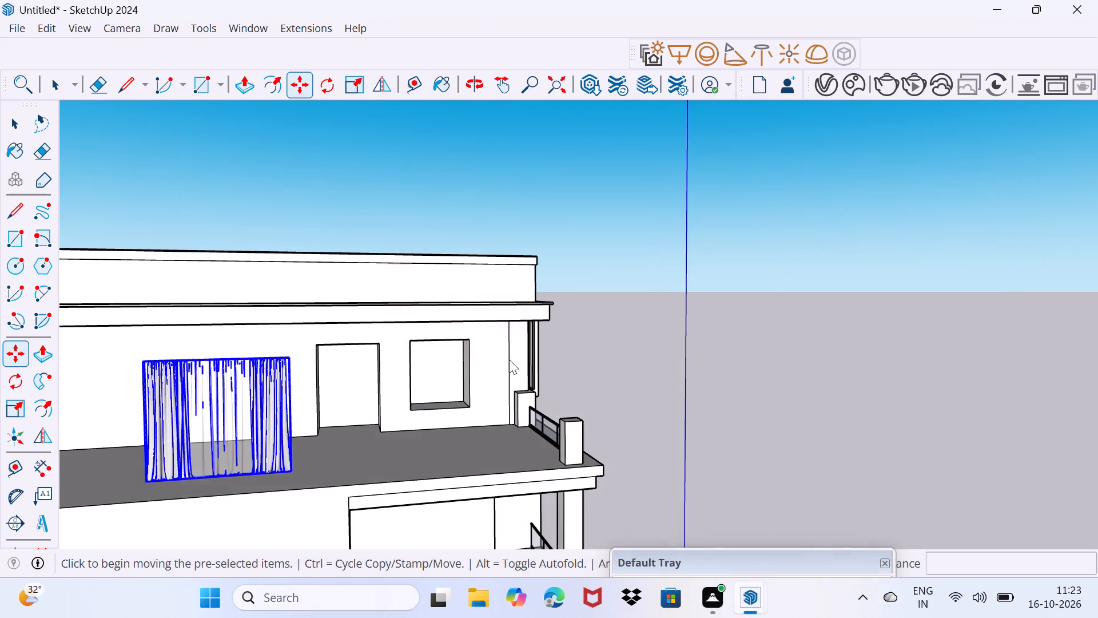
pyautogui.scroll(11, 334, 456)
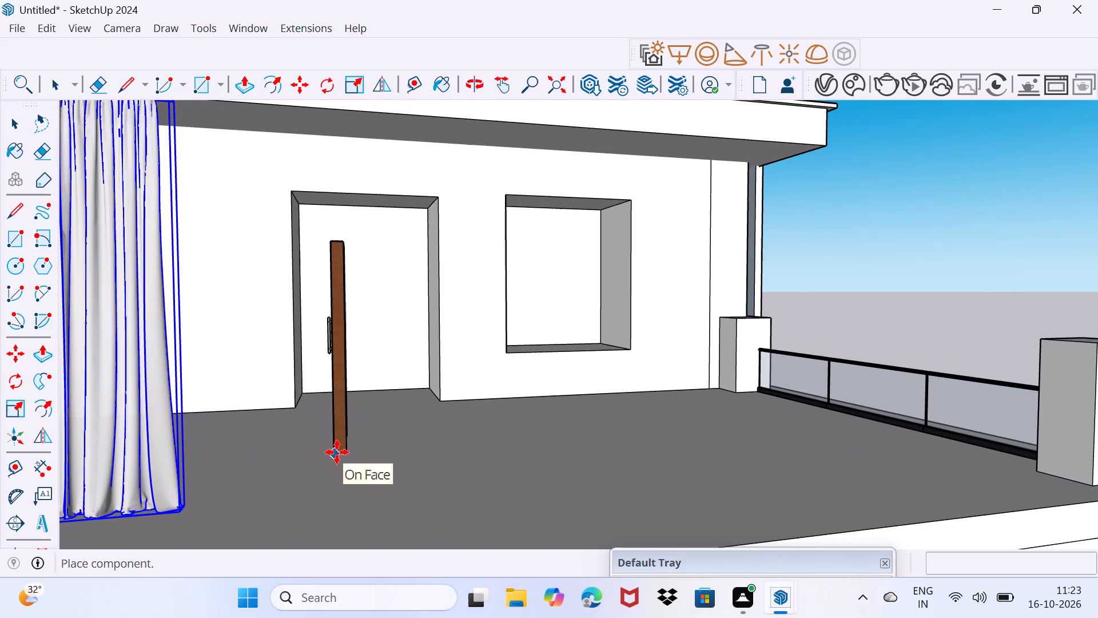
pyautogui.click(353, 443)
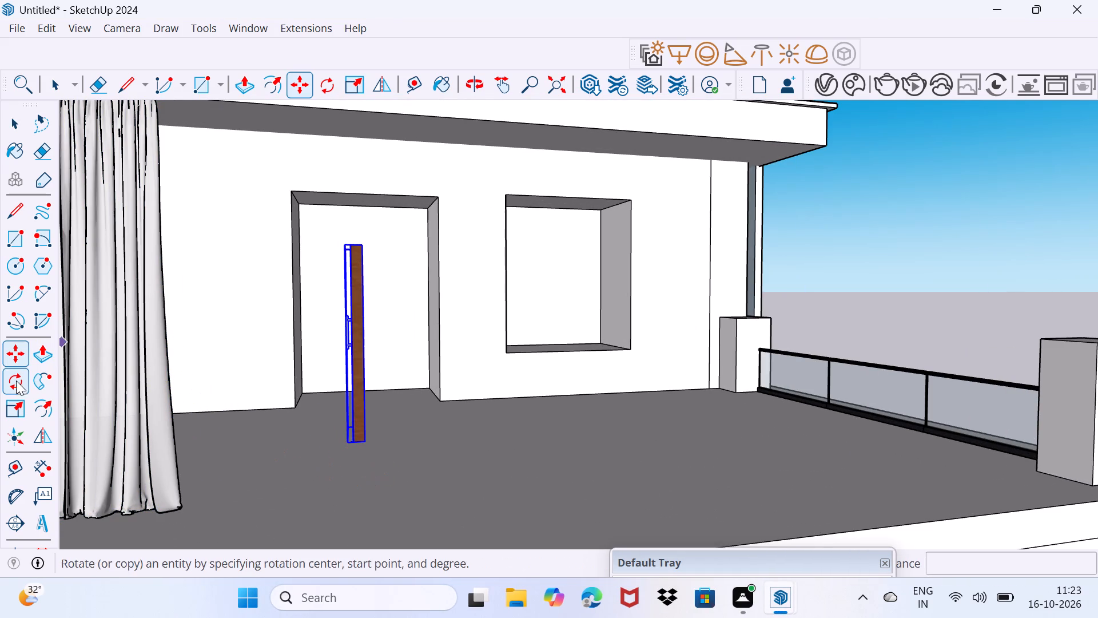
# Rotate the wooden door 90 degrees on the terrace floor so its front is parallel to the terrace wall.
pyautogui.click(16, 387)
pyautogui.click(512, 493)
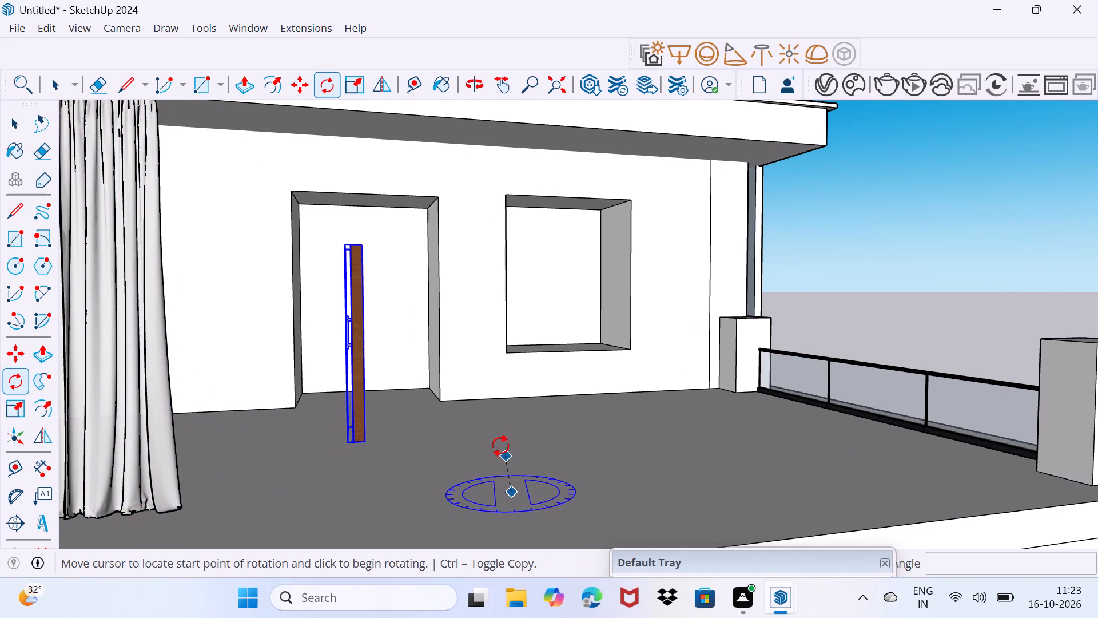
pyautogui.click(457, 433)
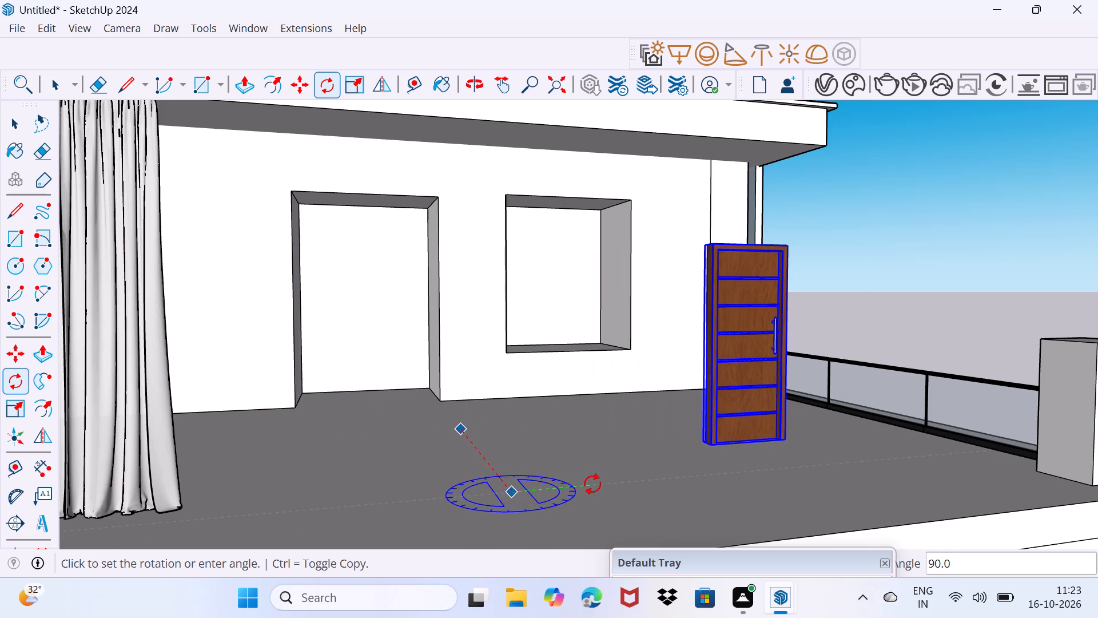
pyautogui.click(593, 484)
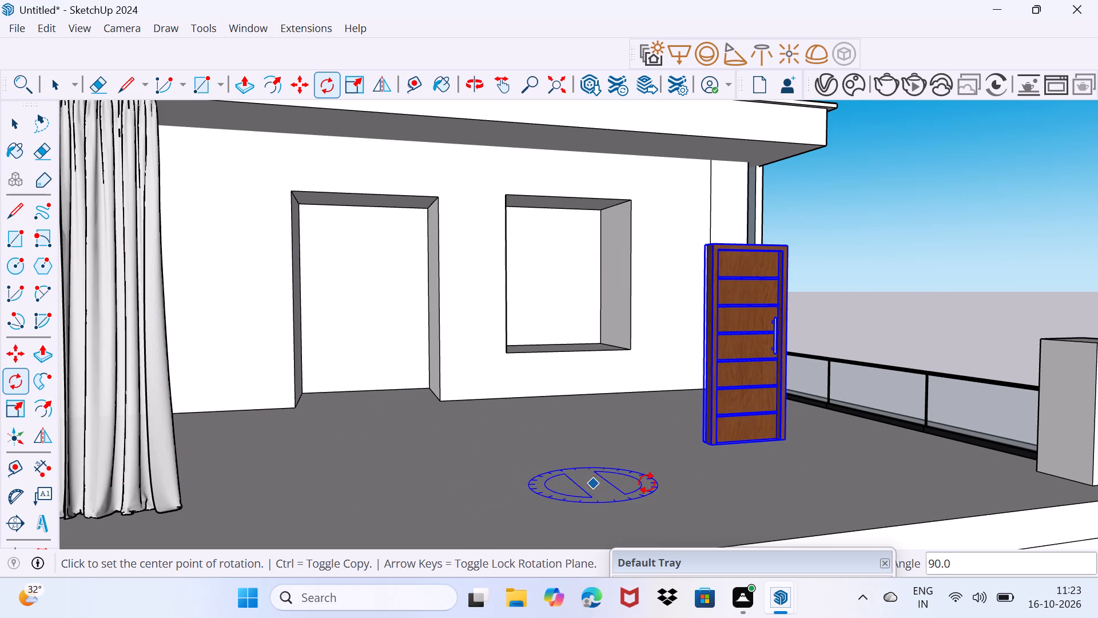
pyautogui.scroll(4, 690, 456)
pyautogui.moveTo(763, 446); pyautogui.dragTo(687, 446, button='middle')
pyautogui.scroll(1, 763, 446)
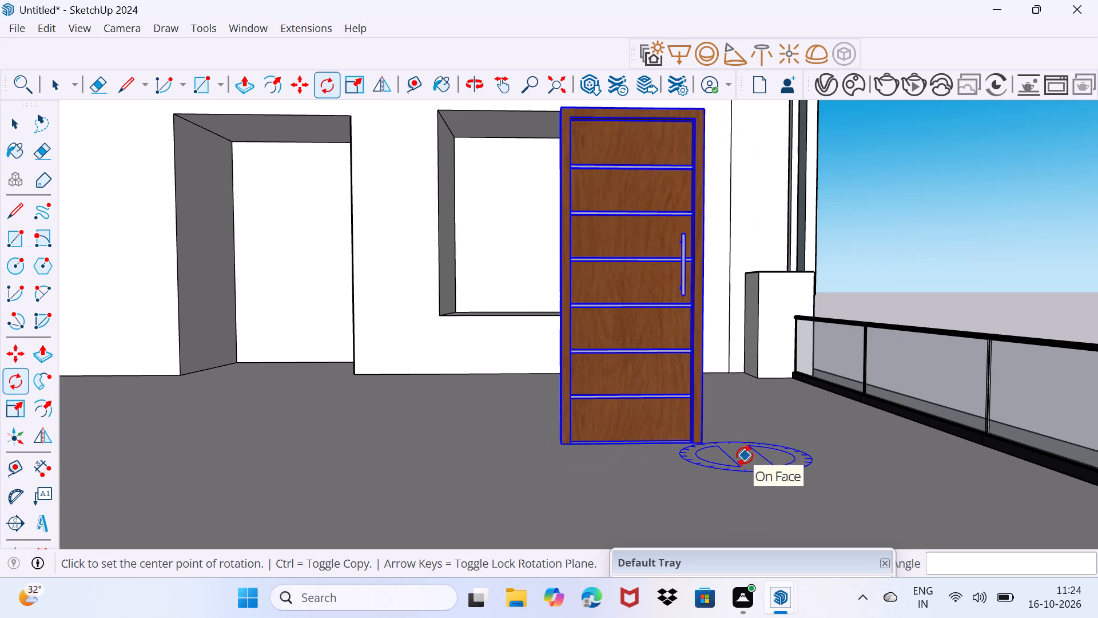
# Move the wooden door by its lower corner to the bottom corner of the terrace door recess beside the window.
pyautogui.press('m')
pyautogui.click(704, 442)
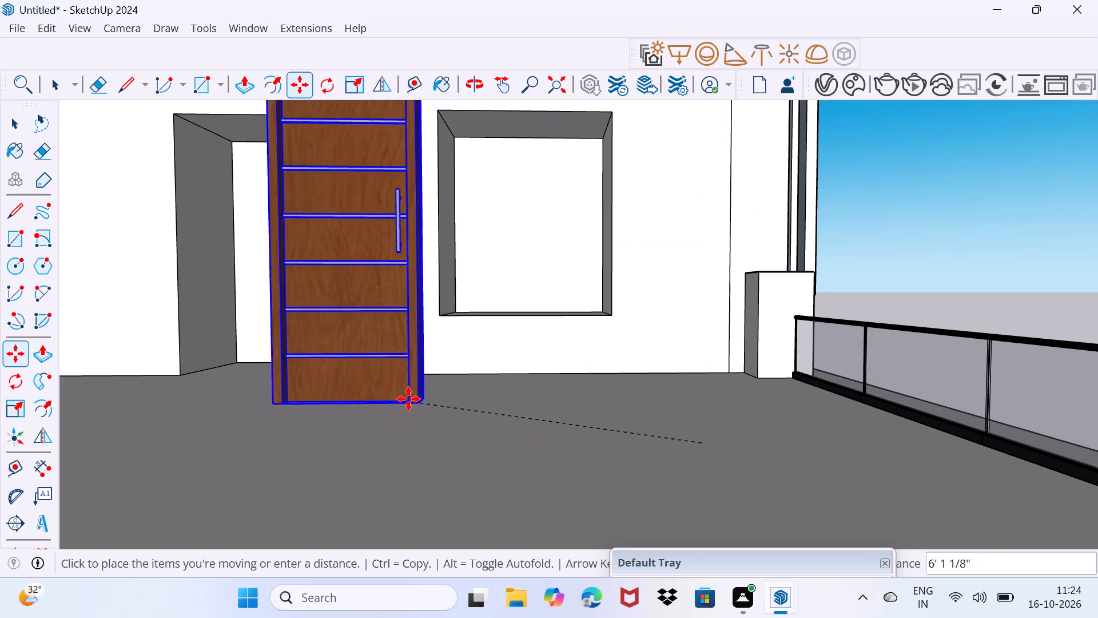
pyautogui.scroll(5, 328, 362)
pyautogui.moveTo(324, 360); pyautogui.dragTo(313, 457, button='middle')
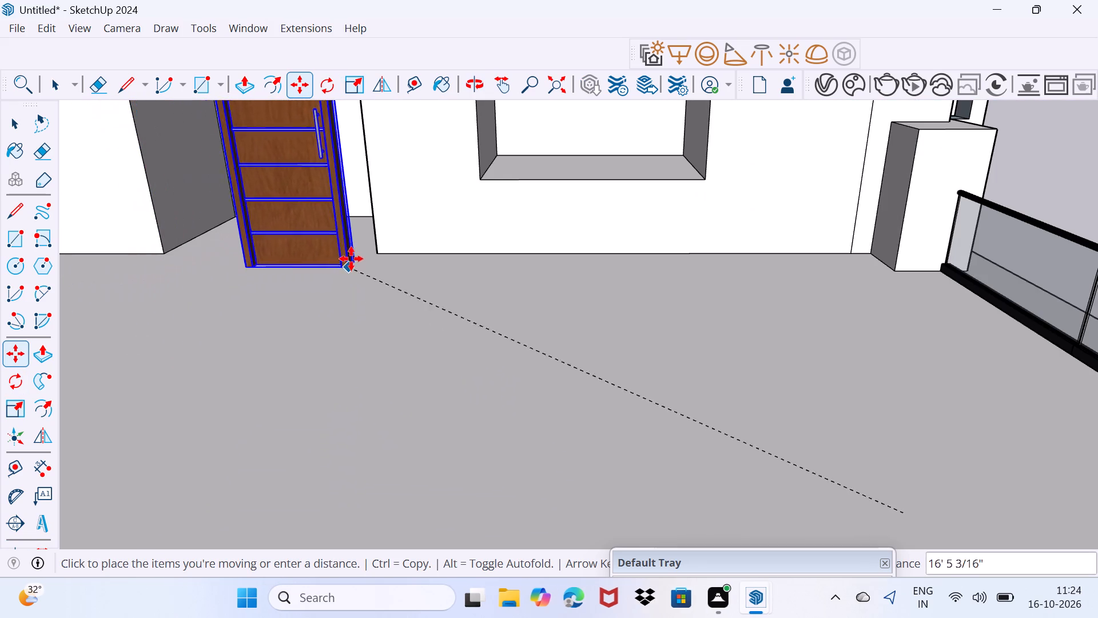
pyautogui.click(375, 252)
# Scale the wooden door's width by about 2.22 so it spans the door recess.
pyautogui.moveTo(325, 264); pyautogui.dragTo(435, 264, button='middle')
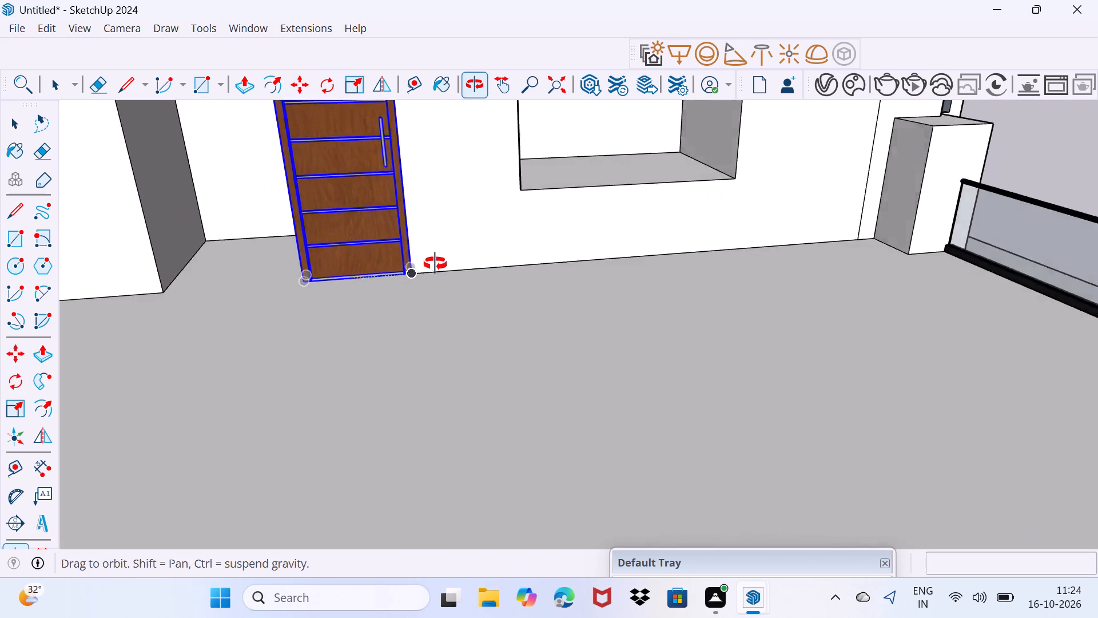
pyautogui.moveTo(435, 264); pyautogui.dragTo(596, 294, button='middle')
pyautogui.press('s')
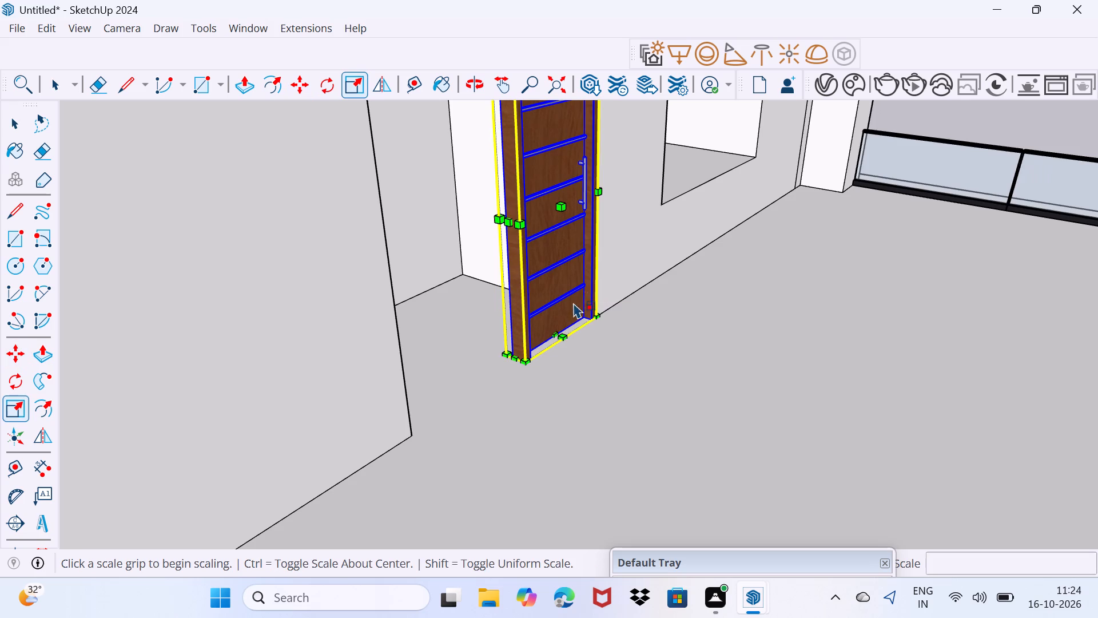
pyautogui.scroll(3, 504, 225)
pyautogui.click(509, 220)
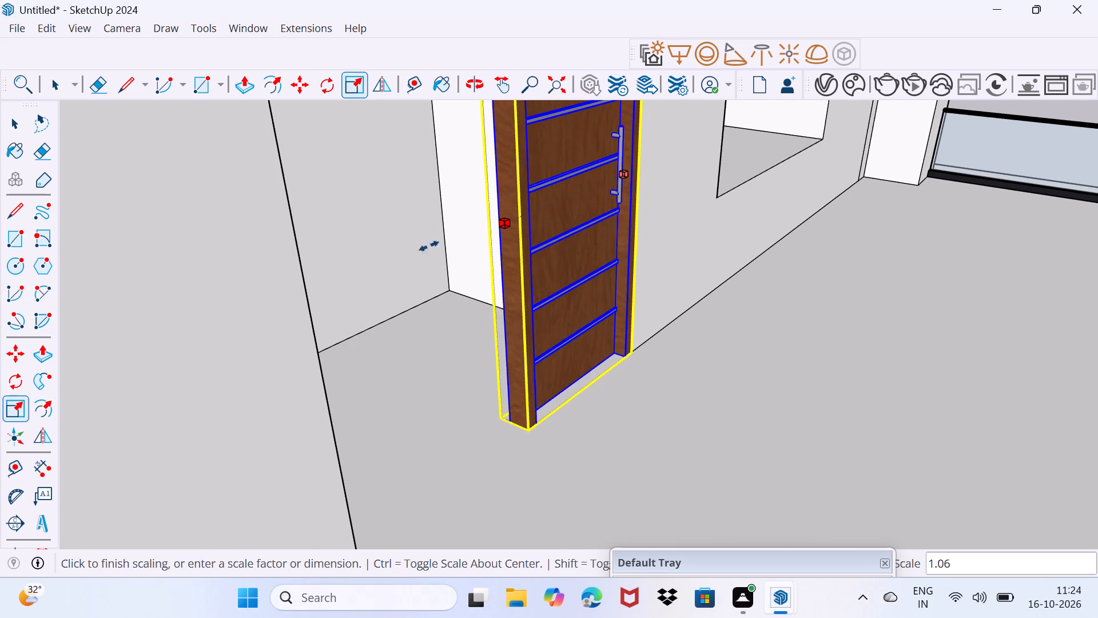
pyautogui.click(306, 298)
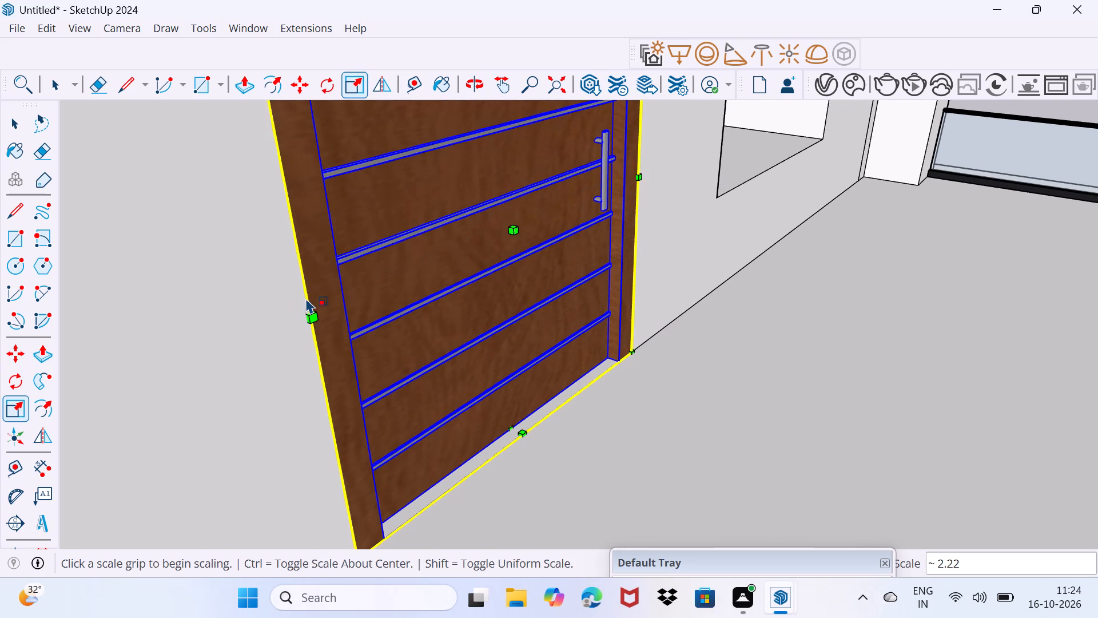
# Scale the wooden door's height by about 1.42 up to the top edge of the recess, and deselect it.
pyautogui.scroll(-10, 308, 298)
pyautogui.keyDown('shift'); pyautogui.moveTo(363, 259); pyautogui.dragTo(408, 411, button='middle'); pyautogui.keyUp('shift')
pyautogui.scroll(3, 439, 296)
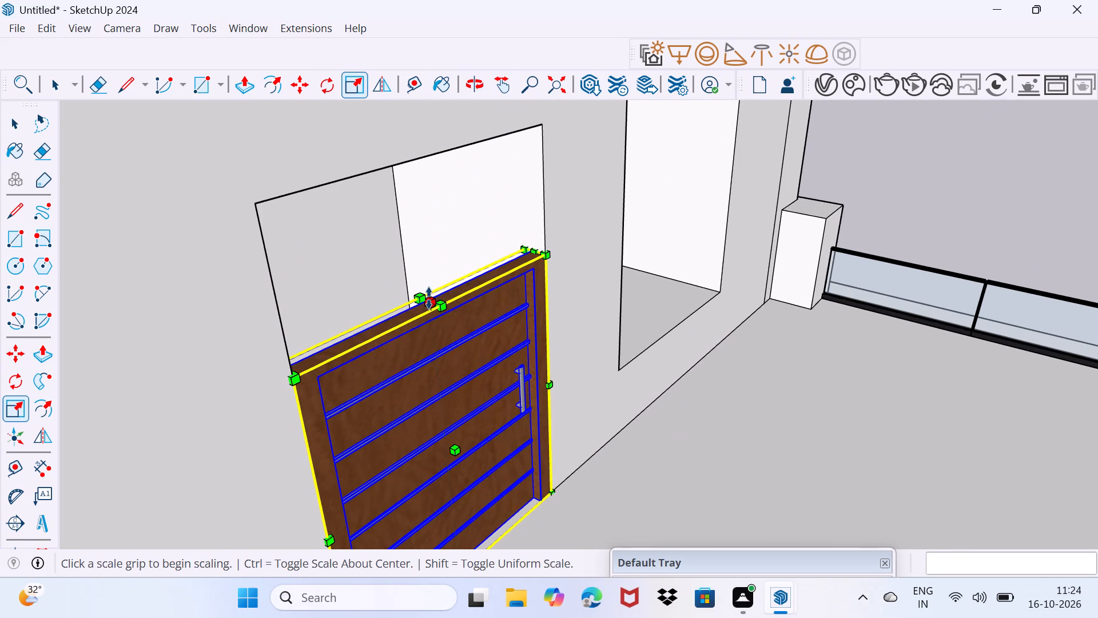
pyautogui.click(429, 299)
pyautogui.click(415, 161)
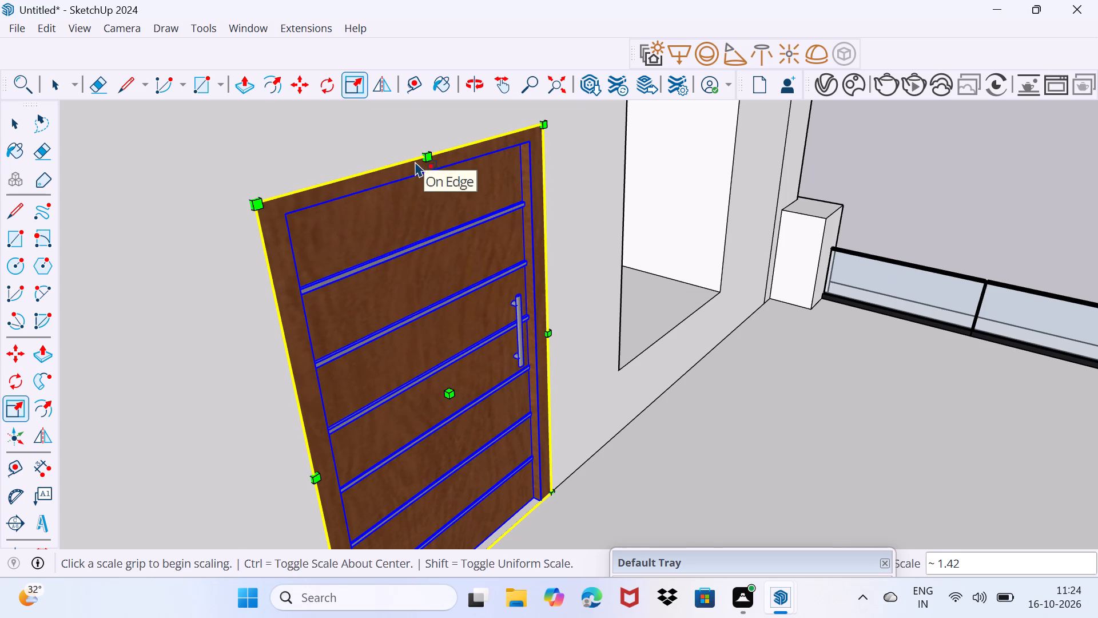
pyautogui.press('space')
pyautogui.moveTo(271, 205); pyautogui.dragTo(276, 164)
pyautogui.scroll(-13, 260, 158)
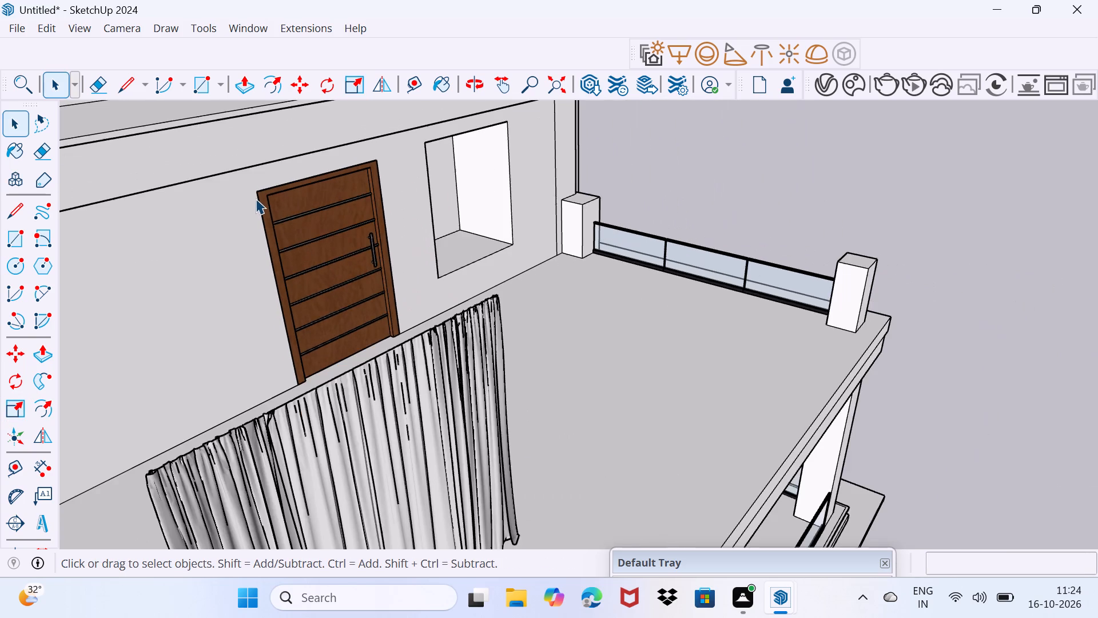
# Draw a V-Ray rectangle light on the back face of the terrace window recess, near its top.
pyautogui.moveTo(313, 304); pyautogui.dragTo(255, 286, button='middle')
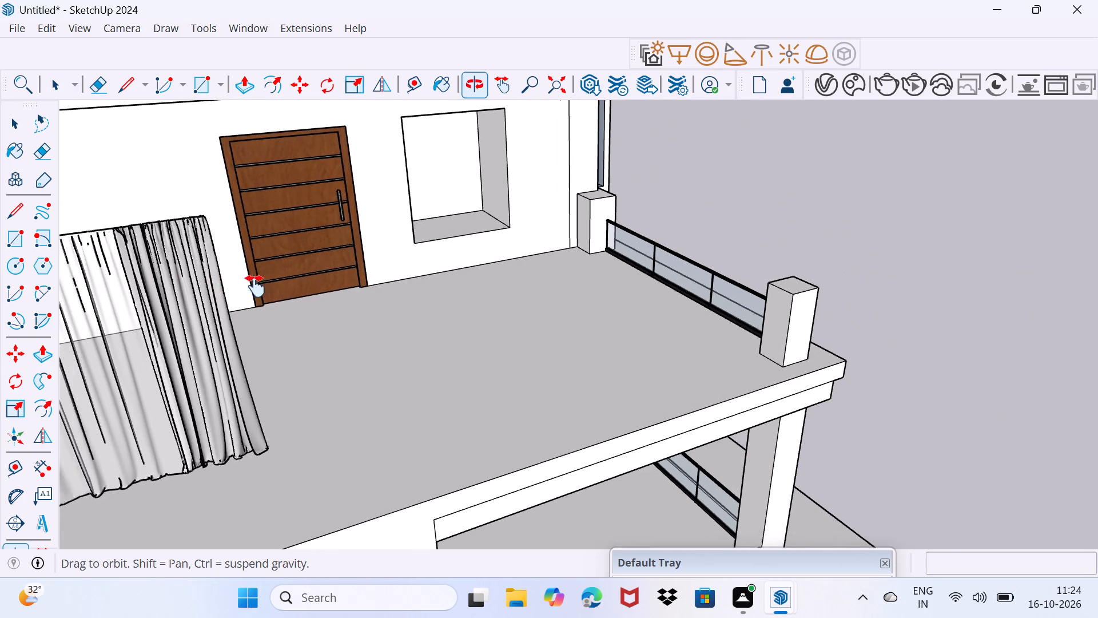
pyautogui.moveTo(255, 286); pyautogui.dragTo(443, 298, button='middle')
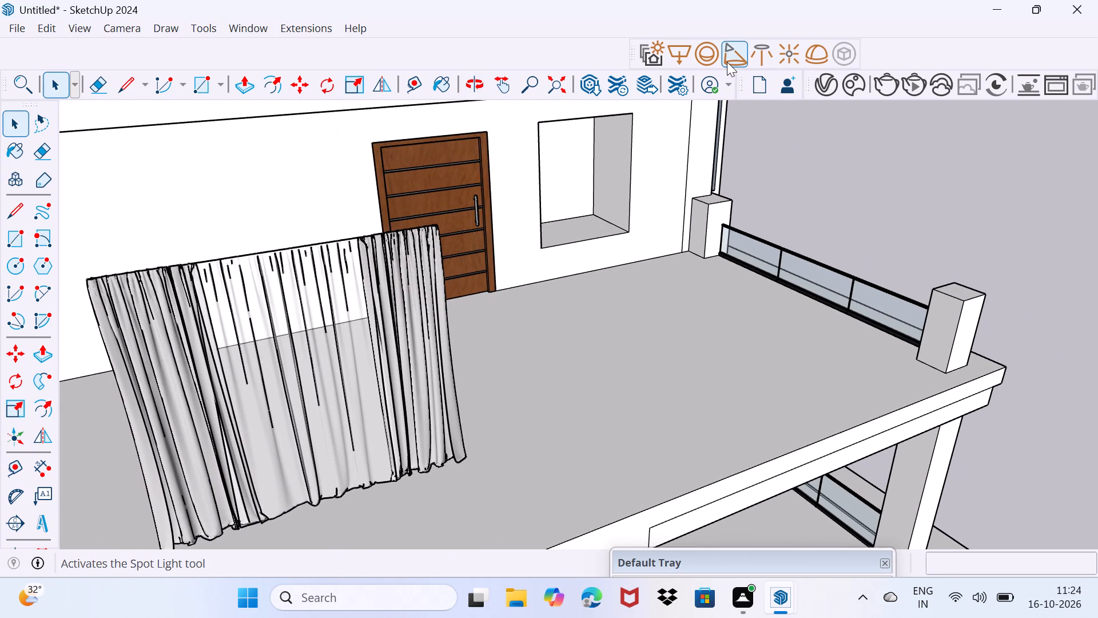
pyautogui.click(679, 61)
pyautogui.moveTo(596, 171); pyautogui.dragTo(544, 160, button='middle')
pyautogui.scroll(4, 543, 146)
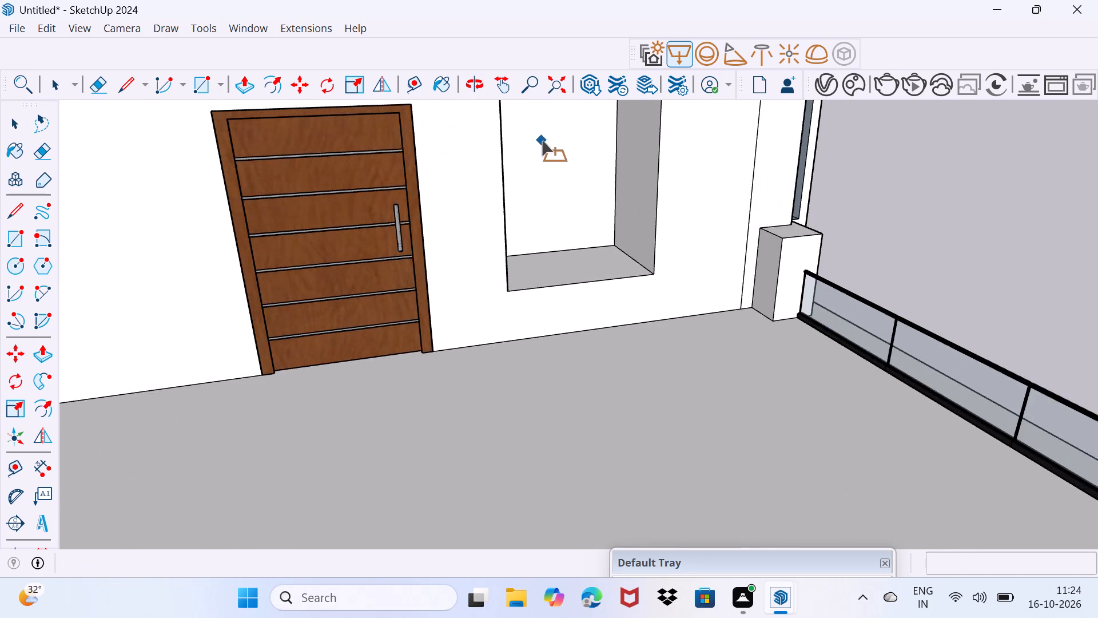
pyautogui.moveTo(542, 140); pyautogui.dragTo(508, 276, button='middle')
pyautogui.moveTo(519, 334); pyautogui.dragTo(512, 272, button='middle')
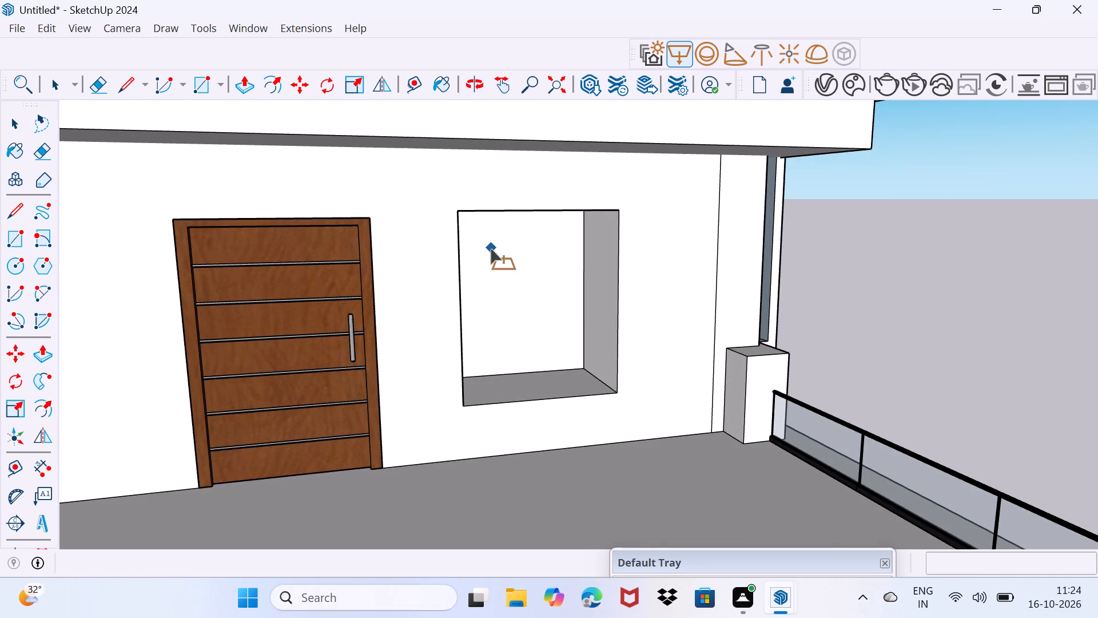
pyautogui.click(490, 248)
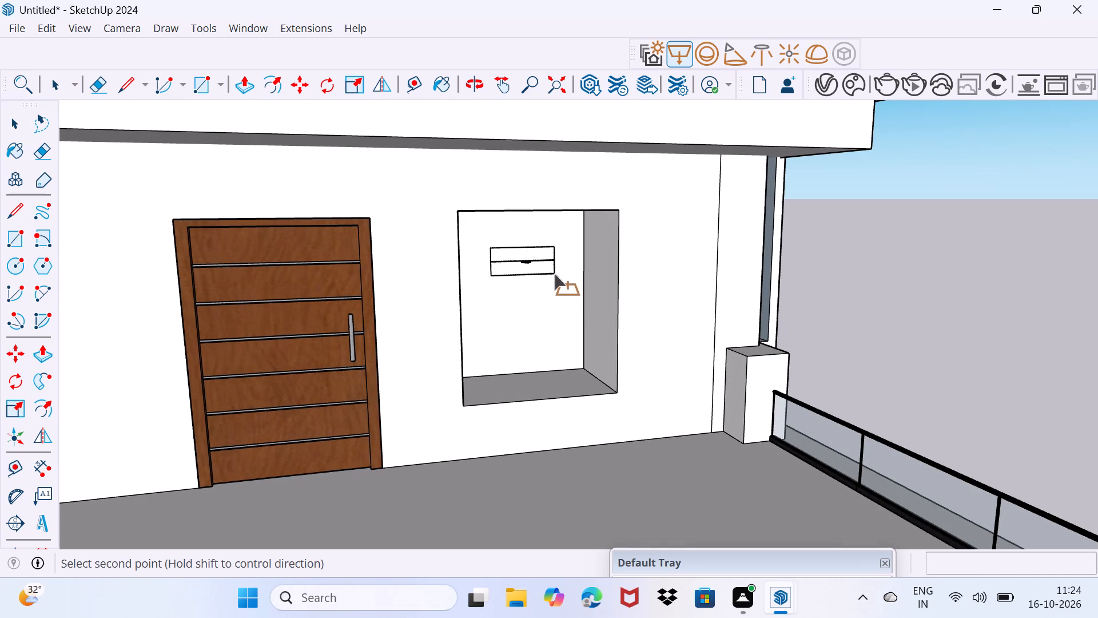
pyautogui.click(564, 284)
# Set the new rectangle light's colour to yellow, about R 0.806, G 0.855, B 0.039, in the V-Ray Asset Editor.
pyautogui.press('space')
pyautogui.click(539, 268)
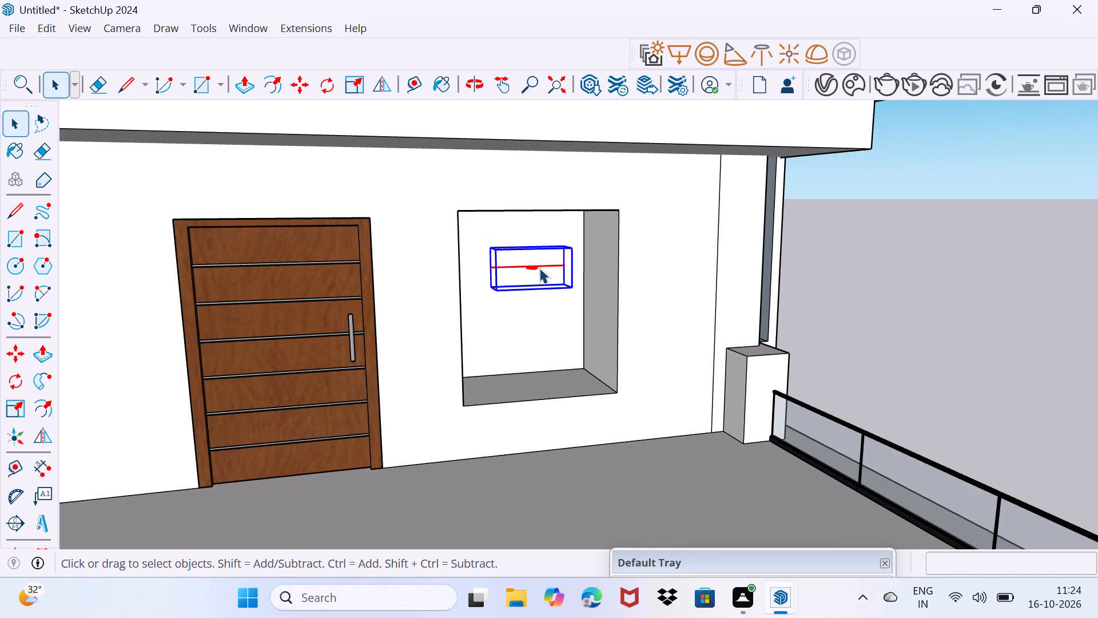
pyautogui.click(811, 86)
pyautogui.click(820, 88)
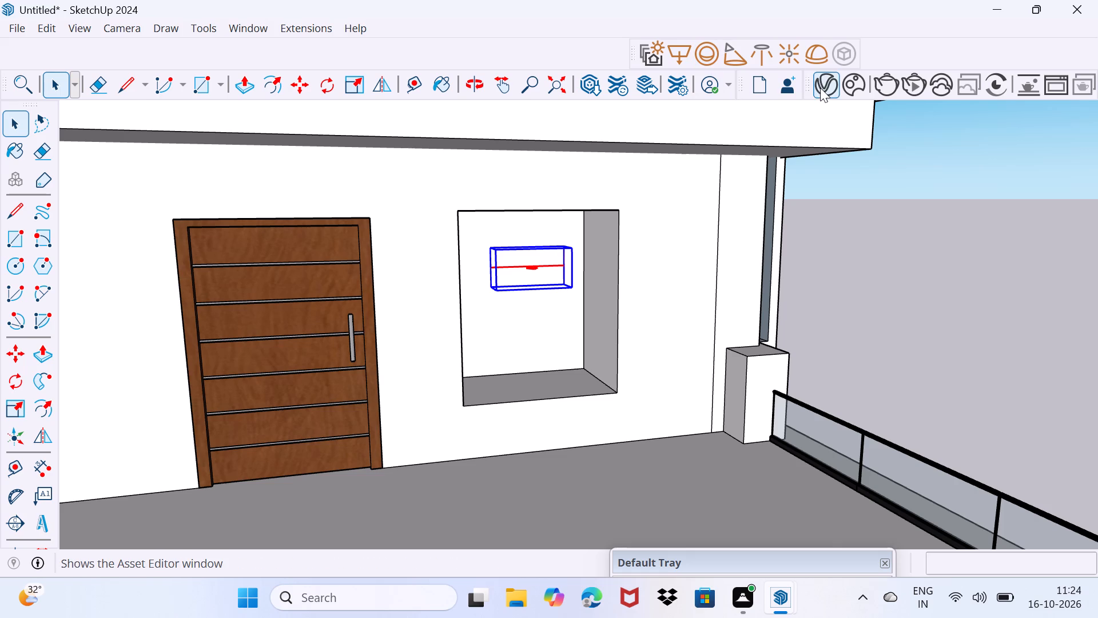
pyautogui.click(835, 307)
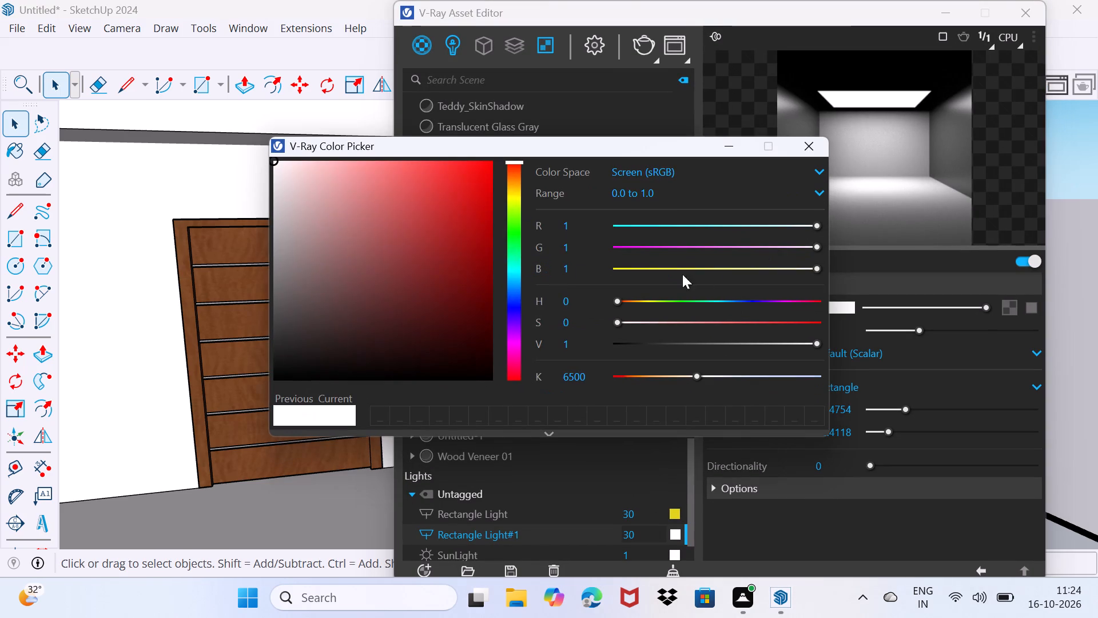
pyautogui.click(516, 200)
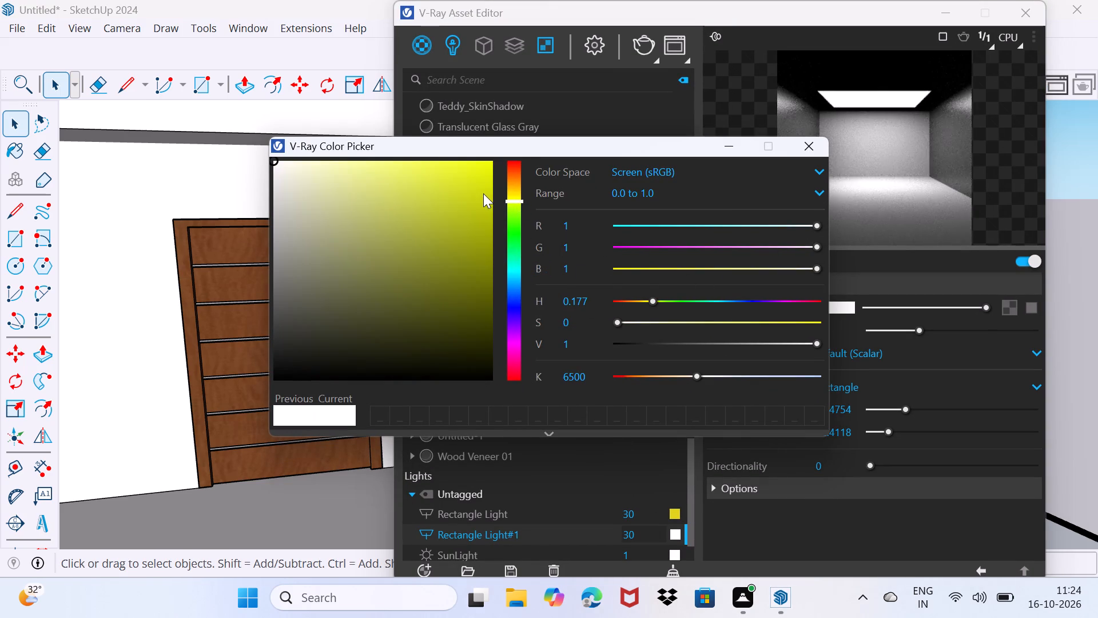
pyautogui.click(483, 193)
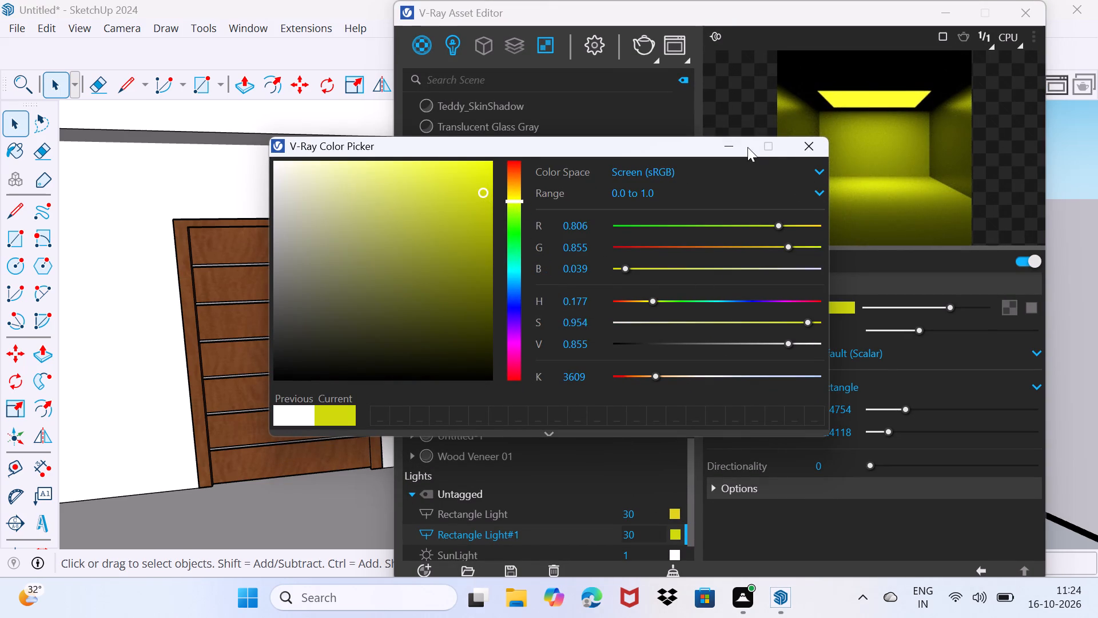
pyautogui.click(747, 147)
pyautogui.click(937, 16)
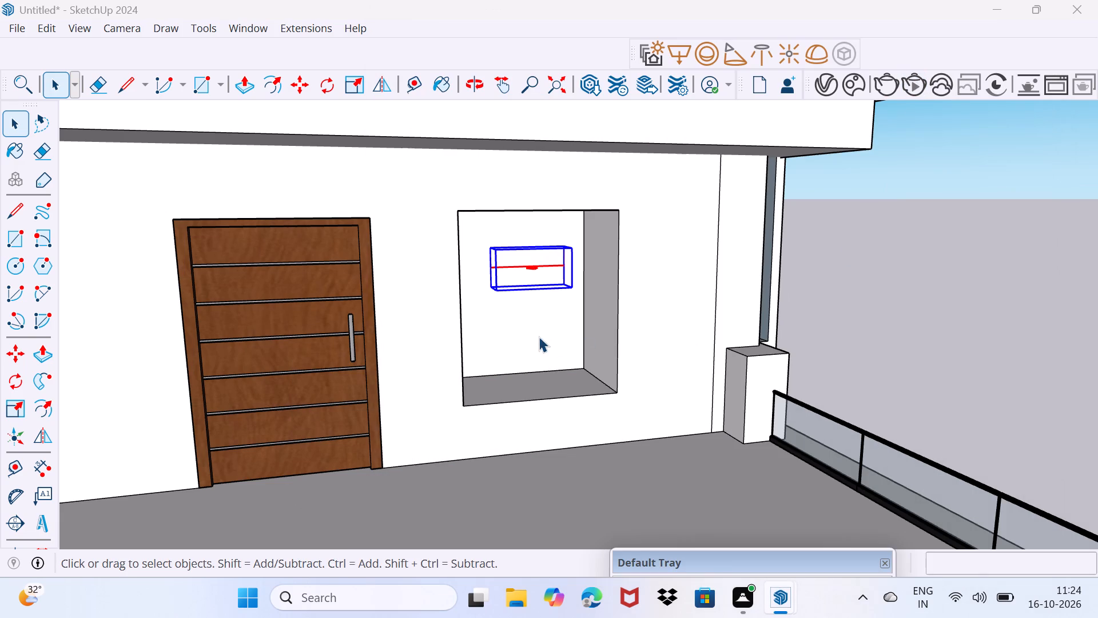
# Search 3D Warehouse for "window".
pyautogui.scroll(-12, 491, 337)
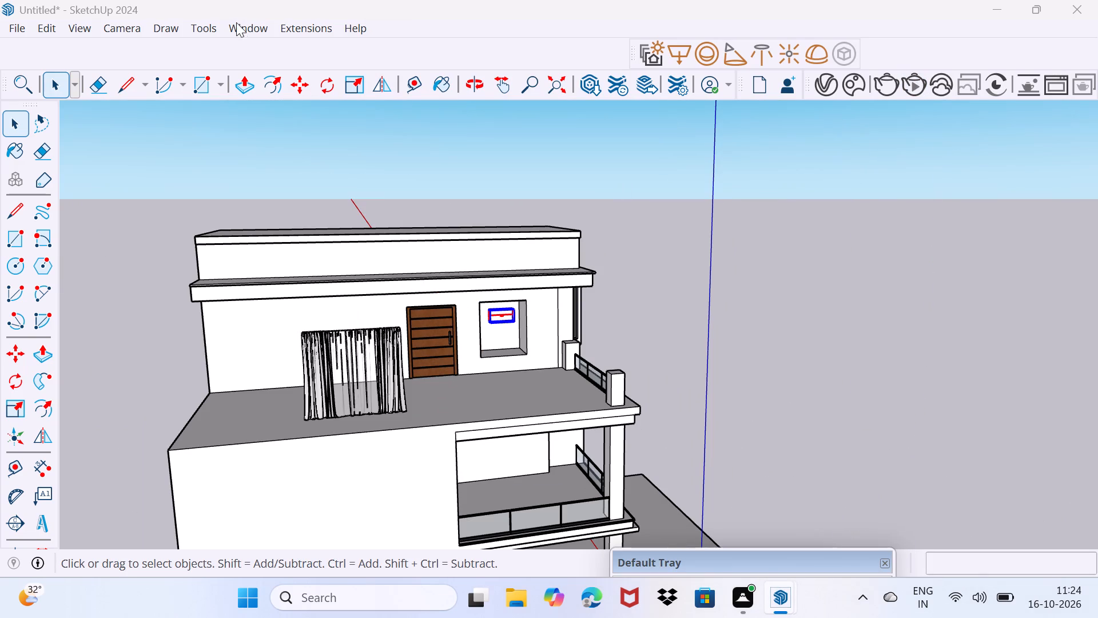
pyautogui.click(250, 37)
pyautogui.click(285, 158)
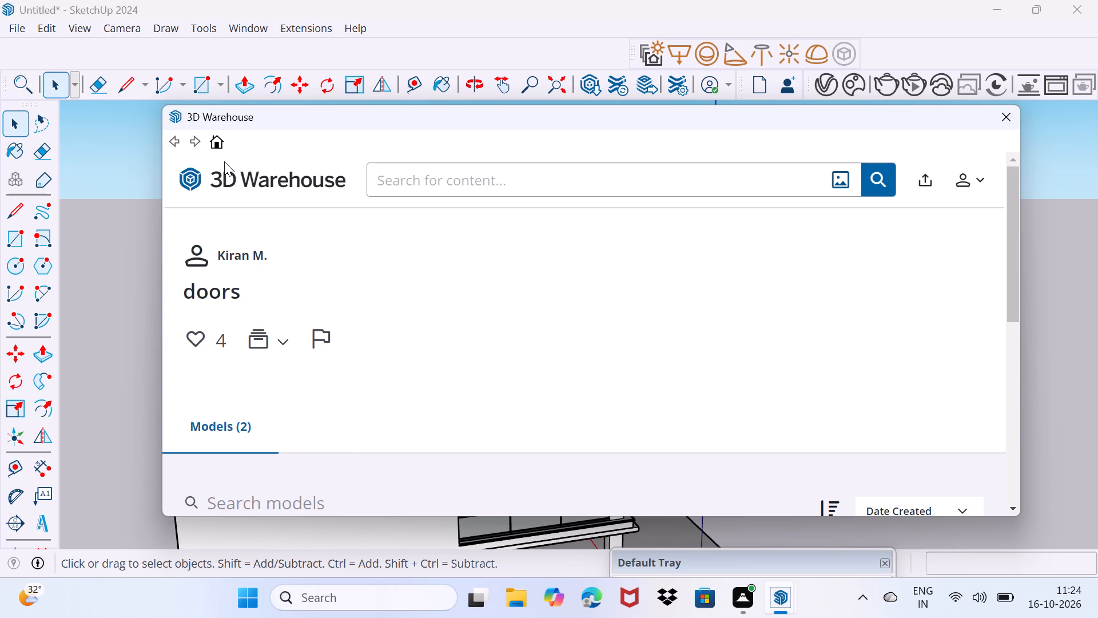
pyautogui.click(411, 179)
pyautogui.write('wi')
pyautogui.press('n')
pyautogui.write('dow')
pyautogui.press('Return')
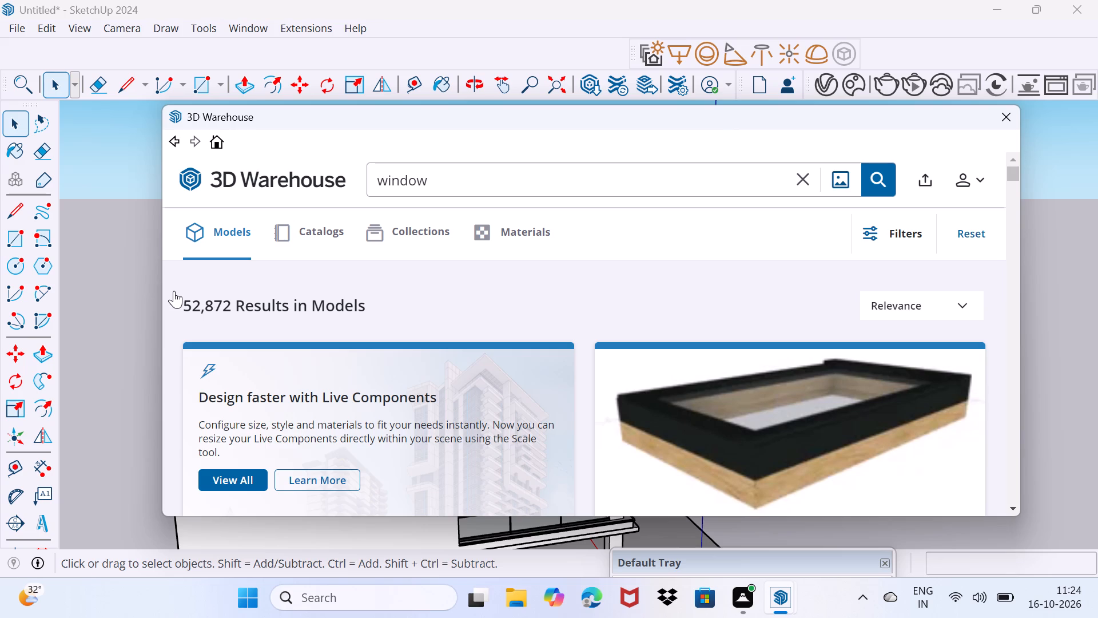
# Browse the window models in the search results for one that suits the terrace window recess.
pyautogui.scroll(-5, 299, 404)
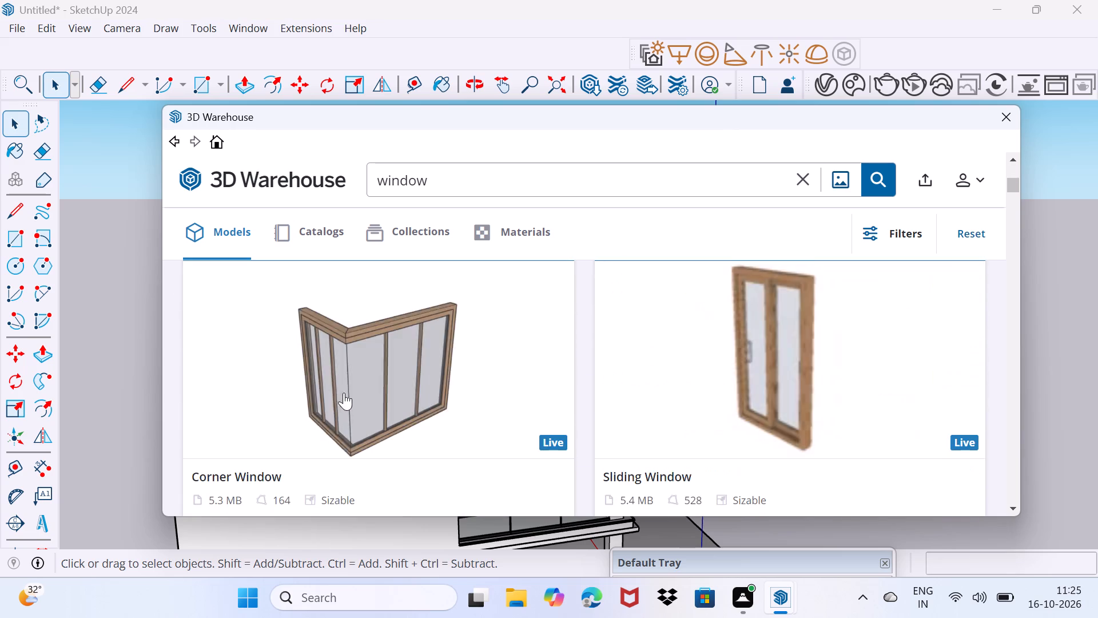
pyautogui.scroll(-9, 497, 406)
pyautogui.scroll(-2, 580, 399)
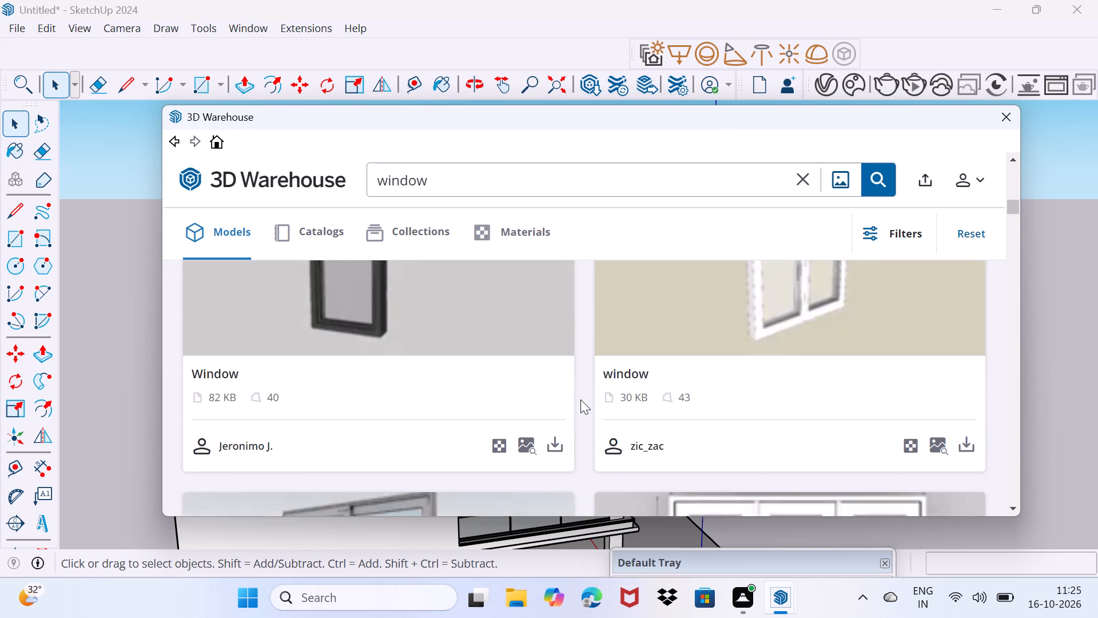
pyautogui.scroll(-1, 580, 399)
pyautogui.scroll(5, 580, 399)
pyautogui.scroll(-6, 580, 399)
pyautogui.scroll(5, 580, 398)
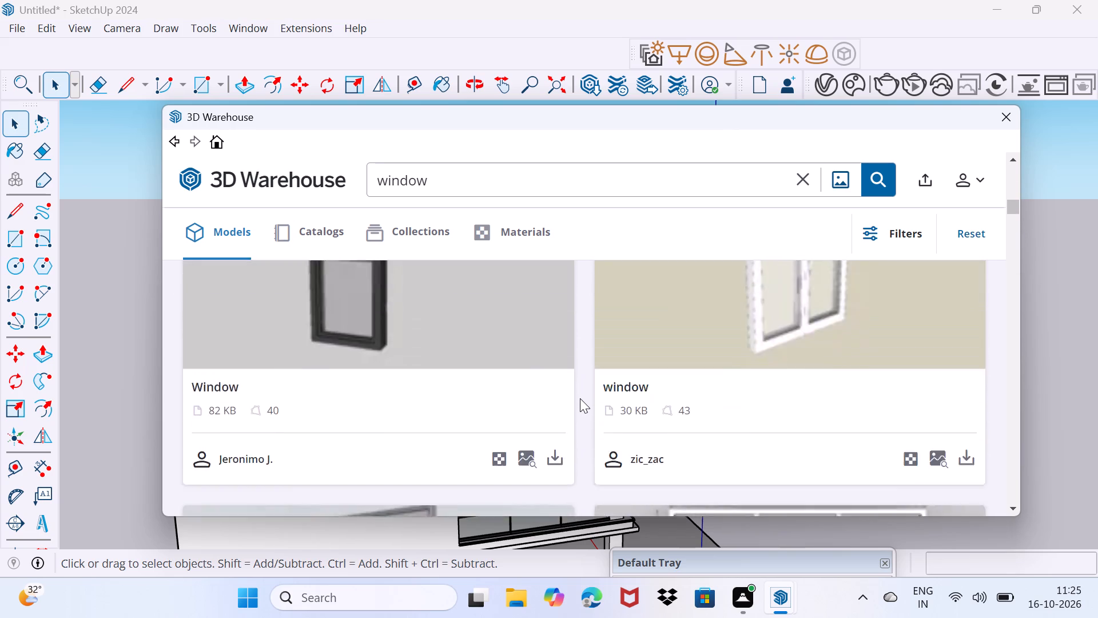
pyautogui.scroll(5, 580, 394)
pyautogui.scroll(-2, 615, 391)
# Load the black-framed two-pane Window model into the house model and place it on the terrace floor beside the curtain.
pyautogui.click(792, 319)
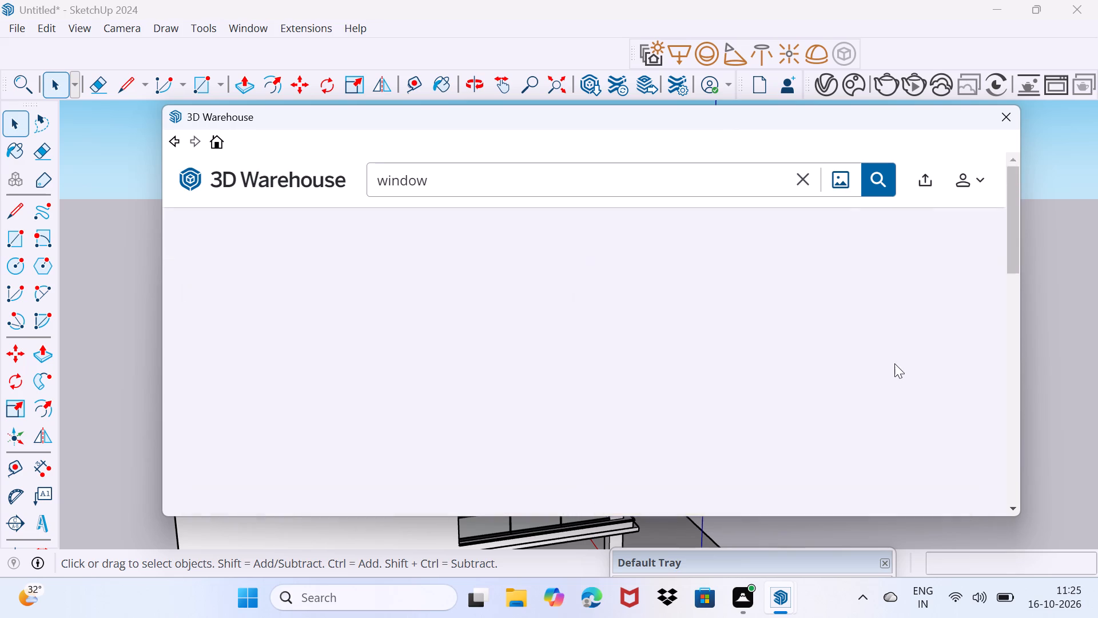
pyautogui.scroll(-9, 734, 382)
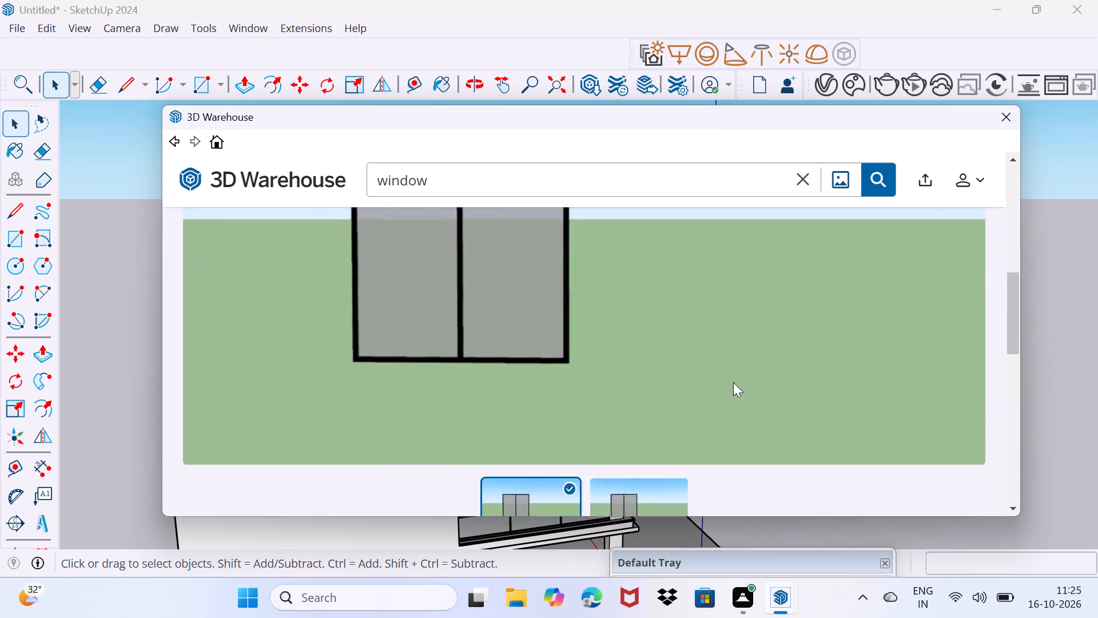
pyautogui.click(841, 363)
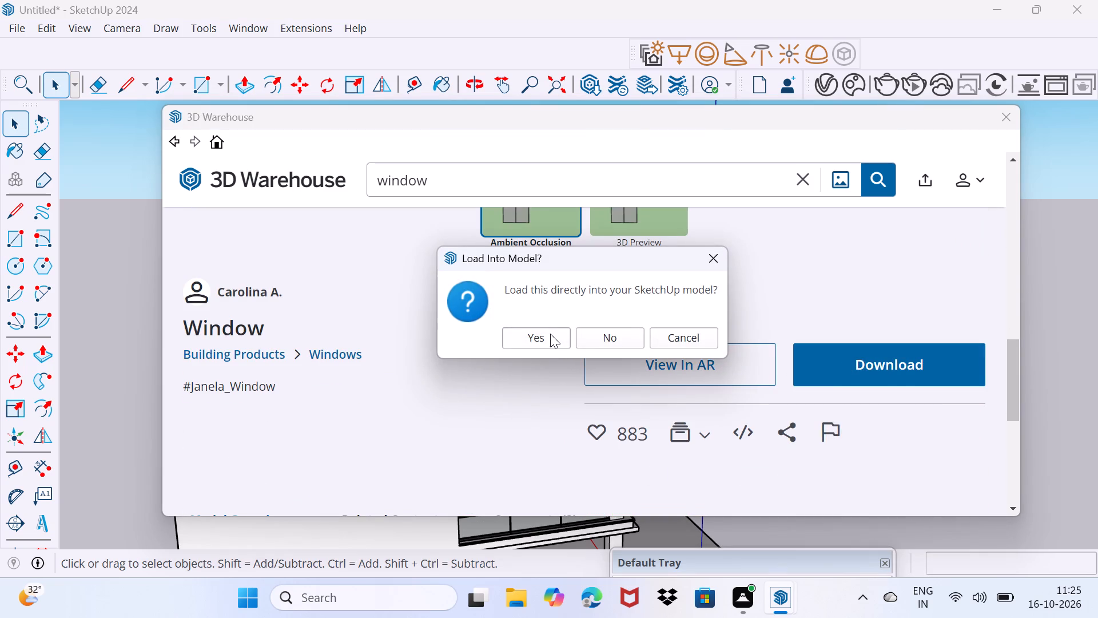
pyautogui.click(550, 334)
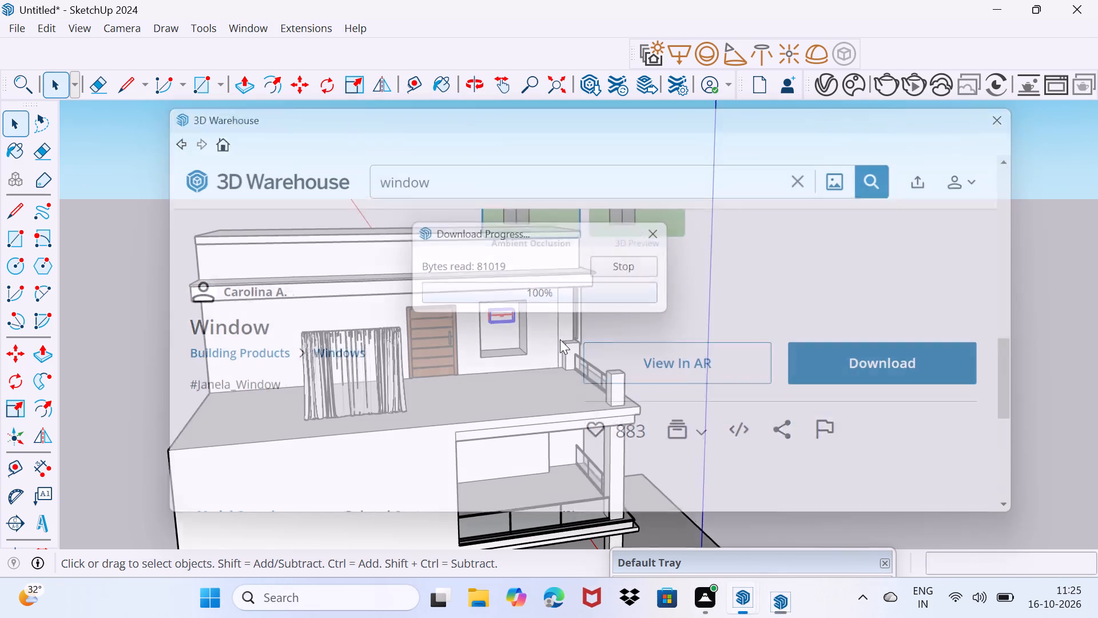
pyautogui.scroll(4, 308, 429)
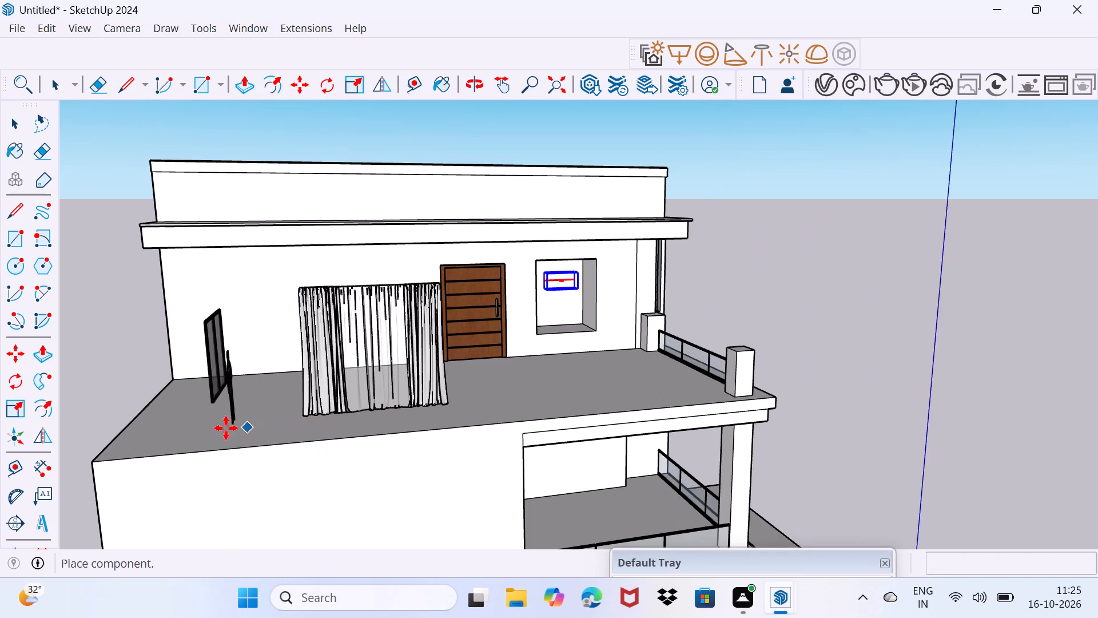
pyautogui.click(224, 461)
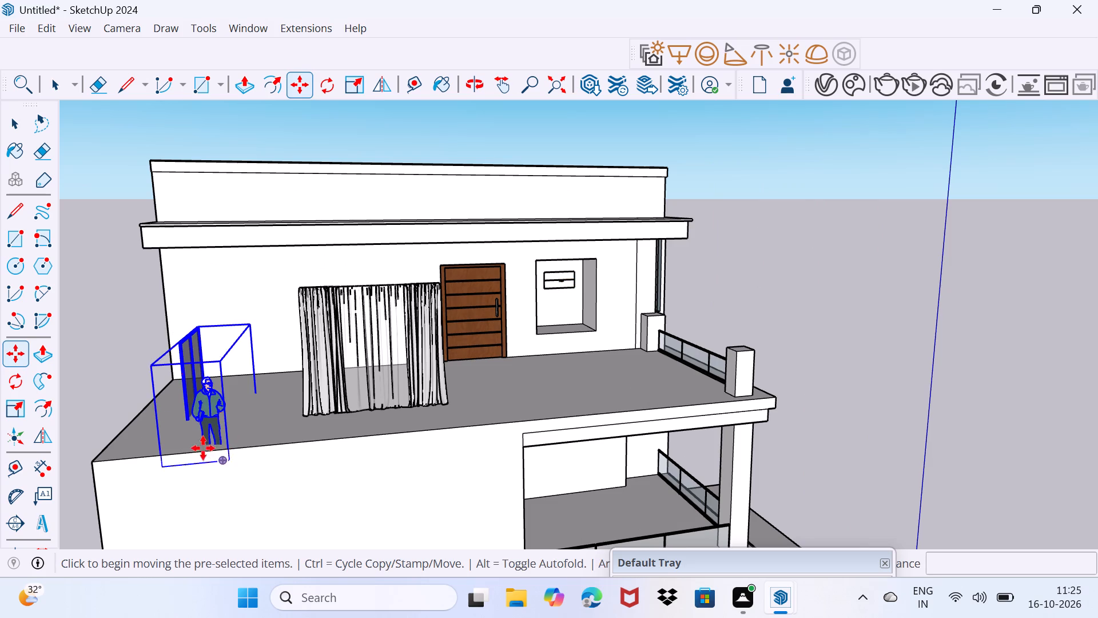
# Delete the standing man figure from inside the loaded window component and leave the component's editing.
pyautogui.scroll(10, 194, 438)
pyautogui.press('space')
pyautogui.tripleClick(238, 399)
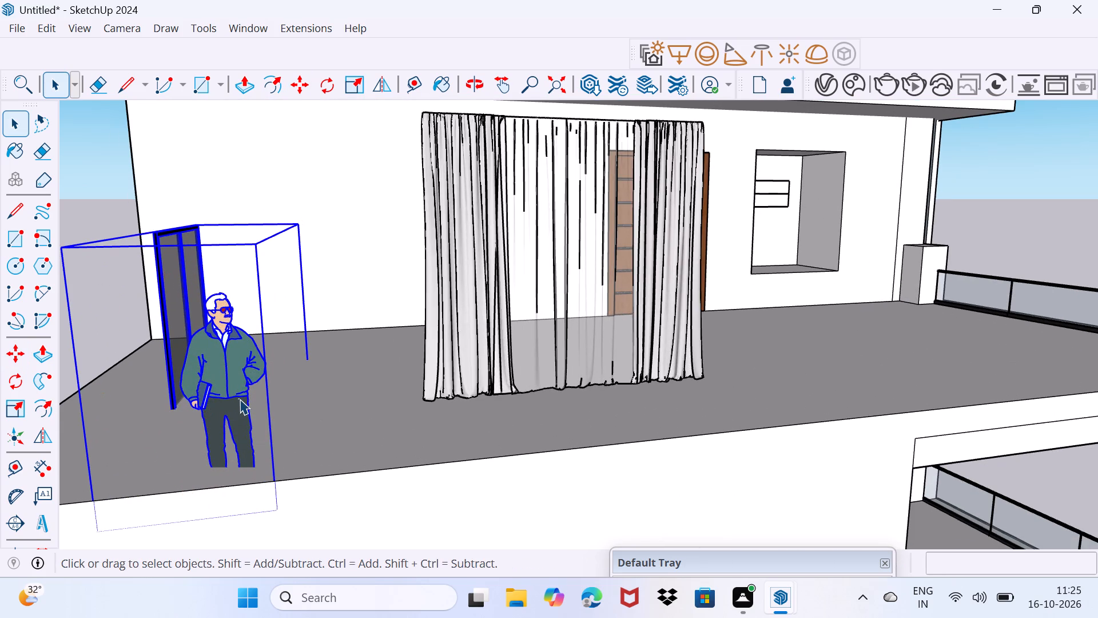
pyautogui.click(240, 399)
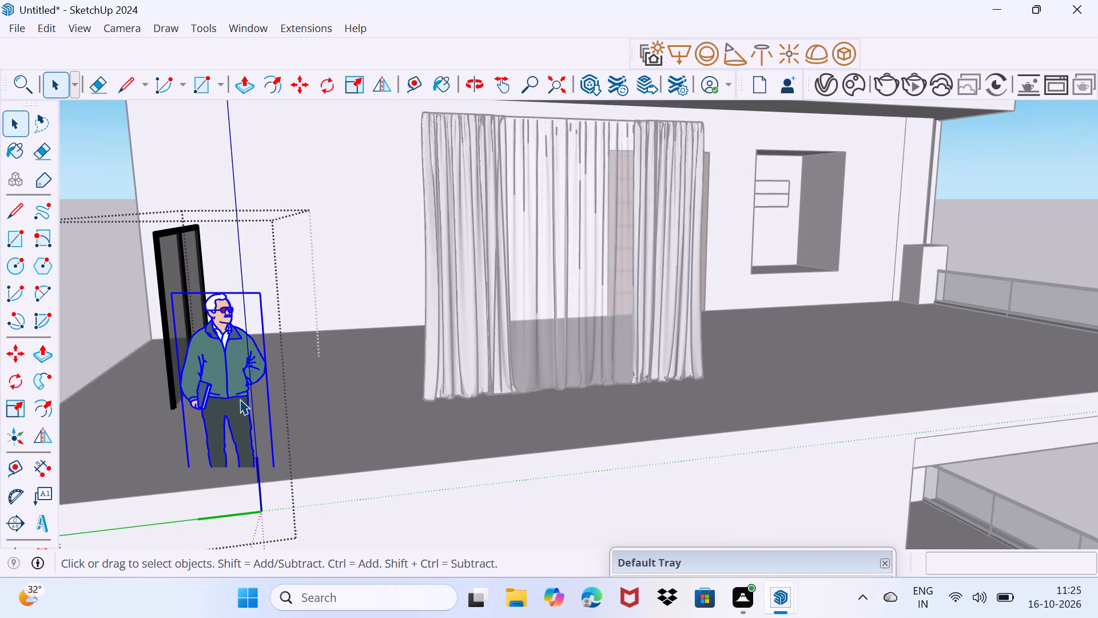
pyautogui.press('Delete')
pyautogui.doubleClick(337, 439)
pyautogui.moveTo(285, 438); pyautogui.dragTo(319, 441, button='middle')
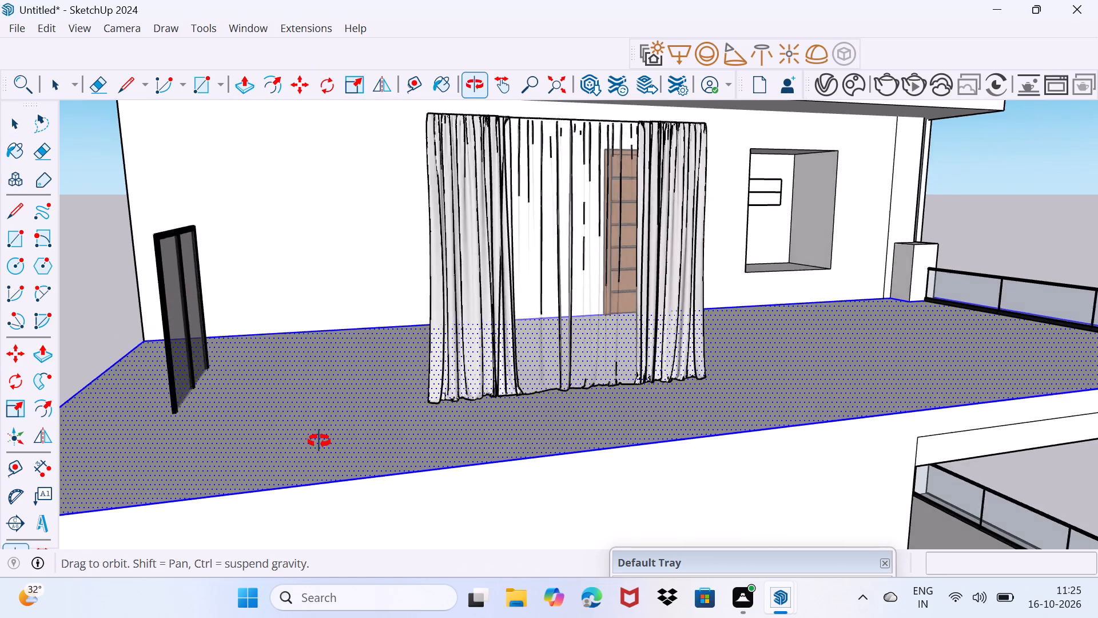
# Rotate the black-framed window on the terrace floor so that it stands parallel to the door wall.
pyautogui.moveTo(319, 441); pyautogui.dragTo(327, 441, button='middle')
pyautogui.moveTo(288, 454); pyautogui.dragTo(323, 428)
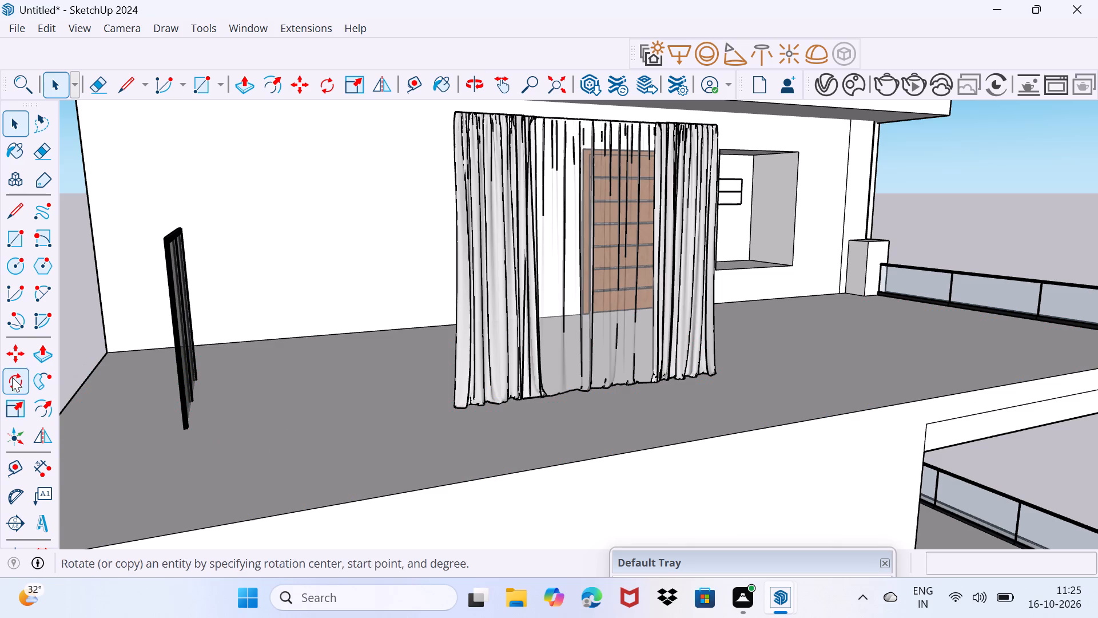
pyautogui.click(182, 333)
pyautogui.click(9, 379)
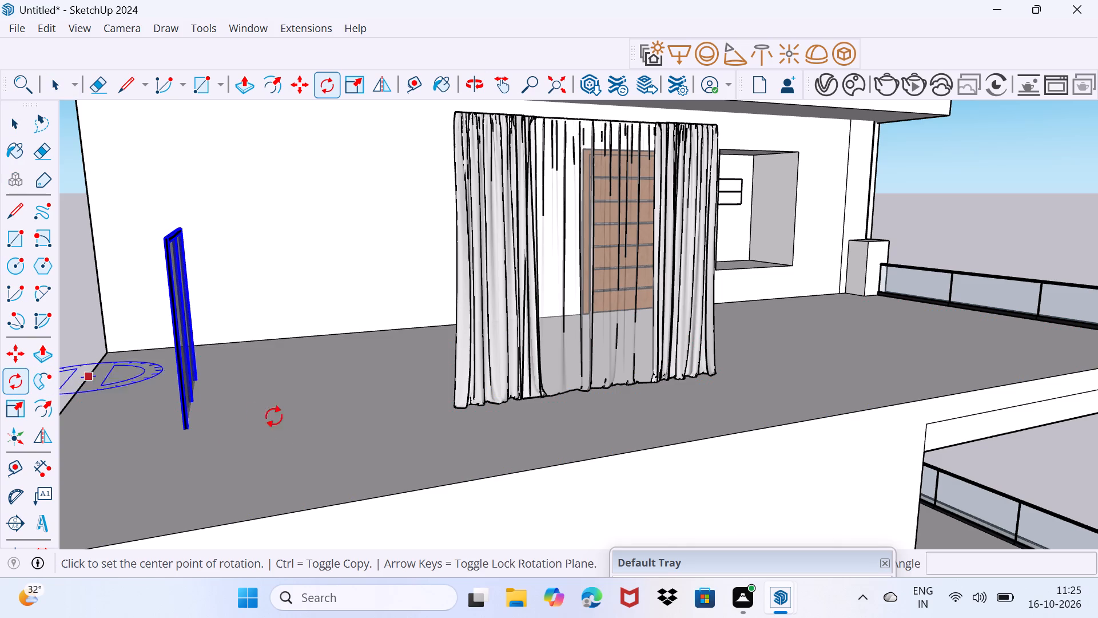
pyautogui.click(315, 446)
pyautogui.click(289, 376)
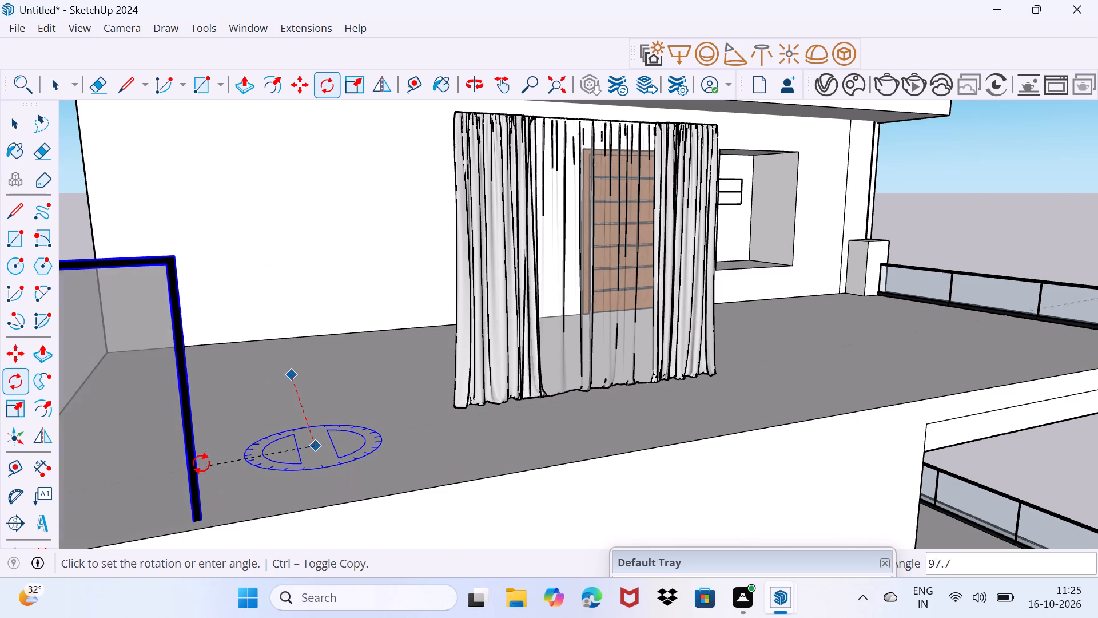
pyautogui.click(198, 461)
# Move the window by its lower corner onto the matching lower corner of the wall recess beside the door.
pyautogui.scroll(-10, 202, 460)
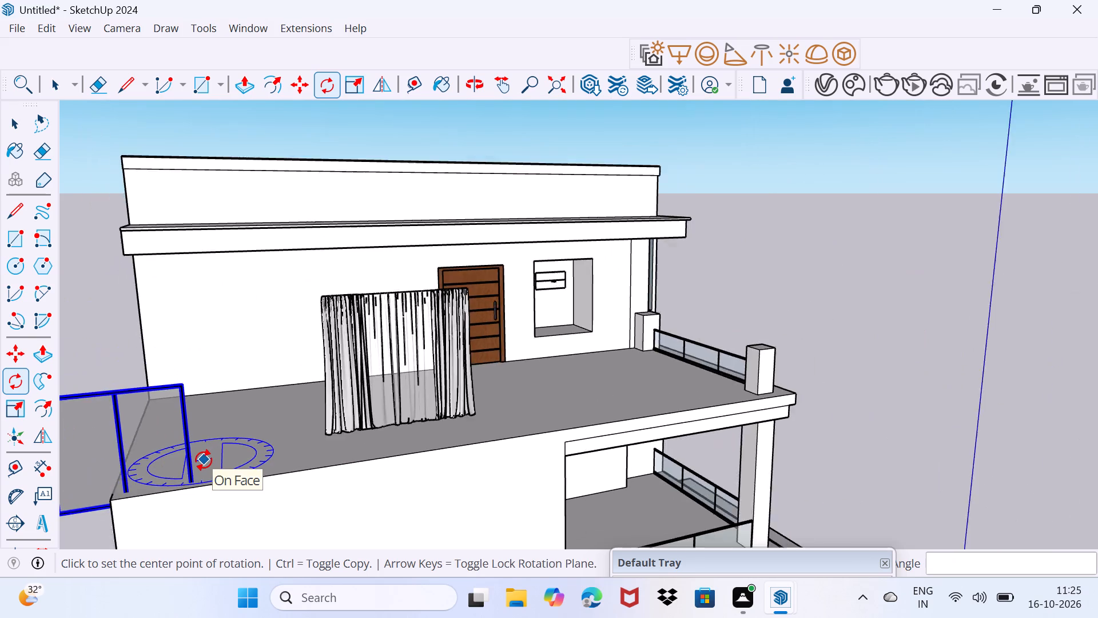
pyautogui.scroll(-4, 204, 460)
pyautogui.scroll(3, 164, 496)
pyautogui.press('m')
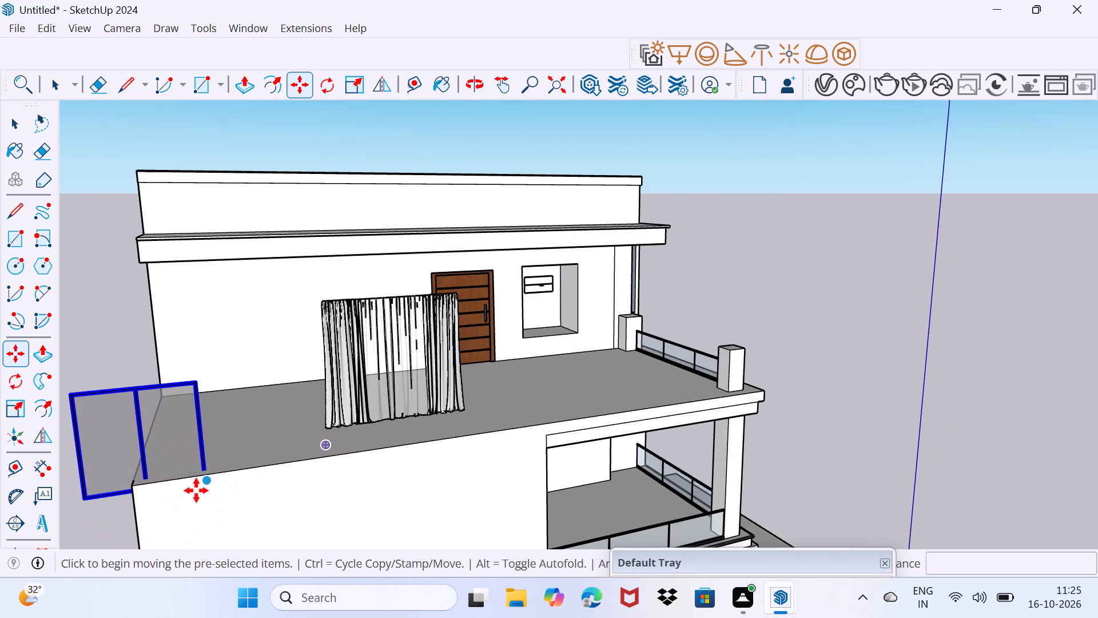
pyautogui.click(209, 481)
pyautogui.scroll(7, 400, 406)
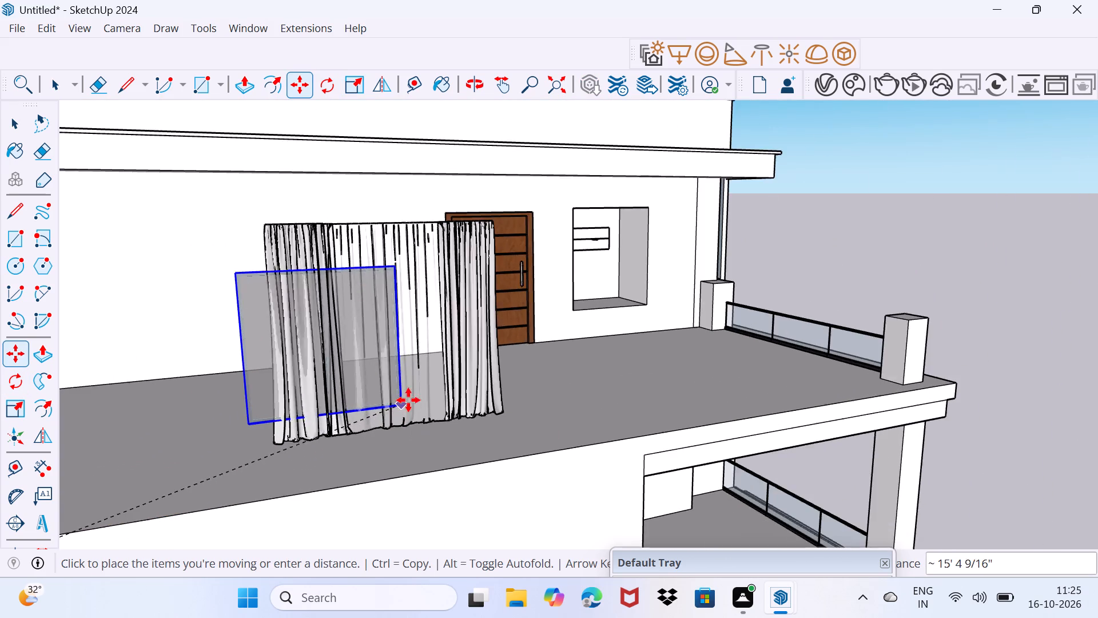
pyautogui.scroll(2, 408, 400)
pyautogui.scroll(4, 689, 313)
pyautogui.moveTo(718, 279); pyautogui.dragTo(674, 324, button='middle')
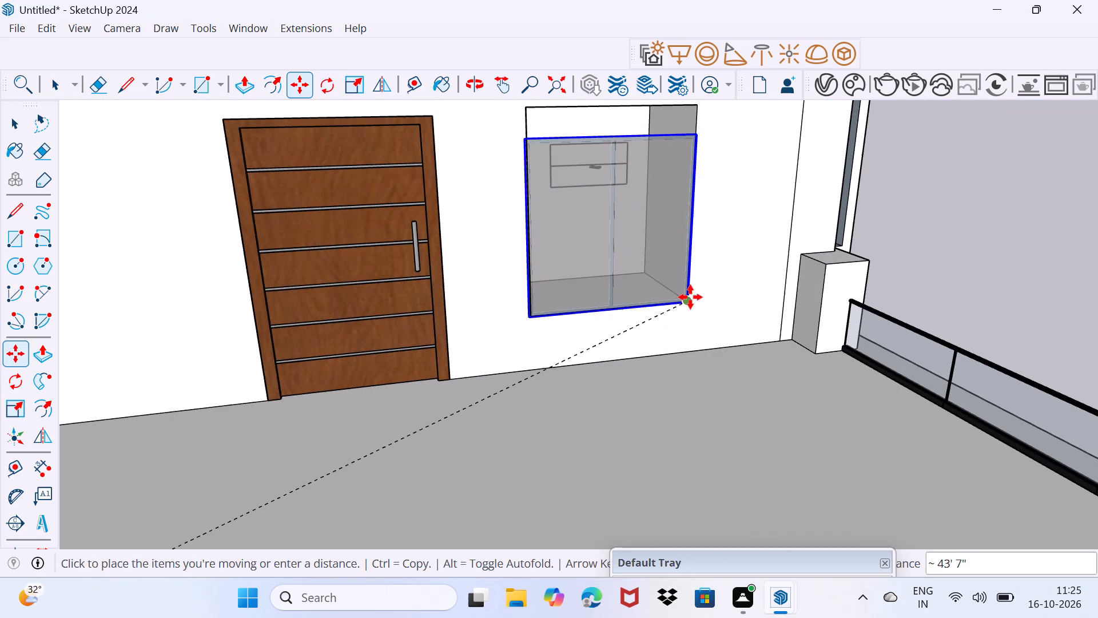
pyautogui.click(689, 296)
# Scale the window's height upward from its top edge to meet the top of the wall recess.
pyautogui.scroll(2, 631, 278)
pyautogui.keyDown('shift'); pyautogui.moveTo(629, 275); pyautogui.dragTo(634, 359, button='middle'); pyautogui.keyUp('shift')
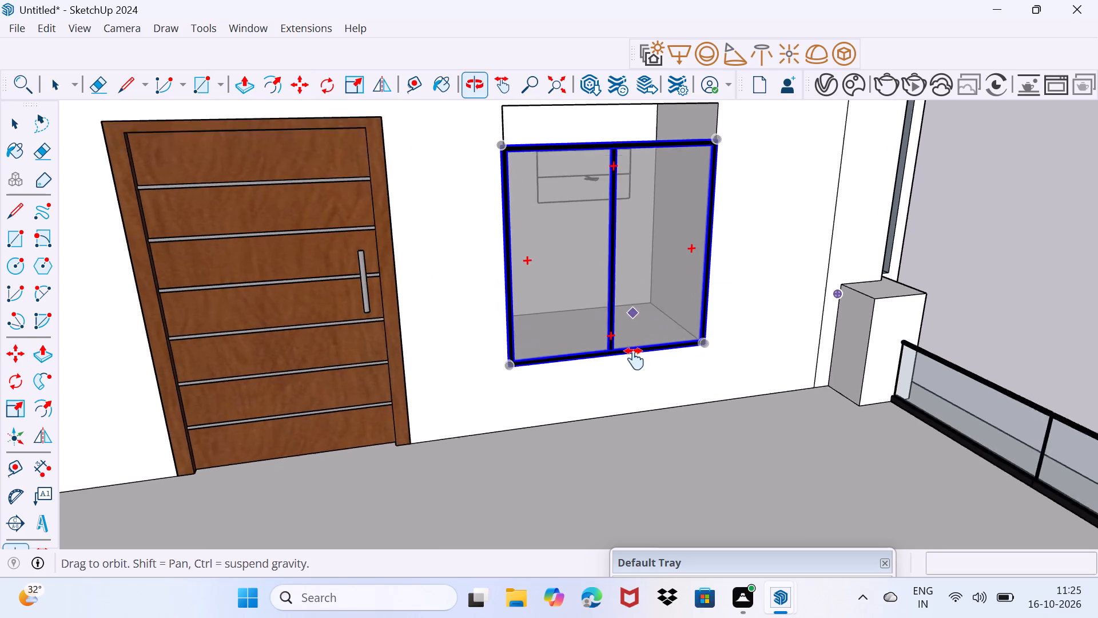
pyautogui.keyDown('shift'); pyautogui.moveTo(634, 359); pyautogui.dragTo(634, 398, button='middle'); pyautogui.keyUp('shift')
pyautogui.press('s')
pyautogui.scroll(4, 611, 232)
pyautogui.moveTo(591, 255); pyautogui.dragTo(655, 300, button='middle')
pyautogui.scroll(9, 673, 299)
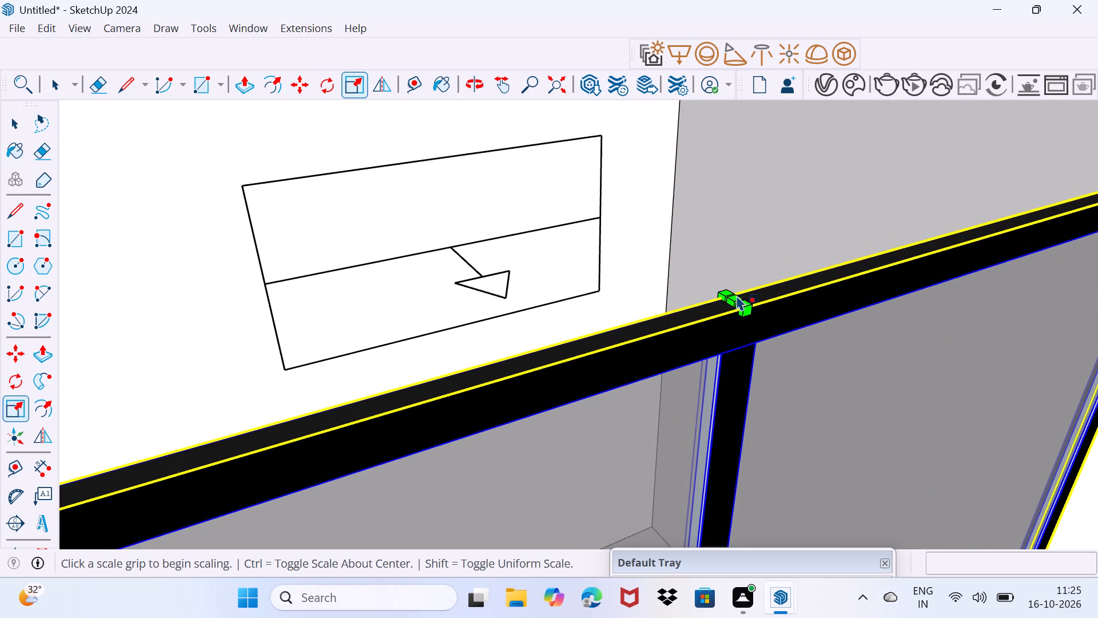
pyautogui.click(731, 302)
pyautogui.scroll(-10, 715, 244)
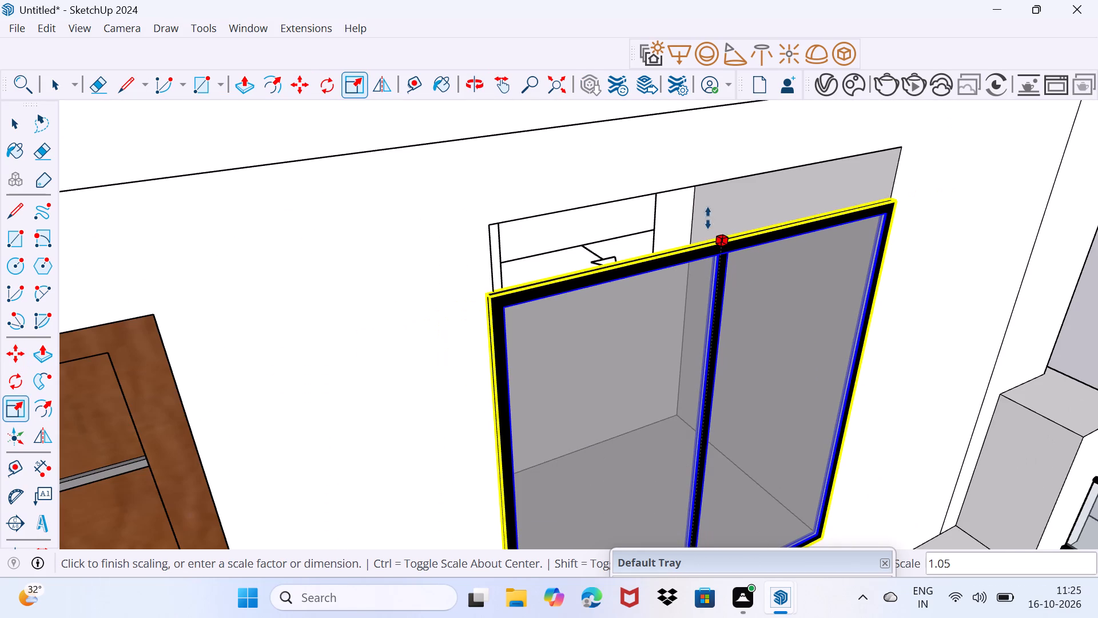
pyautogui.click(718, 180)
# Move the resized window out of the recess onto the terrace floor, directly in front of the curtain.
pyautogui.scroll(-7, 708, 216)
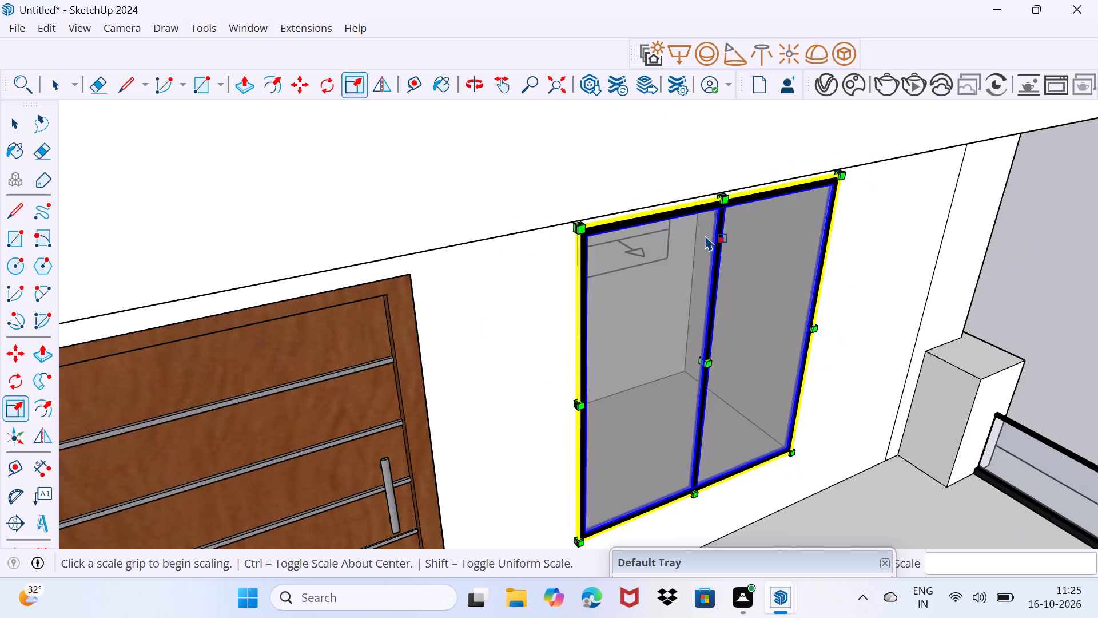
pyautogui.scroll(-3, 705, 235)
pyautogui.moveTo(709, 320); pyautogui.dragTo(643, 281, button='middle')
pyautogui.scroll(-11, 644, 281)
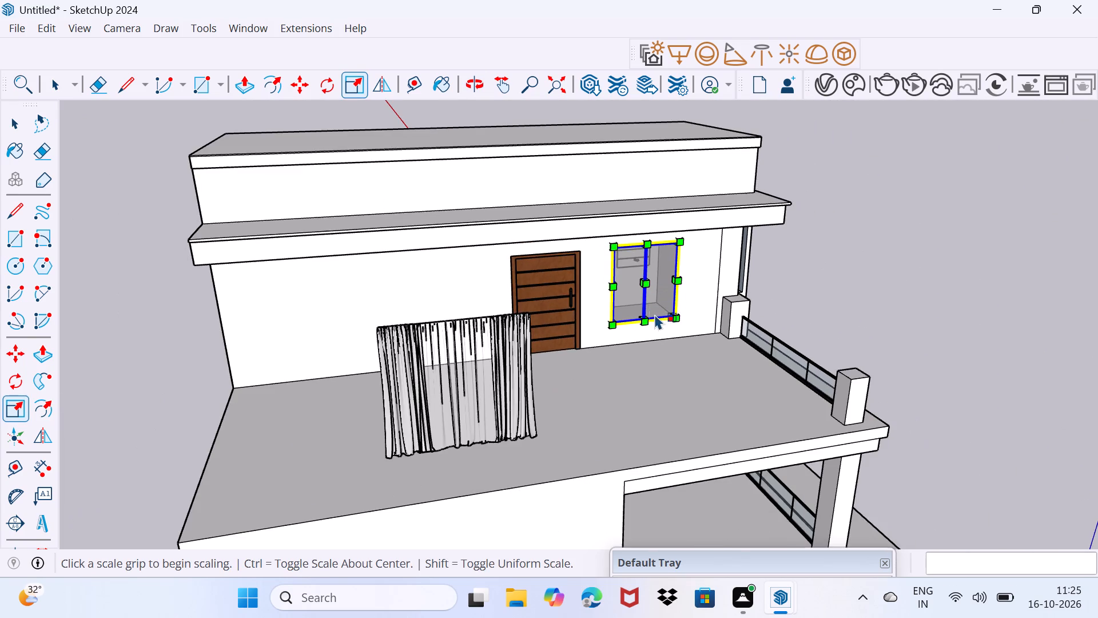
pyautogui.moveTo(655, 315); pyautogui.dragTo(627, 295, button='middle')
pyautogui.scroll(3, 672, 307)
pyautogui.press('m')
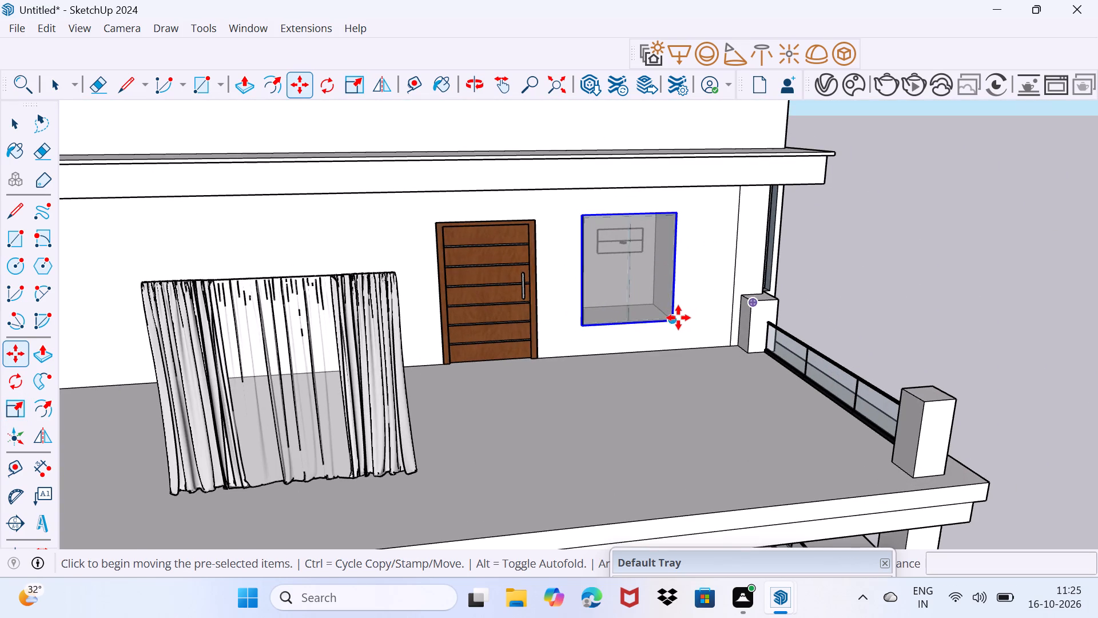
pyautogui.click(675, 320)
pyautogui.scroll(4, 349, 497)
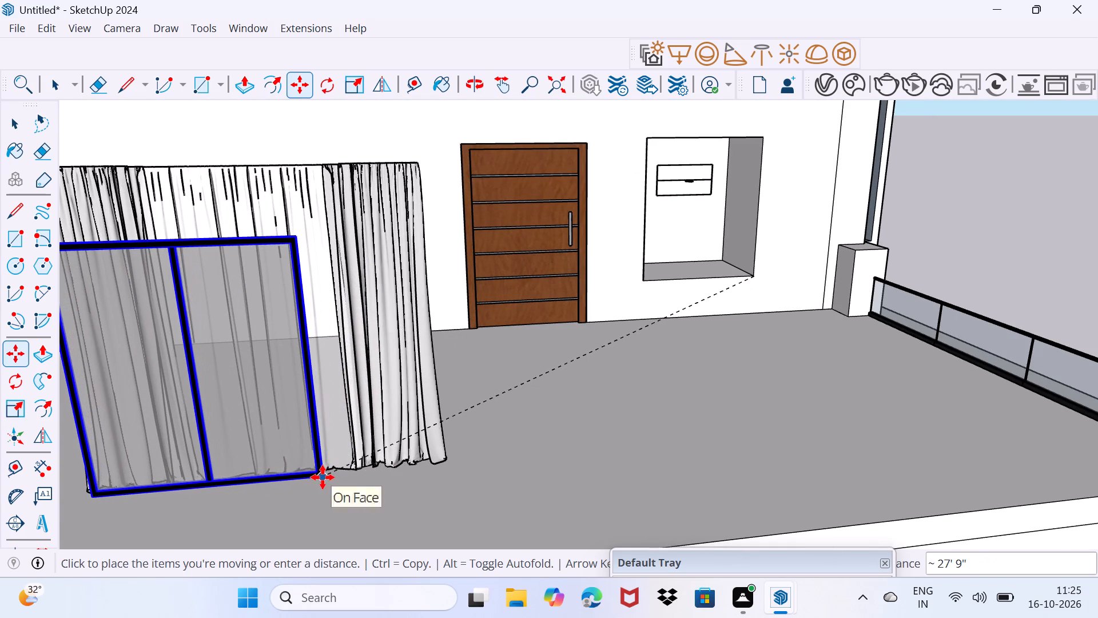
pyautogui.click(326, 477)
# Scale the curtain to match the window frame's width and height.
pyautogui.moveTo(303, 486); pyautogui.dragTo(385, 468, button='middle')
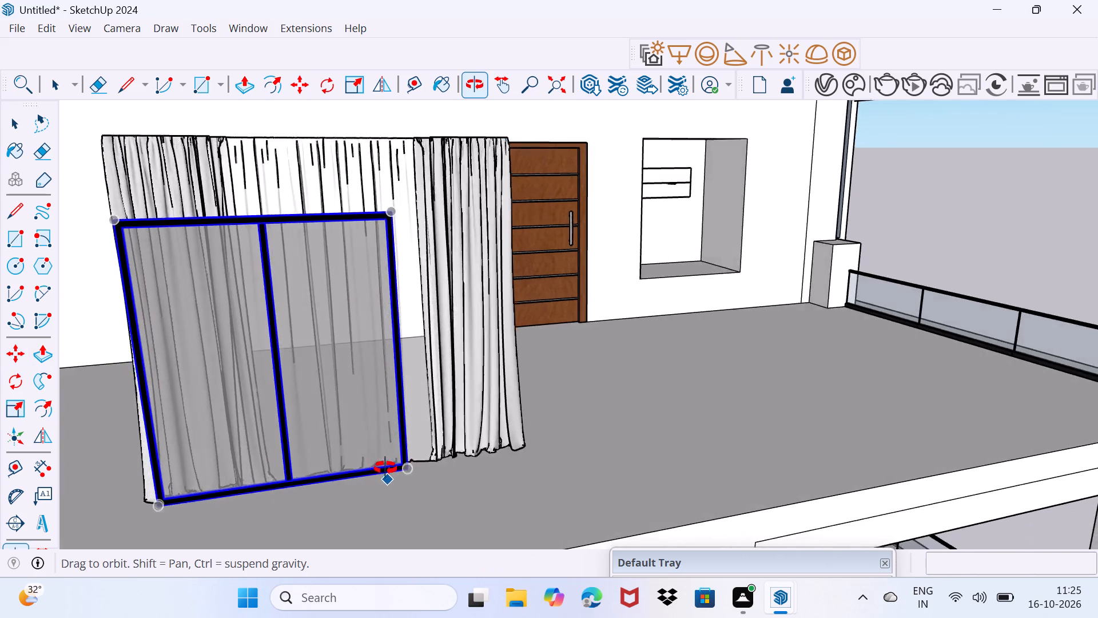
pyautogui.moveTo(385, 468); pyautogui.dragTo(500, 478, button='middle')
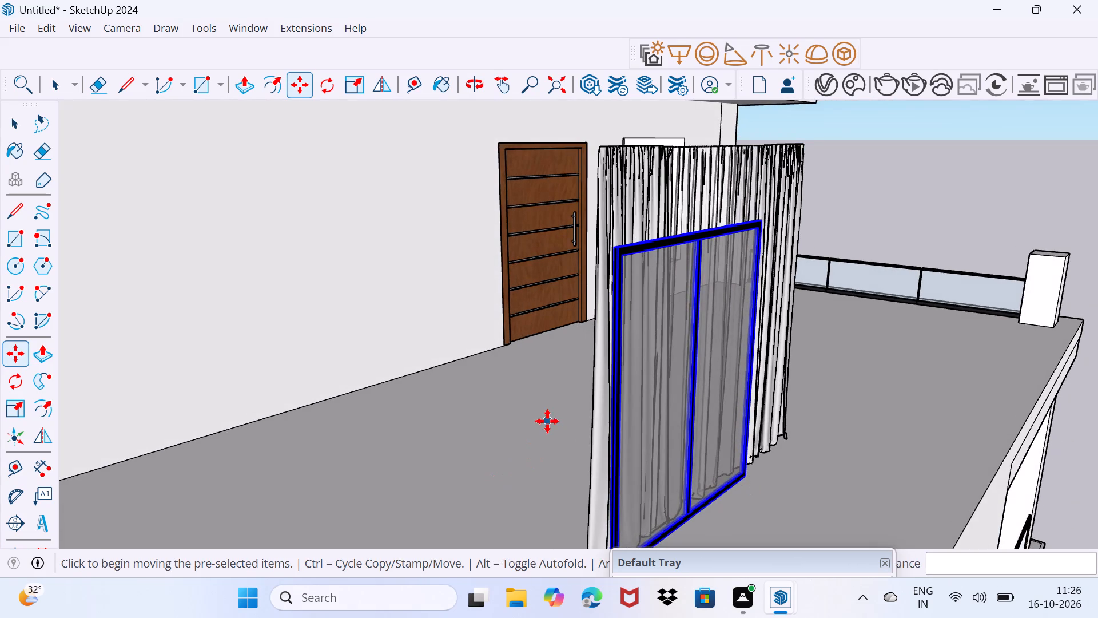
pyautogui.press('space')
pyautogui.click(627, 223)
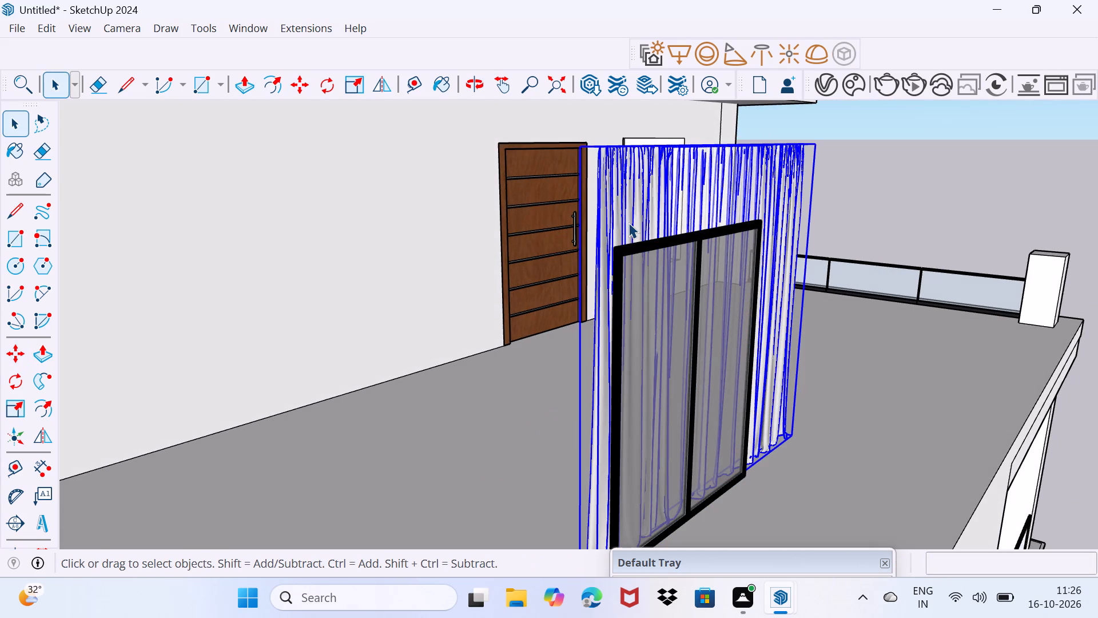
pyautogui.press('s')
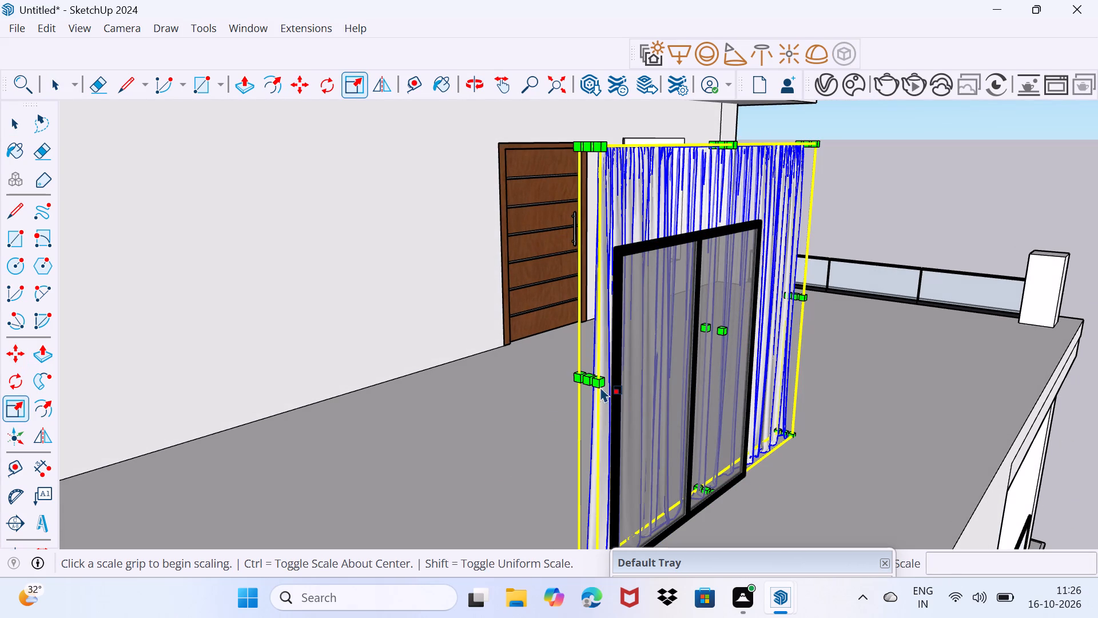
pyautogui.click(600, 382)
pyautogui.click(607, 379)
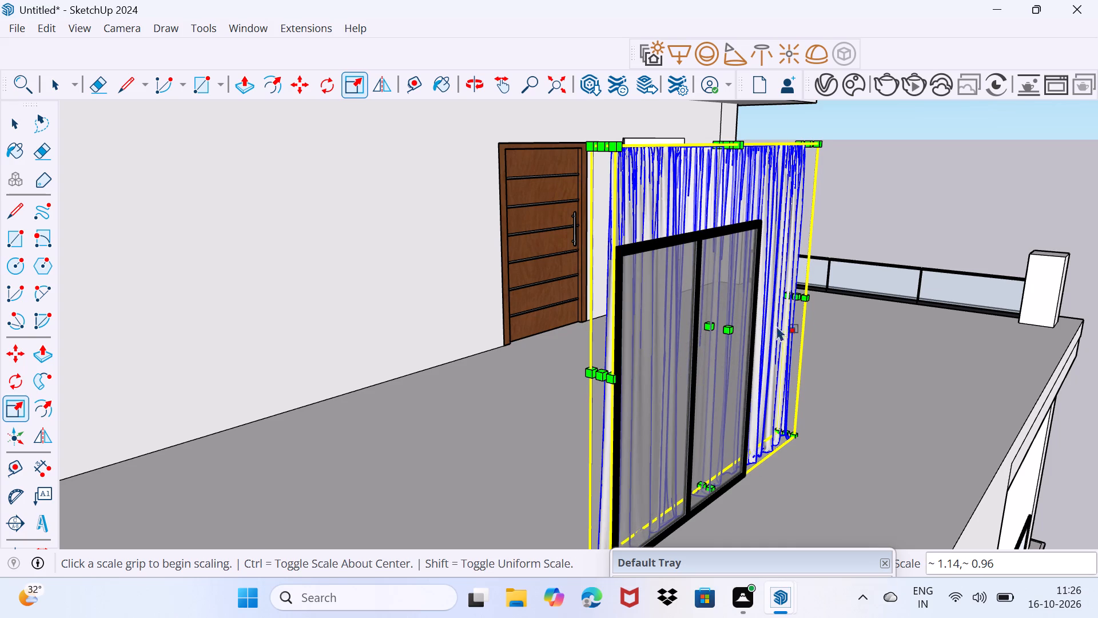
pyautogui.moveTo(806, 296); pyautogui.dragTo(755, 315)
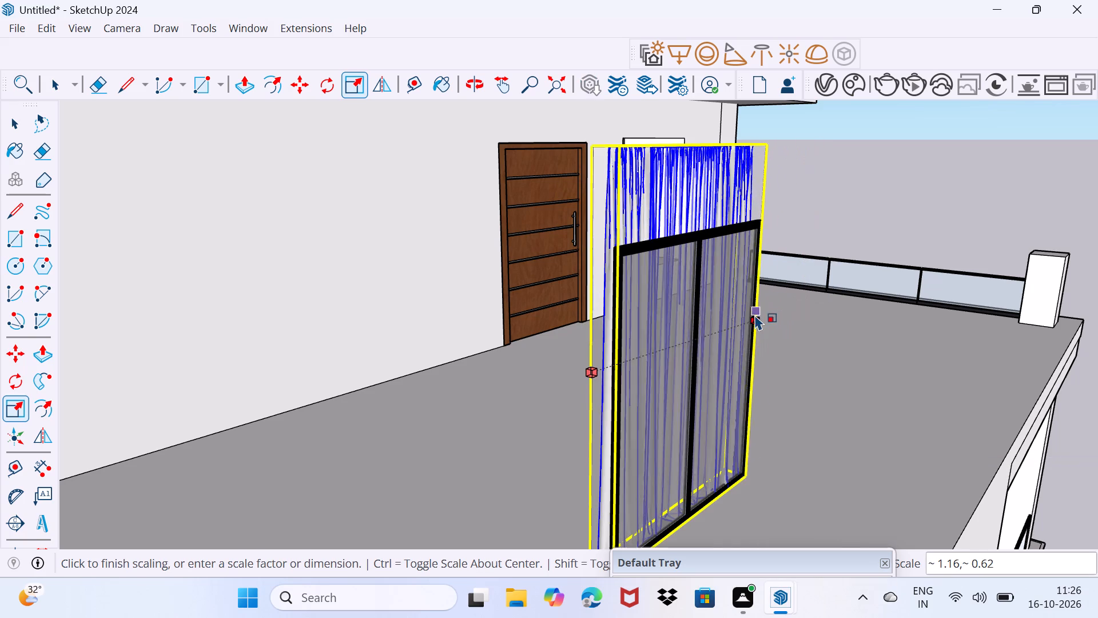
pyautogui.moveTo(755, 315); pyautogui.dragTo(754, 316)
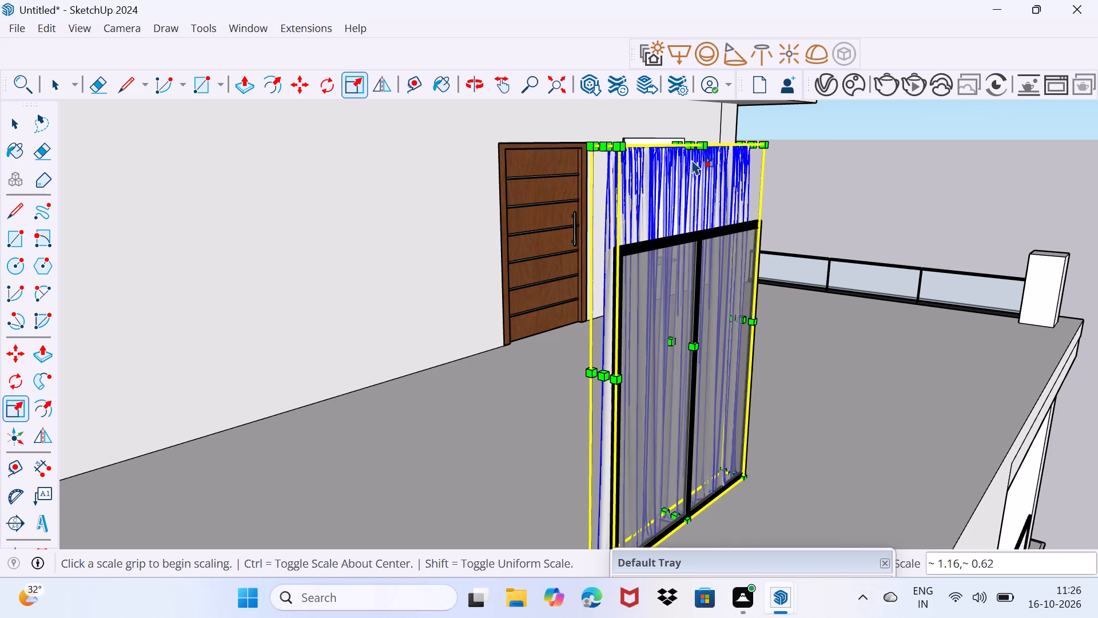
pyautogui.moveTo(692, 150); pyautogui.dragTo(698, 192)
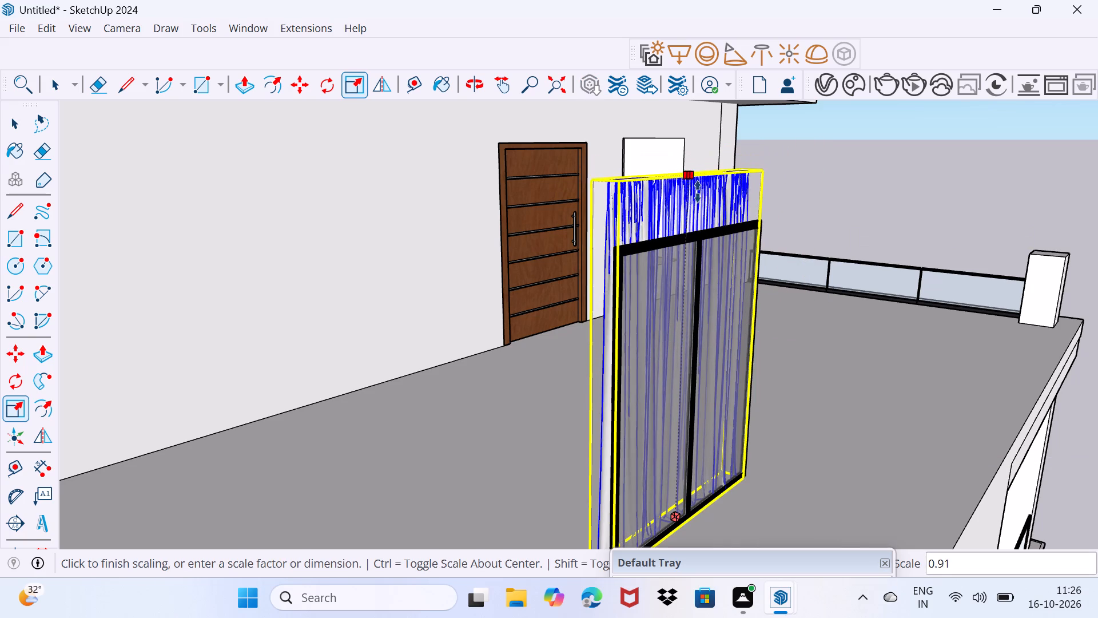
pyautogui.moveTo(698, 192); pyautogui.dragTo(699, 233)
pyautogui.press('space')
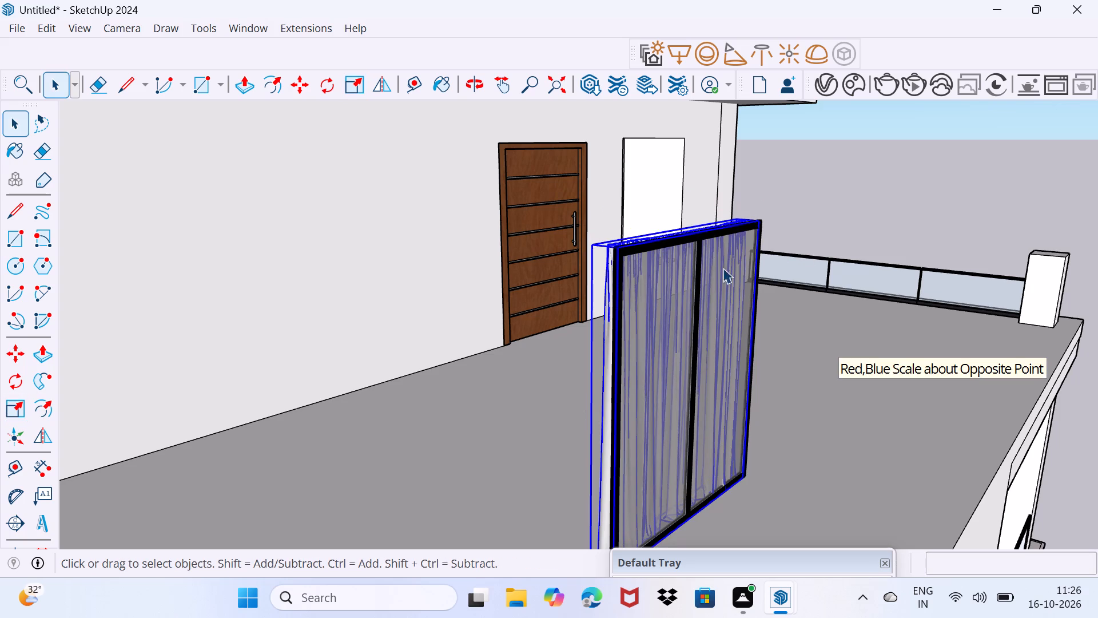
pyautogui.moveTo(834, 401); pyautogui.dragTo(863, 306)
# Select the window and curtain together and move them by the window's lower corner into the wall recess beside the door.
pyautogui.moveTo(817, 365); pyautogui.dragTo(743, 353, button='middle')
pyautogui.scroll(-2, 743, 353)
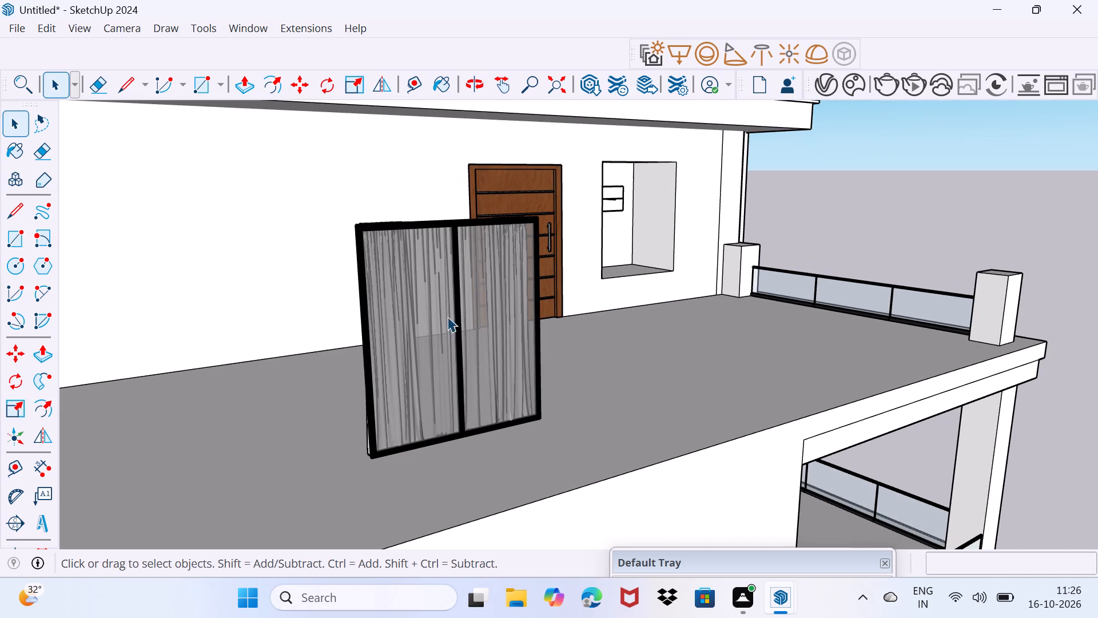
pyautogui.click(471, 385)
pyautogui.moveTo(420, 433); pyautogui.dragTo(599, 427, button='middle')
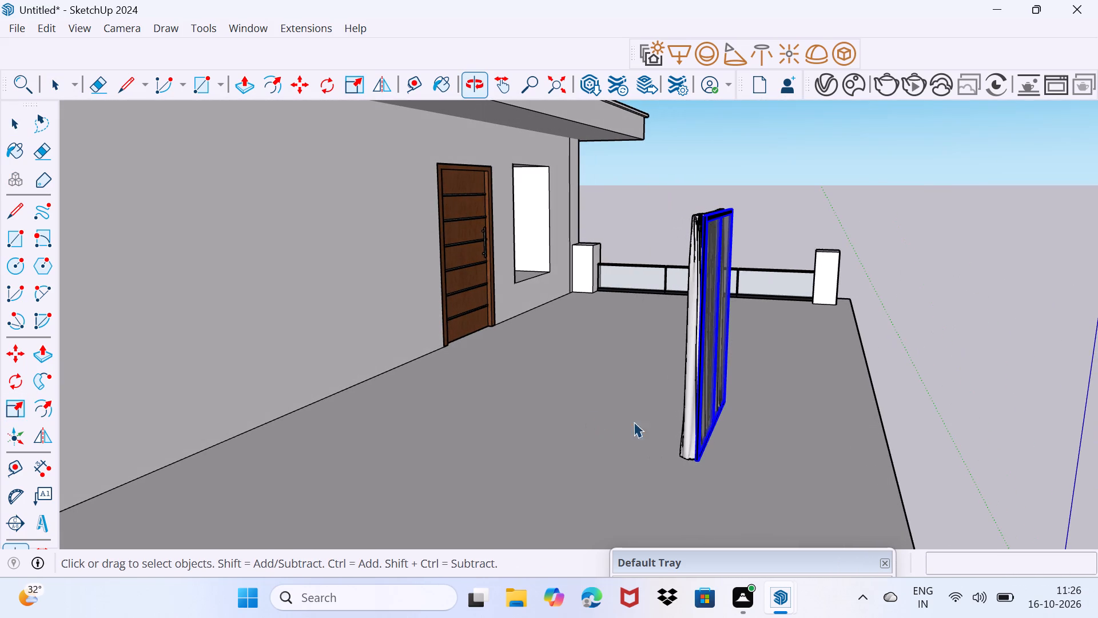
pyautogui.keyDown('ctrl'); pyautogui.click(689, 411); pyautogui.keyUp('ctrl')
pyautogui.moveTo(734, 375); pyautogui.dragTo(450, 406, button='middle')
pyautogui.scroll(2, 213, 410)
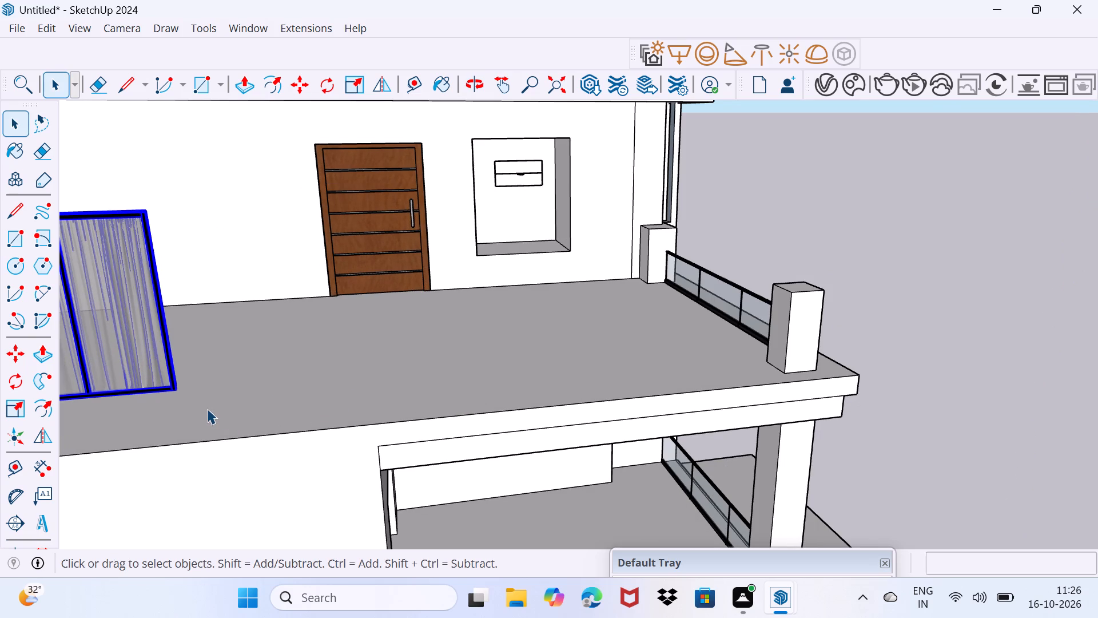
pyautogui.press('m')
pyautogui.click(181, 386)
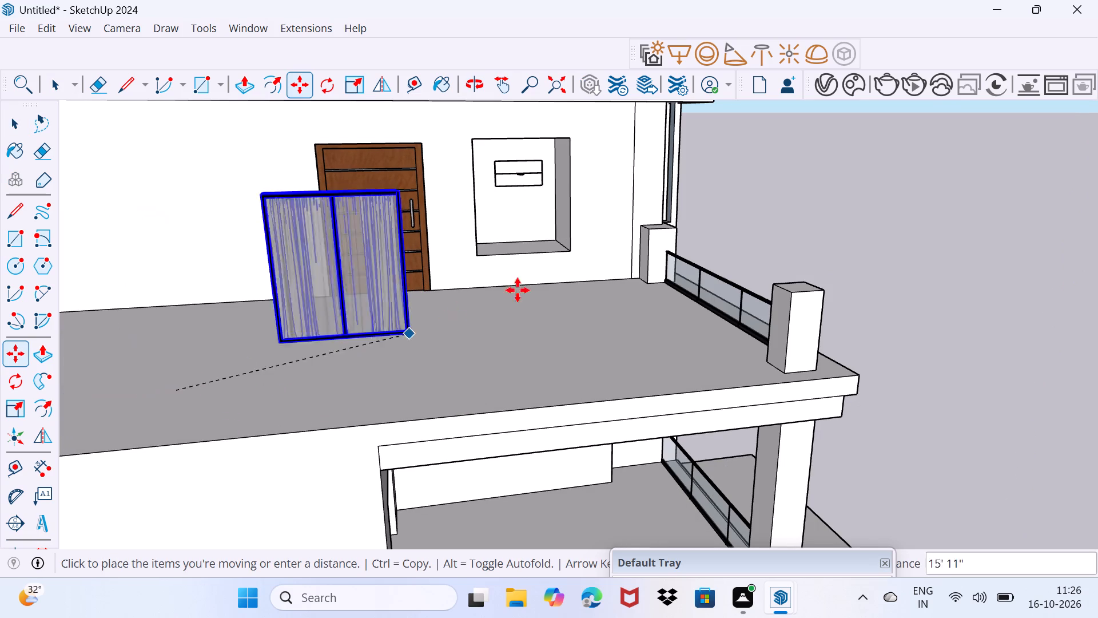
pyautogui.scroll(8, 552, 247)
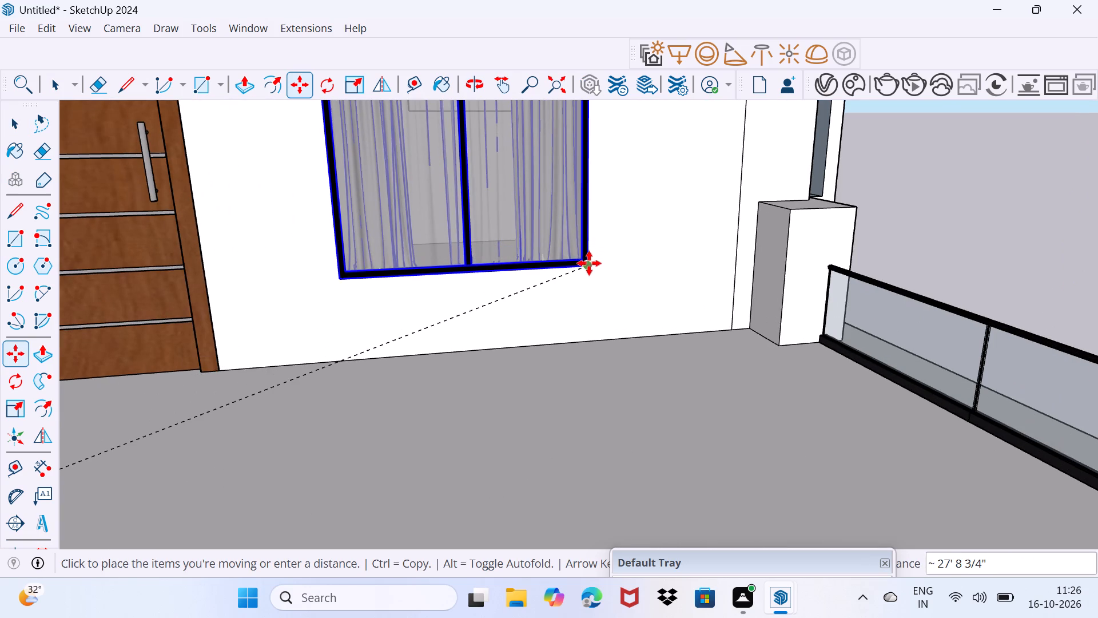
pyautogui.click(588, 264)
pyautogui.press('space')
pyautogui.moveTo(570, 383); pyautogui.dragTo(588, 368)
# Scale the front roof-terrace glass railing's height by a factor of 1.48, raising its top rail toward the post tops.
pyautogui.scroll(-4, 572, 349)
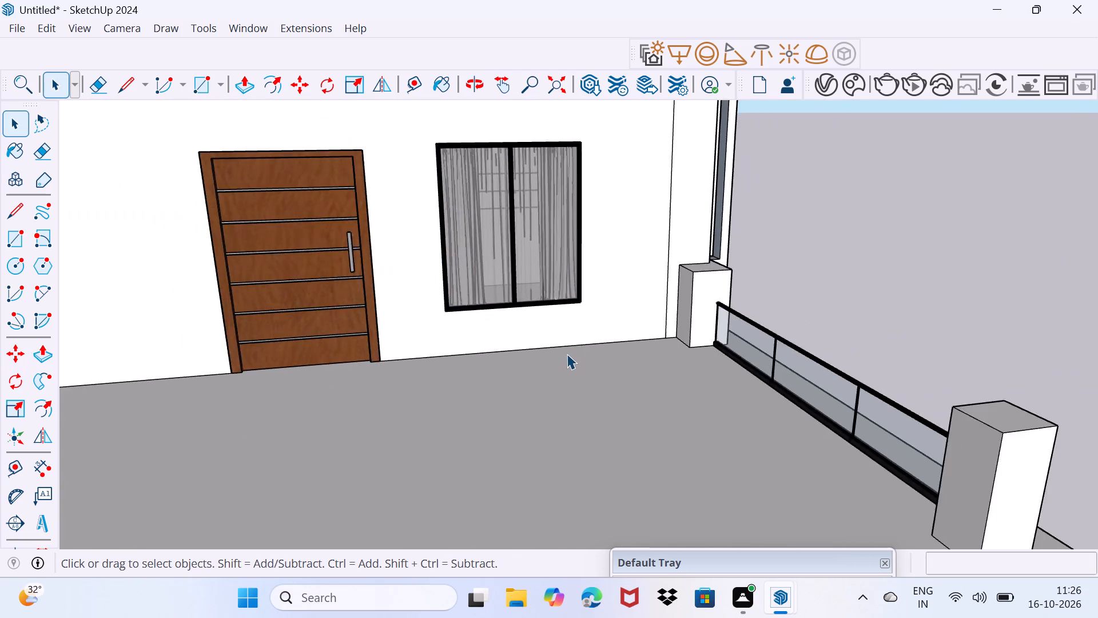
pyautogui.scroll(-17, 567, 354)
pyautogui.moveTo(574, 410); pyautogui.dragTo(261, 390, button='middle')
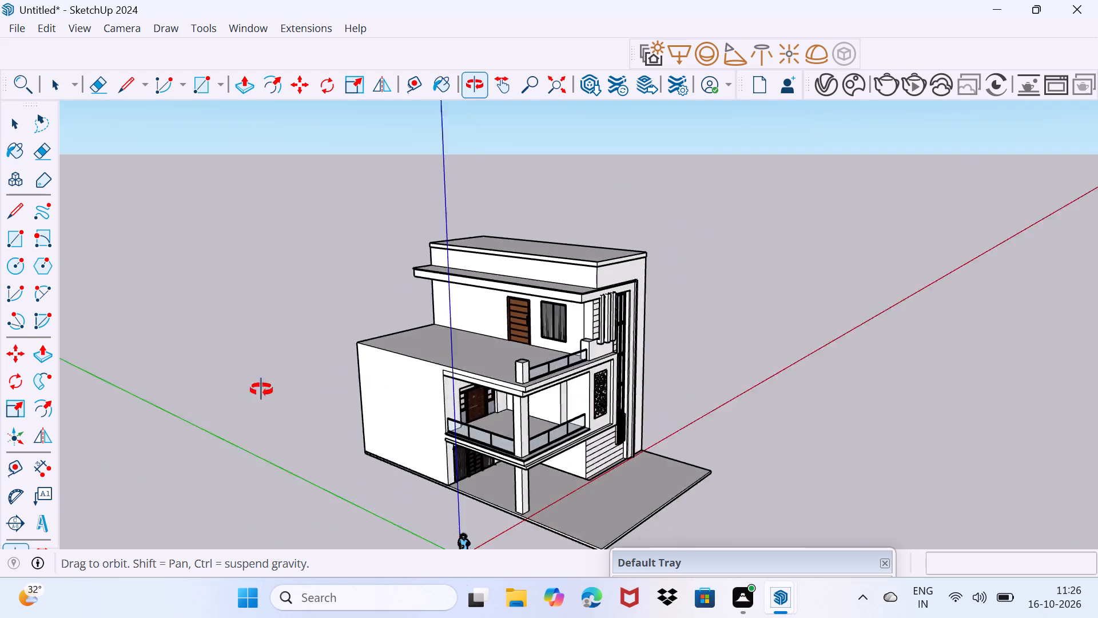
pyautogui.moveTo(261, 390); pyautogui.dragTo(57, 394, button='middle')
pyautogui.scroll(5, 630, 403)
pyautogui.scroll(3, 474, 347)
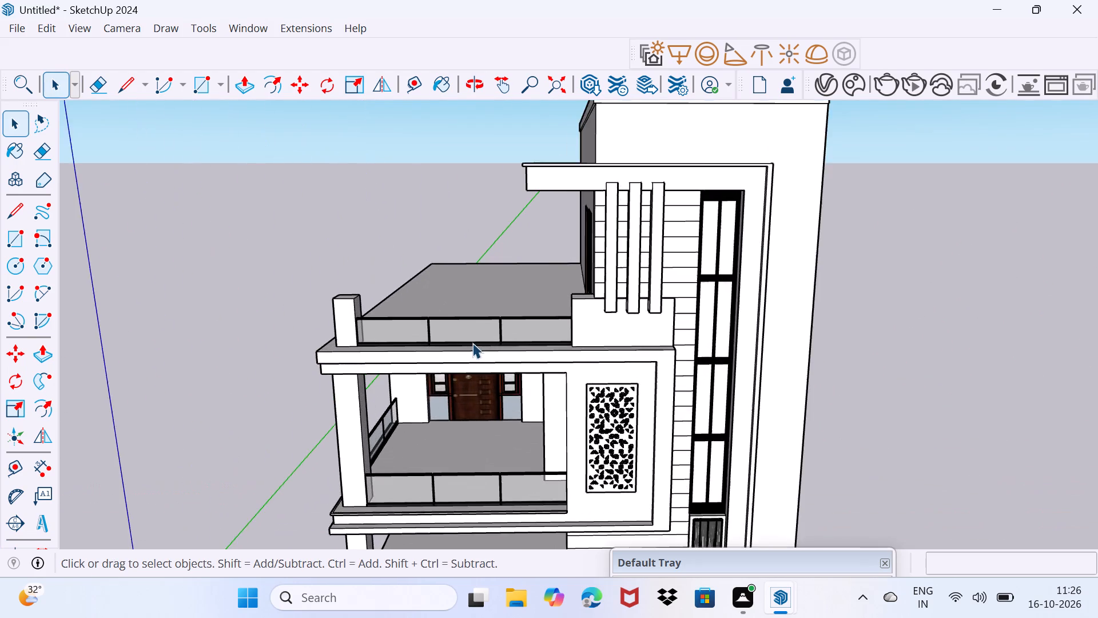
pyautogui.scroll(6, 472, 343)
pyautogui.click(452, 321)
pyautogui.scroll(3, 450, 318)
pyautogui.press('s')
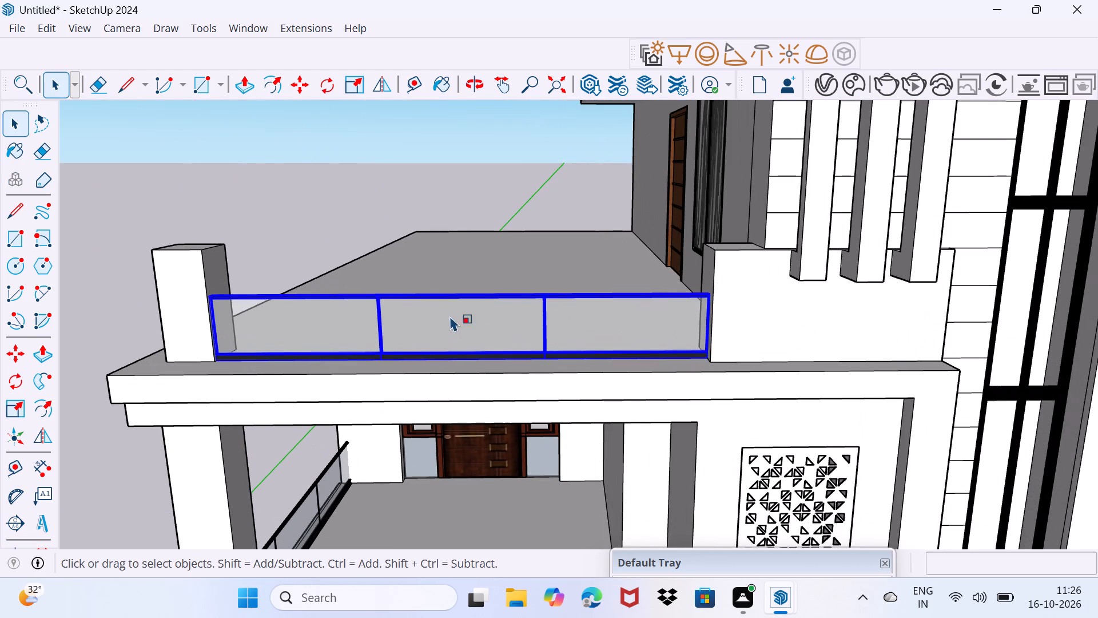
pyautogui.scroll(8, 458, 284)
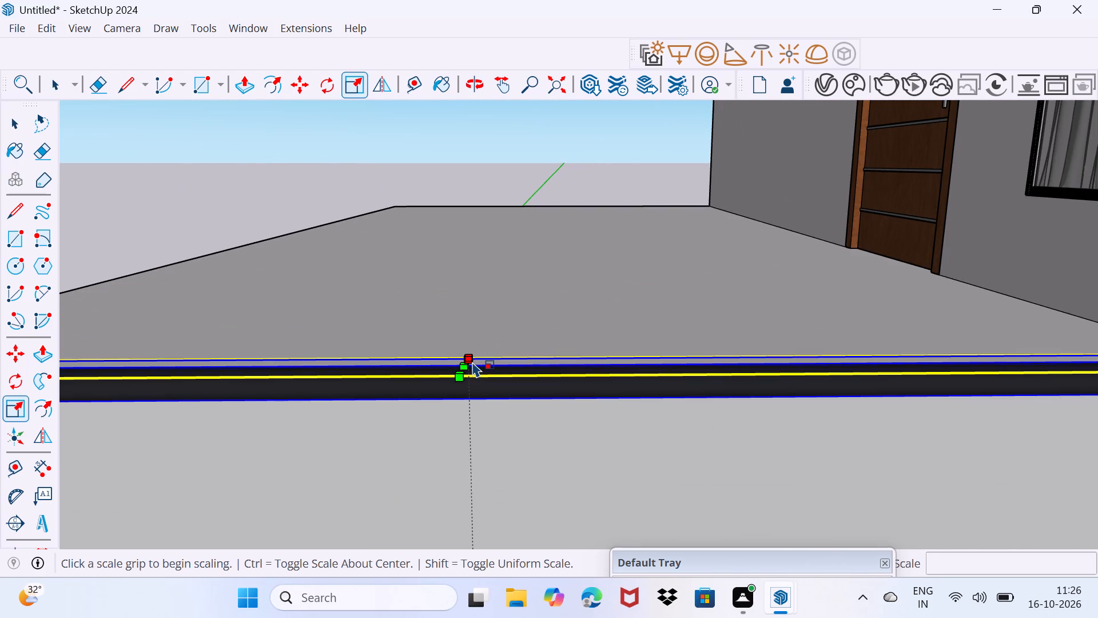
pyautogui.click(466, 368)
pyautogui.scroll(-2, 467, 302)
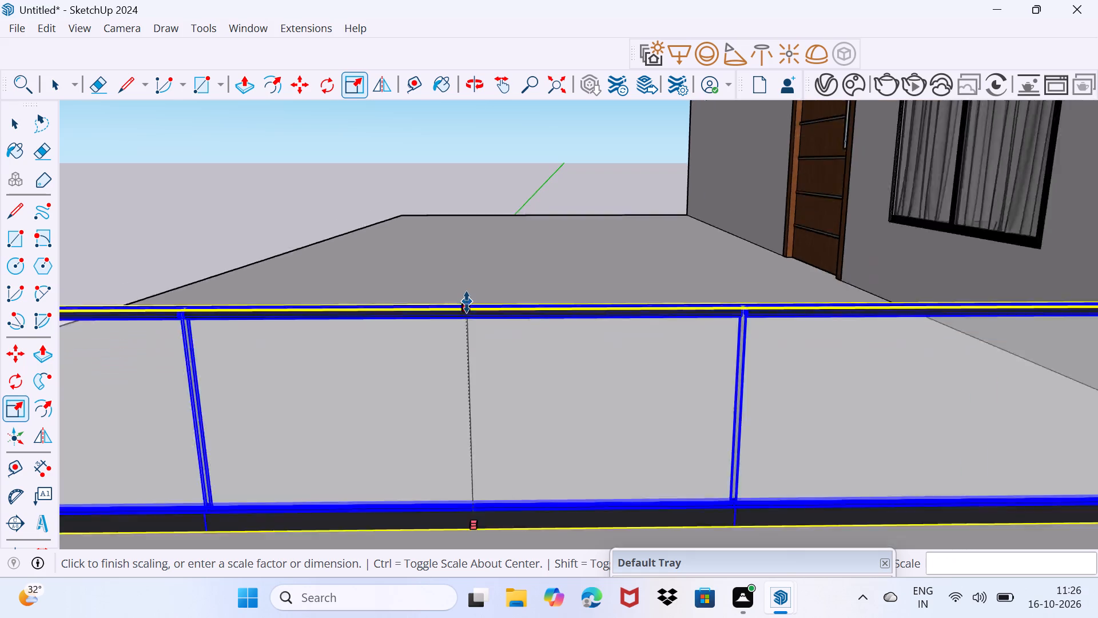
pyautogui.scroll(-8, 467, 302)
pyautogui.click(474, 275)
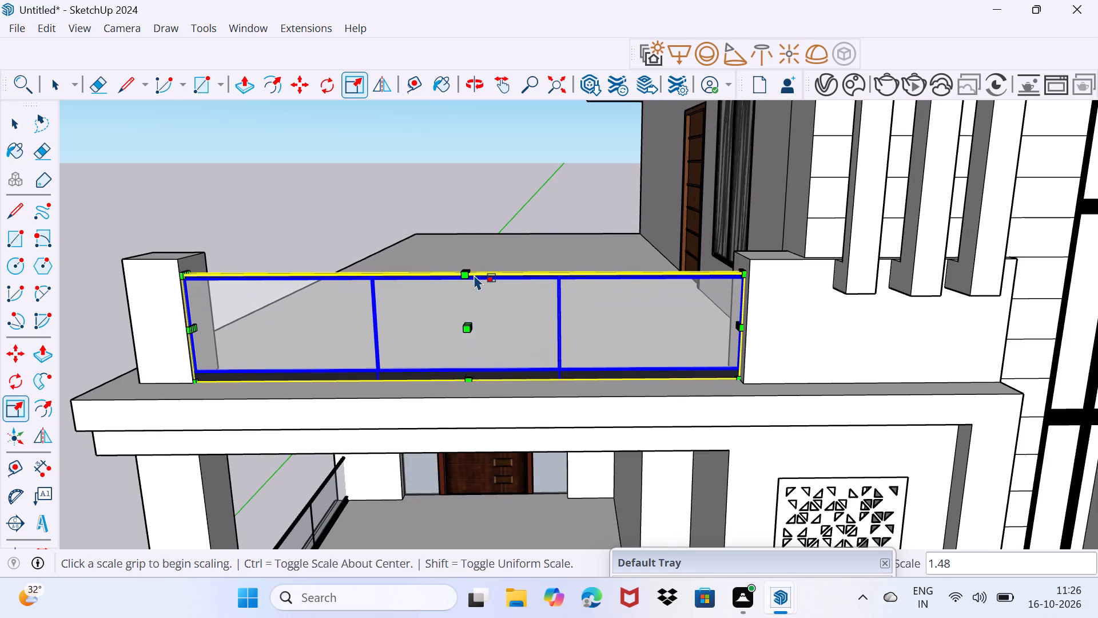
# Draw a line about 1' 1 1/4" long from the midpoint of the terrace's corner post base to the slab's side edge.
pyautogui.press('space')
pyautogui.moveTo(454, 324); pyautogui.dragTo(475, 308)
pyautogui.scroll(-4, 459, 312)
pyautogui.moveTo(439, 400); pyautogui.dragTo(494, 292, button='middle')
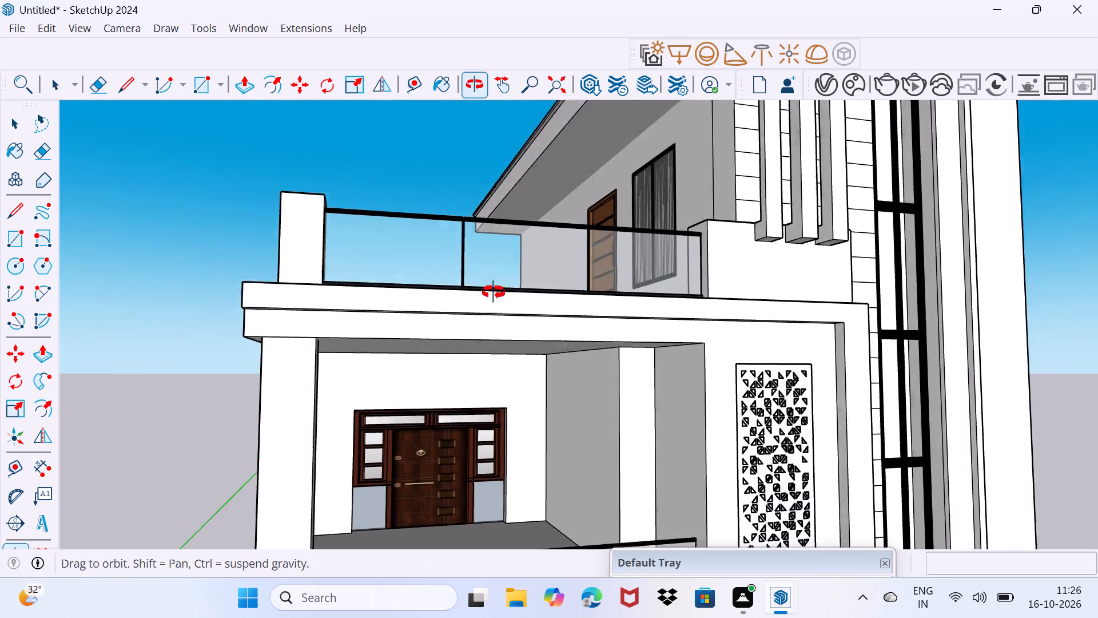
pyautogui.moveTo(494, 292); pyautogui.dragTo(463, 296, button='middle')
pyautogui.scroll(-11, 474, 388)
pyautogui.moveTo(464, 461); pyautogui.dragTo(811, 558, button='middle')
pyautogui.scroll(4, 559, 473)
pyautogui.moveTo(547, 451); pyautogui.dragTo(649, 516, button='middle')
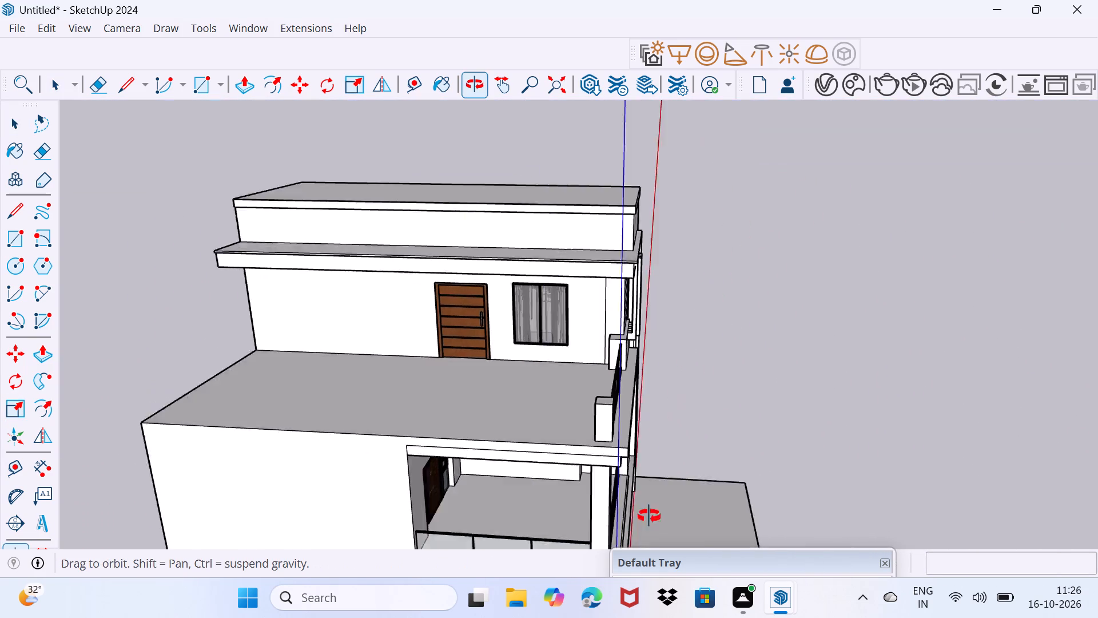
pyautogui.moveTo(649, 516); pyautogui.dragTo(683, 533, button='middle')
pyautogui.scroll(10, 659, 450)
pyautogui.moveTo(683, 473); pyautogui.dragTo(695, 482, button='middle')
pyautogui.scroll(4, 729, 484)
pyautogui.press('l')
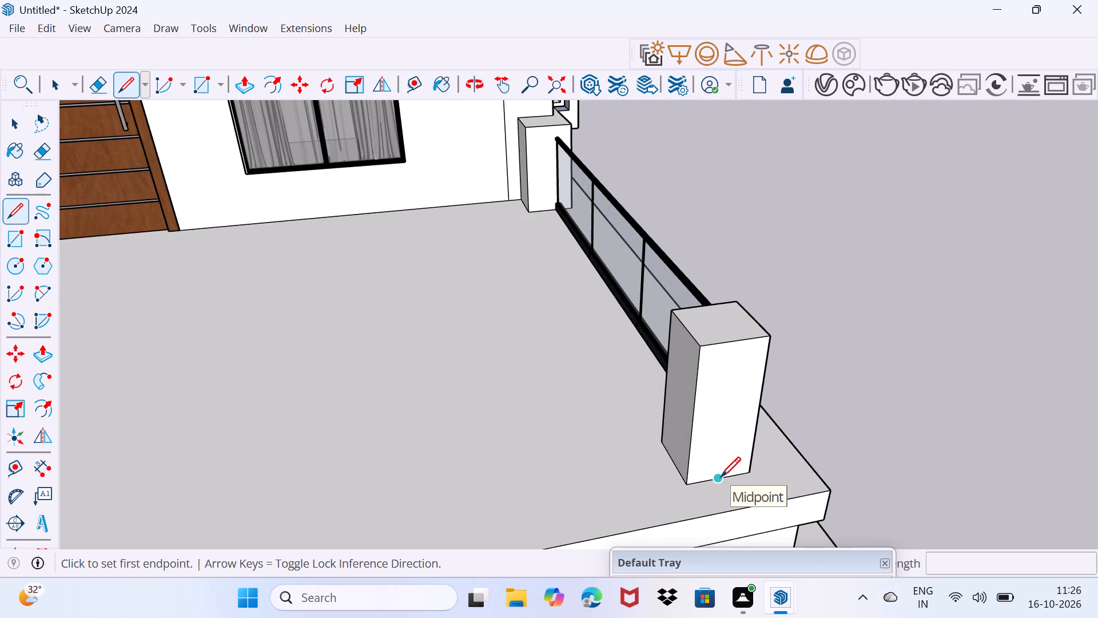
pyautogui.click(721, 477)
pyautogui.click(734, 512)
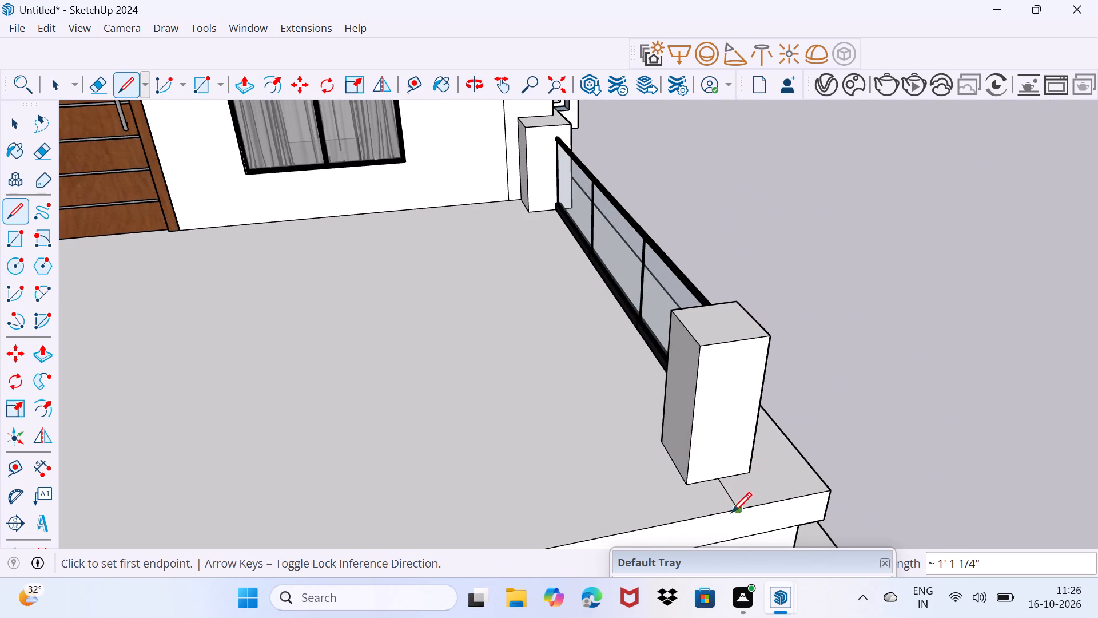
# Draw a line about 48' 2 7/8" long from the corner post's base midpoint to the terrace's rear edge, parallel to its side edge.
pyautogui.press('space')
pyautogui.scroll(-3, 726, 501)
pyautogui.scroll(4, 725, 500)
pyautogui.scroll(-4, 725, 500)
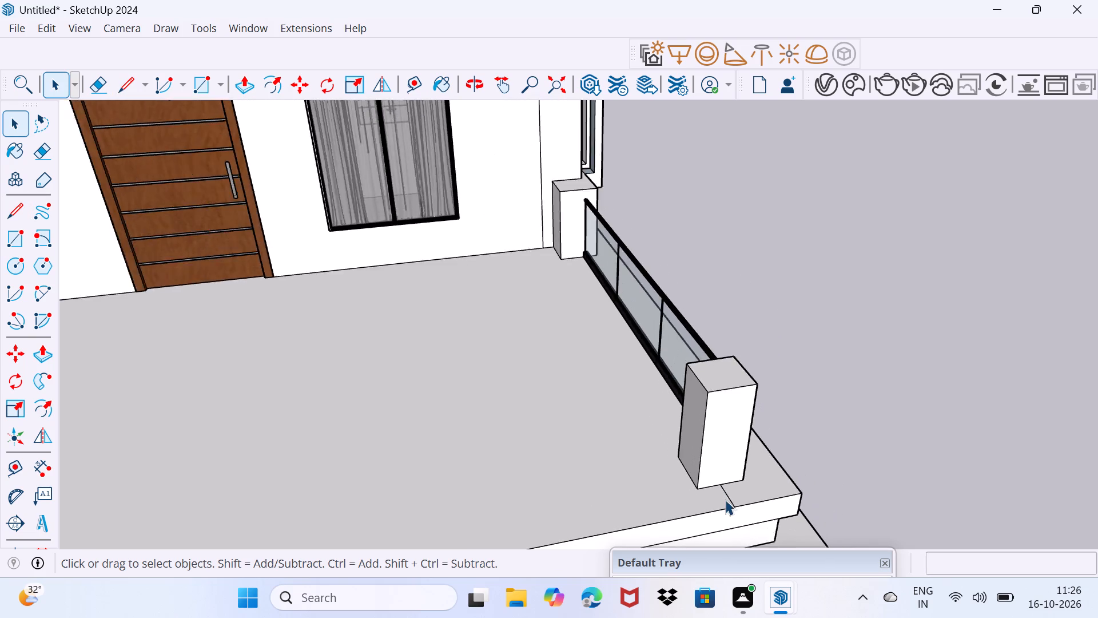
pyautogui.scroll(-6, 725, 500)
pyautogui.scroll(1, 726, 490)
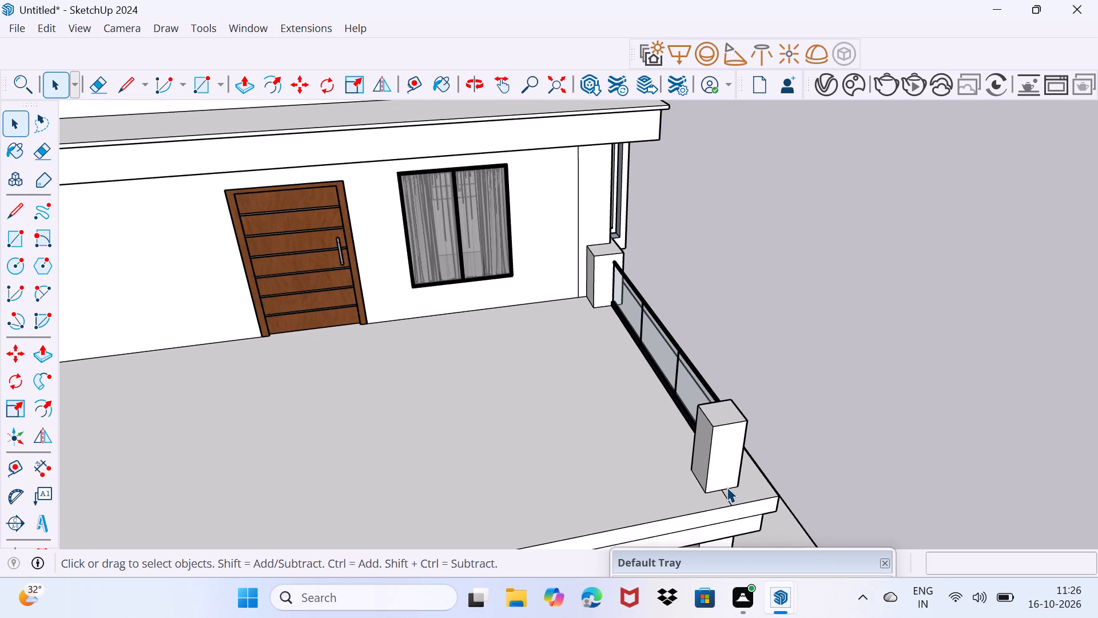
pyautogui.press('l')
pyautogui.click(721, 488)
pyautogui.scroll(-3, 576, 507)
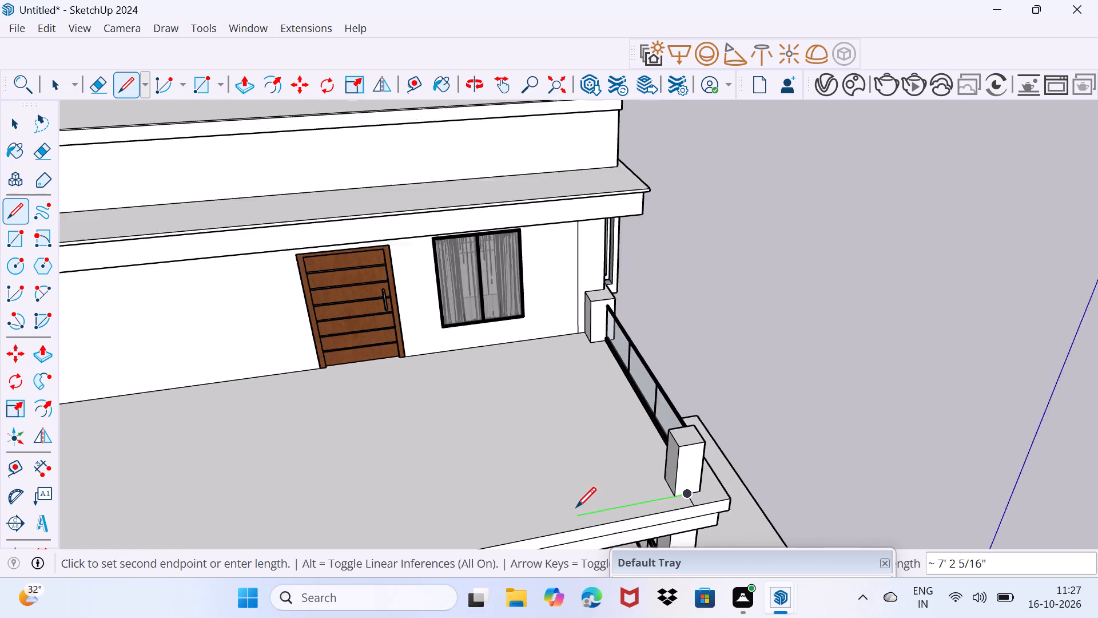
pyautogui.scroll(-13, 576, 507)
pyautogui.keyDown('shift'); pyautogui.moveTo(453, 530); pyautogui.dragTo(623, 451, button='middle'); pyautogui.keyUp('shift')
pyautogui.scroll(17, 539, 468)
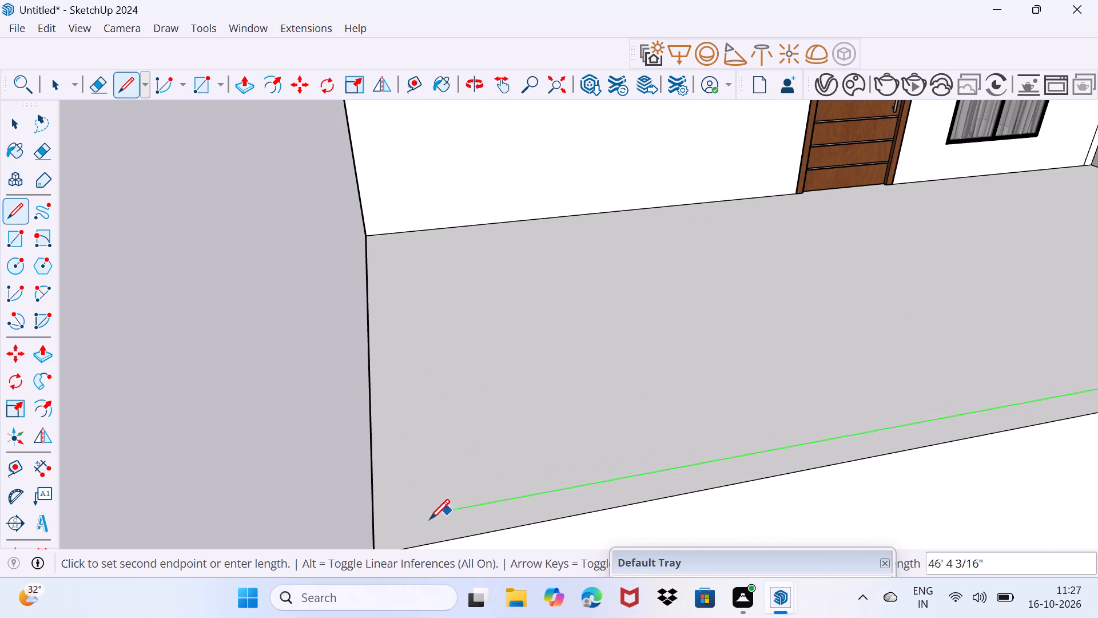
pyautogui.click(376, 534)
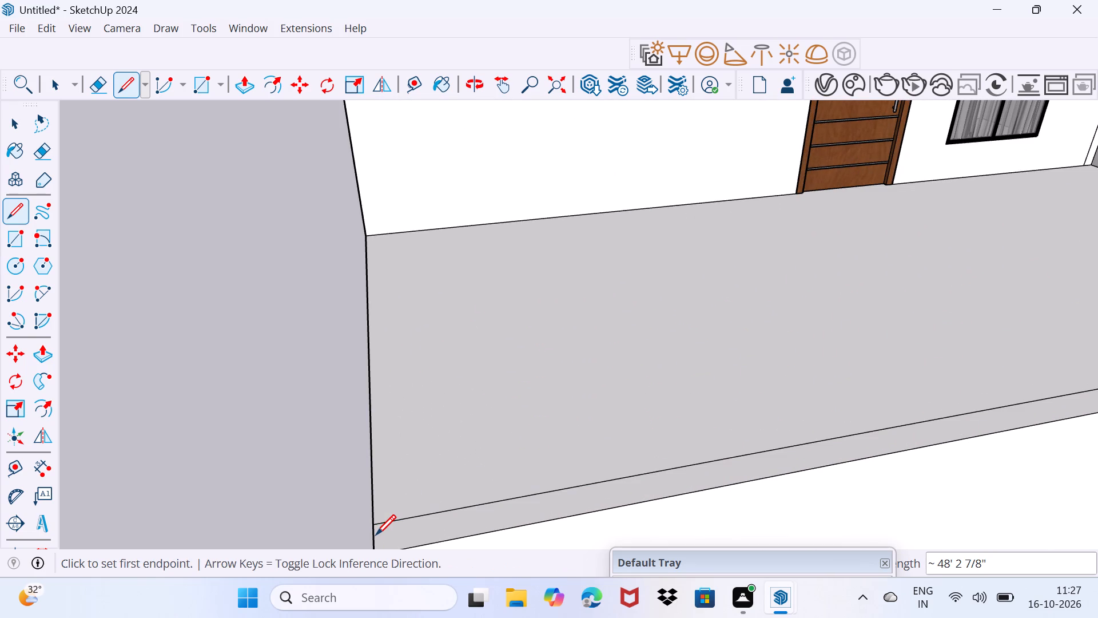
# Draw a line parallel to the terrace's rear edge, from the door wall's base to the long side line.
pyautogui.press('space')
pyautogui.press('l')
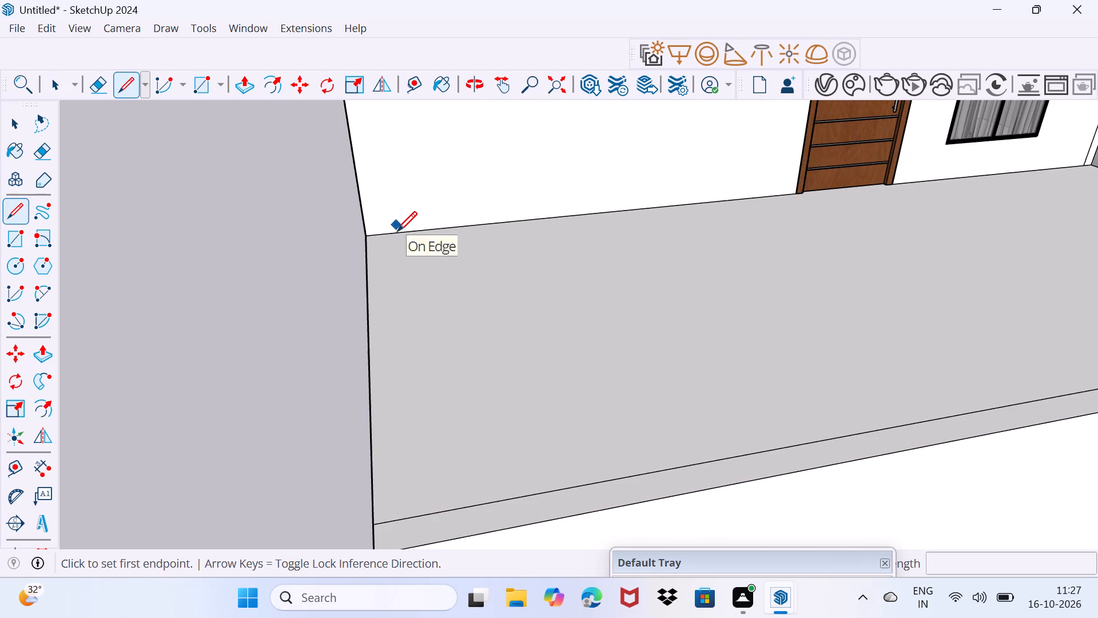
pyautogui.click(381, 234)
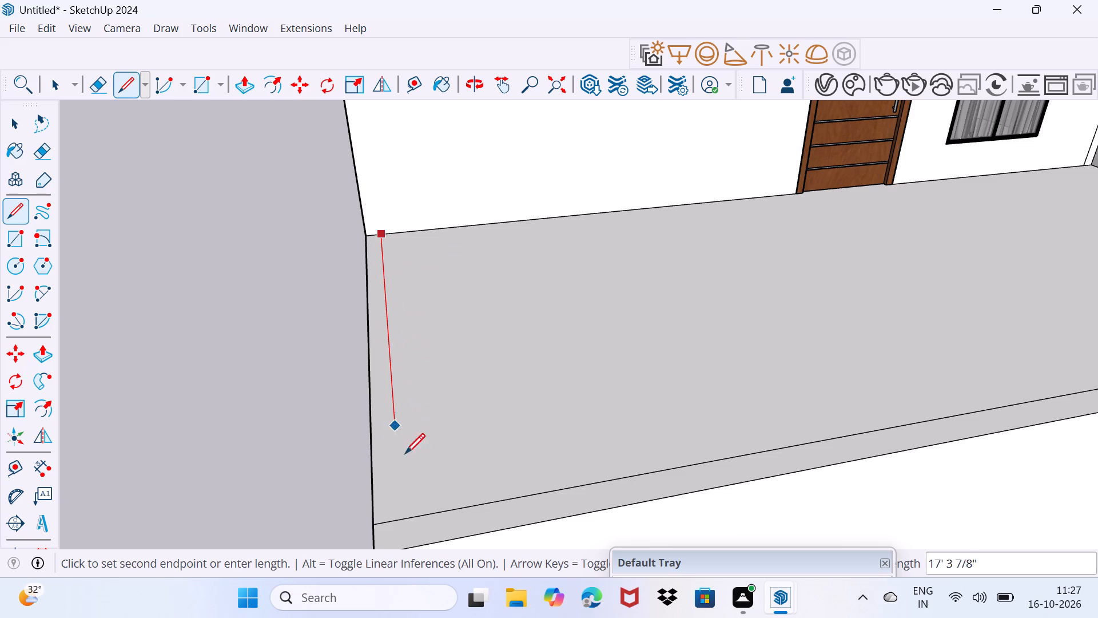
pyautogui.click(400, 516)
pyautogui.press('space')
# Erase the leftover line segment at the terrace's rear corner, joining the two border strips into one L-shaped face.
pyautogui.scroll(1, 396, 534)
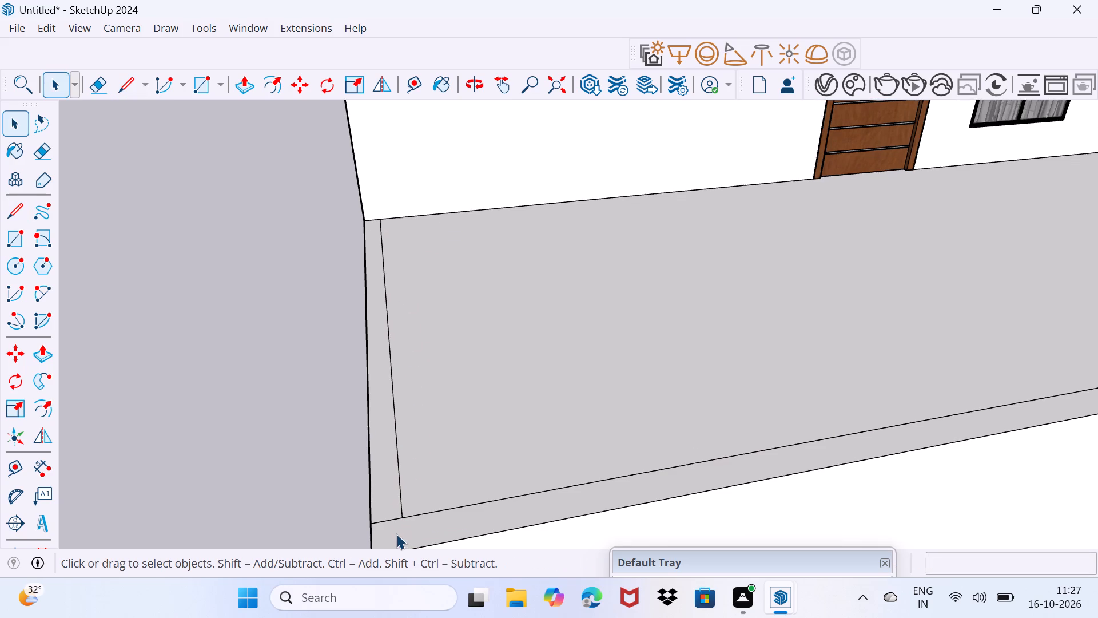
pyautogui.scroll(1, 396, 534)
pyautogui.press('e')
pyautogui.moveTo(389, 521); pyautogui.dragTo(396, 505)
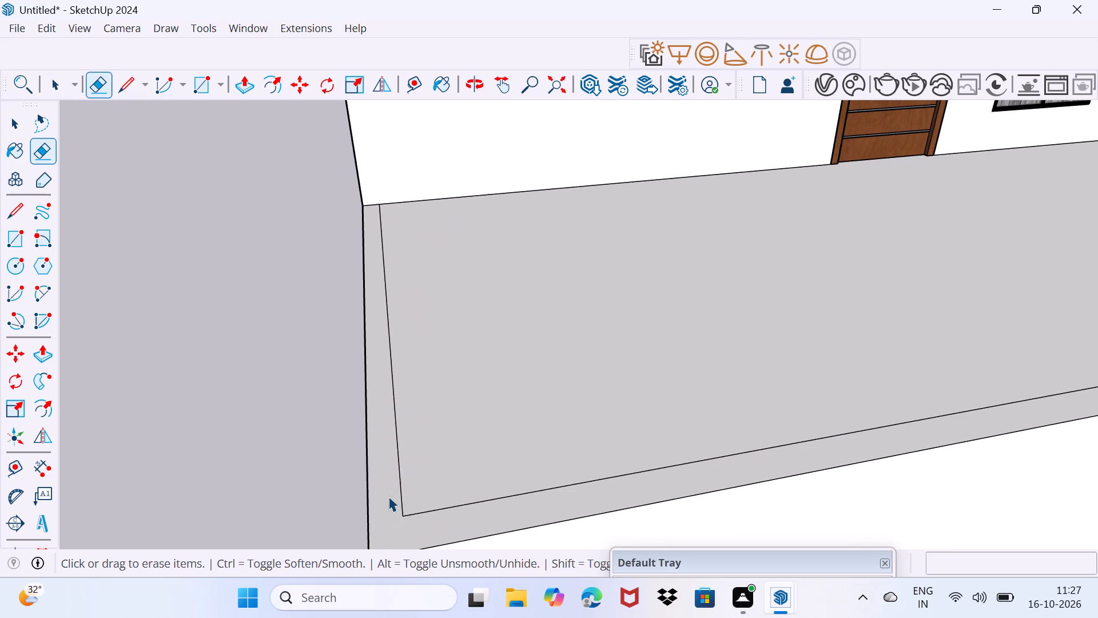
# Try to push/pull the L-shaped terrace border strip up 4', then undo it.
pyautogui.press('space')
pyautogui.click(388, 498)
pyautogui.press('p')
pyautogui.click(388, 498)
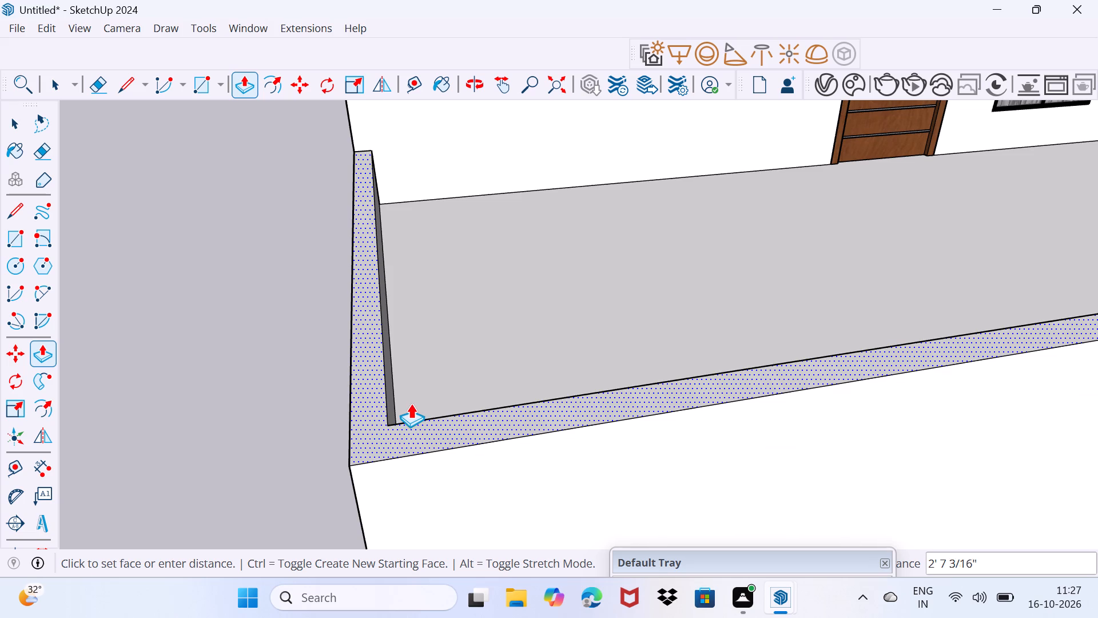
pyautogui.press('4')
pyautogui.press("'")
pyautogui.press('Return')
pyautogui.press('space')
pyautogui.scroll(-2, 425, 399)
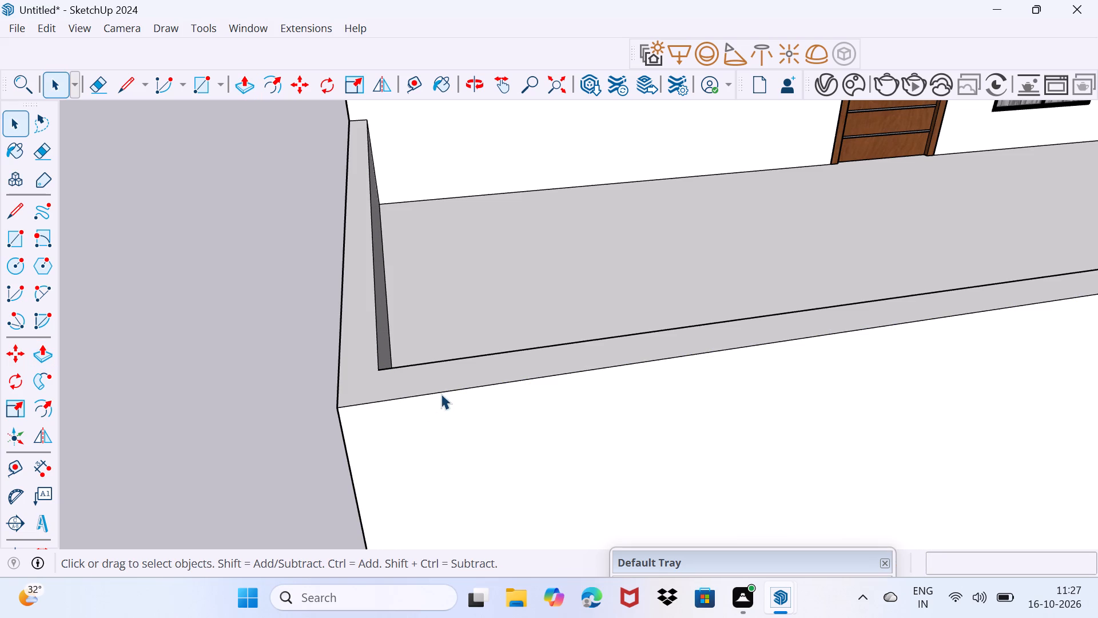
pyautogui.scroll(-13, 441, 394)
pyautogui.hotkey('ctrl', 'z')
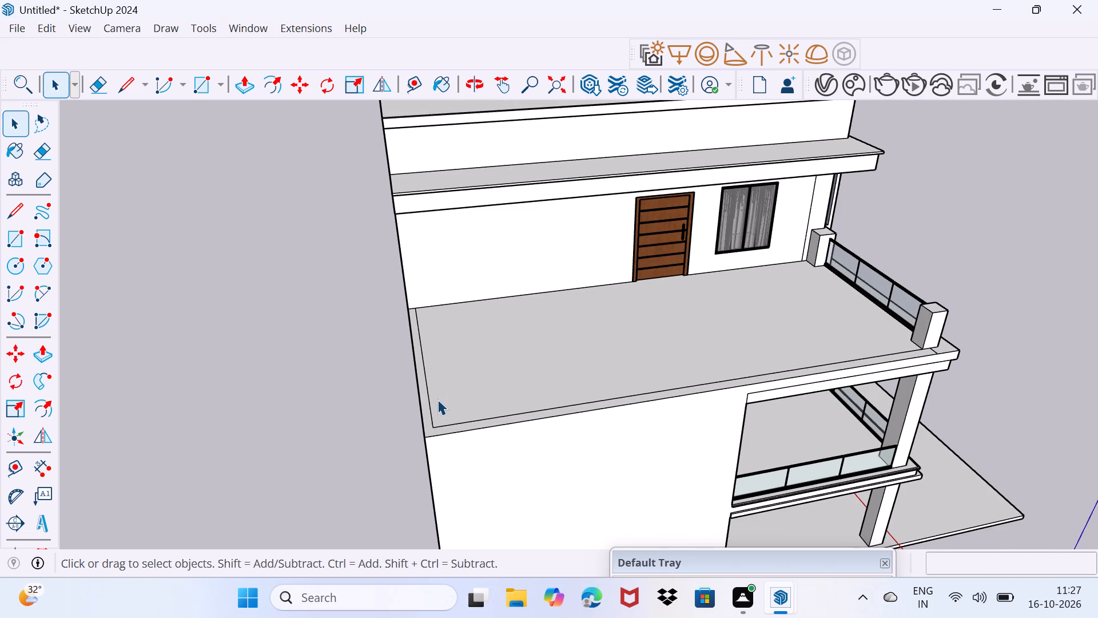
# Push/pull the L-shaped terrace border strip up 4' from a new starting face to form a parapet wall.
pyautogui.click(430, 431)
pyautogui.scroll(4, 429, 431)
pyautogui.press('p')
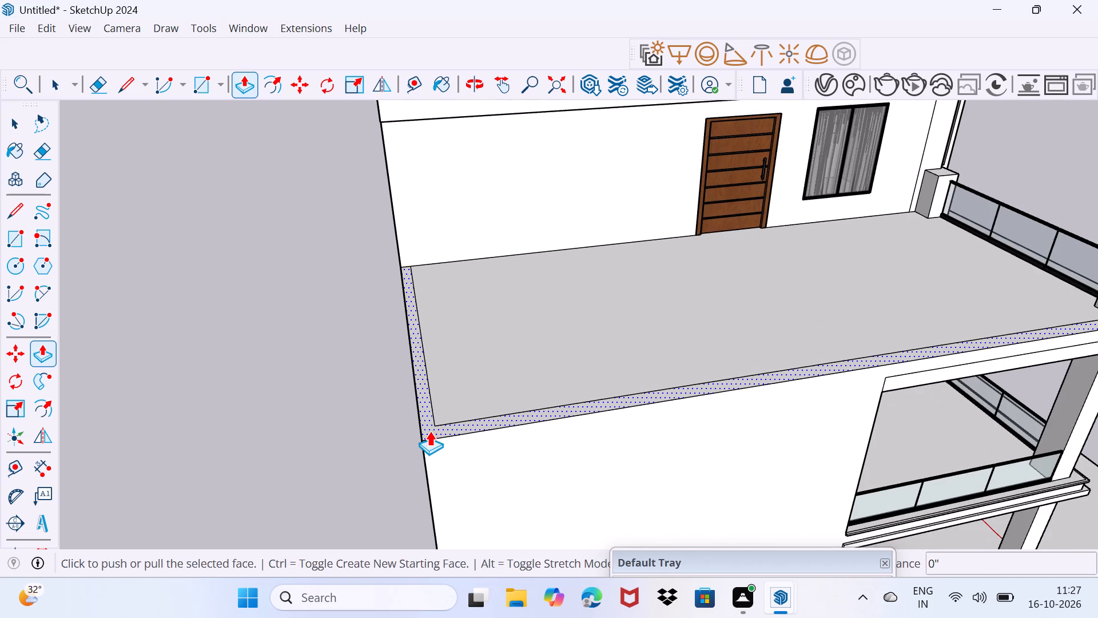
pyautogui.click(429, 431)
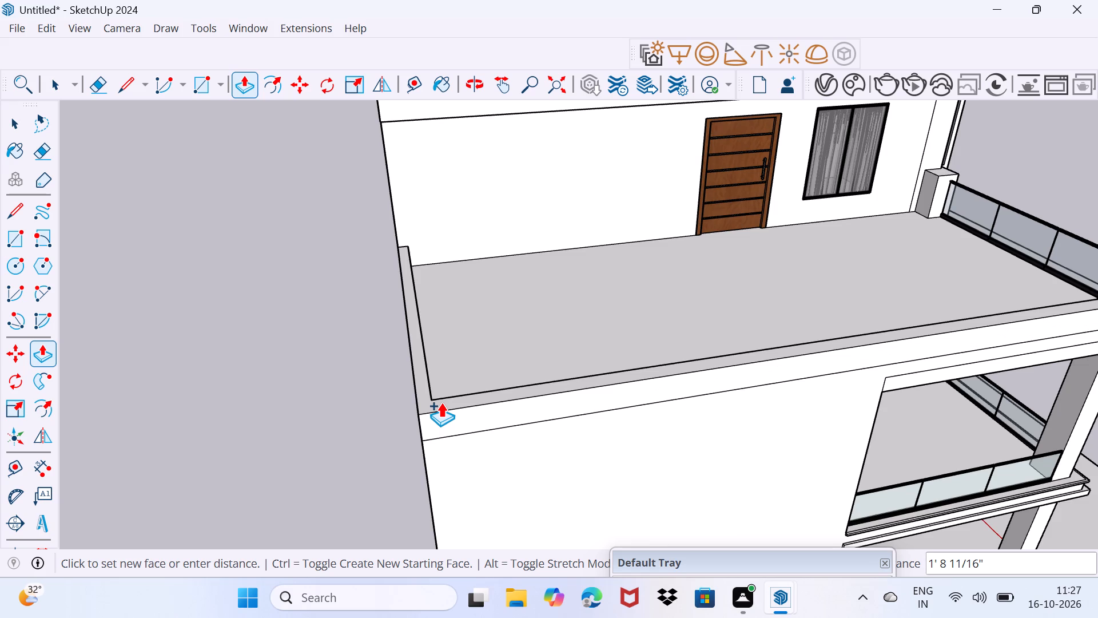
pyautogui.press('4')
pyautogui.press("'")
pyautogui.press('Return')
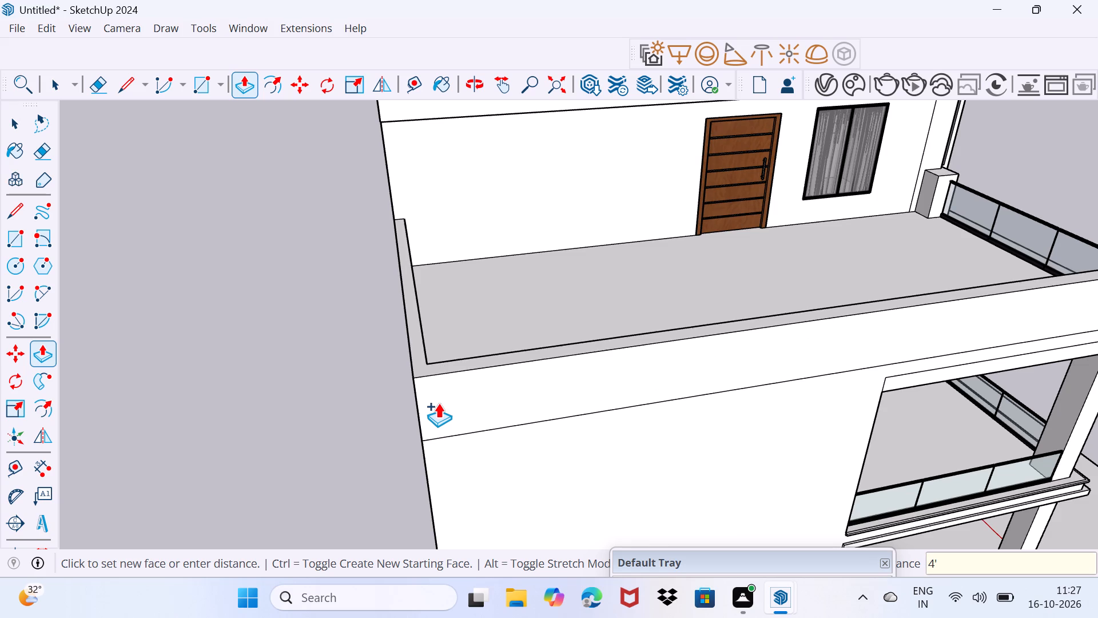
pyautogui.press('space')
# Examine the new parapet, its junction with the corner post, and the front facade from several angles.
pyautogui.moveTo(560, 343); pyautogui.dragTo(595, 265)
pyautogui.moveTo(917, 290); pyautogui.dragTo(684, 275, button='middle')
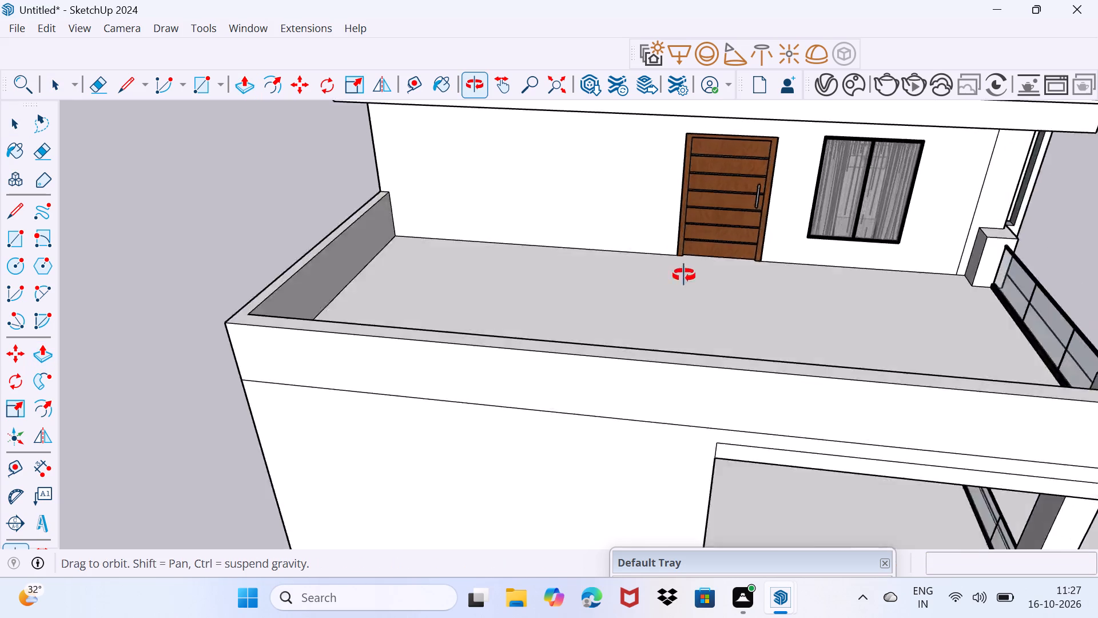
pyautogui.moveTo(684, 275); pyautogui.dragTo(549, 221, button='middle')
pyautogui.scroll(4, 417, 325)
pyautogui.moveTo(411, 324); pyautogui.dragTo(441, 325, button='middle')
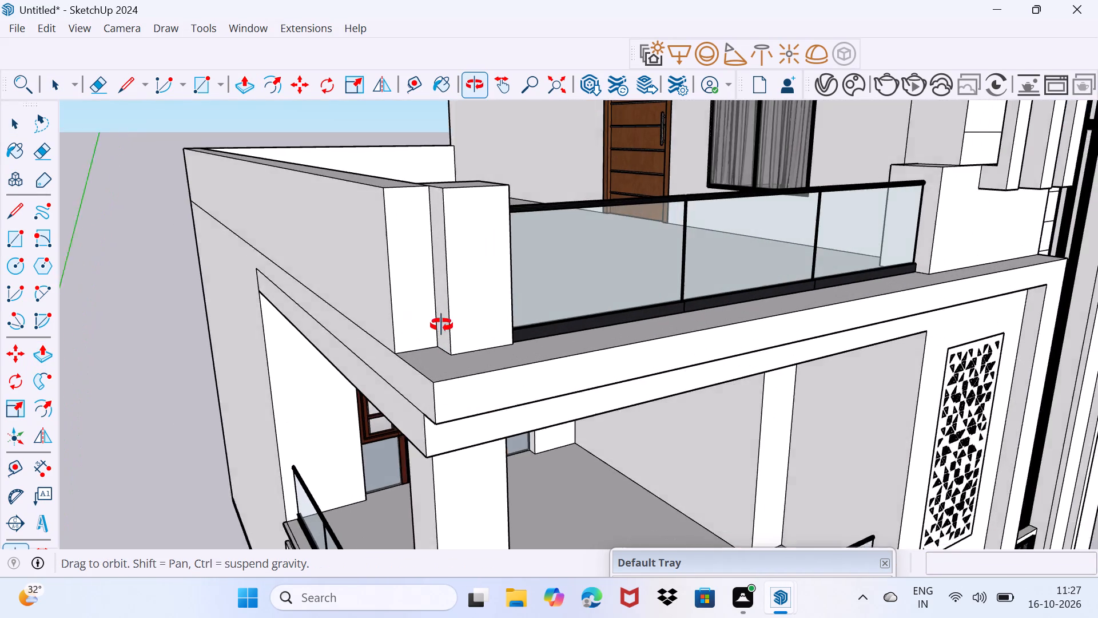
pyautogui.moveTo(441, 325); pyautogui.dragTo(504, 376, button='middle')
pyautogui.scroll(-11, 503, 376)
pyautogui.moveTo(631, 377); pyautogui.dragTo(628, 377, button='middle')
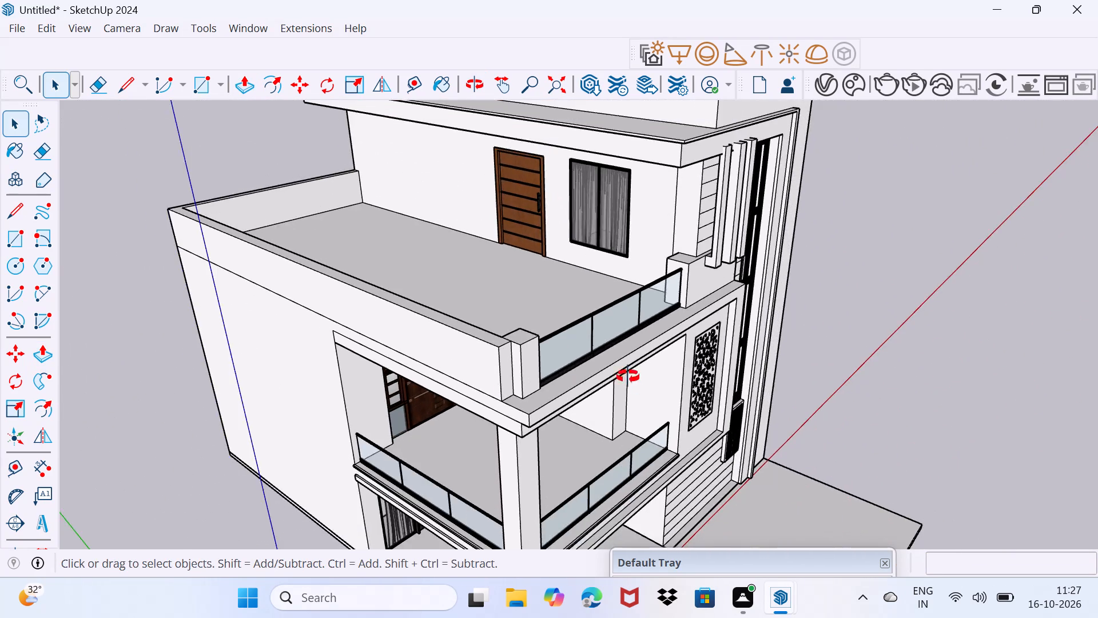
pyautogui.moveTo(628, 377); pyautogui.dragTo(391, 274, button='middle')
pyautogui.scroll(-3, 463, 304)
pyautogui.scroll(4, 628, 308)
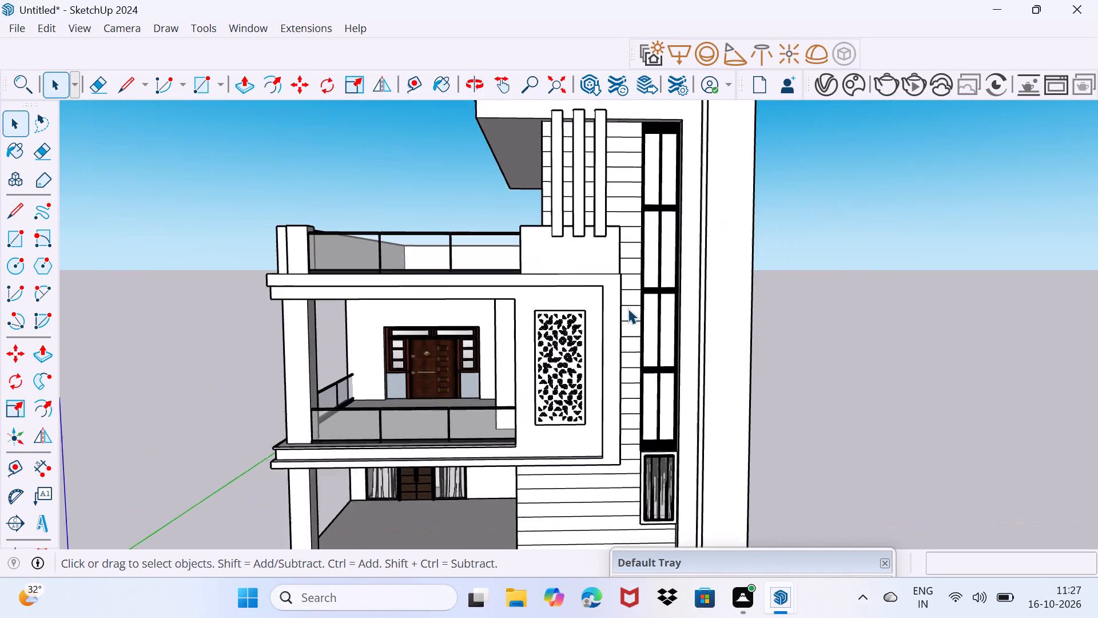
# Paint the ground-floor facade's horizontal planks, from the base up to the balcony underside, with the first orange-brown material in the Wood collection.
pyautogui.moveTo(727, 561); pyautogui.dragTo(936, 147)
pyautogui.click(953, 250)
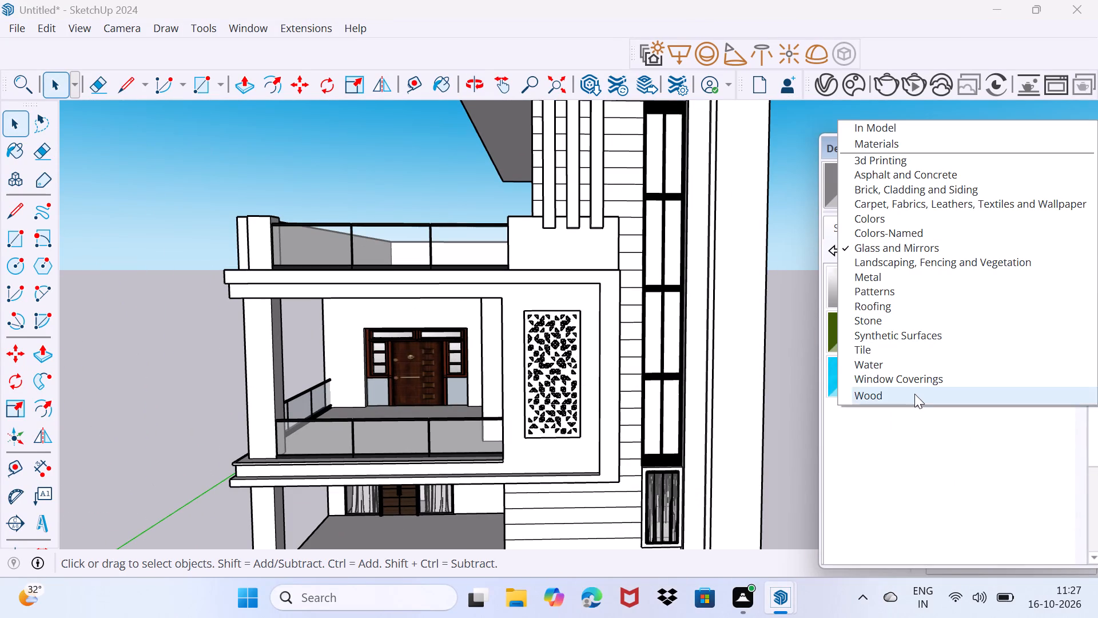
pyautogui.click(914, 394)
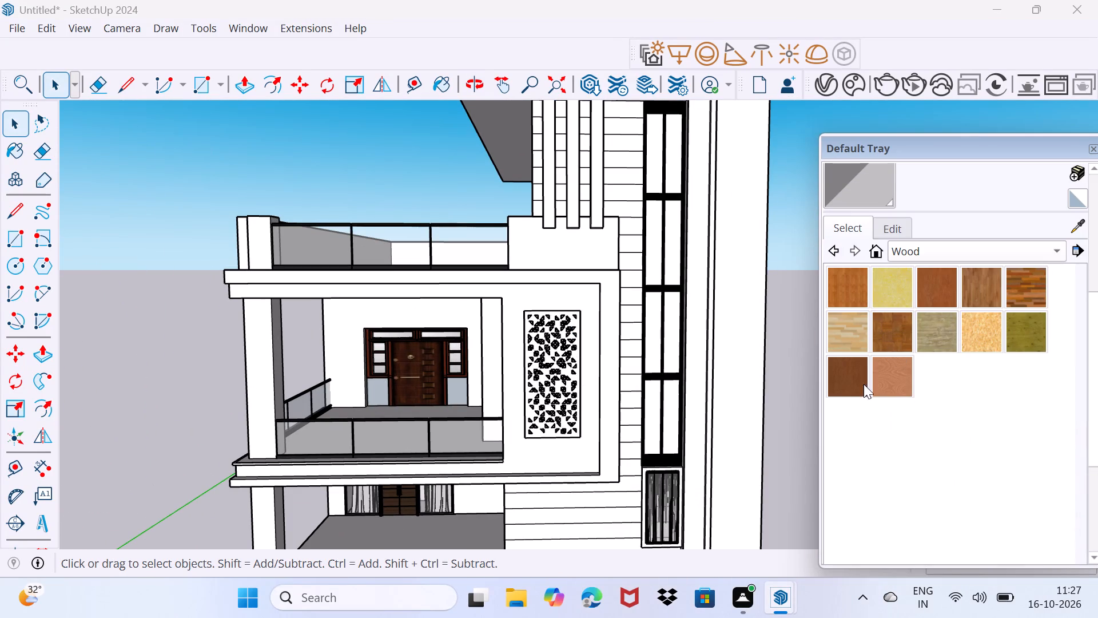
pyautogui.scroll(1, 897, 405)
pyautogui.click(836, 287)
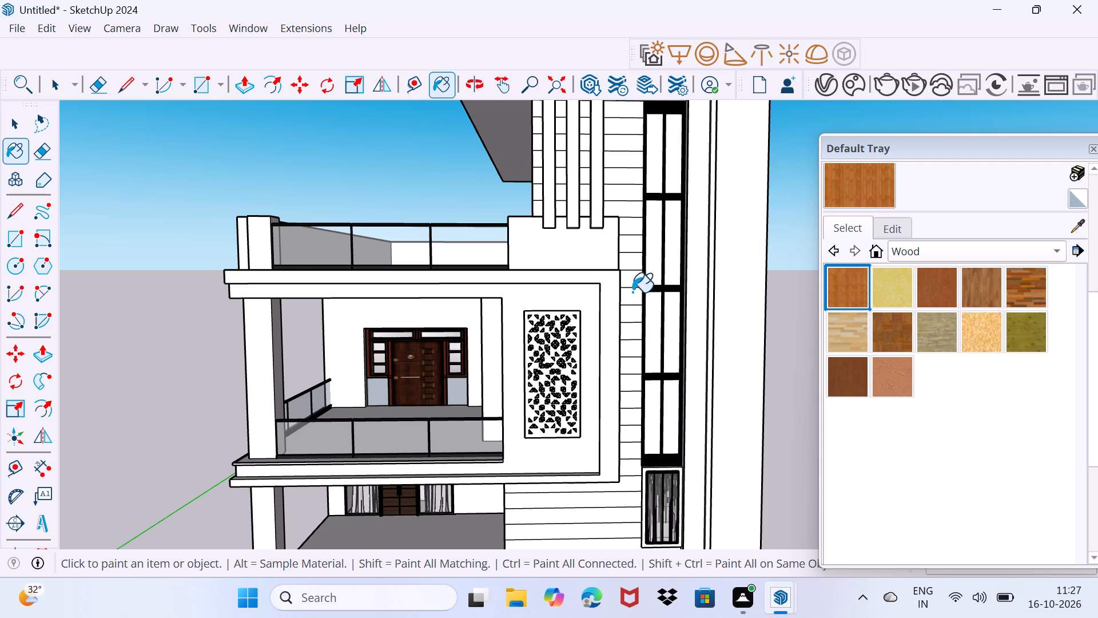
pyautogui.scroll(-3, 603, 362)
pyautogui.moveTo(596, 414); pyautogui.dragTo(628, 283, button='middle')
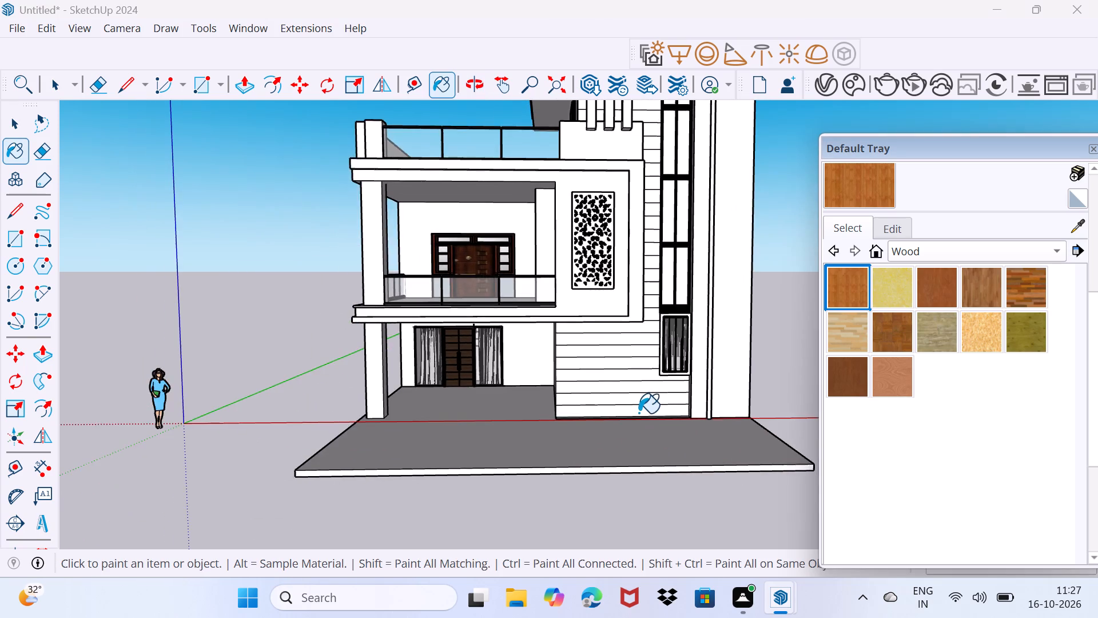
pyautogui.scroll(4, 639, 413)
pyautogui.click(646, 409)
pyautogui.click(651, 399)
pyautogui.click(641, 395)
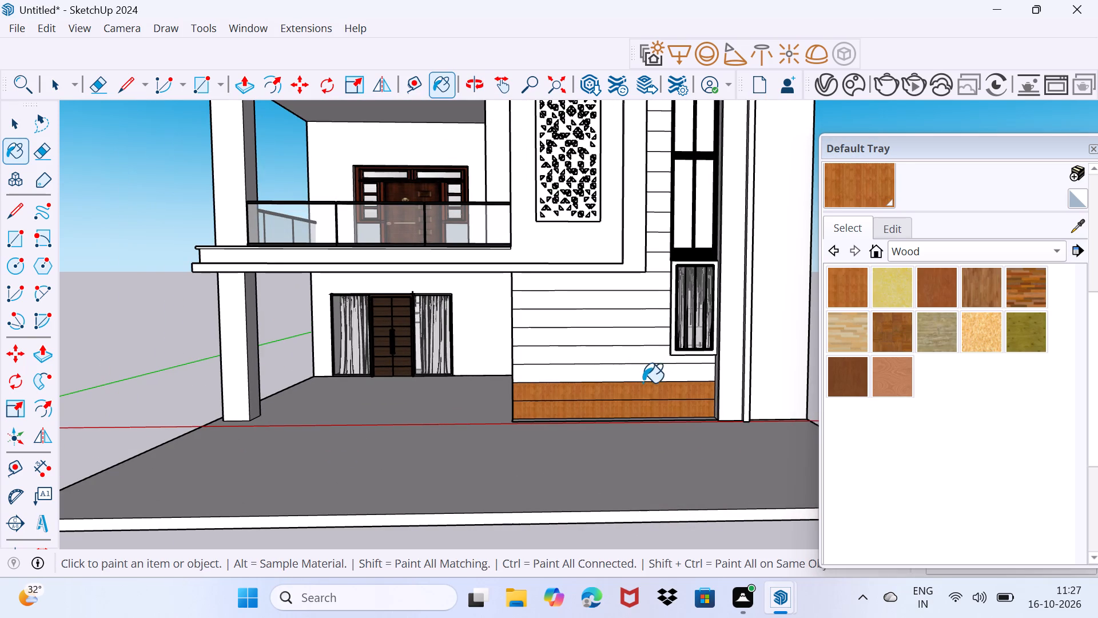
pyautogui.click(643, 382)
pyautogui.click(636, 377)
pyautogui.click(639, 364)
pyautogui.click(634, 354)
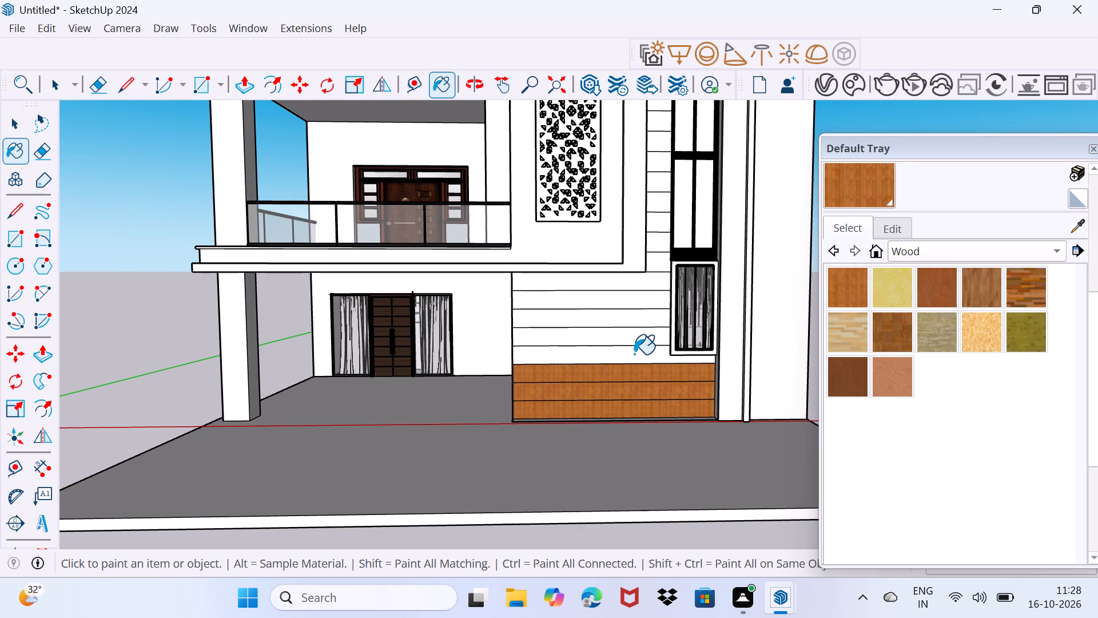
pyautogui.click(636, 344)
pyautogui.click(642, 320)
pyautogui.click(645, 308)
pyautogui.click(651, 290)
pyautogui.click(654, 270)
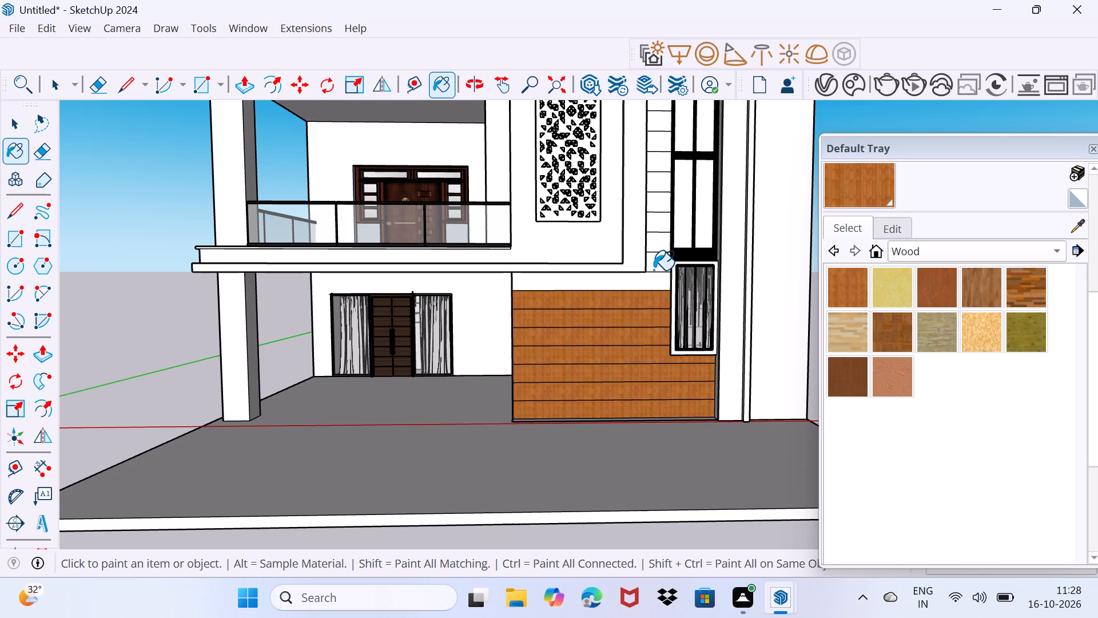
pyautogui.click(648, 277)
# Paint the planks just above the balcony underside, beside the tall window, with the same orange-brown wood material.
pyautogui.moveTo(609, 302); pyautogui.dragTo(605, 309, button='middle')
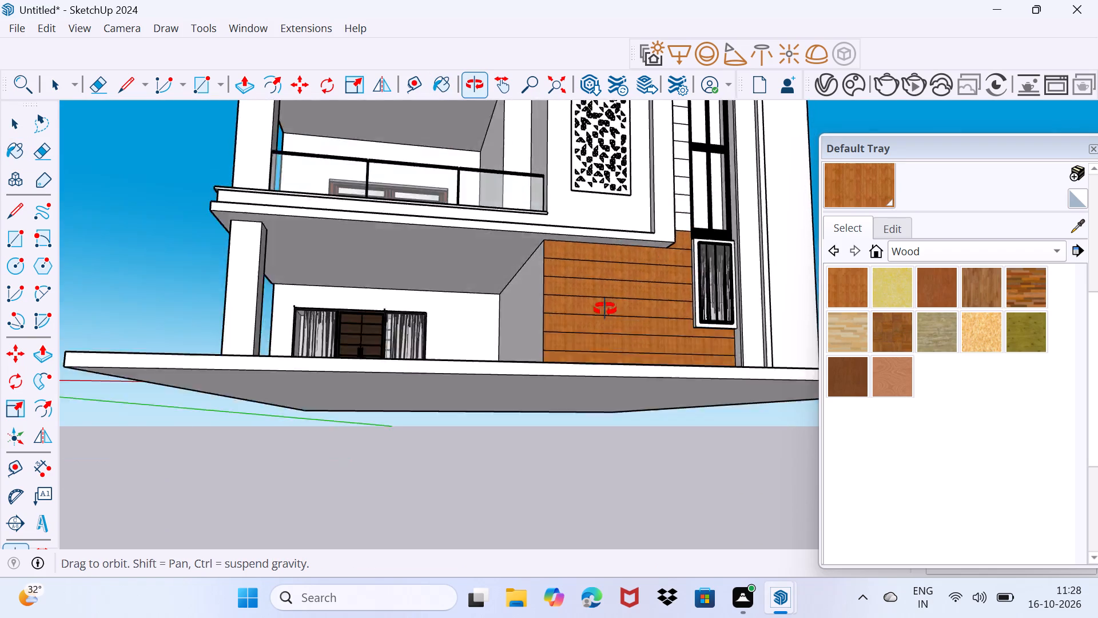
pyautogui.moveTo(605, 309); pyautogui.dragTo(483, 437, button='middle')
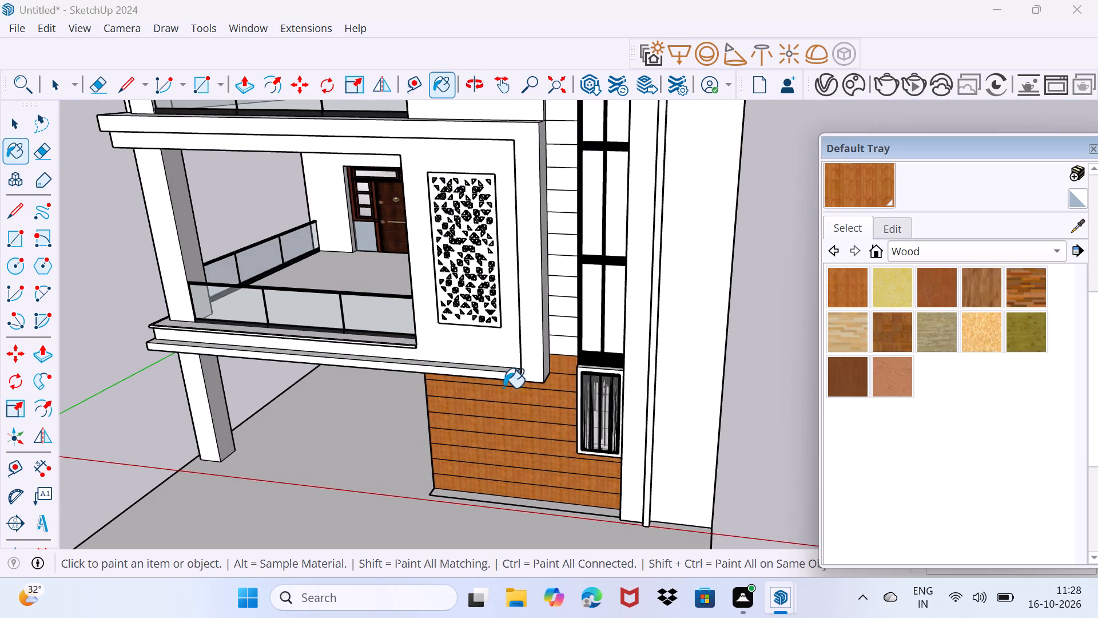
pyautogui.scroll(1, 527, 355)
pyautogui.click(560, 346)
pyautogui.click(566, 320)
pyautogui.click(567, 303)
pyautogui.click(565, 280)
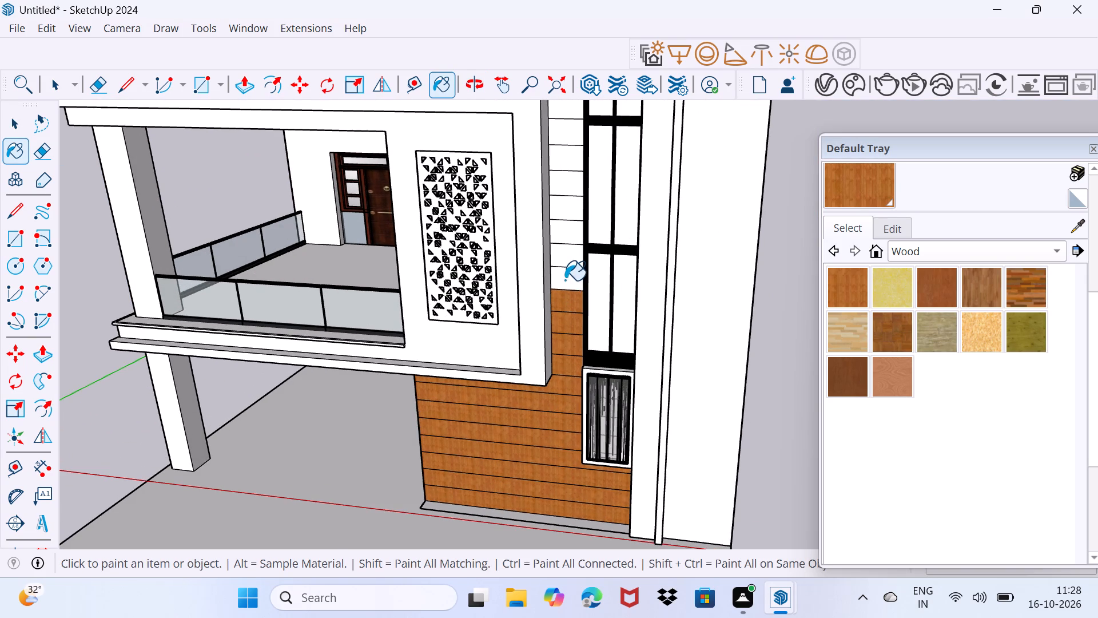
# Continue the orange-brown wood up the narrow plank strip beside the tall window, to the base of the three vertical fins.
pyautogui.moveTo(566, 267); pyautogui.dragTo(532, 469, button='middle')
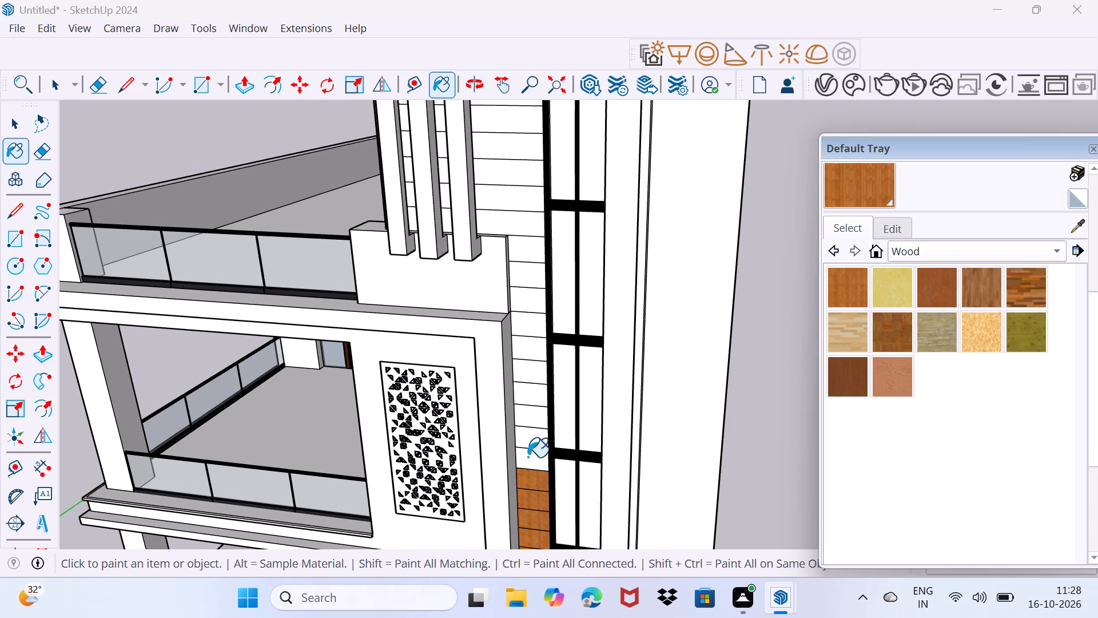
pyautogui.click(528, 457)
pyautogui.click(529, 426)
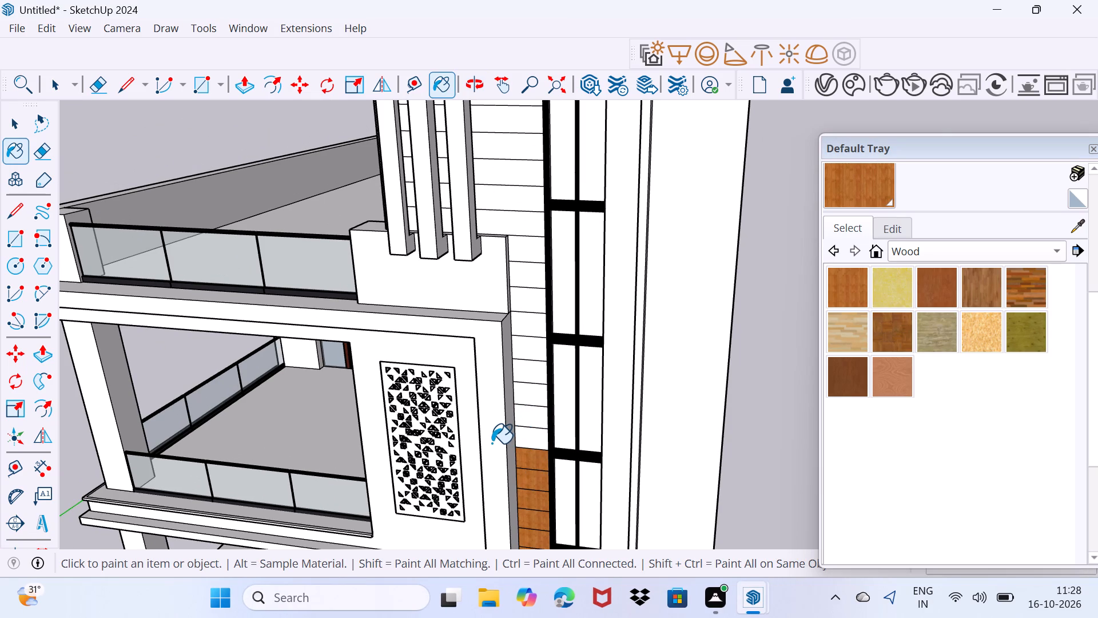
pyautogui.click(537, 444)
pyautogui.click(531, 421)
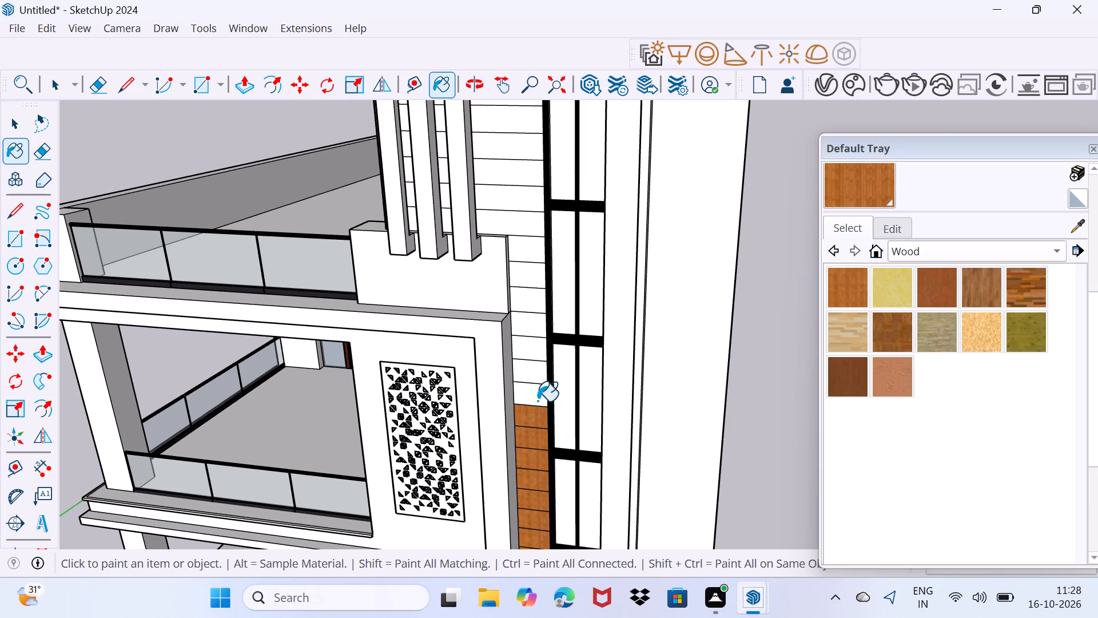
pyautogui.click(538, 401)
pyautogui.click(532, 380)
pyautogui.click(532, 363)
pyautogui.click(533, 336)
pyautogui.click(534, 330)
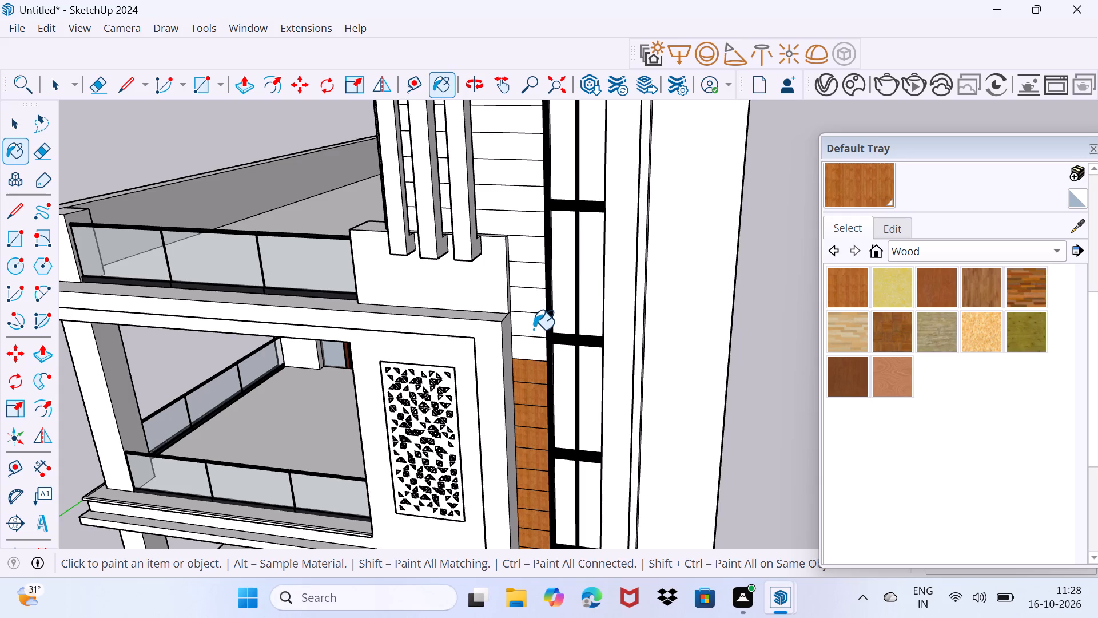
pyautogui.click(532, 358)
pyautogui.click(533, 316)
pyautogui.click(532, 284)
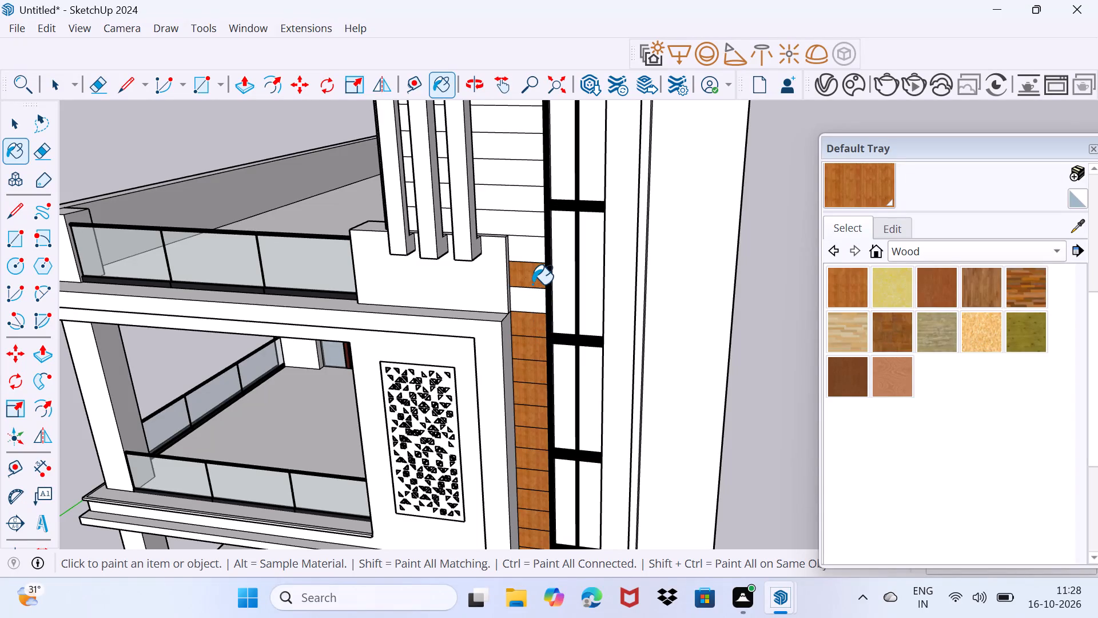
pyautogui.click(530, 303)
pyautogui.click(531, 264)
pyautogui.moveTo(516, 232); pyautogui.dragTo(522, 228)
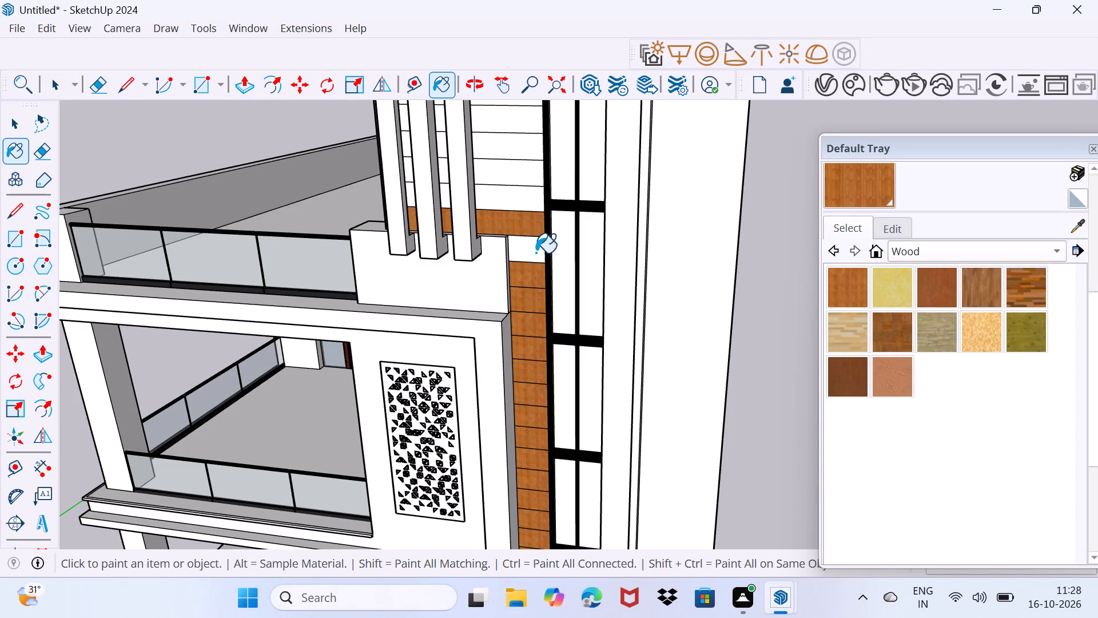
pyautogui.click(532, 253)
# Paint the remaining planks behind the three vertical fins with the orange-brown wood, up to the roof slab underside.
pyautogui.click(516, 212)
pyautogui.click(507, 197)
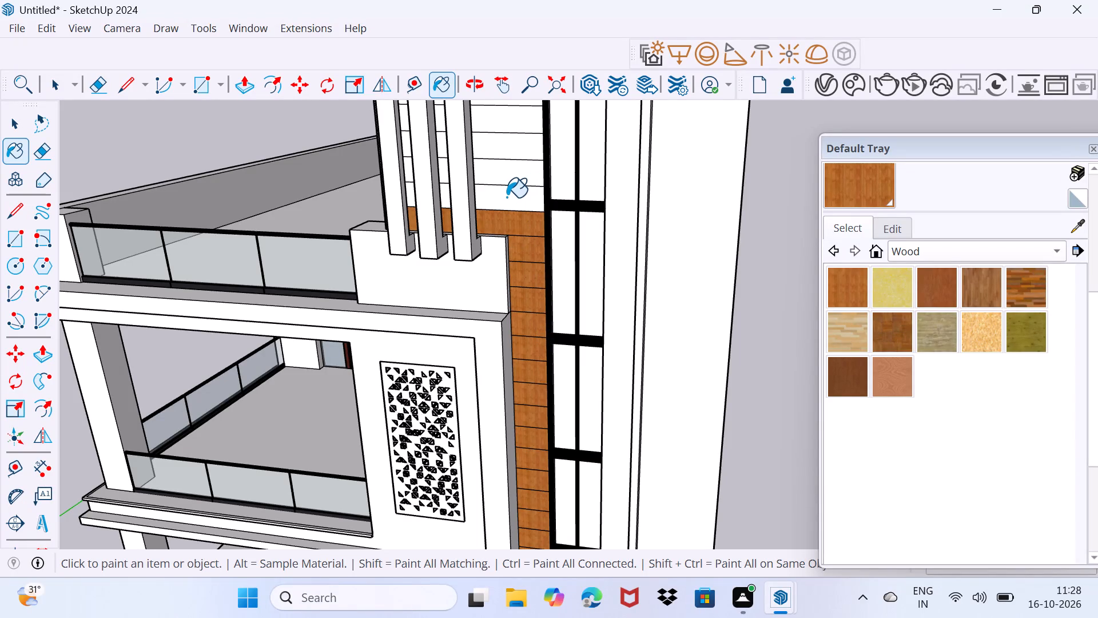
pyautogui.click(501, 166)
pyautogui.click(508, 149)
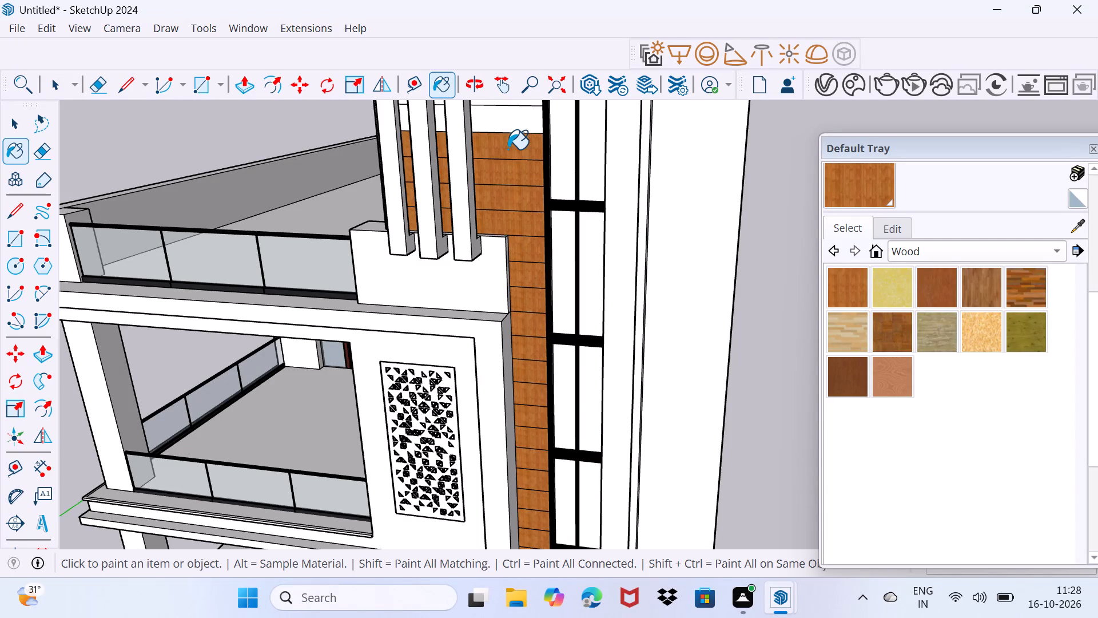
pyautogui.scroll(-2, 508, 149)
pyautogui.moveTo(509, 149); pyautogui.dragTo(506, 233, button='middle')
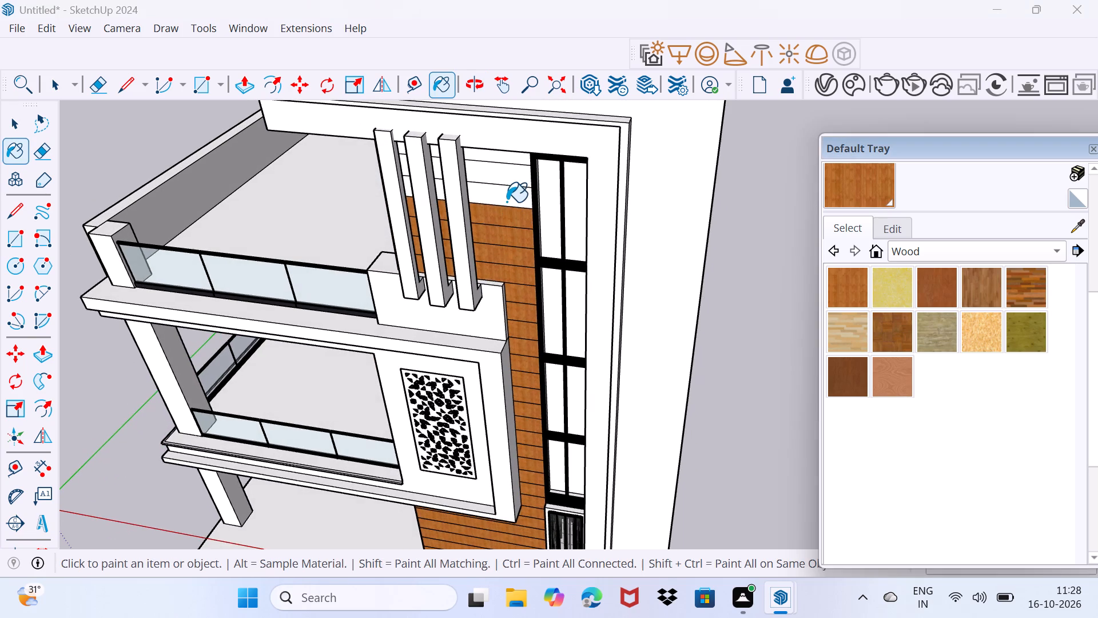
pyautogui.click(507, 200)
pyautogui.click(506, 185)
pyautogui.scroll(4, 493, 180)
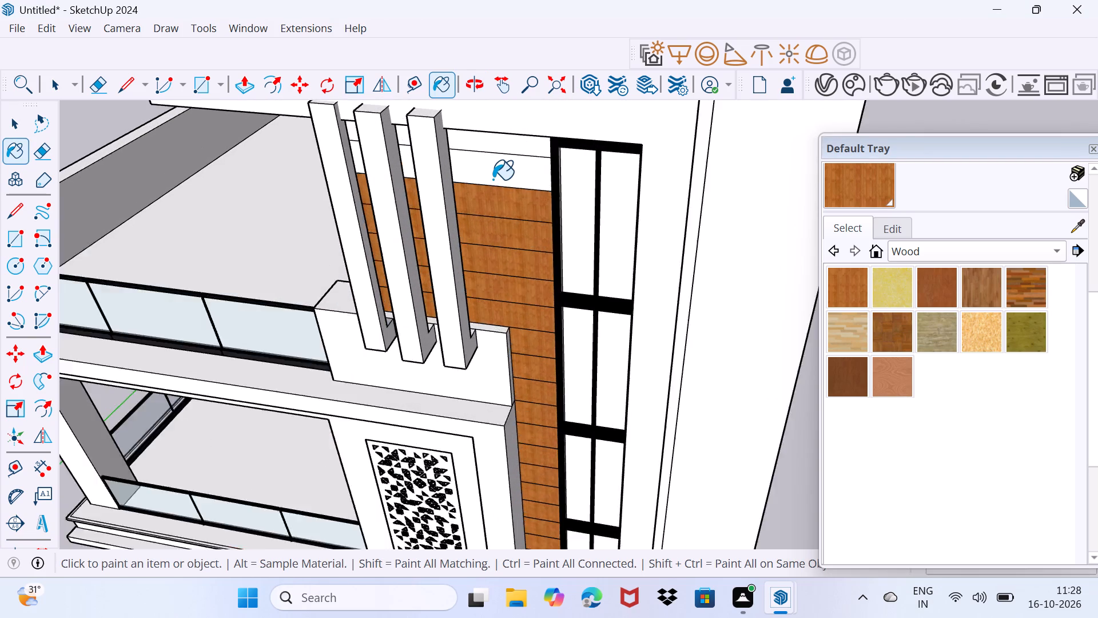
pyautogui.scroll(5, 493, 180)
pyautogui.moveTo(493, 180); pyautogui.dragTo(473, 367, button='middle')
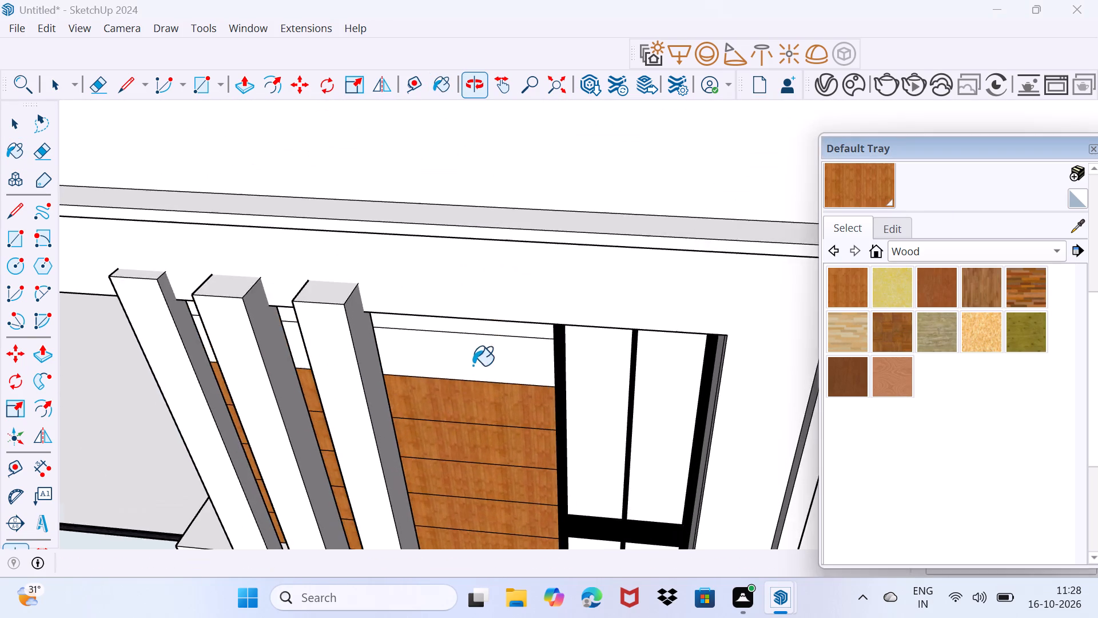
pyautogui.moveTo(473, 365); pyautogui.dragTo(546, 195, button='middle')
pyautogui.click(517, 257)
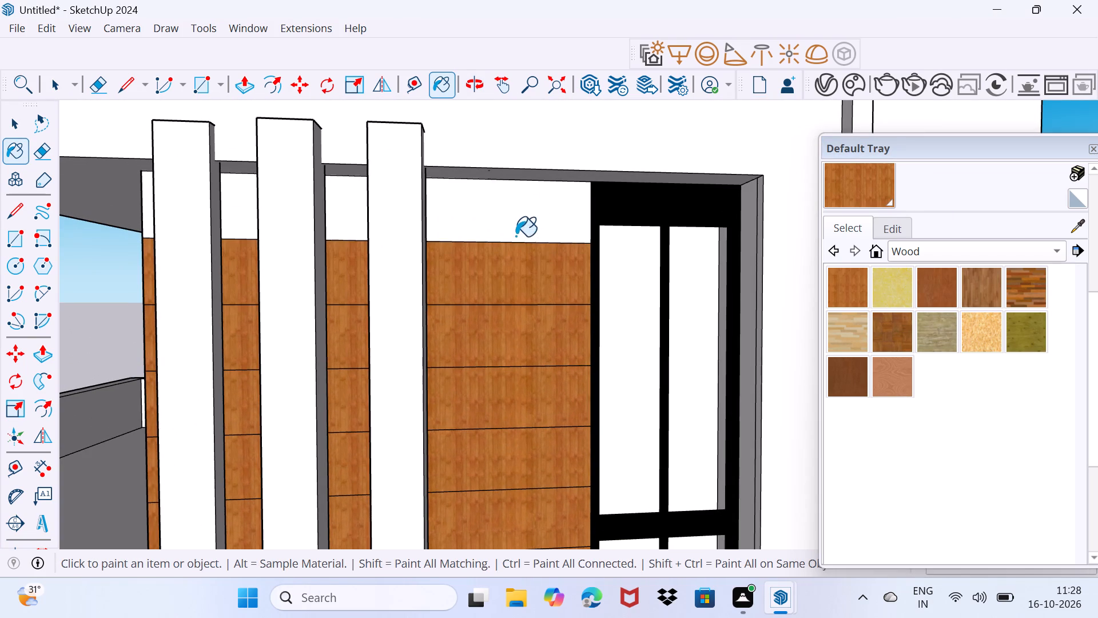
pyautogui.click(522, 226)
# Paint the front faces of the three vertical fins with the dark grey fourth in the grey row of the Colors-Named collection.
pyautogui.click(908, 249)
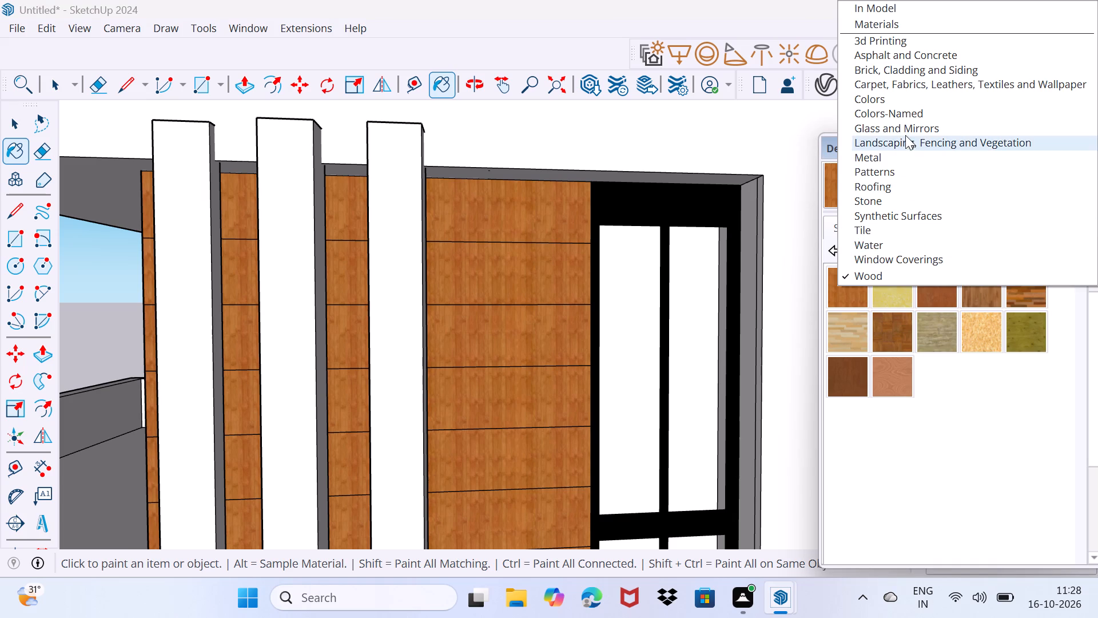
pyautogui.click(914, 116)
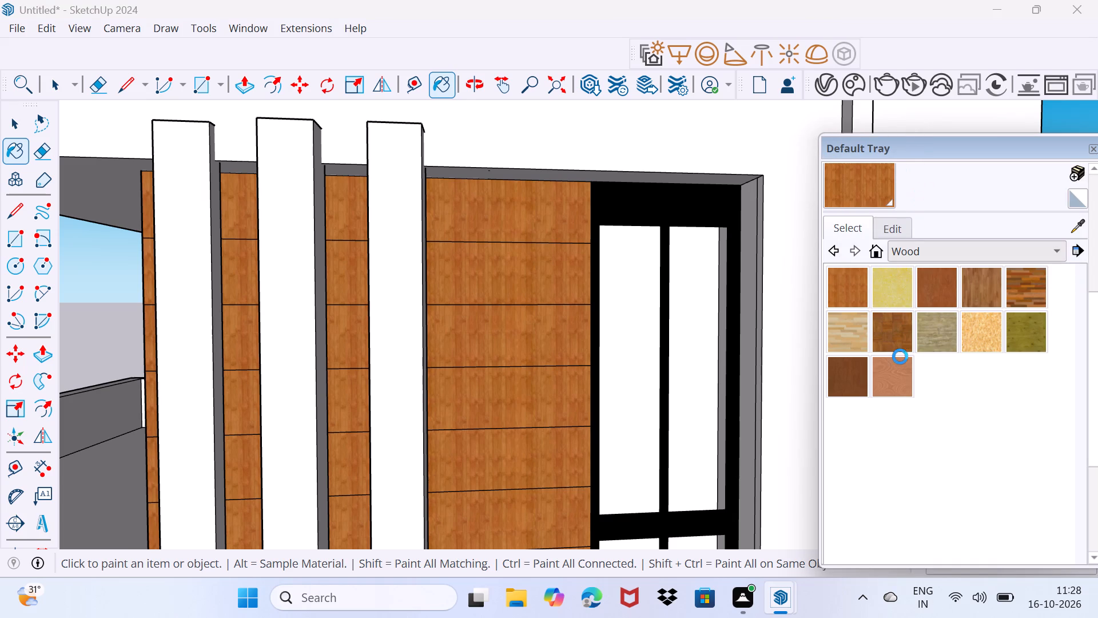
pyautogui.scroll(-9, 901, 378)
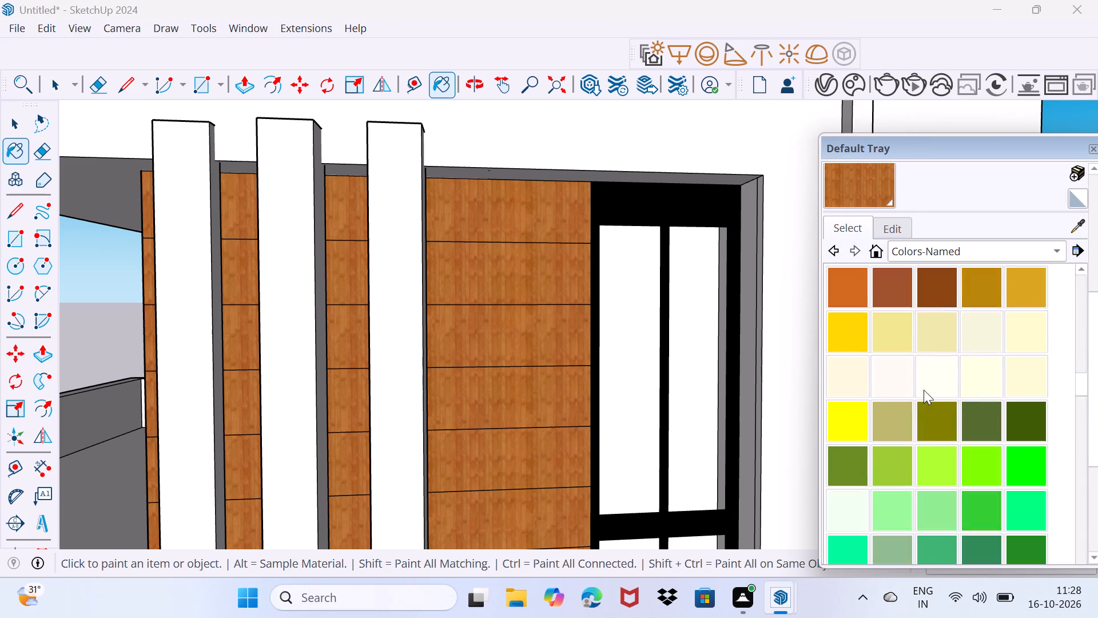
pyautogui.scroll(-13, 924, 390)
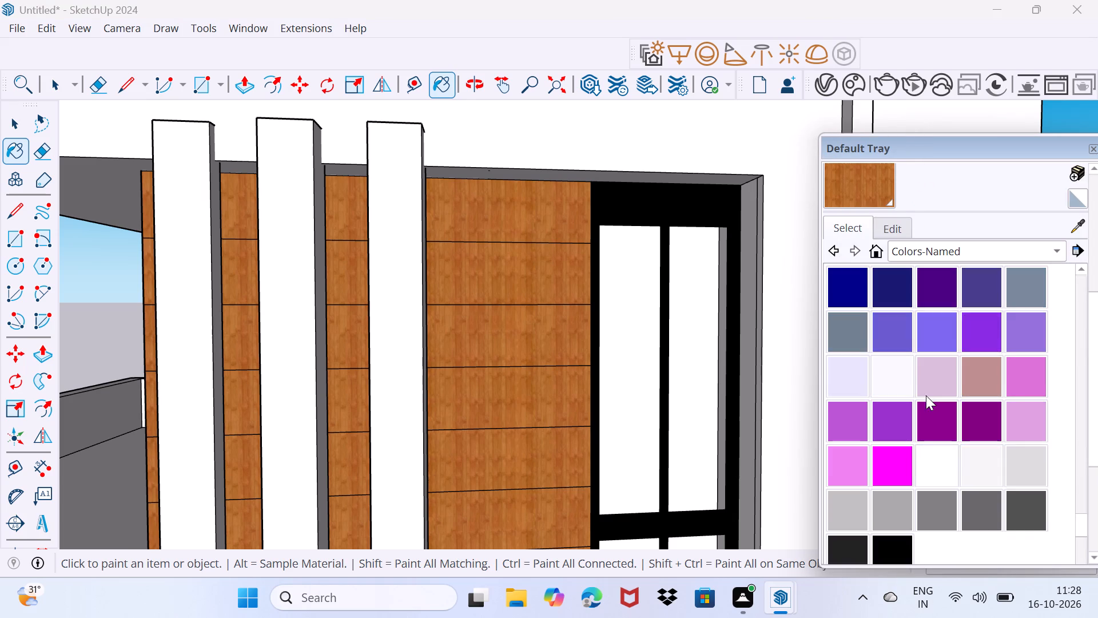
pyautogui.scroll(-2, 926, 395)
pyautogui.moveTo(974, 426); pyautogui.dragTo(980, 426)
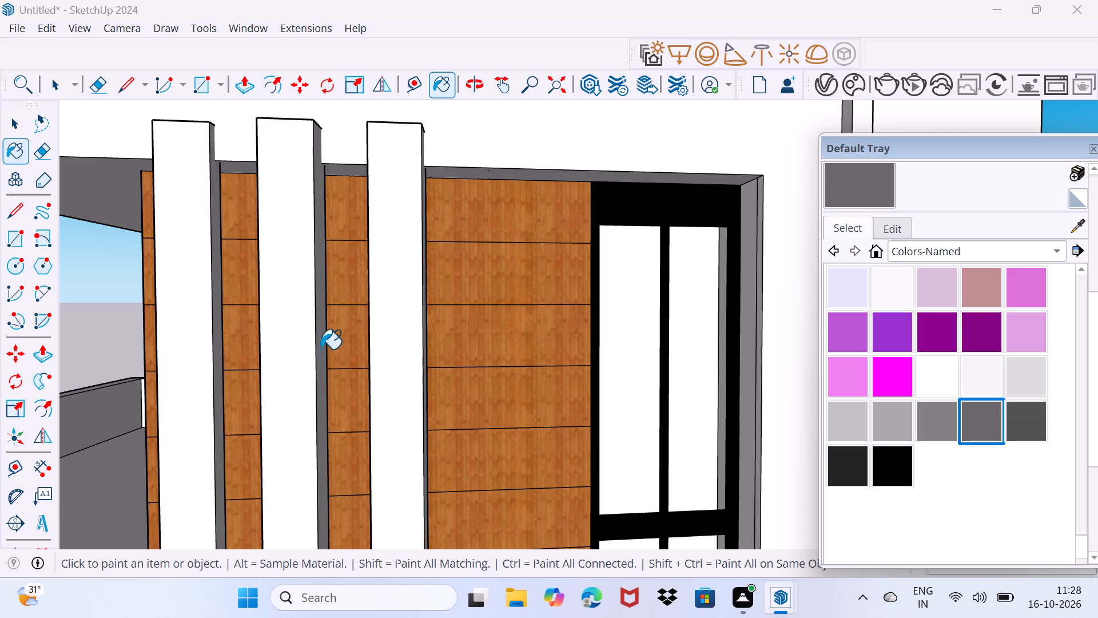
pyautogui.click(388, 362)
pyautogui.click(298, 359)
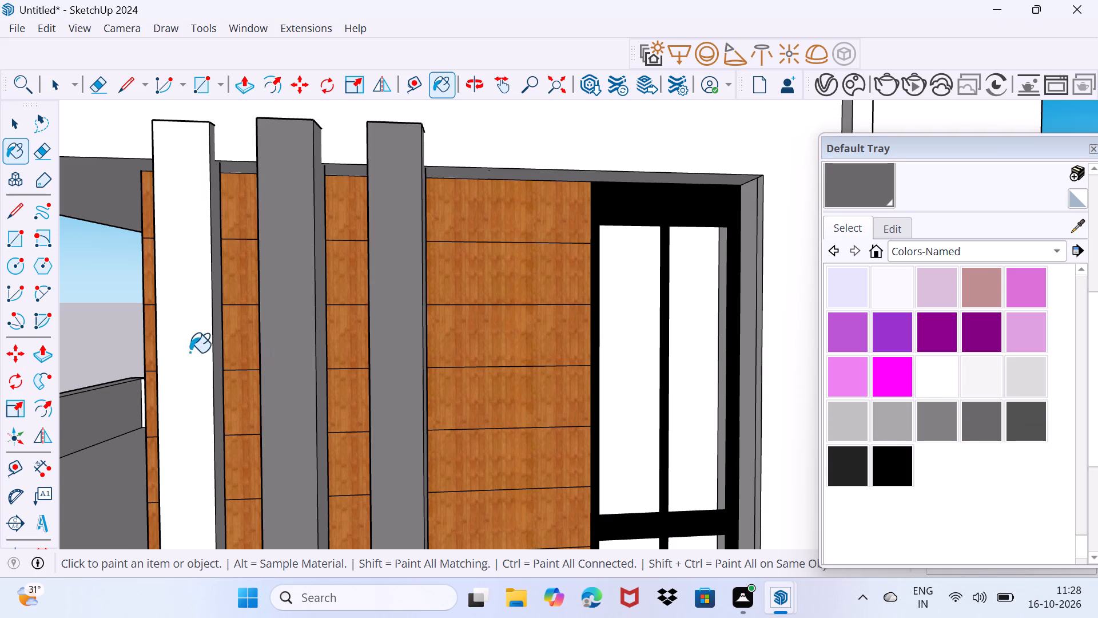
pyautogui.click(190, 352)
# Paint both side faces of each of the three vertical fins with the same dark grey.
pyautogui.moveTo(237, 366); pyautogui.dragTo(536, 365, button='middle')
pyautogui.click(483, 377)
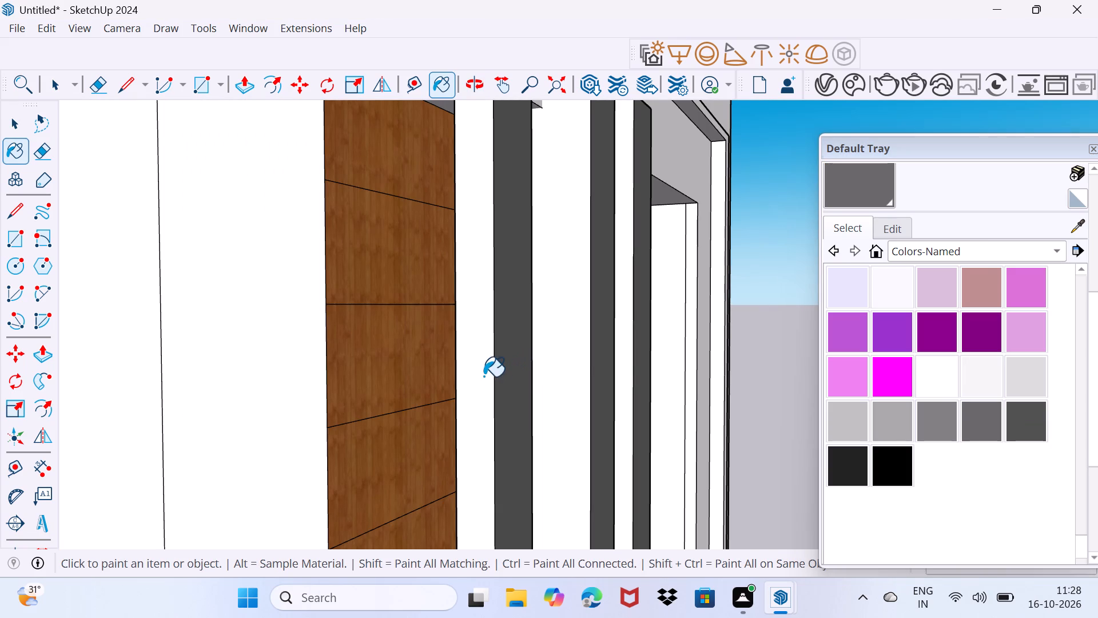
pyautogui.click(574, 370)
pyautogui.moveTo(620, 365); pyautogui.dragTo(627, 365)
pyautogui.moveTo(645, 360); pyautogui.dragTo(348, 360, button='middle')
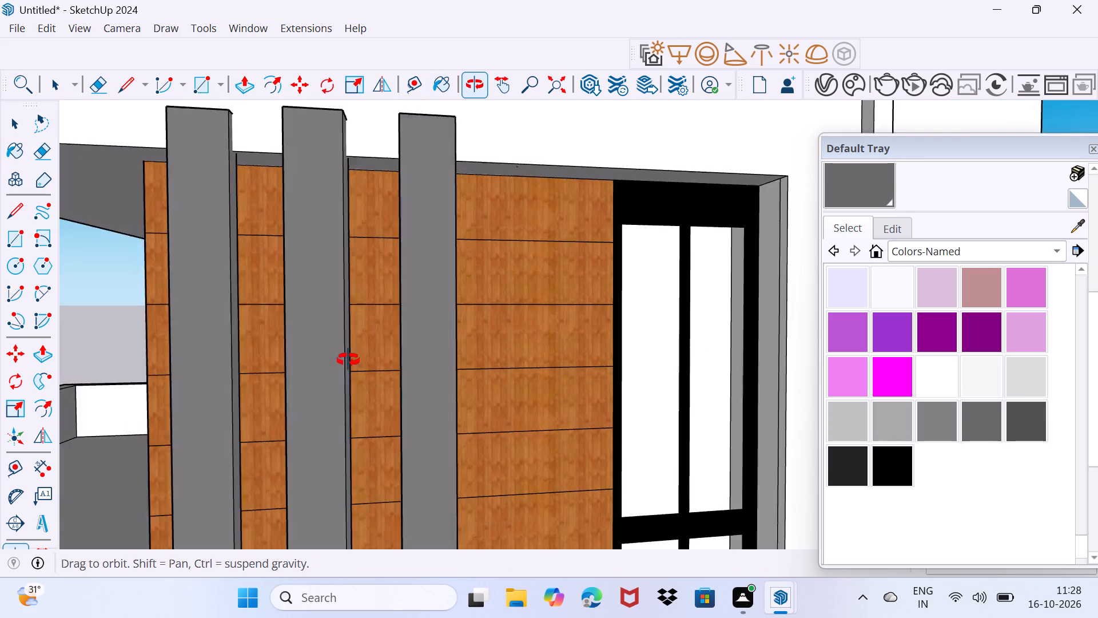
pyautogui.moveTo(348, 360); pyautogui.dragTo(199, 355, button='middle')
pyautogui.click(280, 363)
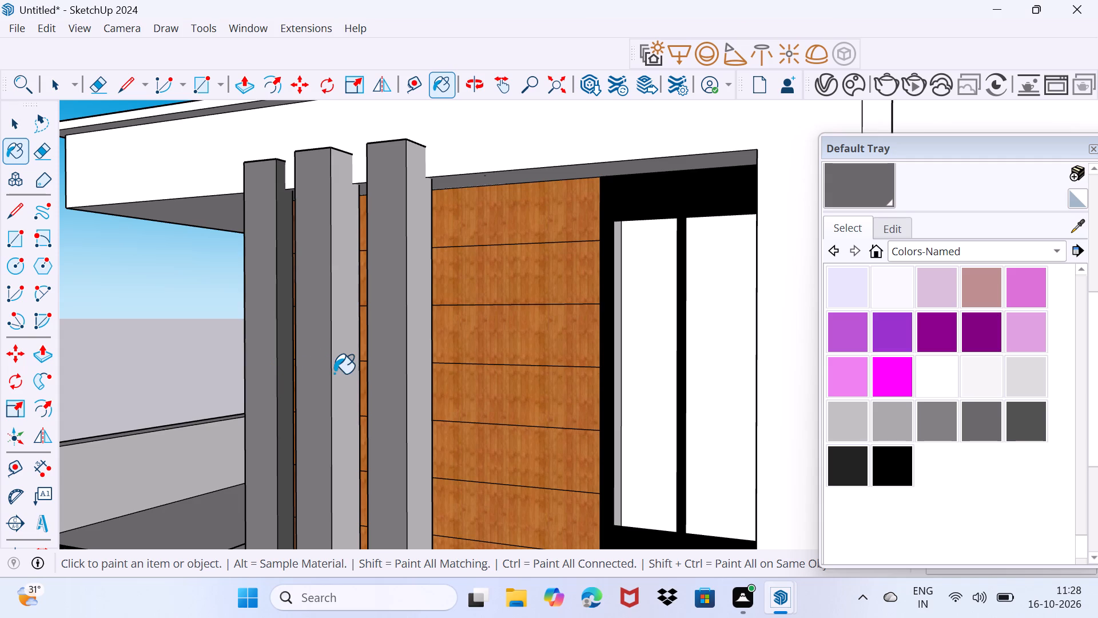
pyautogui.click(341, 374)
pyautogui.click(417, 385)
# Paint the bottom end faces of the three fins dark grey, undoing one fill and repainting along the way.
pyautogui.scroll(-2, 416, 271)
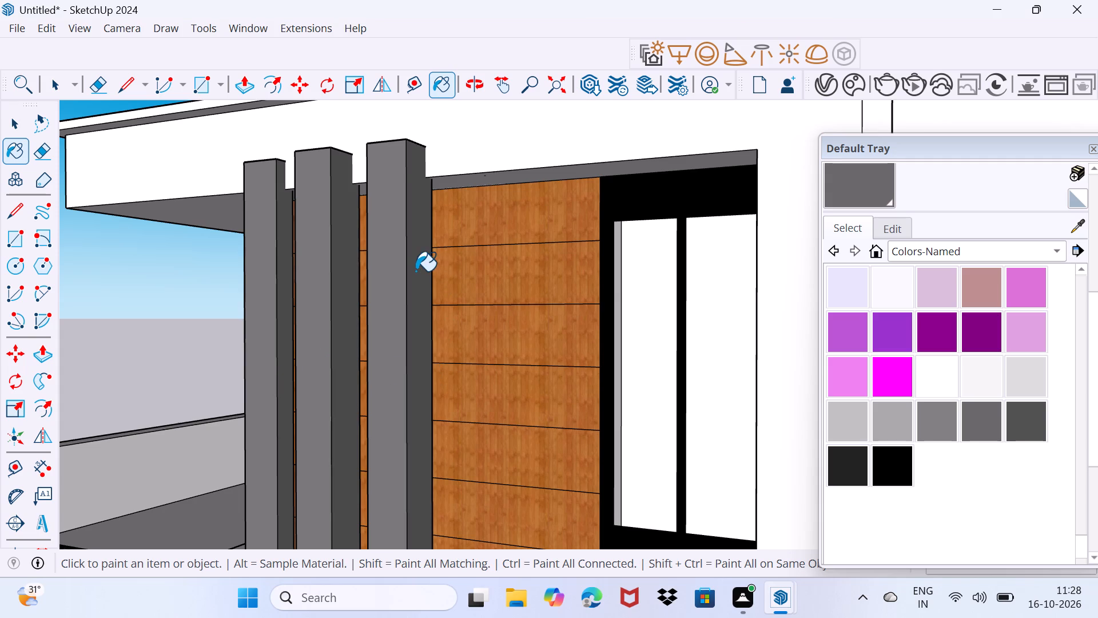
pyautogui.scroll(-6, 416, 271)
pyautogui.scroll(4, 416, 450)
pyautogui.moveTo(410, 481); pyautogui.dragTo(572, 430, button='middle')
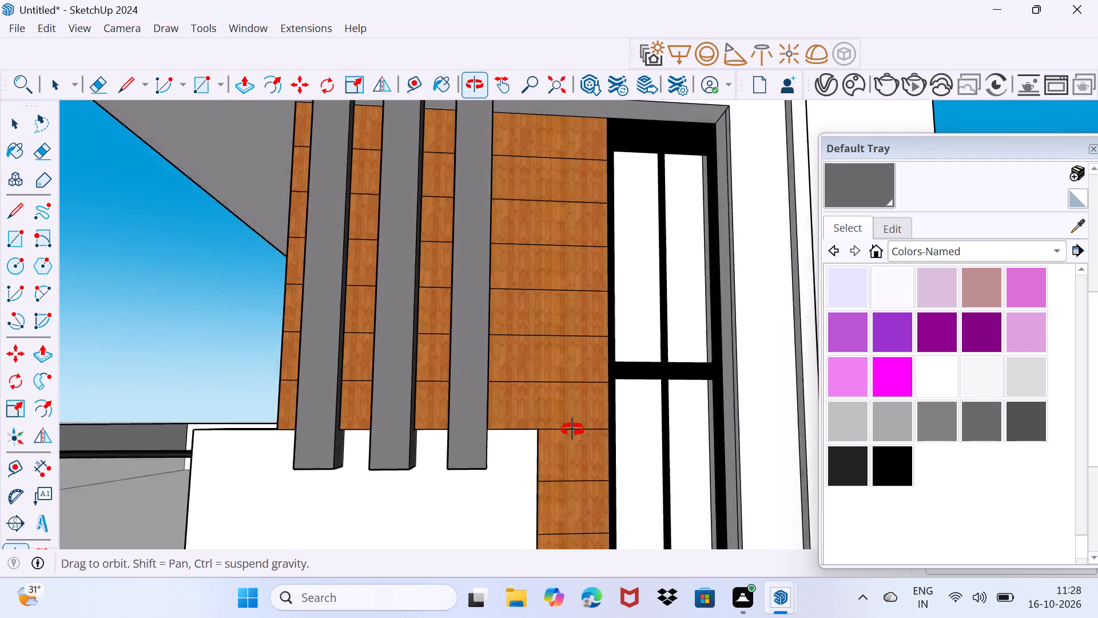
pyautogui.moveTo(572, 430); pyautogui.dragTo(669, 351, button='middle')
pyautogui.click(558, 394)
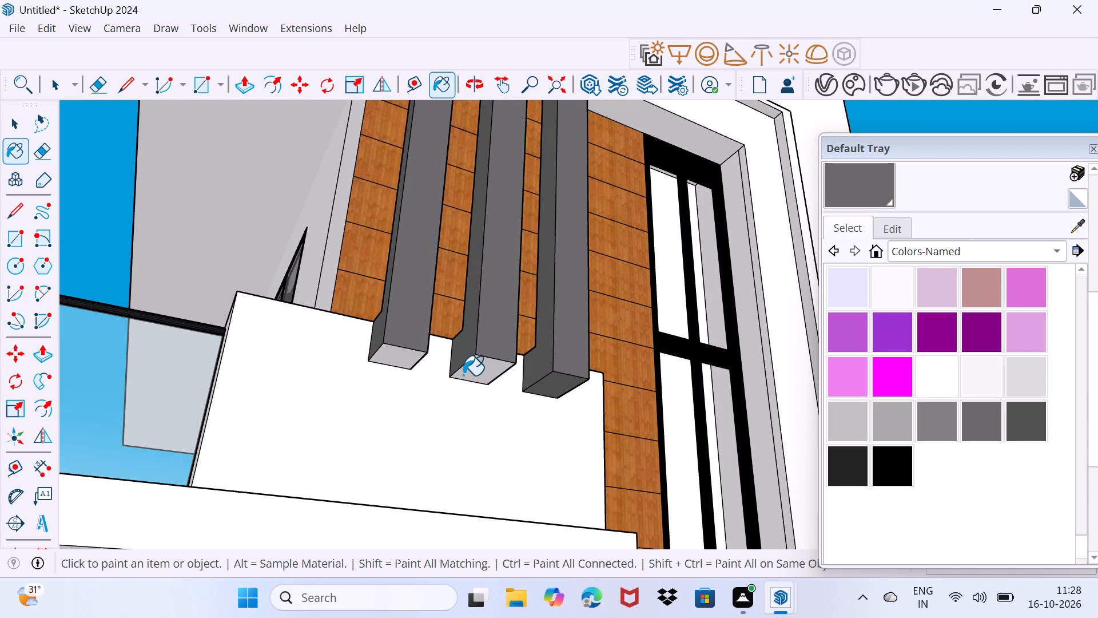
pyautogui.click(464, 375)
pyautogui.click(391, 367)
pyautogui.scroll(-4, 409, 238)
pyautogui.scroll(3, 386, 341)
pyautogui.hotkey('ctrl', 'z')
pyautogui.click(409, 317)
pyautogui.scroll(-4, 416, 289)
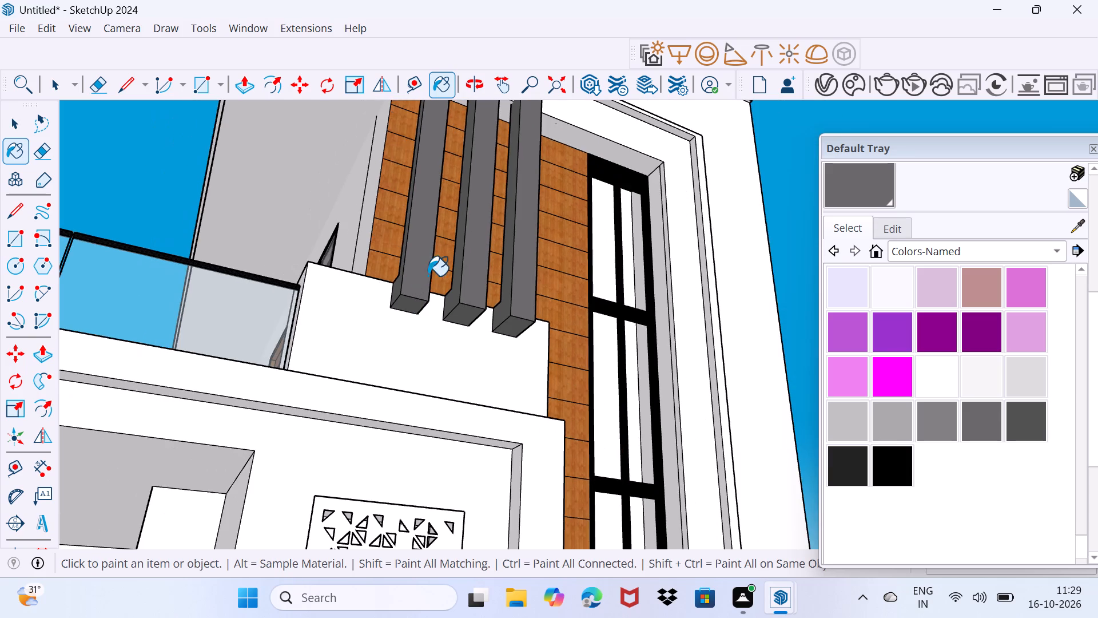
# Paint the top end faces of the three vertical fins with the same dark grey.
pyautogui.keyDown('shift'); pyautogui.moveTo(434, 266); pyautogui.dragTo(387, 458, button='middle'); pyautogui.keyUp('shift')
pyautogui.keyDown('shift'); pyautogui.scroll(-1, 387, 458); pyautogui.keyUp('shift')
pyautogui.scroll(1, 397, 260)
pyautogui.moveTo(397, 259); pyautogui.dragTo(409, 617, button='middle')
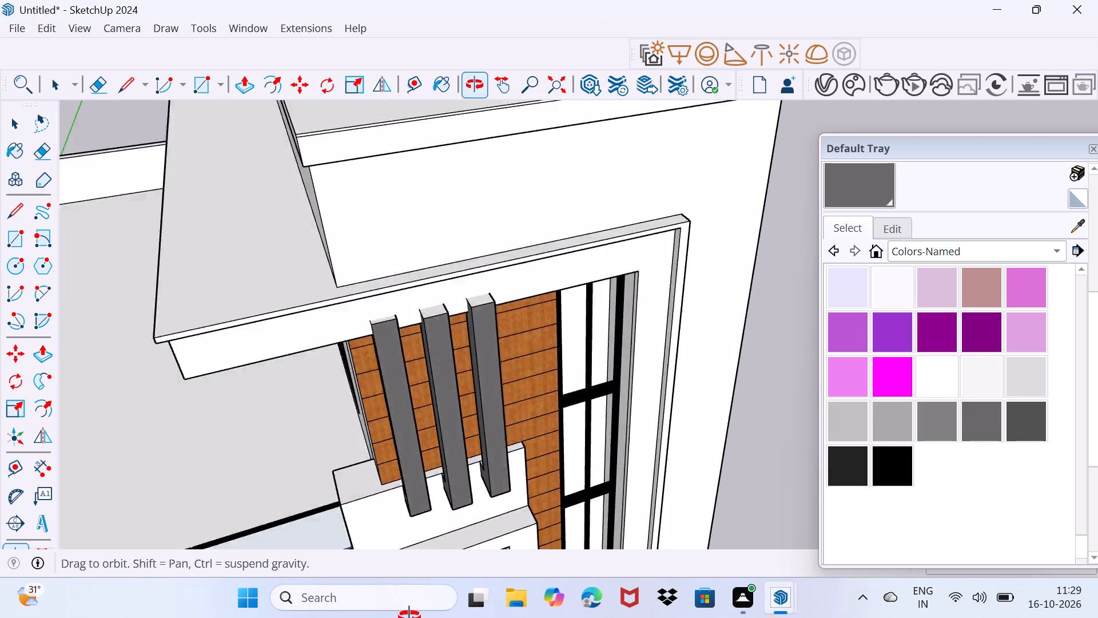
pyautogui.moveTo(409, 617); pyautogui.dragTo(432, 604, button='middle')
pyautogui.scroll(4, 418, 350)
pyautogui.click(389, 369)
pyautogui.click(458, 339)
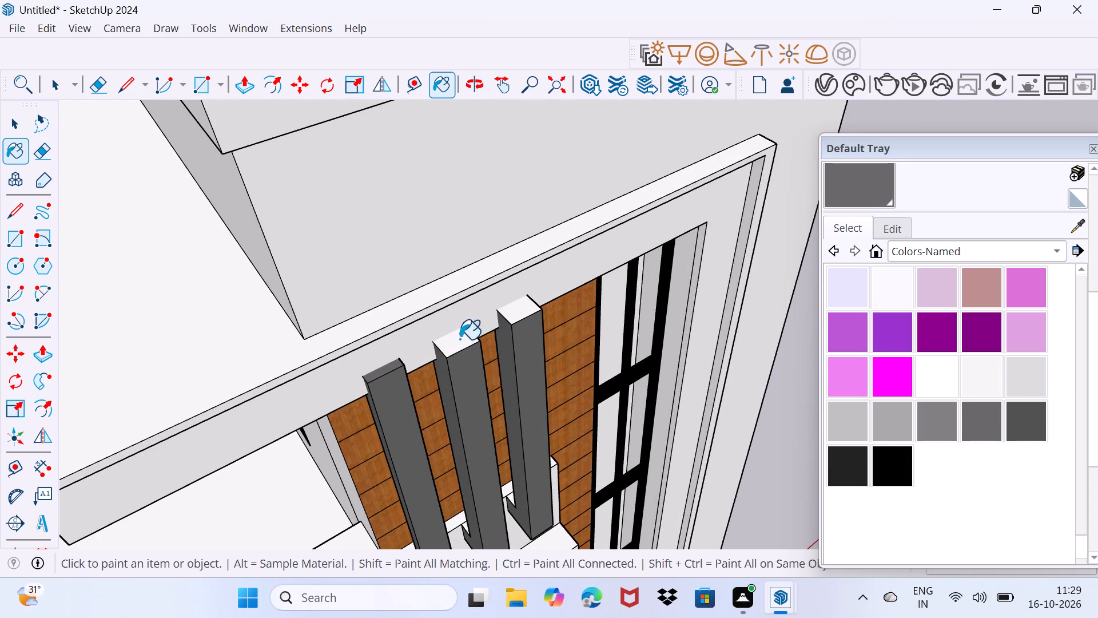
pyautogui.click(520, 304)
# Paint the outer rim of the projecting frame around the fins dark grey, on its front face and along the canopy's terrace-side edge.
pyautogui.scroll(-9, 514, 326)
pyautogui.moveTo(518, 385); pyautogui.dragTo(483, 309, button='middle')
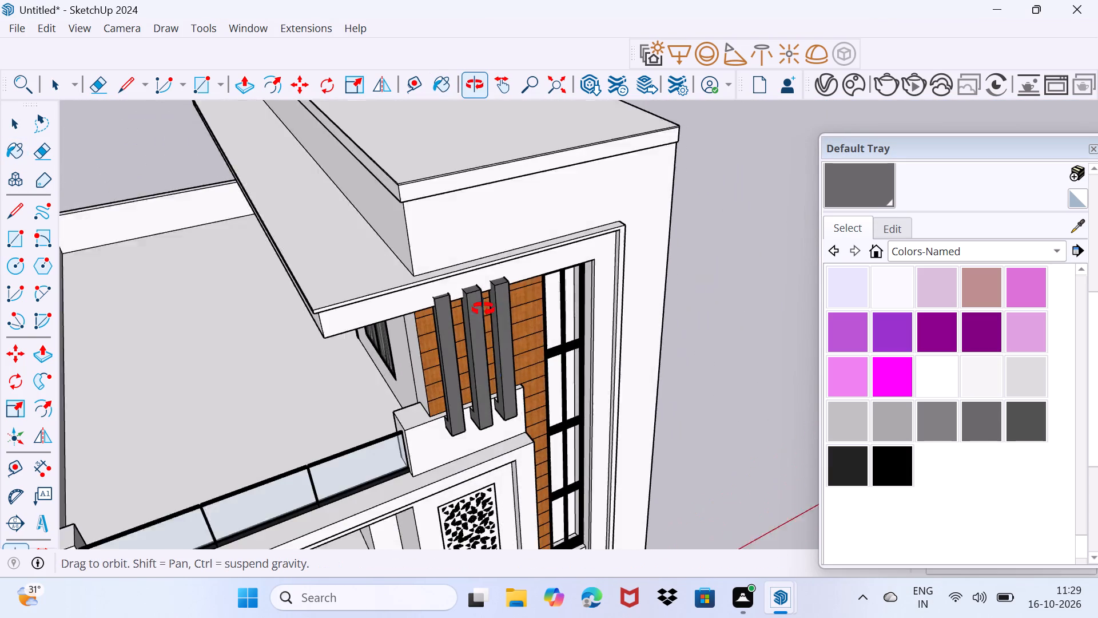
pyautogui.moveTo(483, 309); pyautogui.dragTo(487, 299, button='middle')
pyautogui.scroll(9, 491, 261)
pyautogui.click(466, 233)
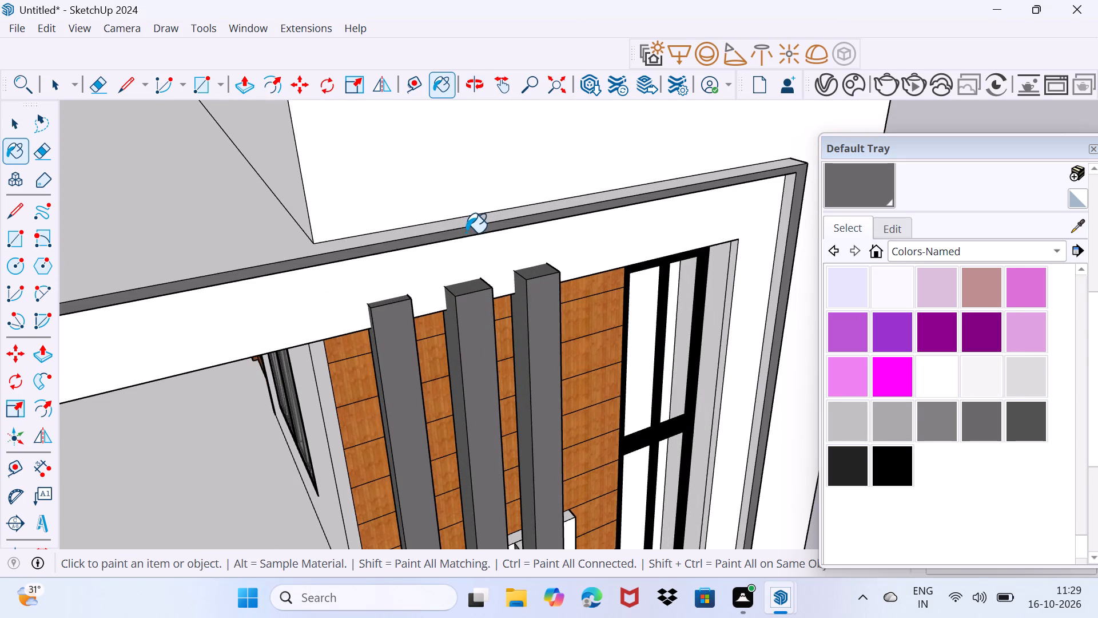
pyautogui.moveTo(439, 238); pyautogui.dragTo(638, 204, button='middle')
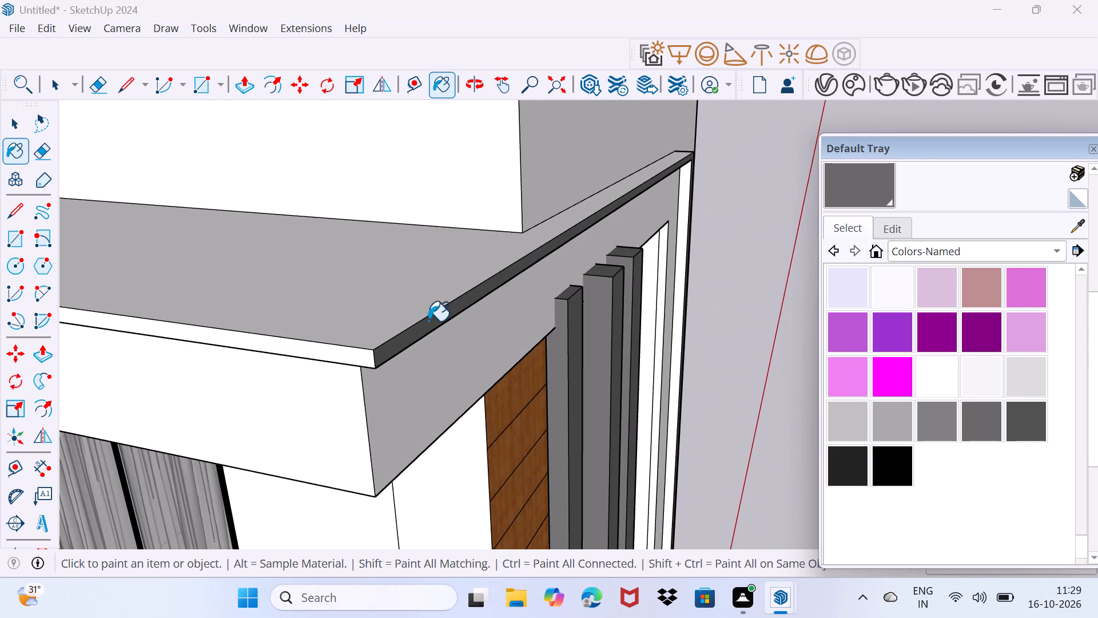
pyautogui.click(361, 356)
# Paint the underside of the frame's top rim and the inner and outer faces of its vertical leg dark grey.
pyautogui.moveTo(665, 245); pyautogui.dragTo(504, 224, button='middle')
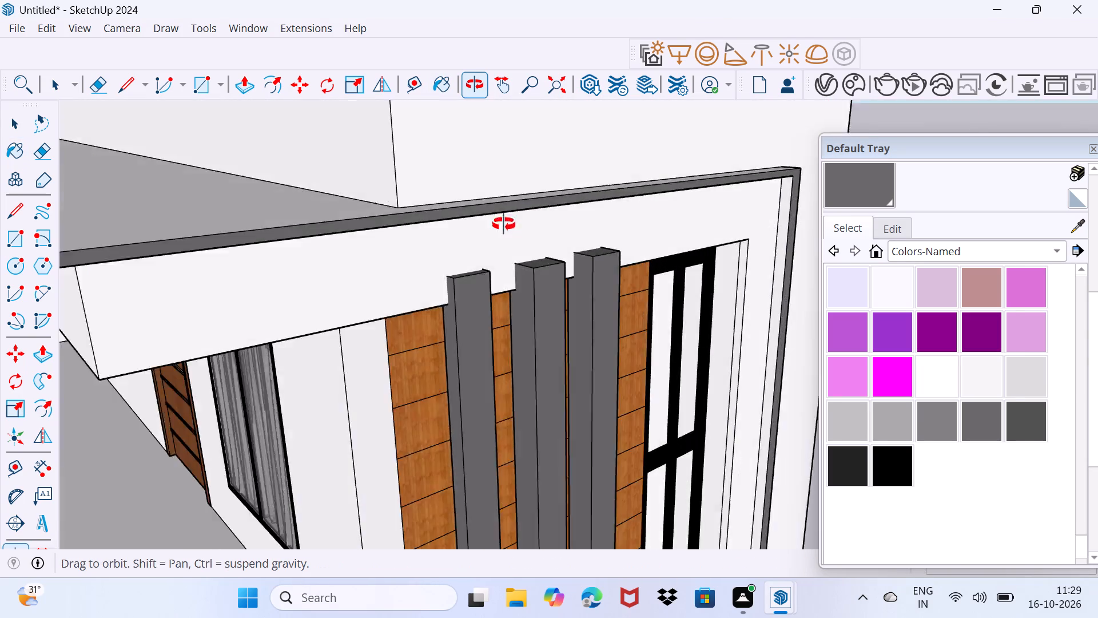
pyautogui.moveTo(504, 224); pyautogui.dragTo(580, 86, button='middle')
pyautogui.scroll(7, 682, 224)
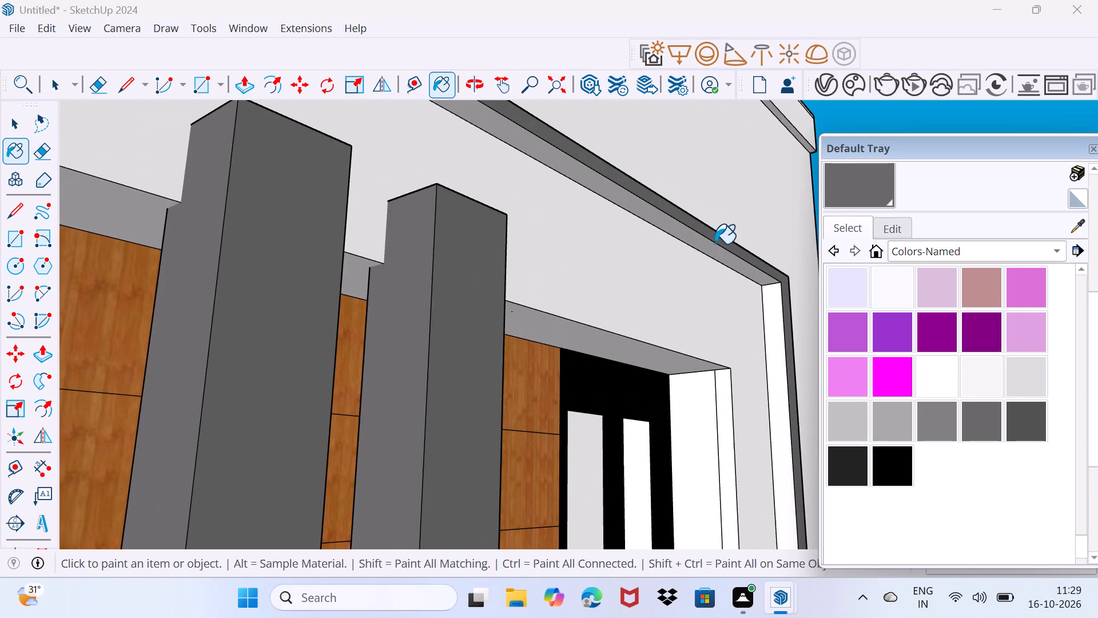
pyautogui.click(721, 251)
pyautogui.click(777, 307)
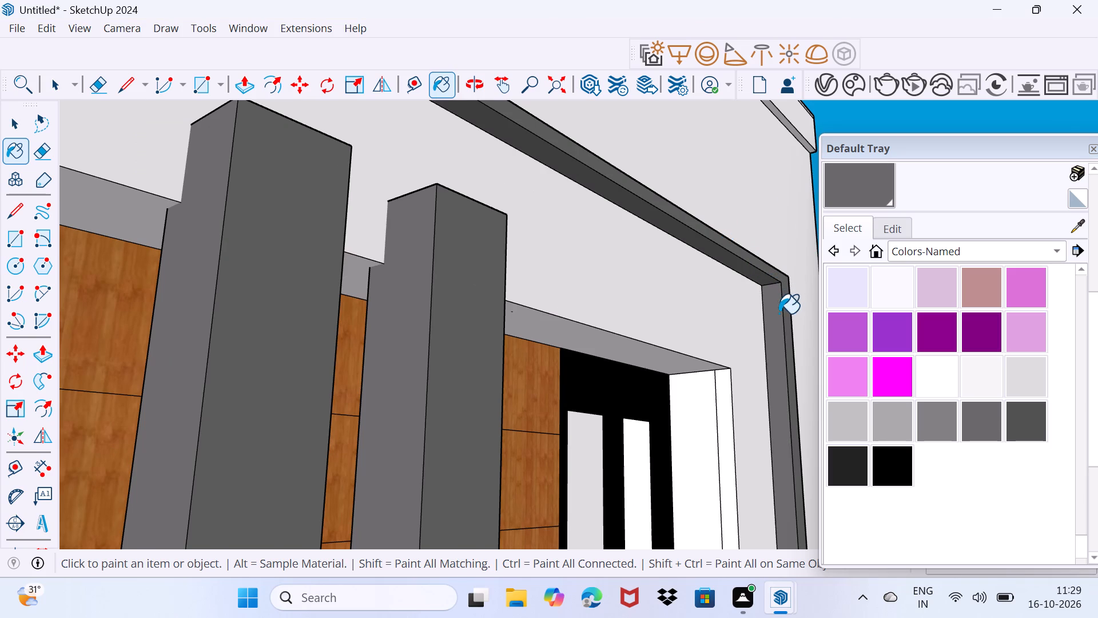
pyautogui.scroll(-7, 775, 314)
pyautogui.moveTo(766, 323); pyautogui.dragTo(160, 390, button='middle')
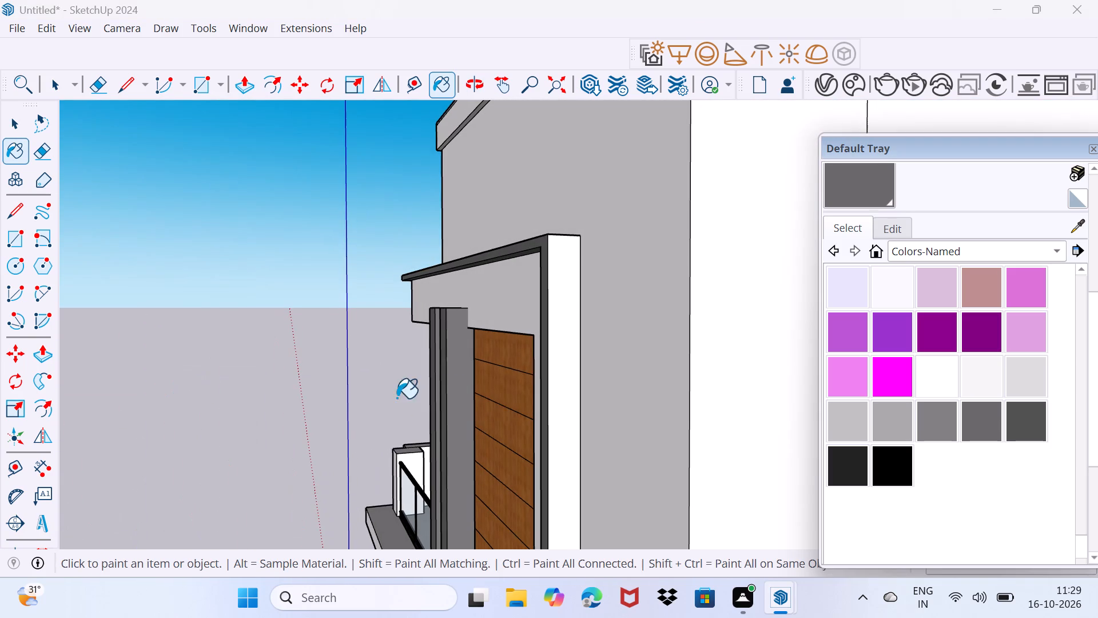
pyautogui.click(566, 362)
# Paint the thin strip along the top of the roof band dark grey on the tower's front side.
pyautogui.scroll(-14, 559, 364)
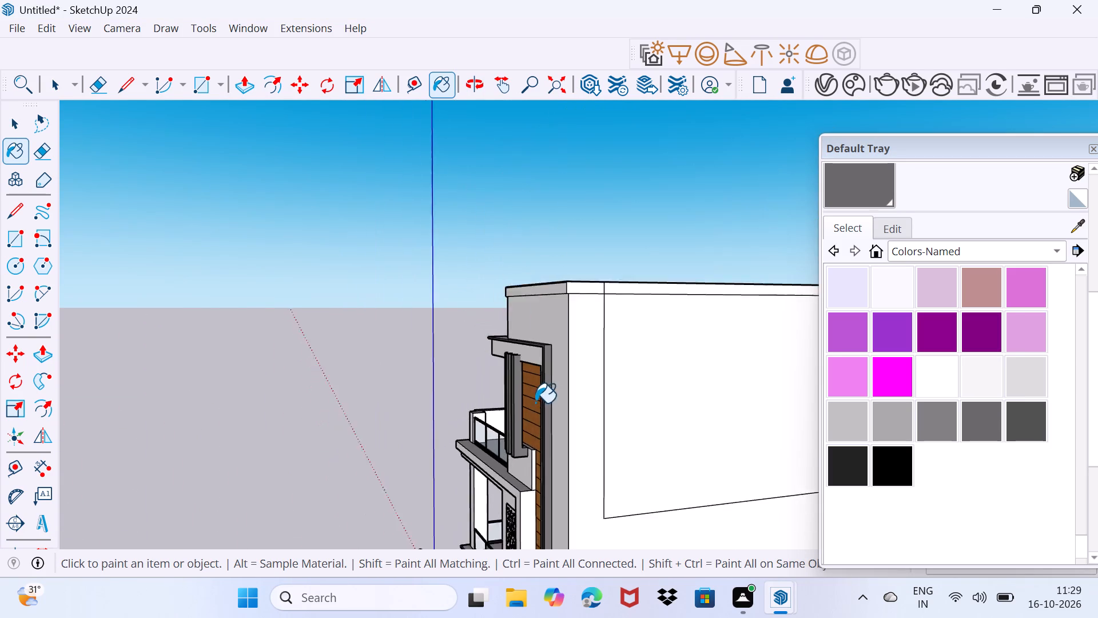
pyautogui.scroll(-8, 535, 403)
pyautogui.moveTo(532, 478); pyautogui.dragTo(715, 221, button='middle')
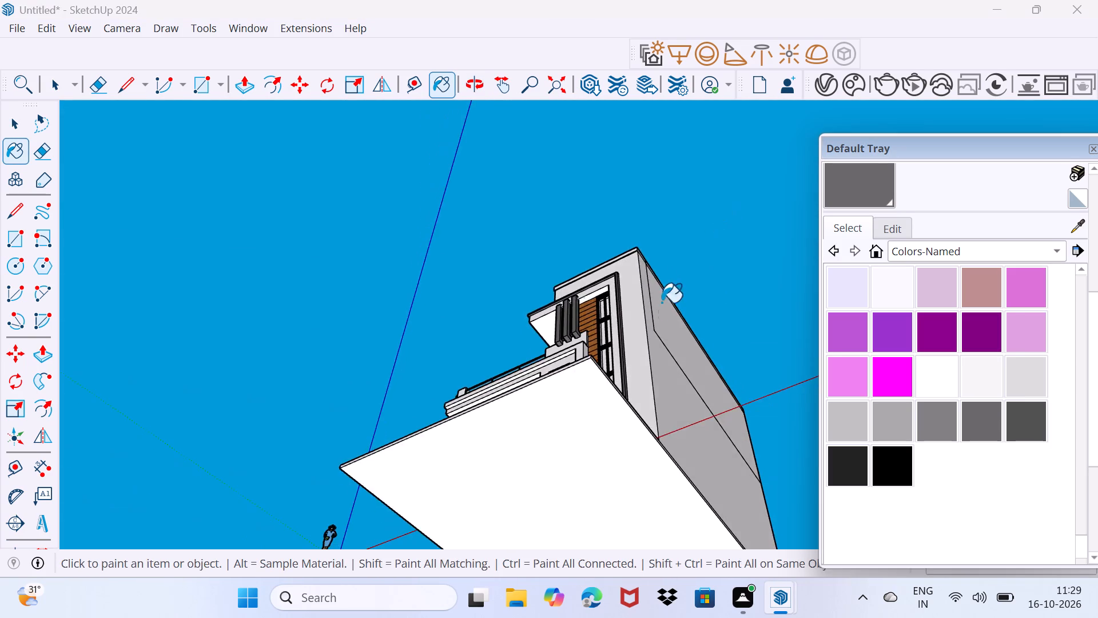
pyautogui.scroll(-3, 659, 318)
pyautogui.moveTo(650, 347); pyautogui.dragTo(661, 604, button='middle')
pyautogui.scroll(8, 637, 272)
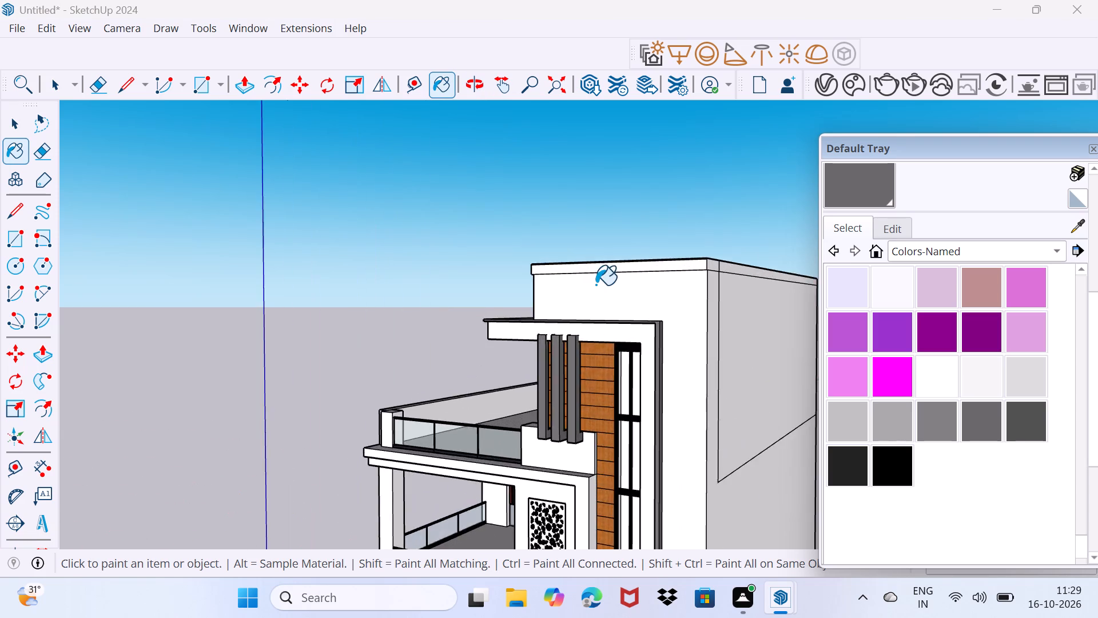
pyautogui.scroll(6, 596, 285)
pyautogui.scroll(1, 679, 251)
pyautogui.moveTo(679, 251); pyautogui.dragTo(516, 291, button='middle')
pyautogui.scroll(4, 671, 285)
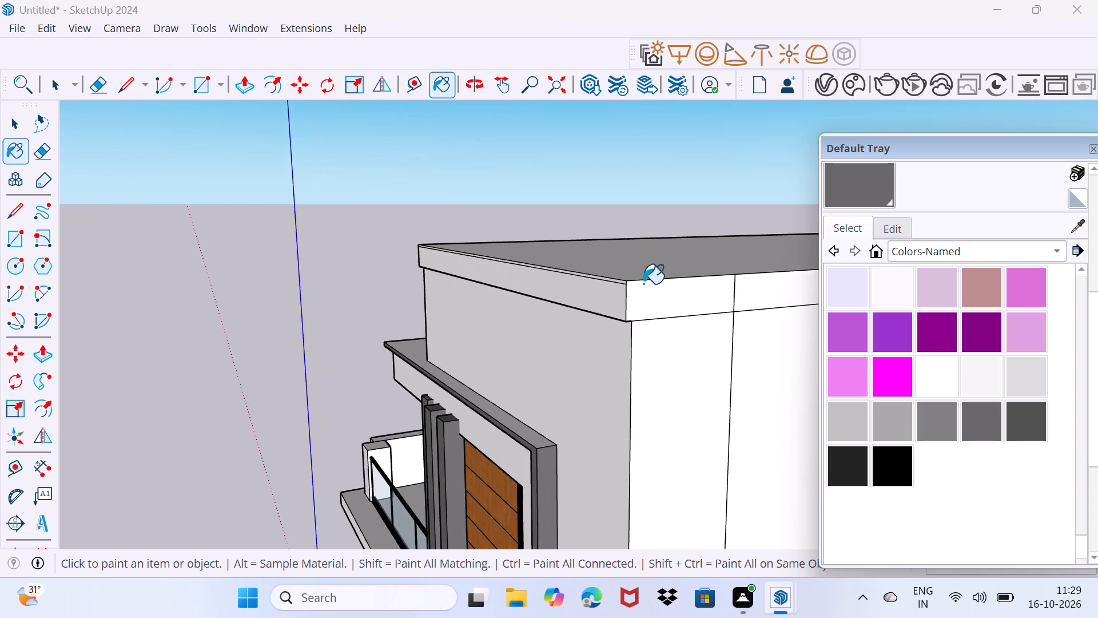
pyautogui.scroll(12, 643, 284)
pyautogui.click(598, 275)
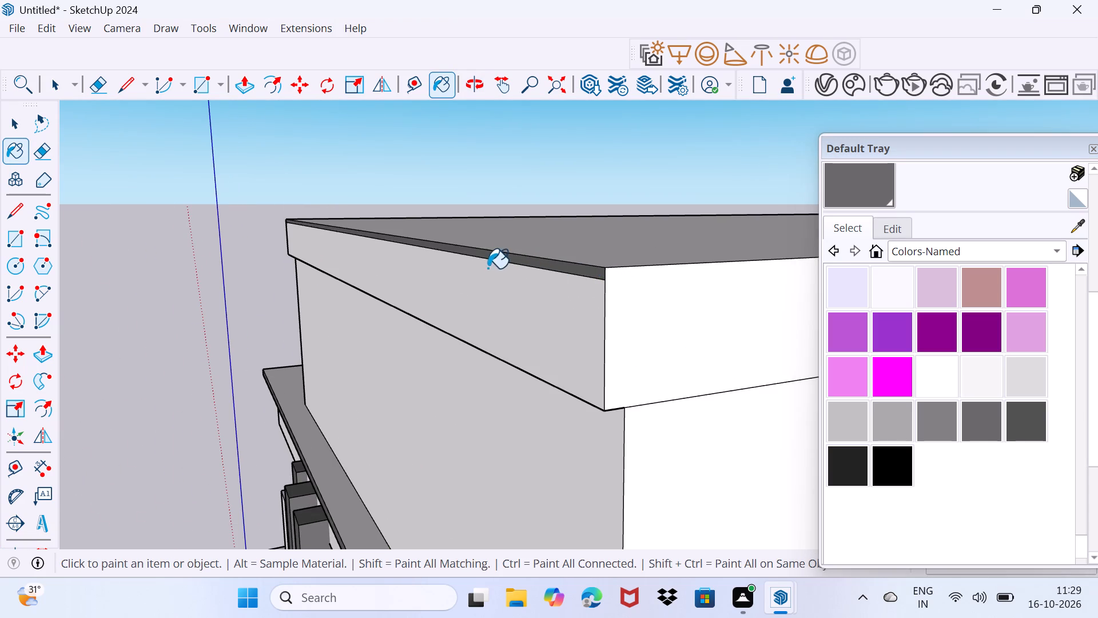
# Paint the matching thin strip on top of the roof band dark grey along the terrace side.
pyautogui.moveTo(478, 268); pyautogui.dragTo(743, 187, button='middle')
pyautogui.scroll(-2, 607, 368)
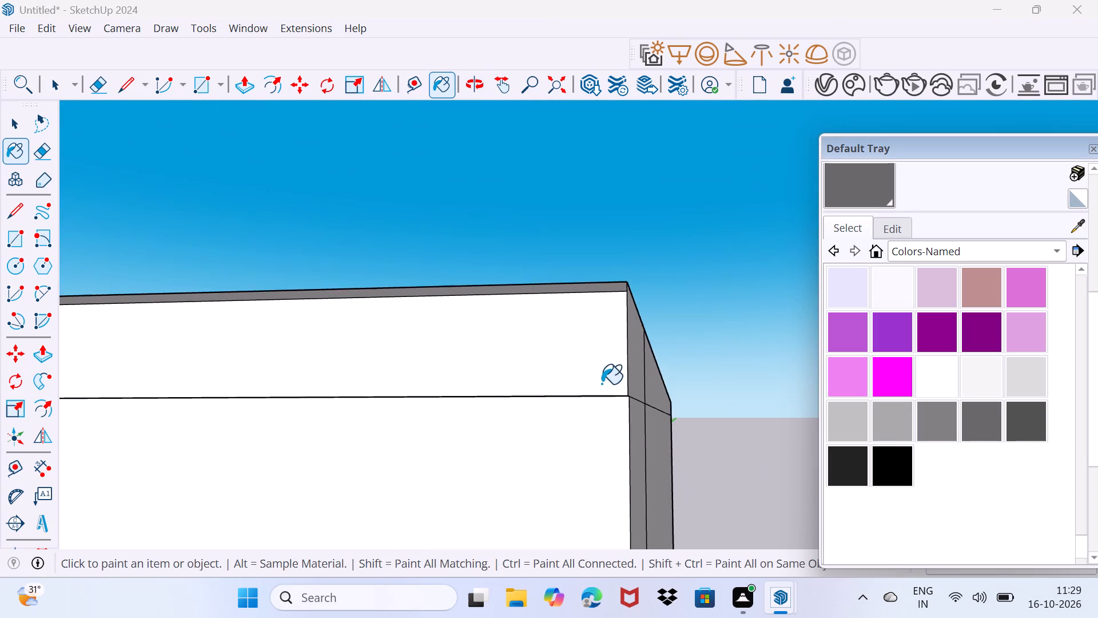
pyautogui.scroll(-1, 602, 384)
pyautogui.moveTo(439, 376); pyautogui.dragTo(768, 392, button='middle')
pyautogui.scroll(-11, 735, 389)
pyautogui.moveTo(192, 371); pyautogui.dragTo(303, 371, button='middle')
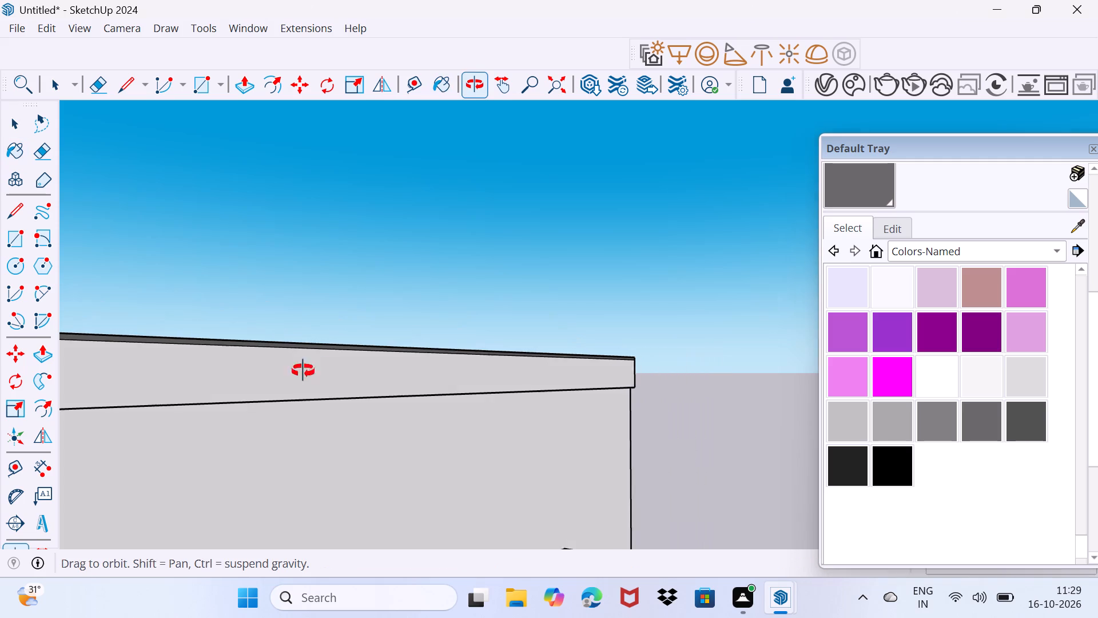
pyautogui.moveTo(303, 371); pyautogui.dragTo(572, 375, button='middle')
pyautogui.scroll(3, 276, 306)
pyautogui.click(228, 292)
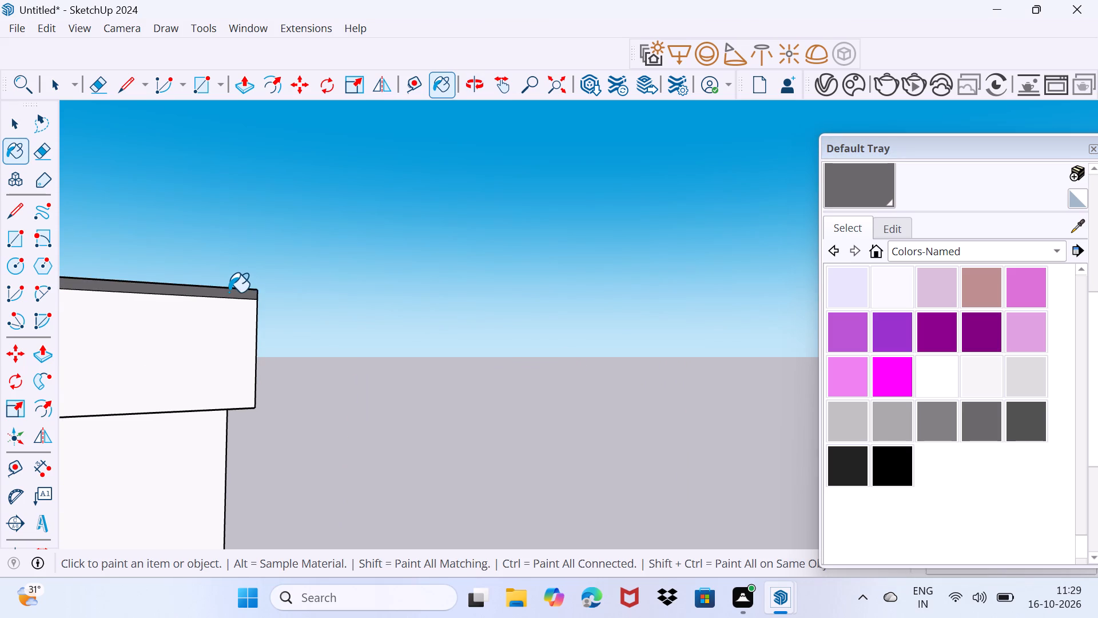
# Examine the front facade from the roof down to the ground-floor window to check which surfaces still need colour.
pyautogui.scroll(-16, 229, 292)
pyautogui.moveTo(292, 319); pyautogui.dragTo(109, 313, button='middle')
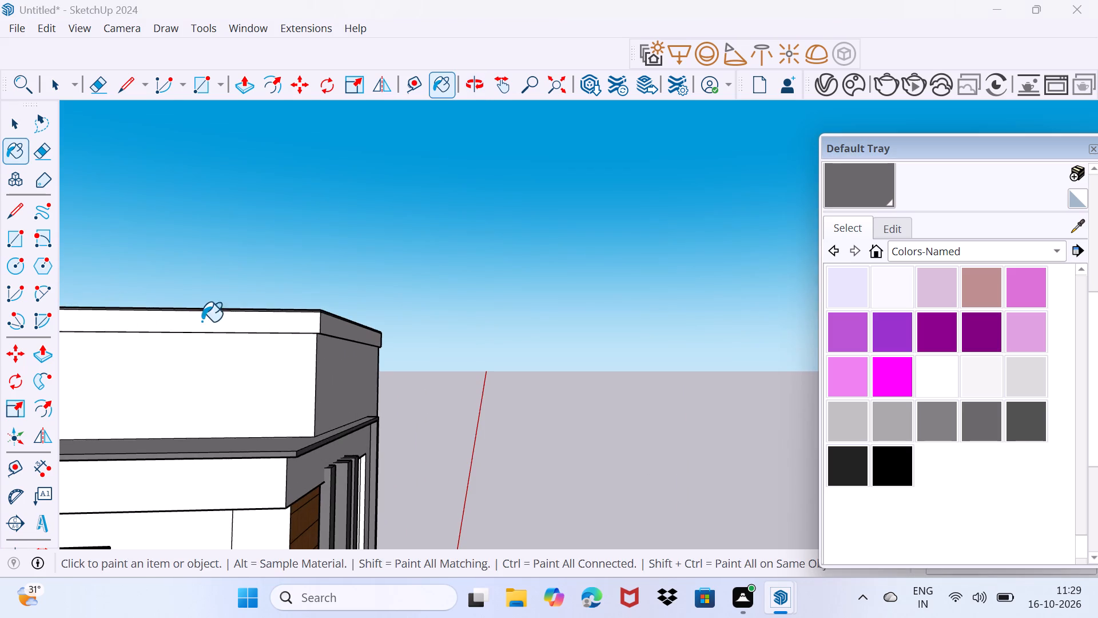
pyautogui.moveTo(406, 344); pyautogui.dragTo(192, 298, button='middle')
pyautogui.scroll(-9, 345, 344)
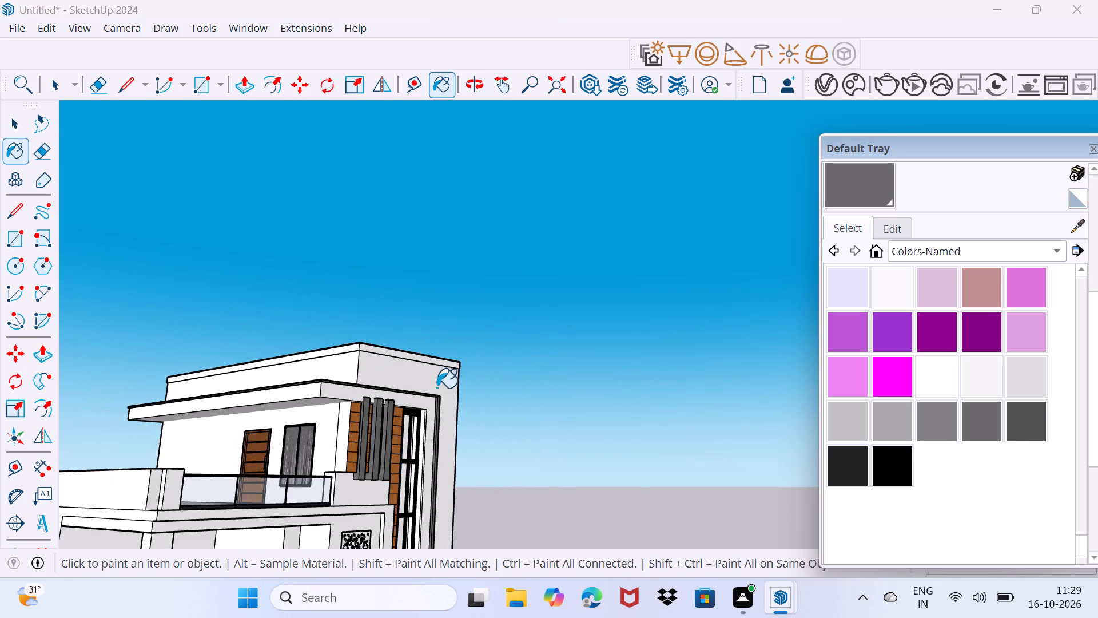
pyautogui.moveTo(440, 389); pyautogui.dragTo(173, 389, button='middle')
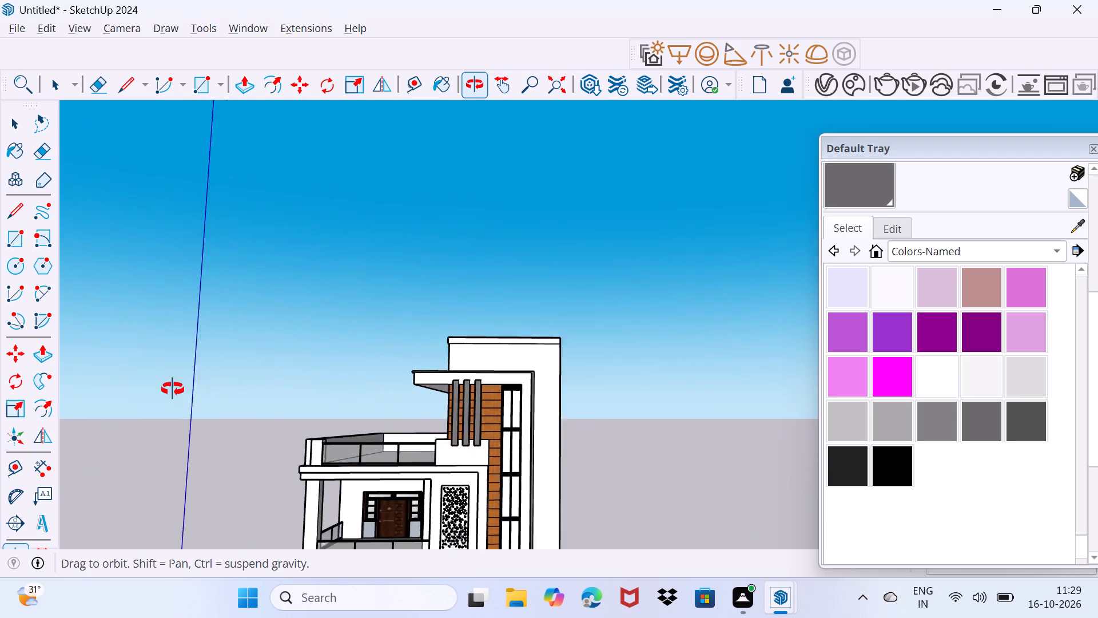
pyautogui.moveTo(173, 389); pyautogui.dragTo(172, 390, button='middle')
pyautogui.moveTo(429, 458); pyautogui.dragTo(490, 326, button='middle')
pyautogui.scroll(5, 530, 442)
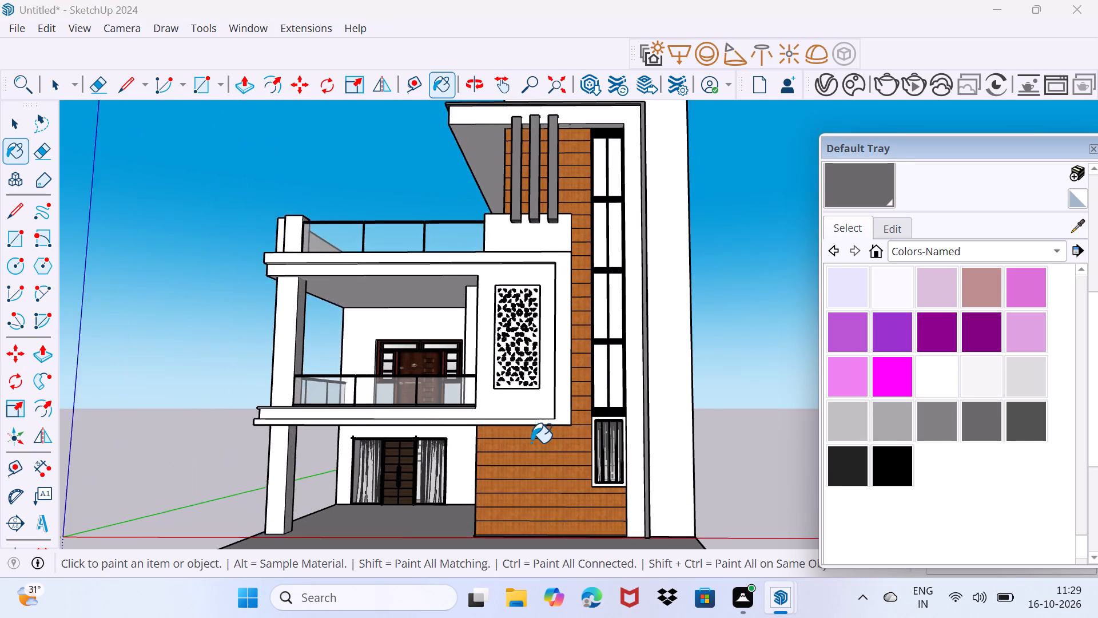
pyautogui.scroll(1, 531, 443)
pyautogui.scroll(5, 582, 443)
pyautogui.scroll(3, 676, 461)
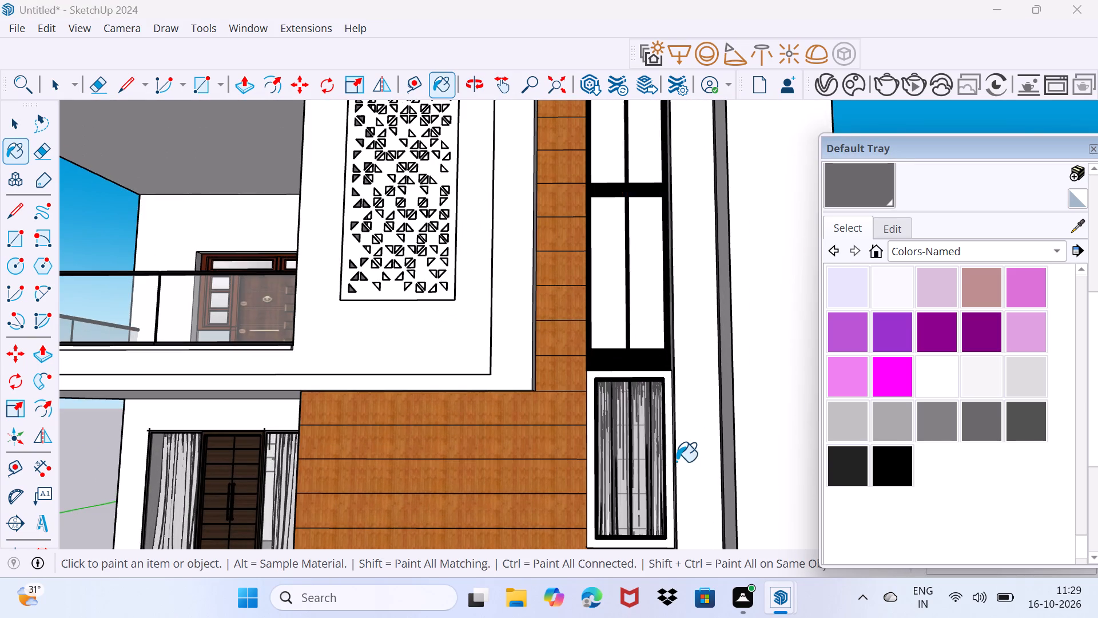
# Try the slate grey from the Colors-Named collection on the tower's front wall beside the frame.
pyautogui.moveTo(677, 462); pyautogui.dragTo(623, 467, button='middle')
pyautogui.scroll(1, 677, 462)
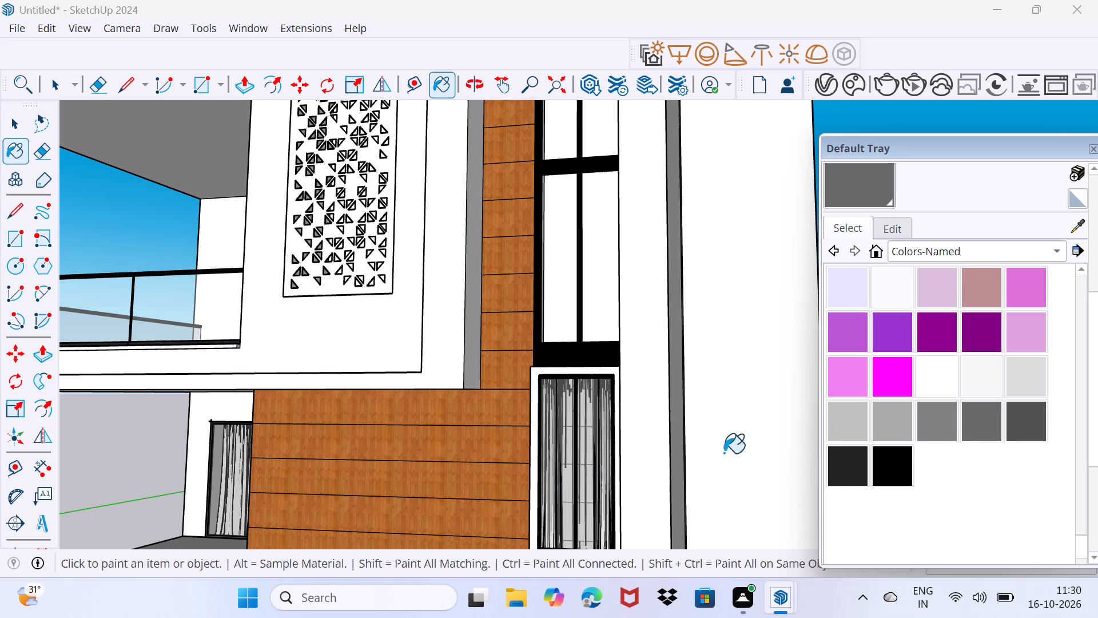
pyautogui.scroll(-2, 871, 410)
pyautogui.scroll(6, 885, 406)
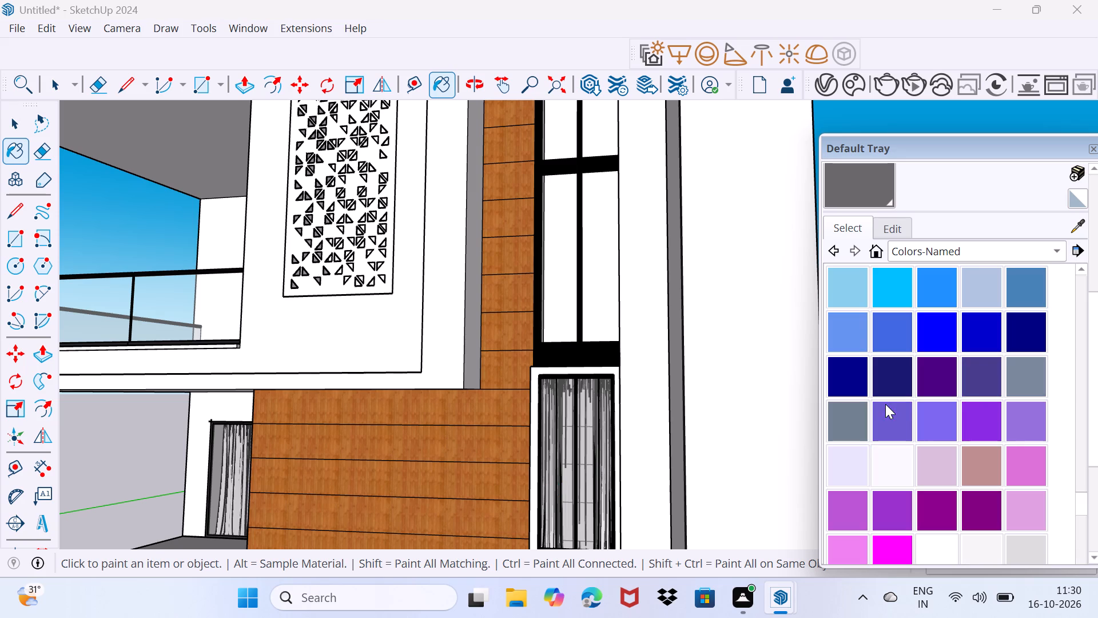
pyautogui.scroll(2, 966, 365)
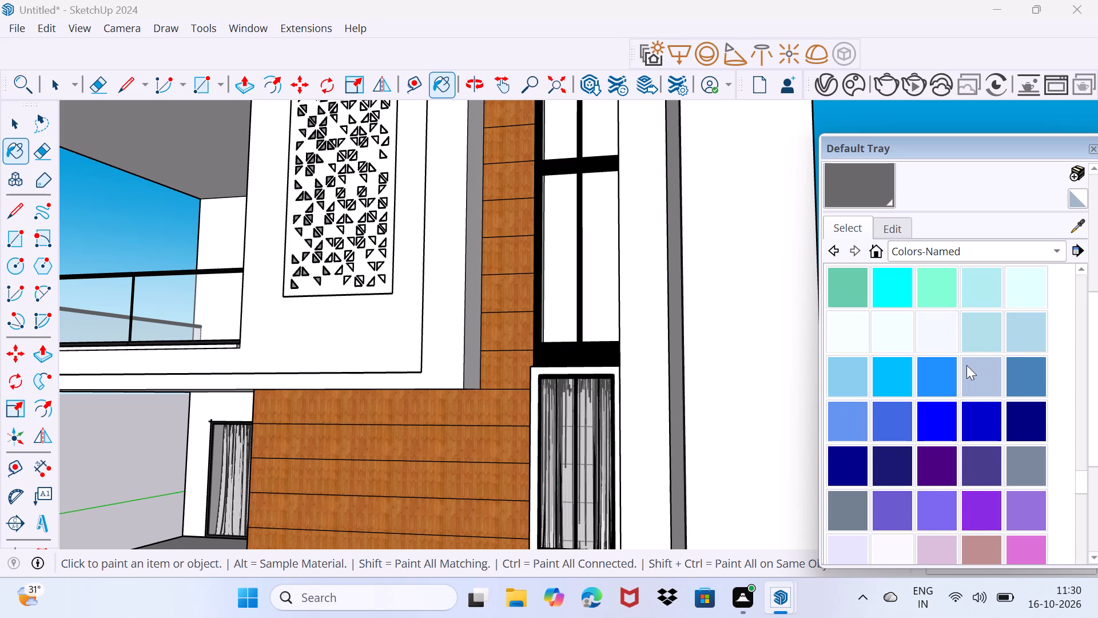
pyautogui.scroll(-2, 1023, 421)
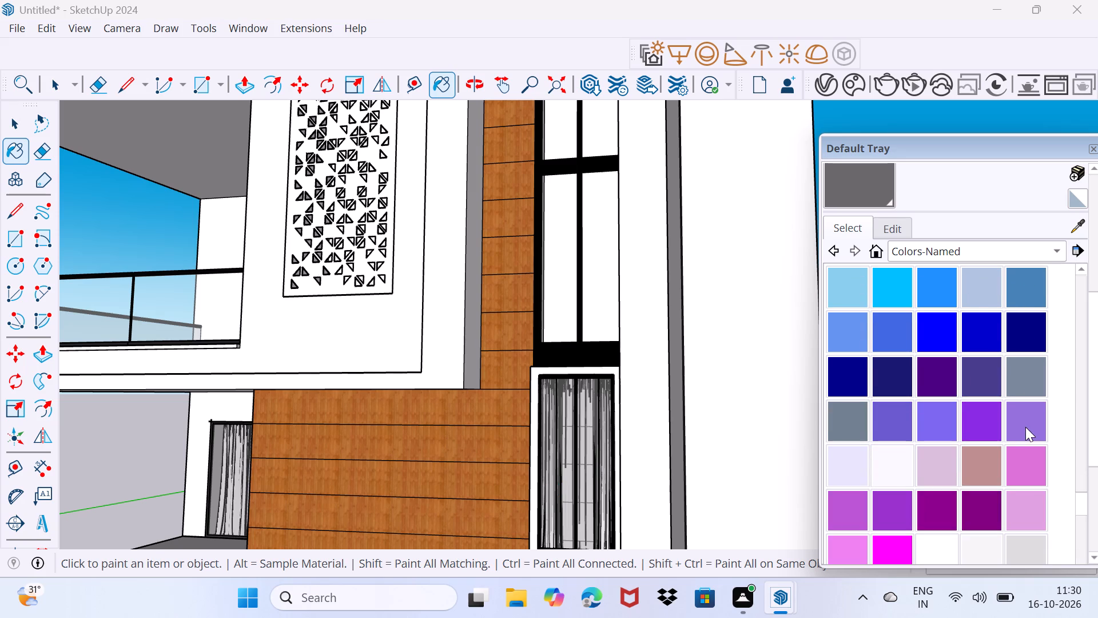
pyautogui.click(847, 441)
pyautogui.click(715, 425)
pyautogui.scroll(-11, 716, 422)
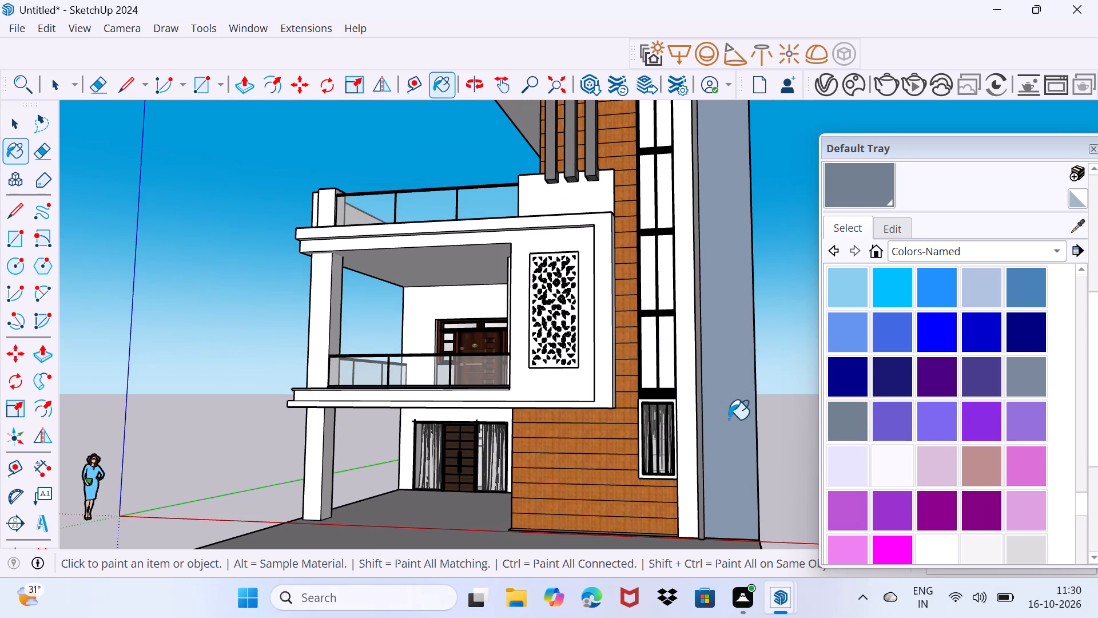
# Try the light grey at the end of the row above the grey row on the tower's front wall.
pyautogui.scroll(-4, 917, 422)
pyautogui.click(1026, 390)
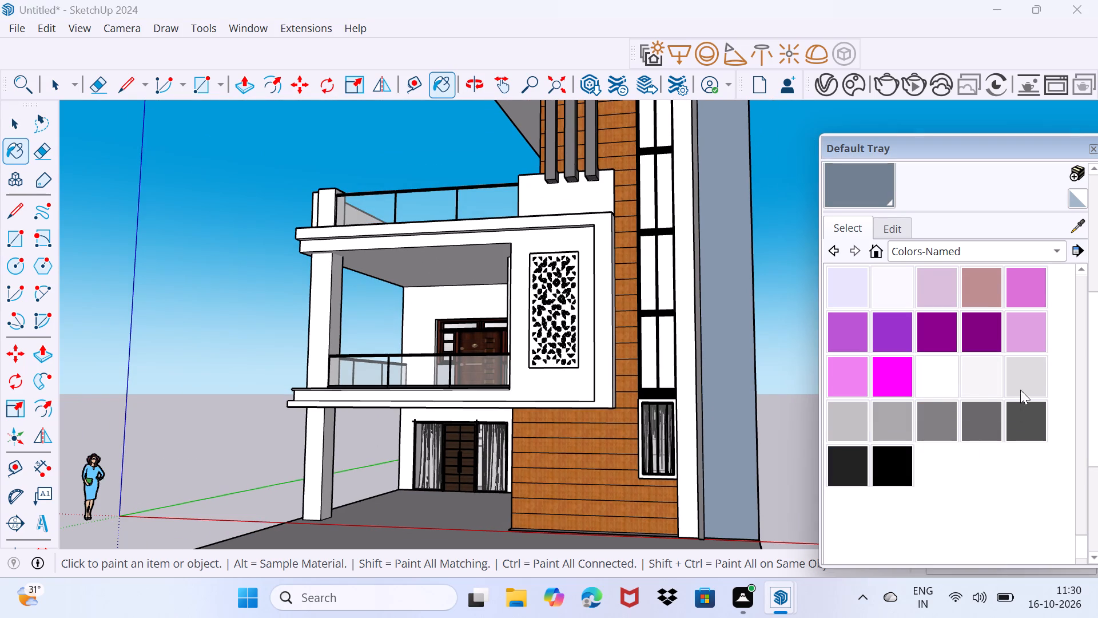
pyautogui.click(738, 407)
# Paint the tower's front wall beside the frame with the first grey in the grey row of Colors-Named.
pyautogui.moveTo(736, 401); pyautogui.dragTo(683, 432, button='middle')
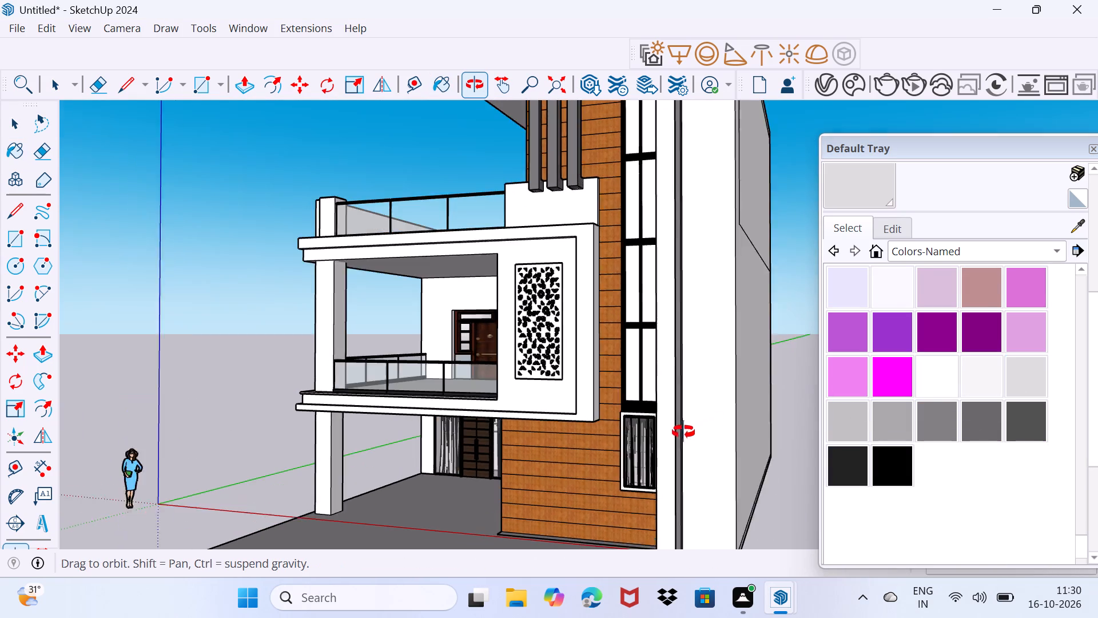
pyautogui.moveTo(683, 432); pyautogui.dragTo(675, 427, button='middle')
pyautogui.click(854, 423)
pyautogui.click(691, 424)
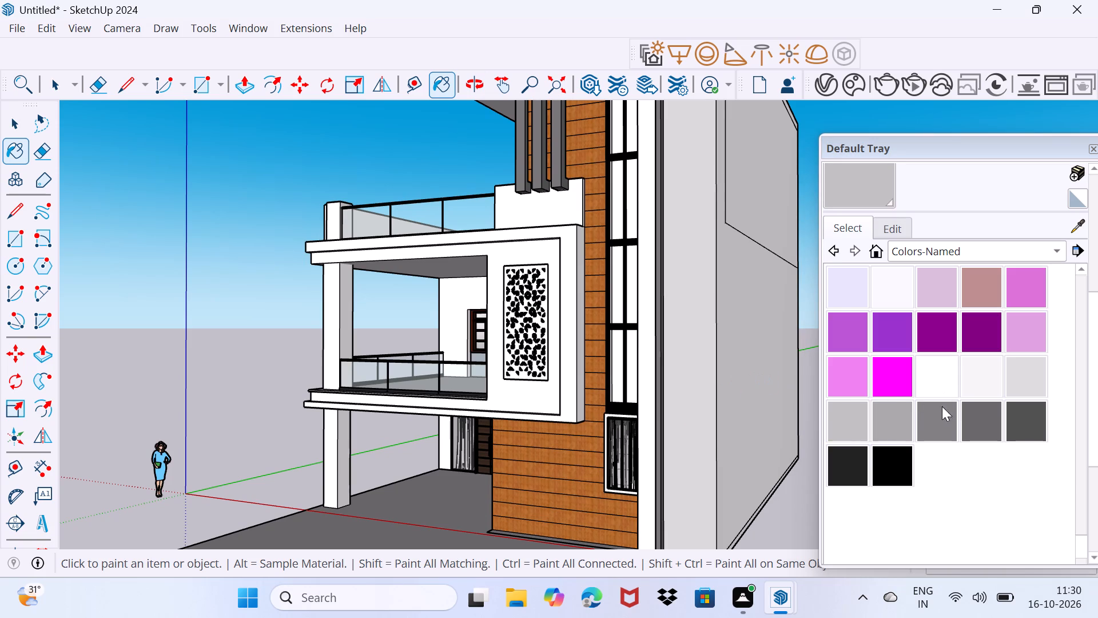
pyautogui.click(913, 421)
pyautogui.click(694, 433)
# Paint the tower's terrace-side wall above the projecting canopy with the same grey, and reapply it to the adjoining front wall.
pyautogui.scroll(1, 643, 210)
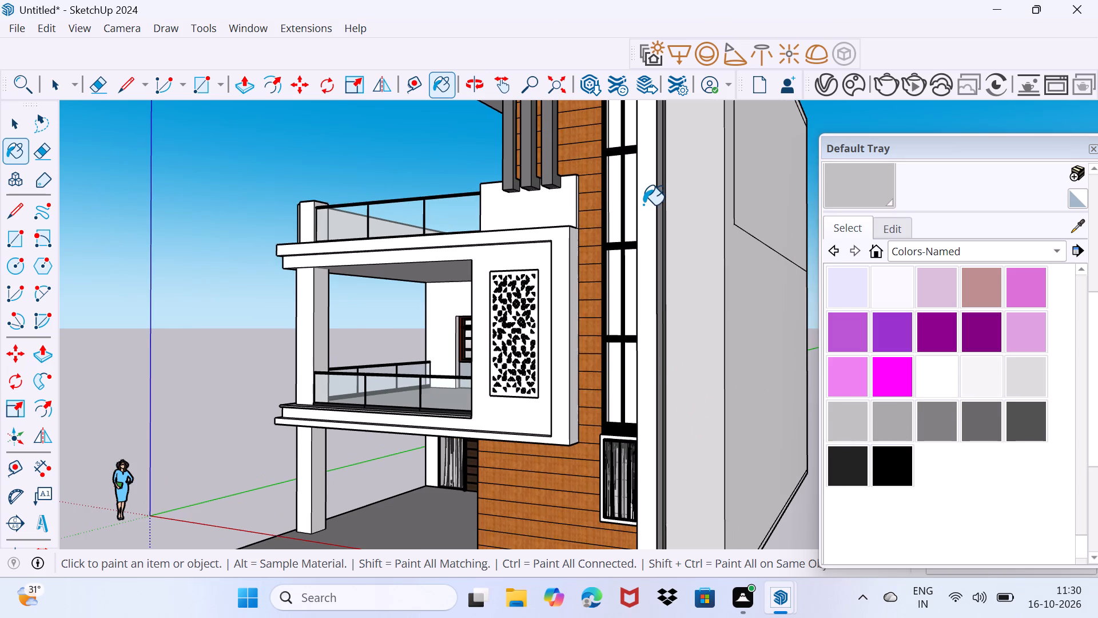
pyautogui.keyDown('shift'); pyautogui.moveTo(655, 200); pyautogui.dragTo(671, 521, button='middle'); pyautogui.keyUp('shift')
pyautogui.keyDown('shift'); pyautogui.scroll(-1, 671, 520); pyautogui.keyUp('shift')
pyautogui.moveTo(675, 379); pyautogui.dragTo(761, 387, button='middle')
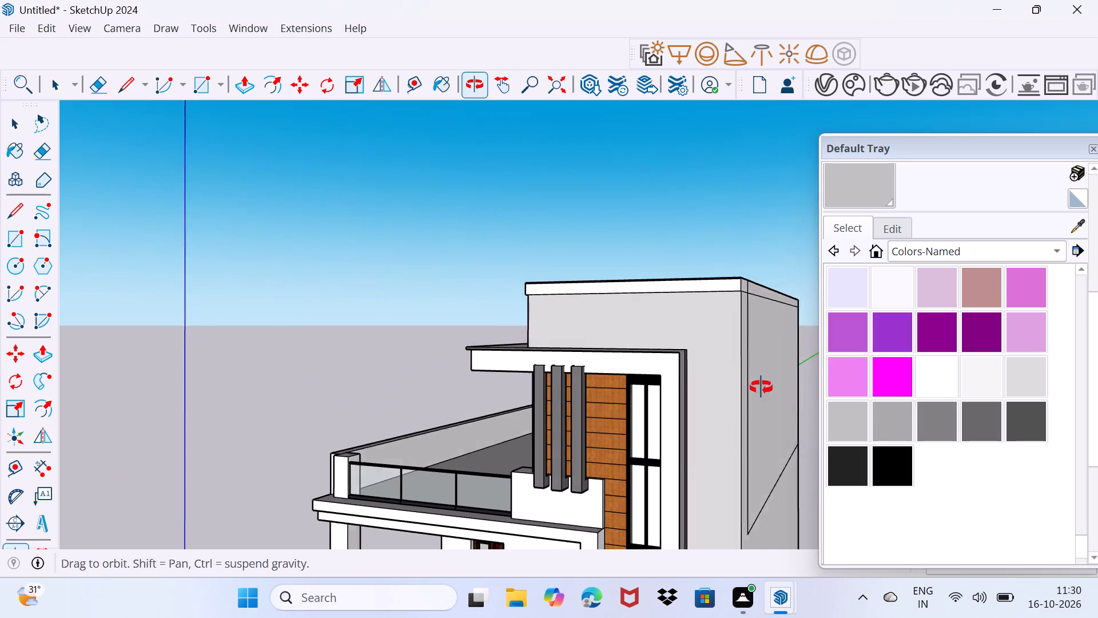
pyautogui.moveTo(761, 387); pyautogui.dragTo(827, 385, button='middle')
pyautogui.moveTo(587, 373); pyautogui.dragTo(666, 364, button='middle')
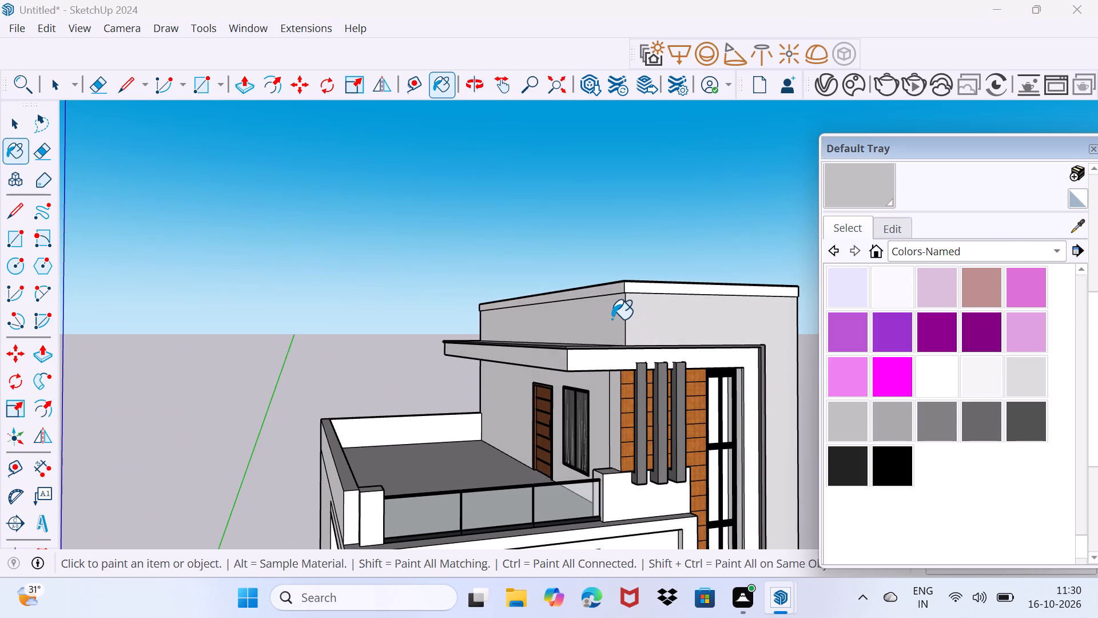
pyautogui.click(608, 321)
pyautogui.scroll(2, 753, 367)
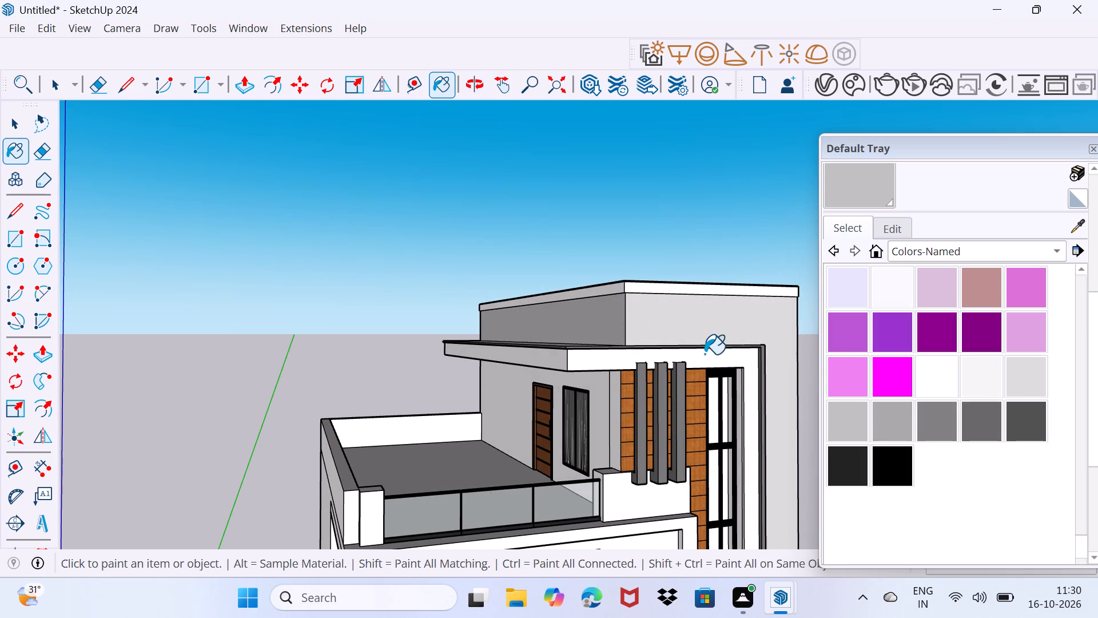
pyautogui.scroll(1, 705, 354)
pyautogui.click(630, 320)
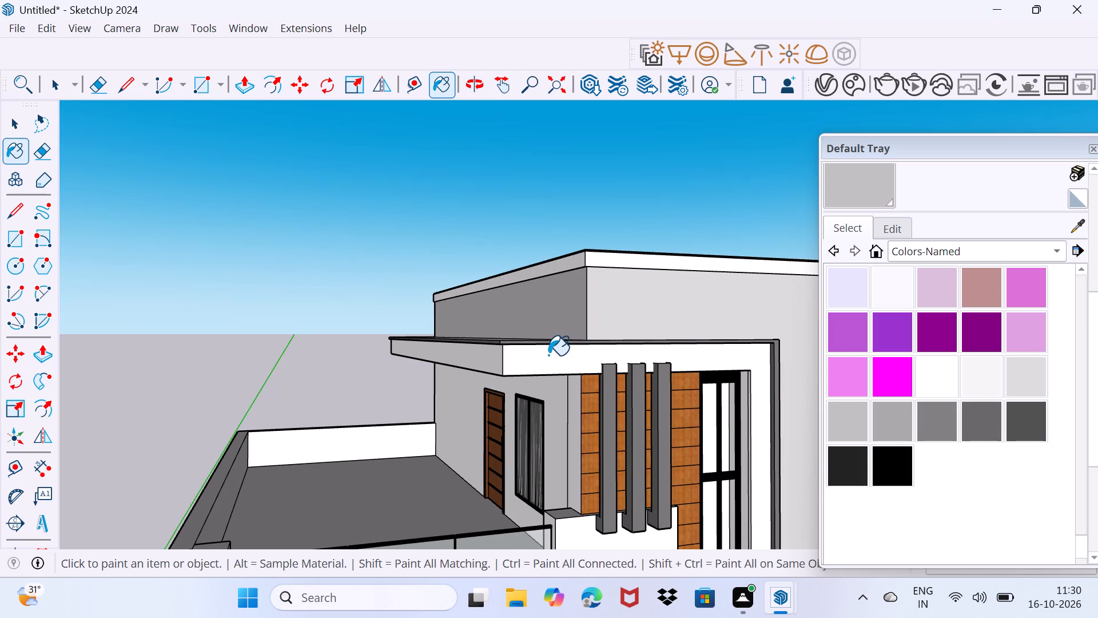
pyautogui.moveTo(531, 355); pyautogui.dragTo(628, 348, button='middle')
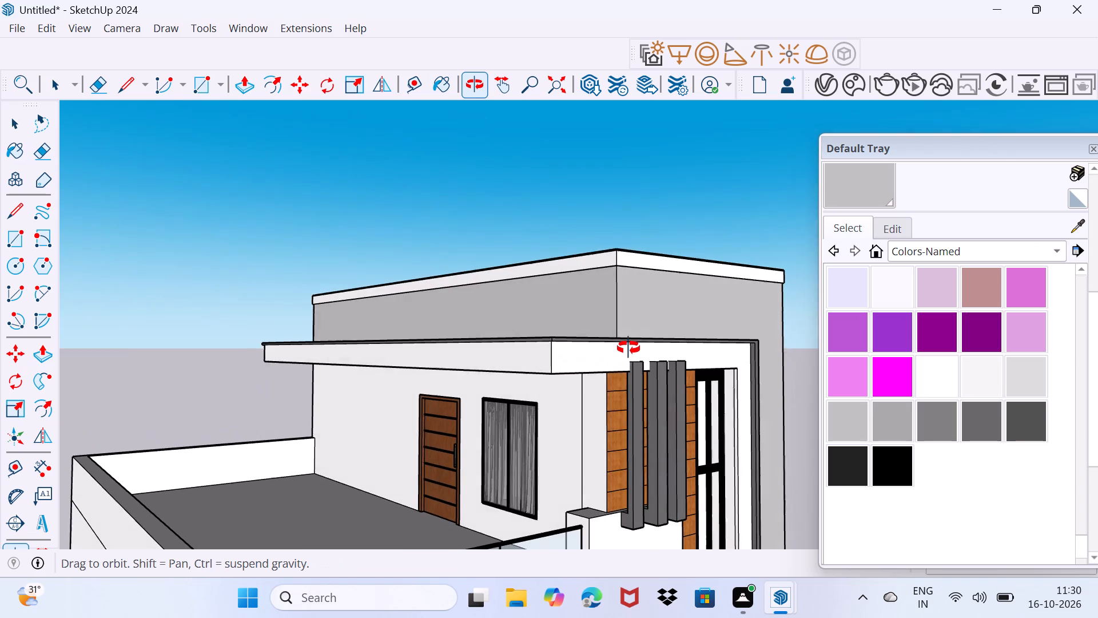
# Paint the terrace-level wall with the door and window, and its adjoining front strip, with a pale cream from Colors-Named.
pyautogui.moveTo(628, 348); pyautogui.dragTo(624, 348, button='middle')
pyautogui.scroll(4, 862, 315)
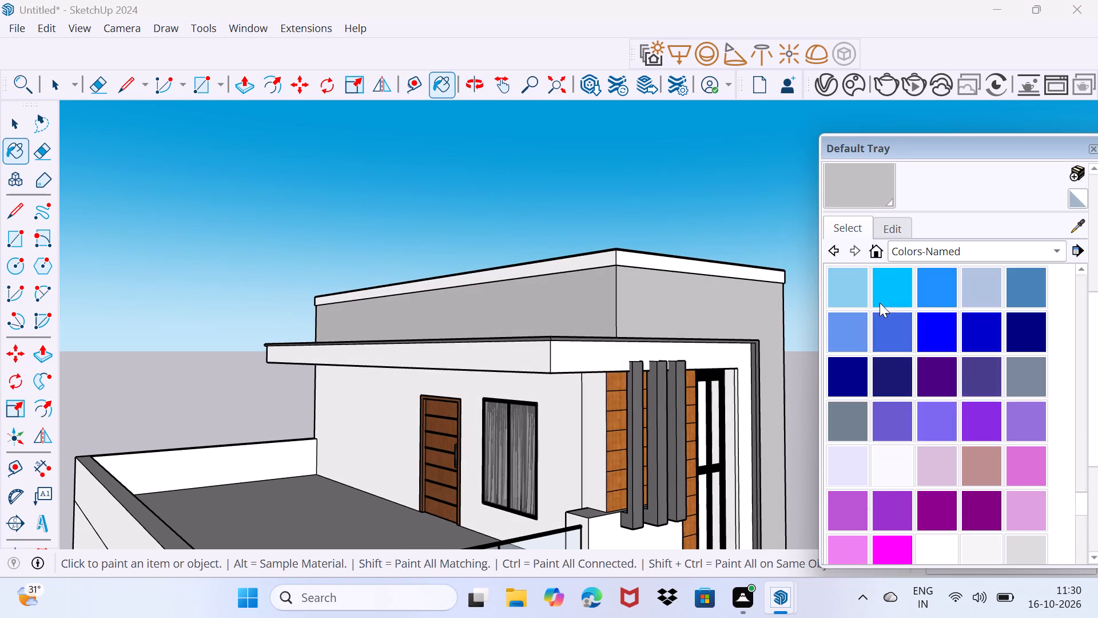
pyautogui.scroll(11, 900, 348)
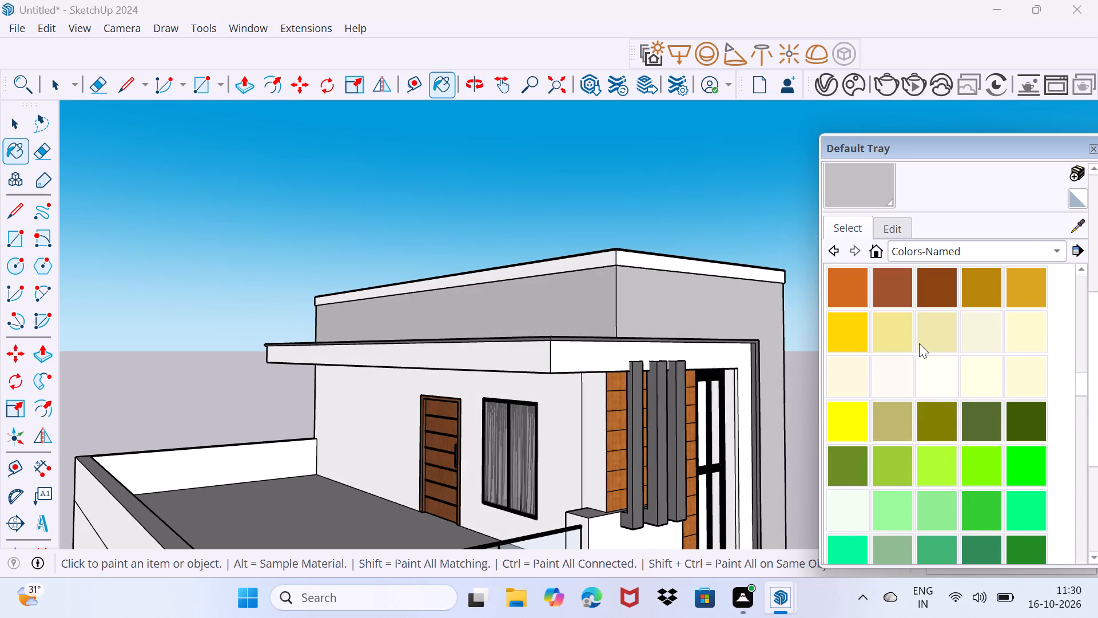
pyautogui.click(1029, 343)
pyautogui.click(572, 441)
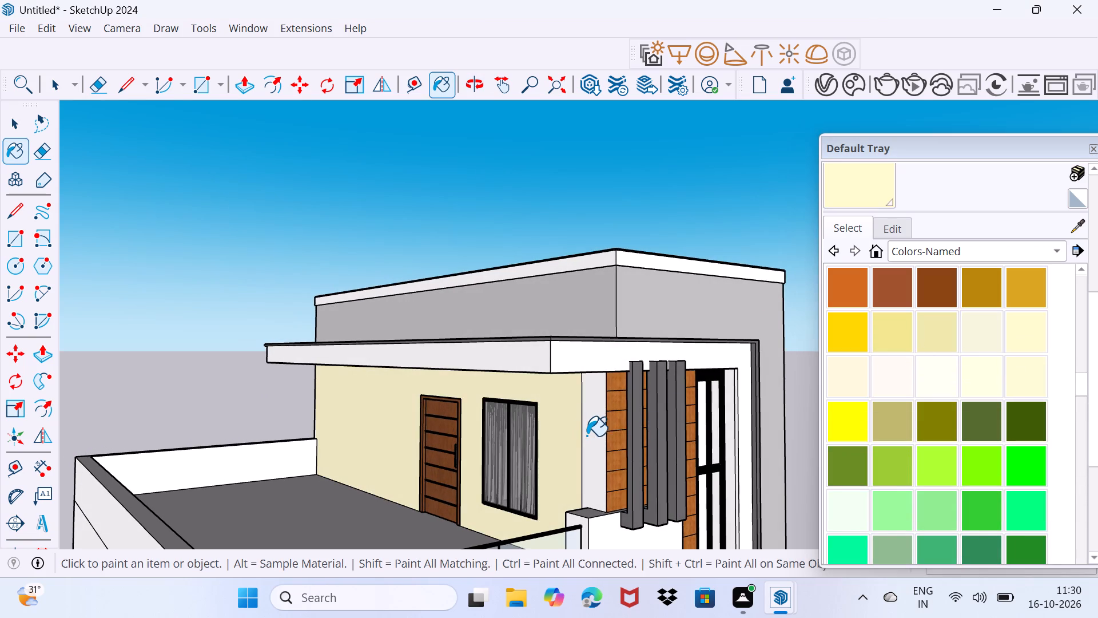
pyautogui.click(592, 435)
# Paint the first-floor balcony's side walls, projecting pier and back wall around the door with the same pale cream.
pyautogui.scroll(-8, 599, 454)
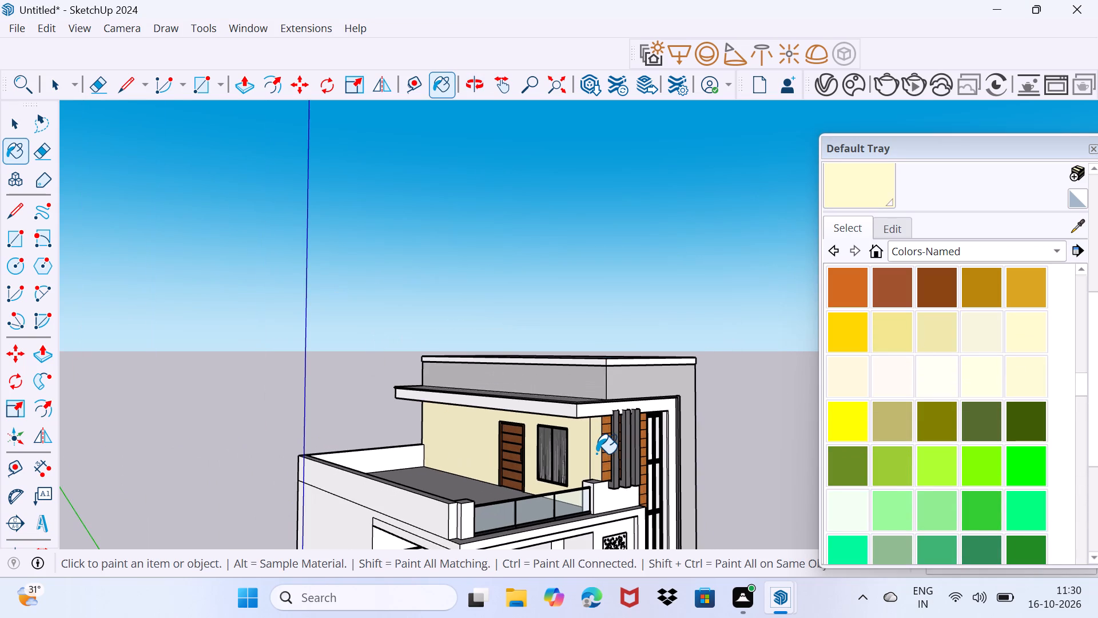
pyautogui.moveTo(590, 454); pyautogui.dragTo(488, 460, button='middle')
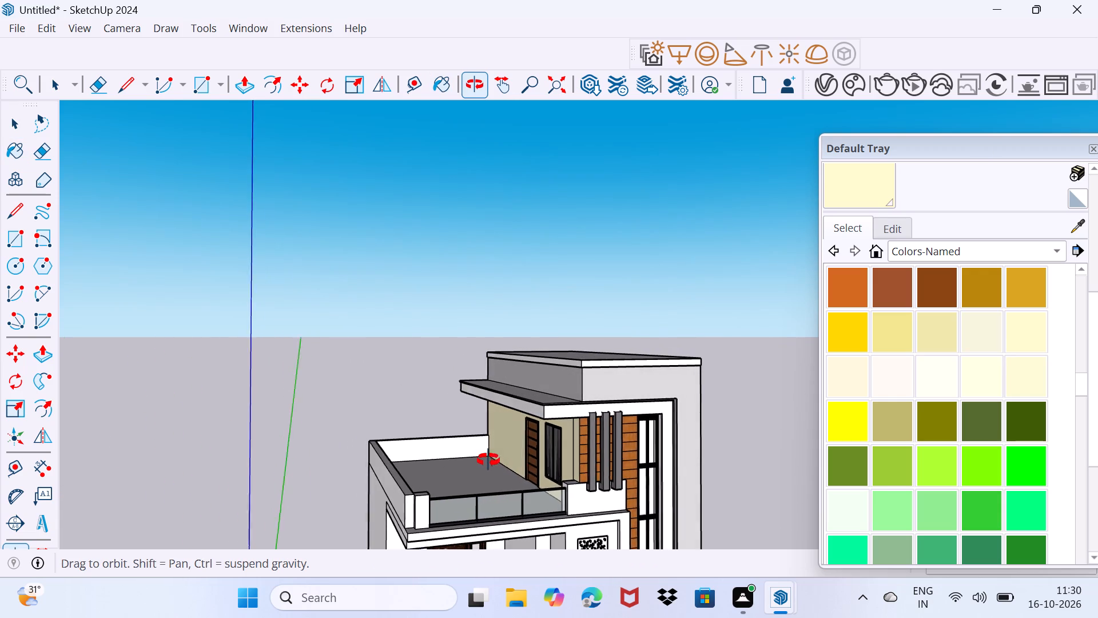
pyautogui.moveTo(488, 460); pyautogui.dragTo(533, 247, button='middle')
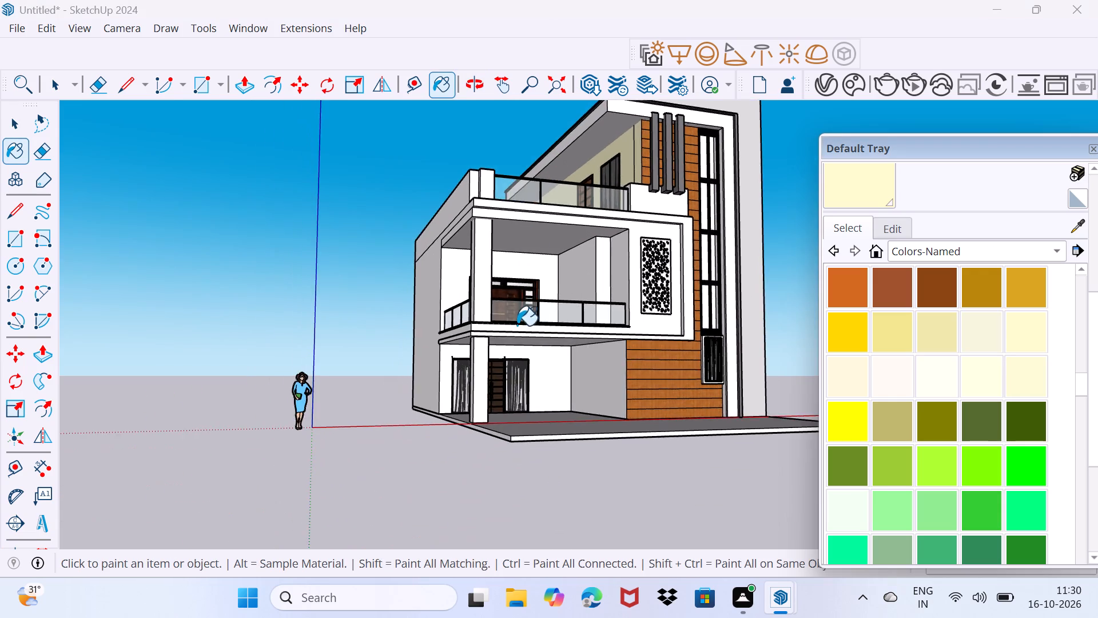
pyautogui.scroll(4, 524, 312)
pyautogui.click(540, 276)
pyautogui.click(591, 264)
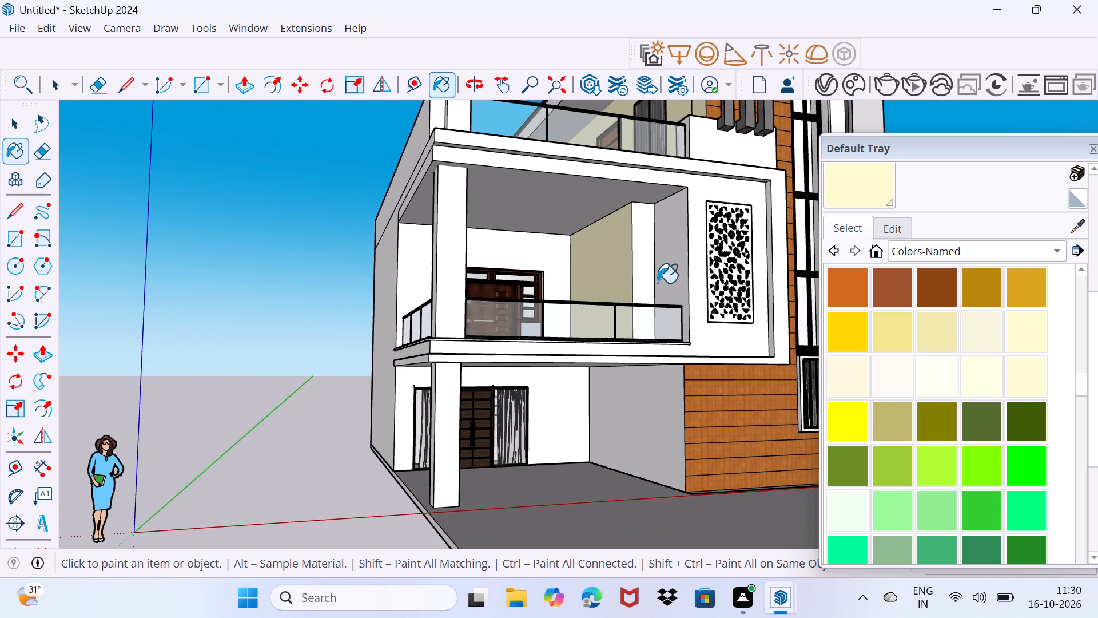
pyautogui.click(673, 271)
pyautogui.click(640, 275)
pyautogui.click(518, 263)
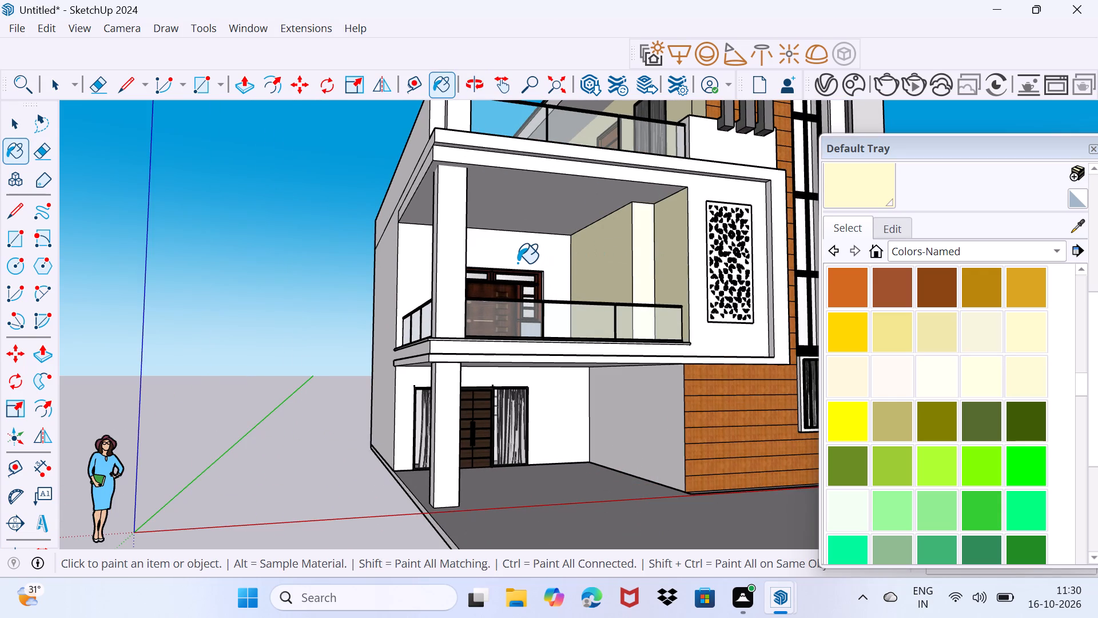
pyautogui.scroll(10, 510, 262)
pyautogui.click(514, 255)
# Paint the ground-floor porch's back wall and side wall with the same pale cream.
pyautogui.scroll(-6, 515, 255)
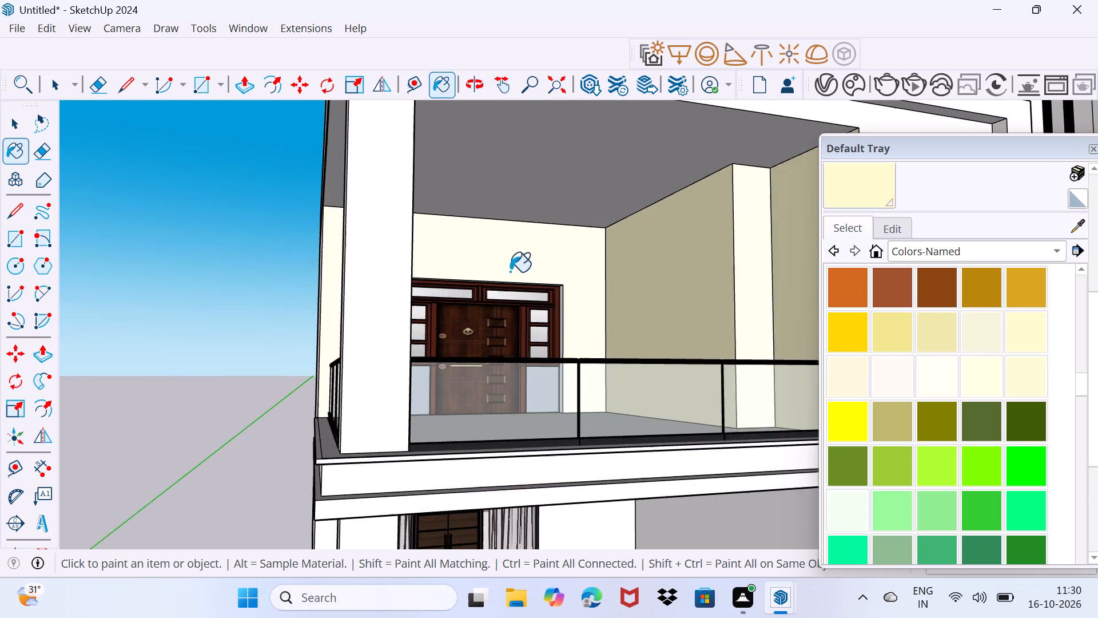
pyautogui.scroll(-5, 510, 272)
pyautogui.moveTo(574, 447); pyautogui.dragTo(551, 400, button='middle')
pyautogui.click(571, 434)
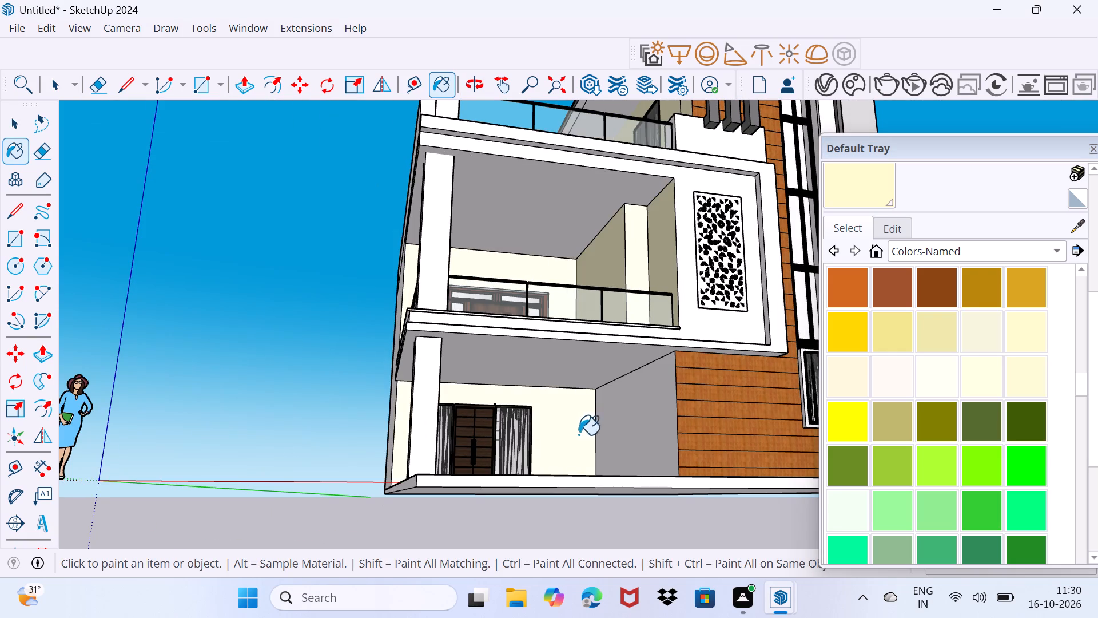
pyautogui.click(615, 431)
# Paint the outer, front and inner side faces of the ground-floor porch column with the fourth grey in the Colors-Named grey row.
pyautogui.scroll(-3, 549, 419)
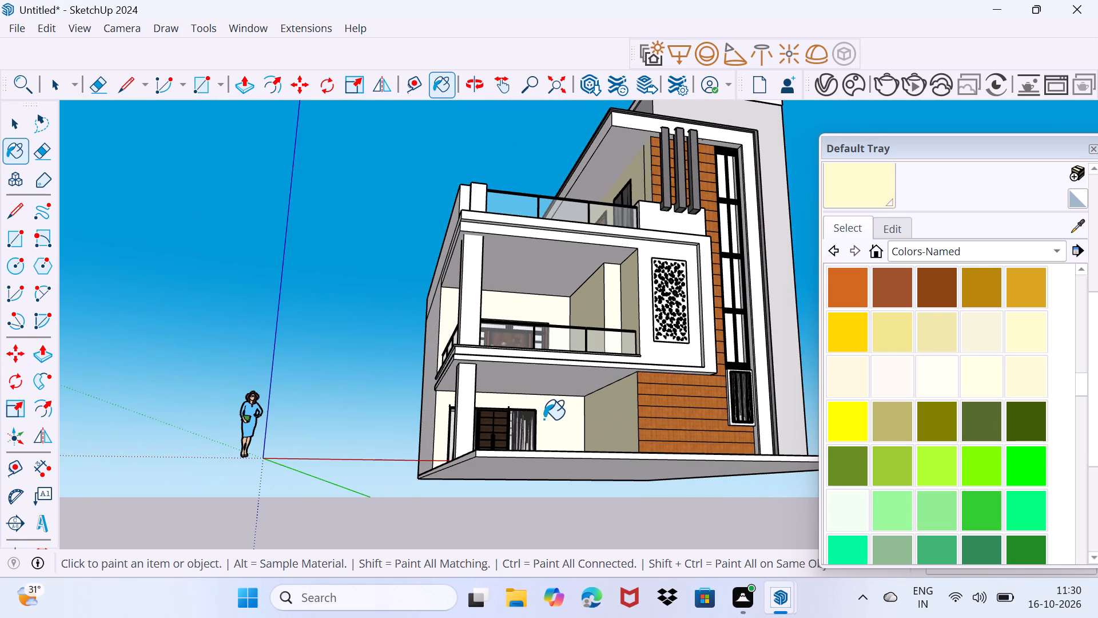
pyautogui.moveTo(542, 420); pyautogui.dragTo(466, 465, button='middle')
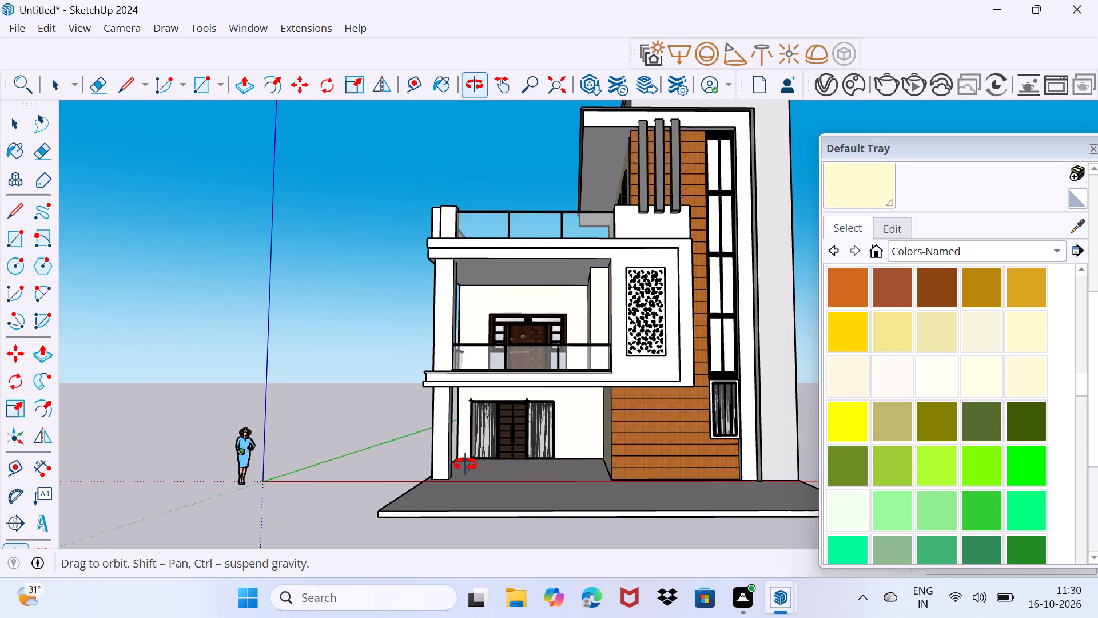
pyautogui.moveTo(466, 465); pyautogui.dragTo(702, 455, button='middle')
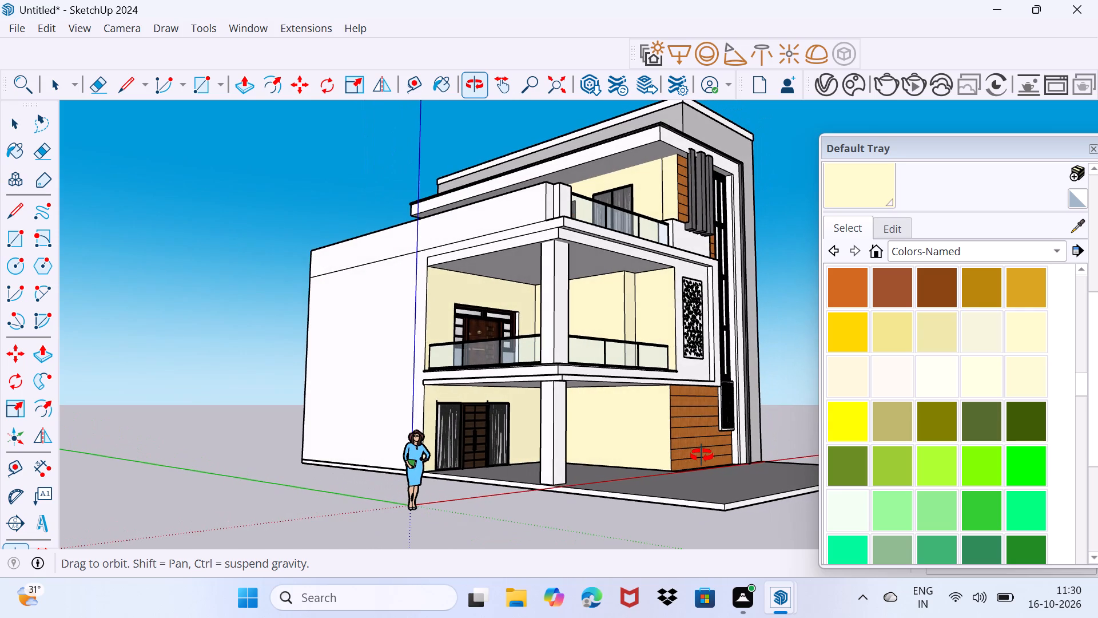
pyautogui.moveTo(702, 455); pyautogui.dragTo(642, 453, button='middle')
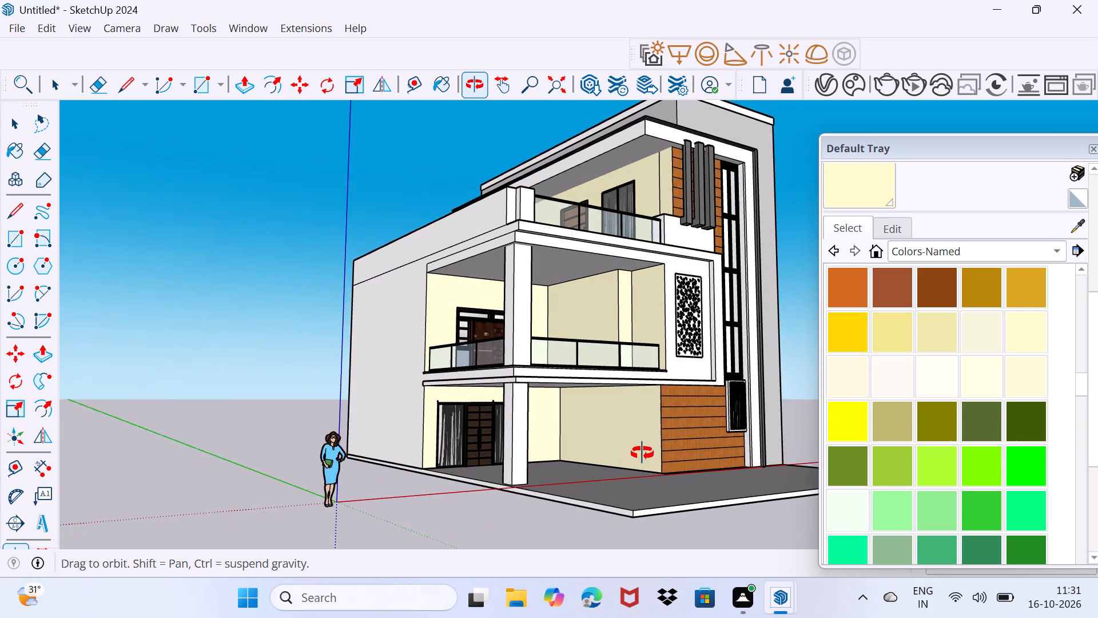
pyautogui.moveTo(642, 453); pyautogui.dragTo(643, 453, button='middle')
pyautogui.scroll(-9, 909, 432)
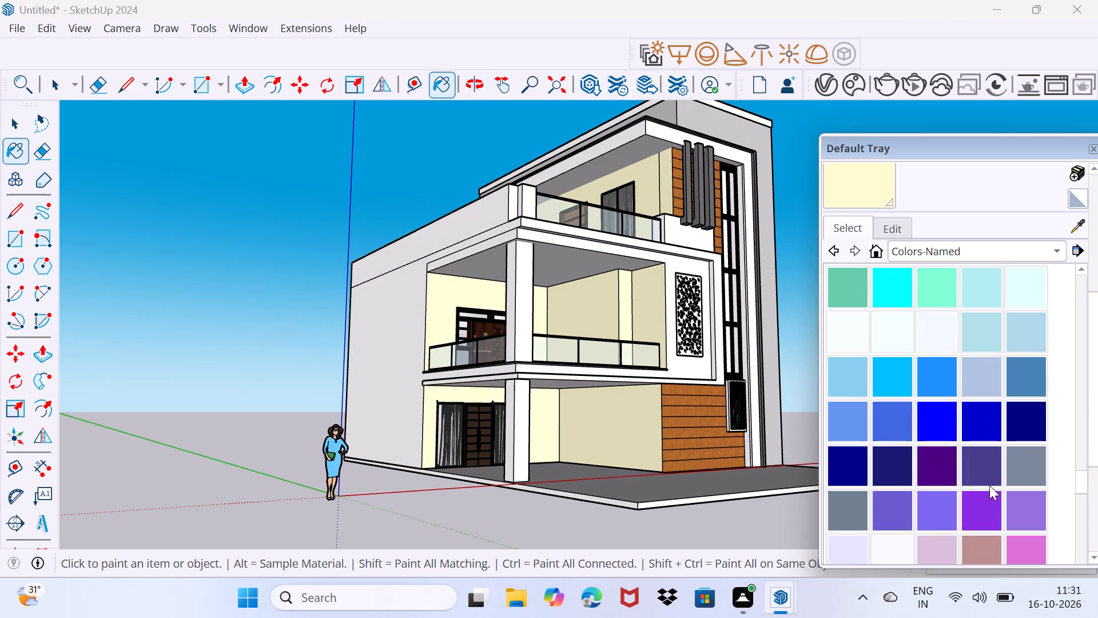
pyautogui.scroll(-6, 986, 490)
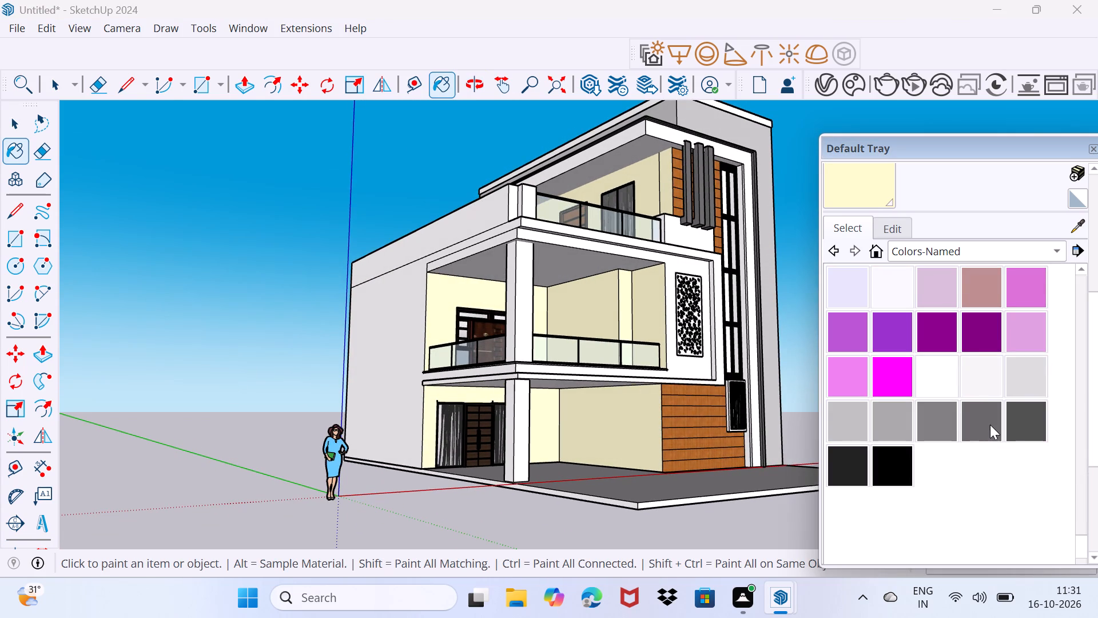
pyautogui.click(990, 424)
pyautogui.scroll(11, 480, 431)
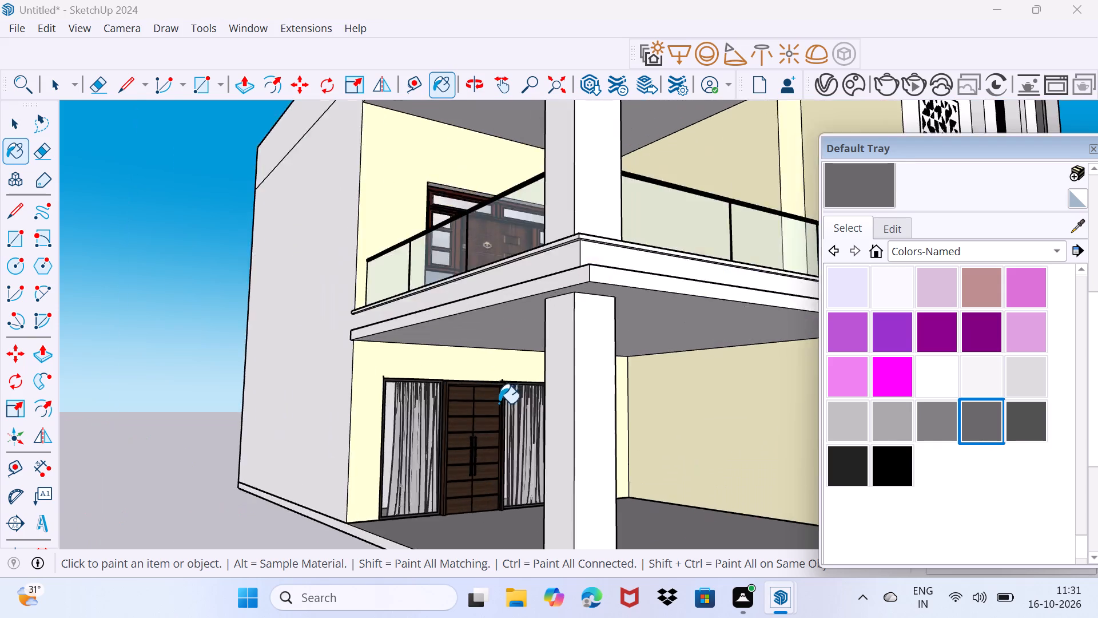
pyautogui.click(659, 386)
pyautogui.moveTo(719, 348); pyautogui.dragTo(634, 352, button='middle')
pyautogui.click(687, 354)
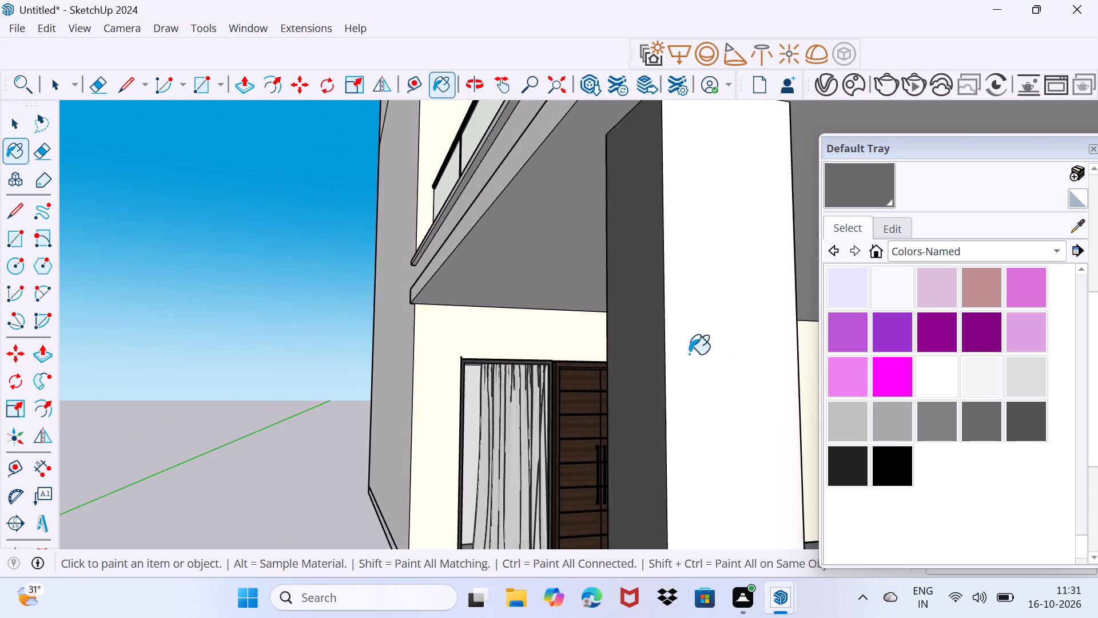
pyautogui.scroll(-14, 705, 344)
pyautogui.moveTo(715, 373); pyautogui.dragTo(468, 407, button='middle')
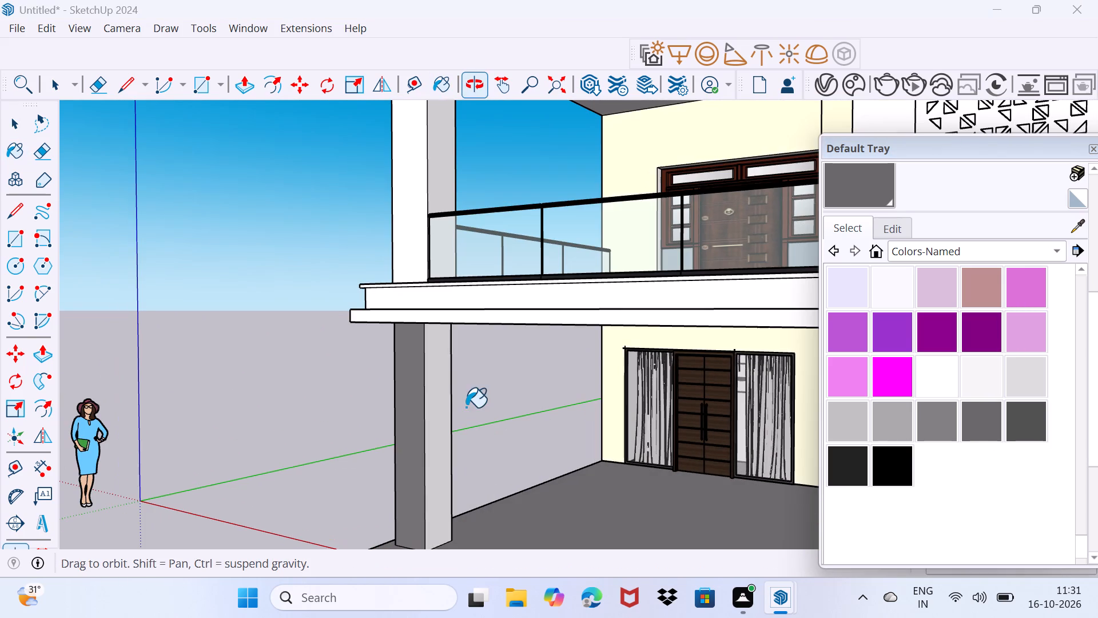
pyautogui.click(444, 414)
# Paint all faces of the first-floor balcony's corner column with the same dark grey.
pyautogui.click(407, 256)
pyautogui.moveTo(418, 244); pyautogui.dragTo(513, 327, button='middle')
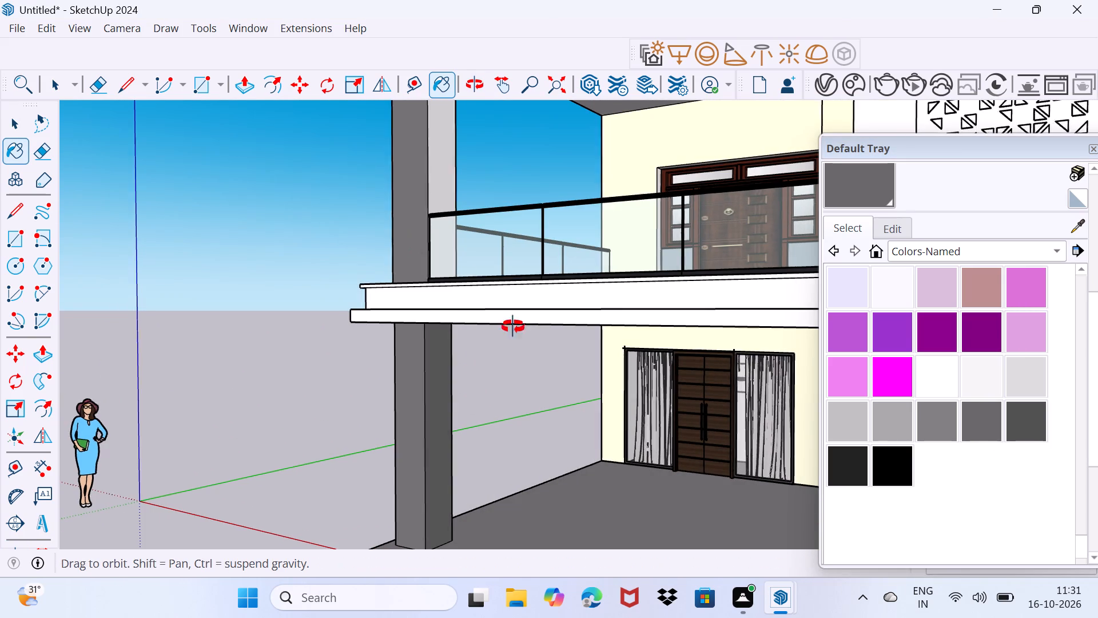
pyautogui.moveTo(513, 327); pyautogui.dragTo(569, 391, button='middle')
pyautogui.moveTo(561, 288); pyautogui.dragTo(401, 310, button='middle')
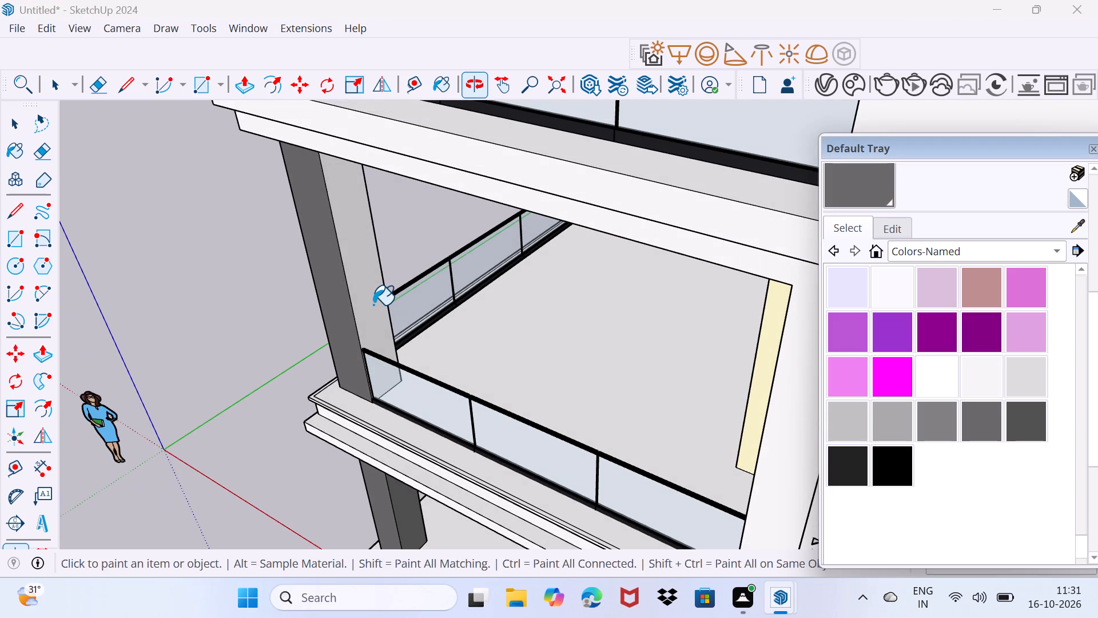
pyautogui.click(373, 305)
pyautogui.moveTo(366, 315); pyautogui.dragTo(832, 233, button='middle')
pyautogui.click(739, 268)
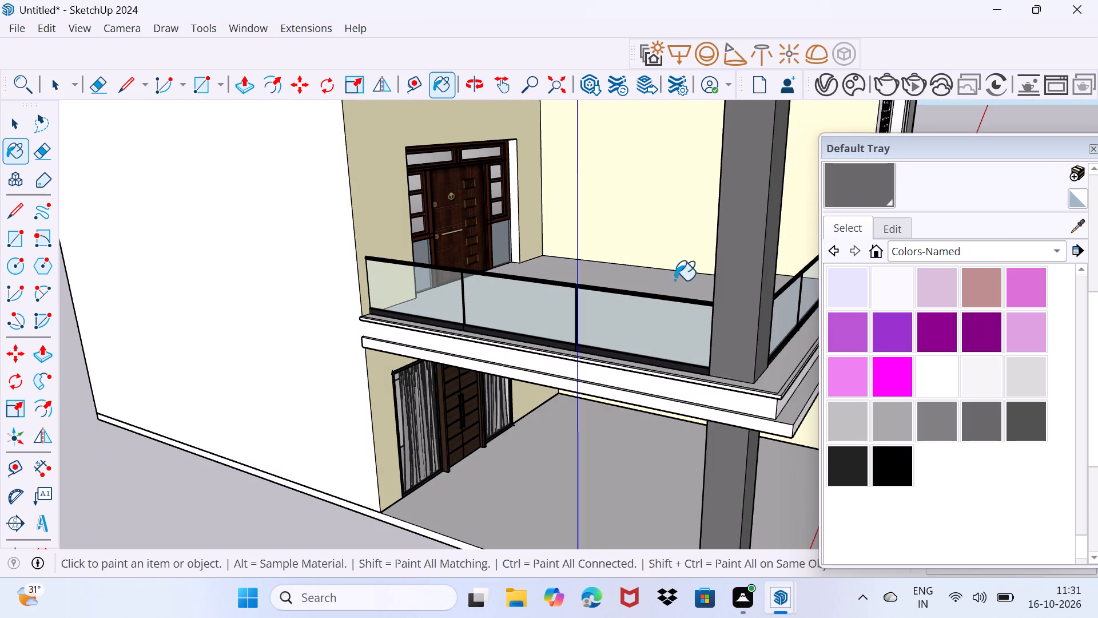
pyautogui.moveTo(630, 290); pyautogui.dragTo(783, 303, button='middle')
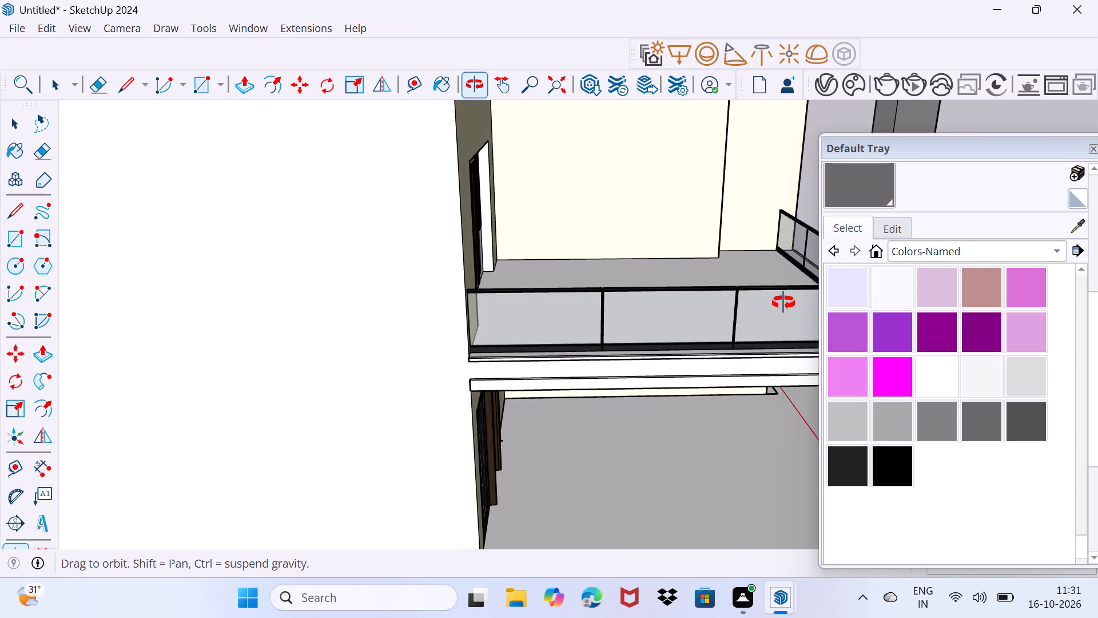
pyautogui.moveTo(783, 303); pyautogui.dragTo(380, 338, button='middle')
pyautogui.moveTo(405, 347); pyautogui.dragTo(574, 335, button='middle')
pyautogui.click(657, 267)
pyautogui.scroll(-4, 674, 267)
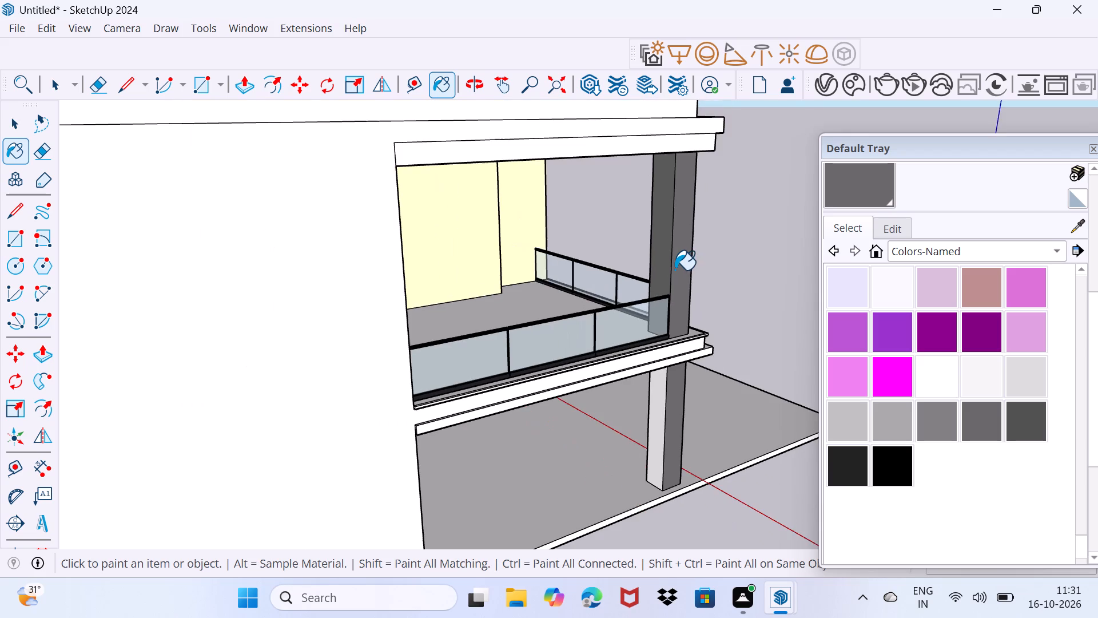
# Paint the remaining rear face of the ground-floor porch column with the same dark grey.
pyautogui.scroll(4, 659, 288)
pyautogui.moveTo(623, 321); pyautogui.dragTo(637, 327, button='middle')
pyautogui.click(681, 464)
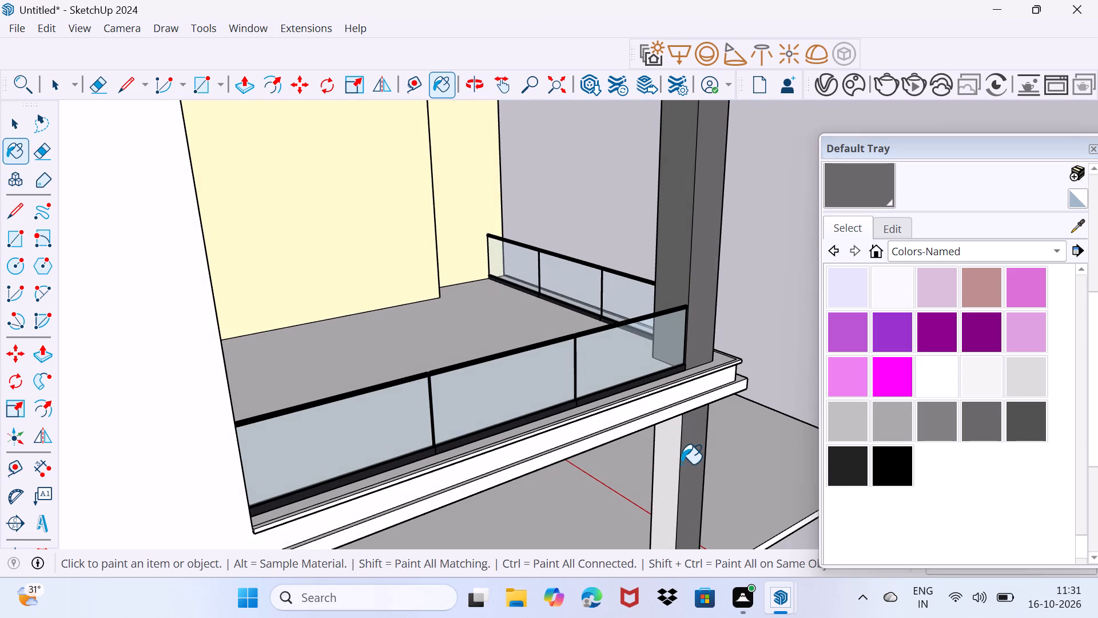
pyautogui.click(674, 462)
# Draw a line across the ground-floor porch ceiling from beside the column's top inner corner to the wall with the door, parallel to the slab's outer edge.
pyautogui.scroll(-8, 675, 454)
pyautogui.moveTo(666, 462); pyautogui.dragTo(576, 327, button='middle')
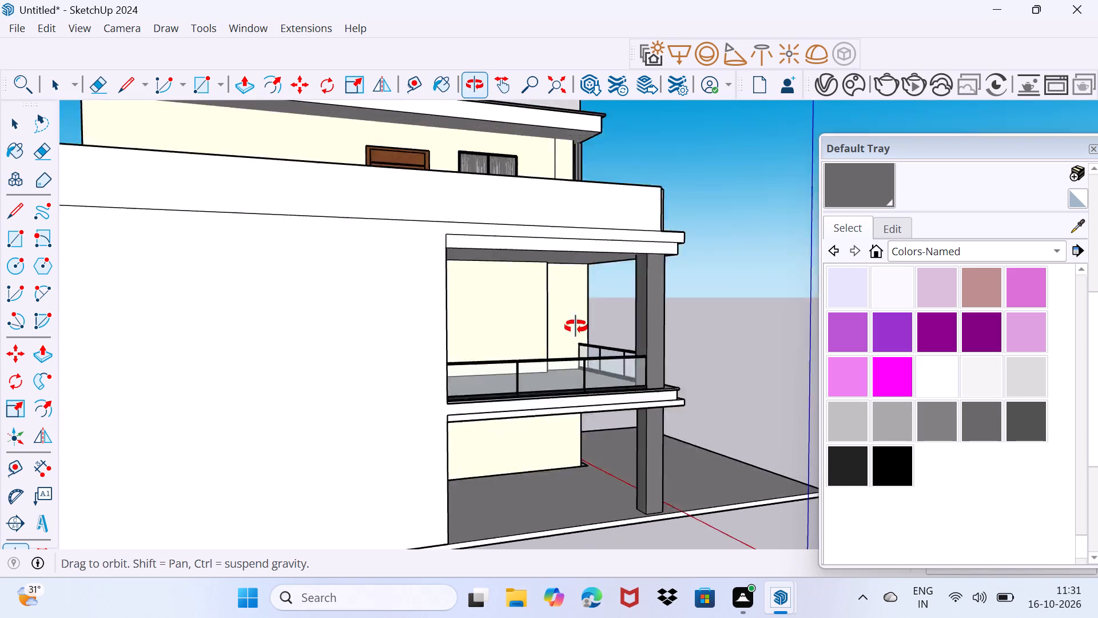
pyautogui.moveTo(576, 327); pyautogui.dragTo(560, 255, button='middle')
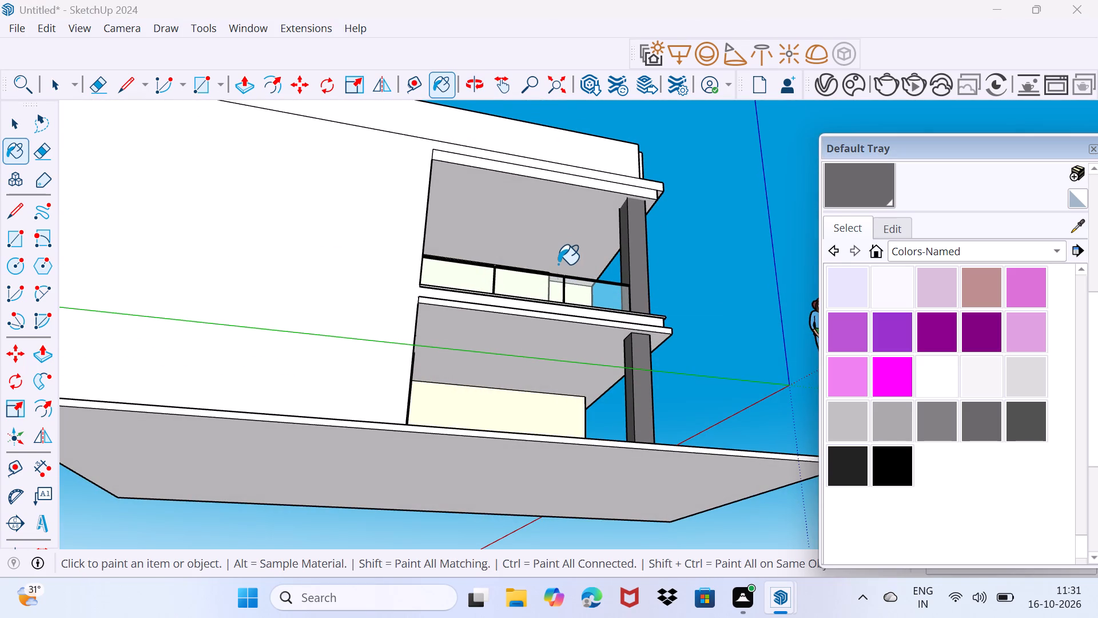
pyautogui.moveTo(558, 306); pyautogui.dragTo(605, 287, button='middle')
pyautogui.press('space')
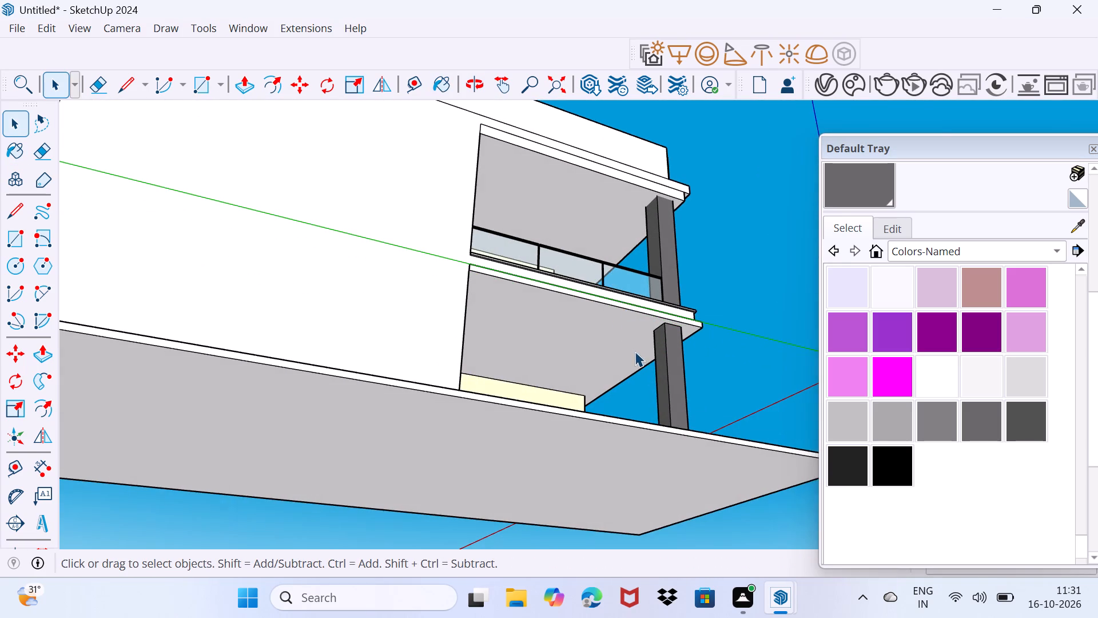
pyautogui.scroll(8, 635, 351)
pyautogui.press('l')
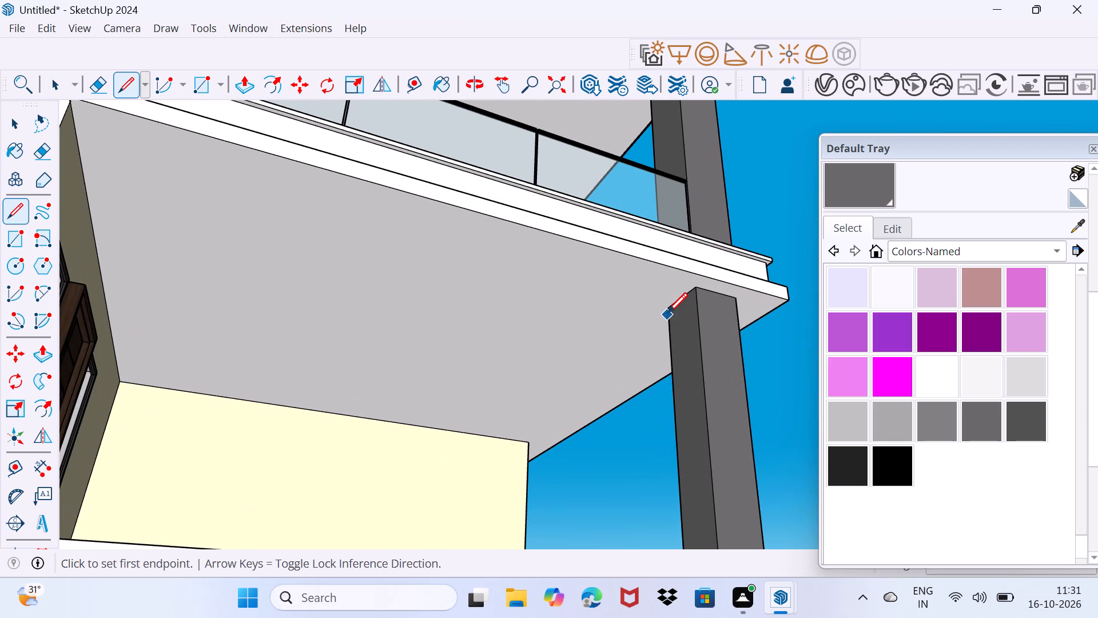
pyautogui.click(669, 311)
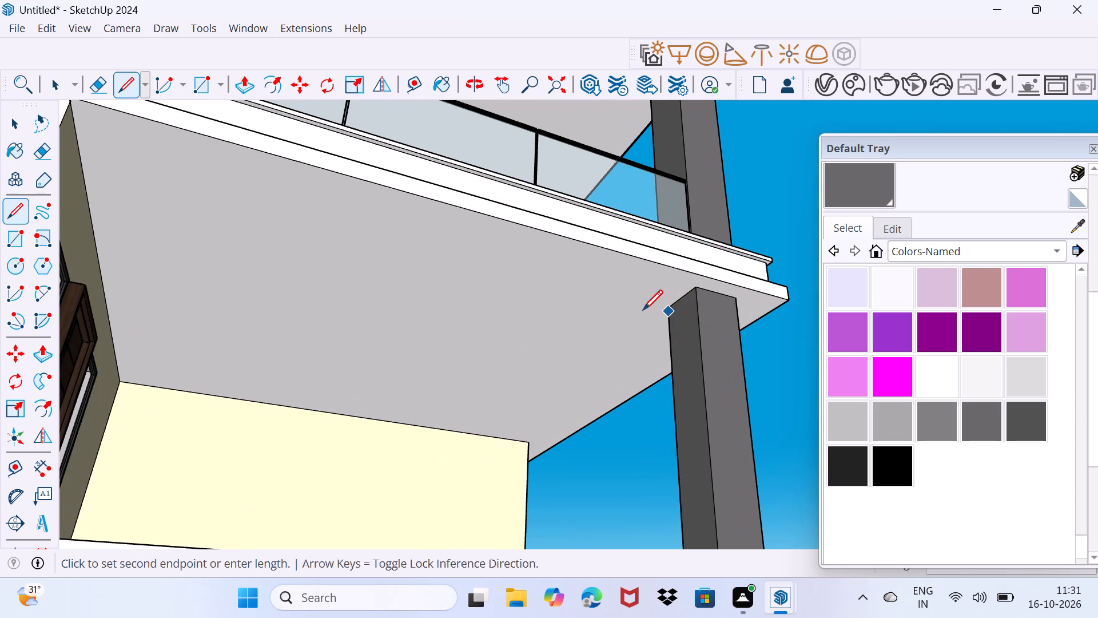
pyautogui.scroll(-8, 472, 315)
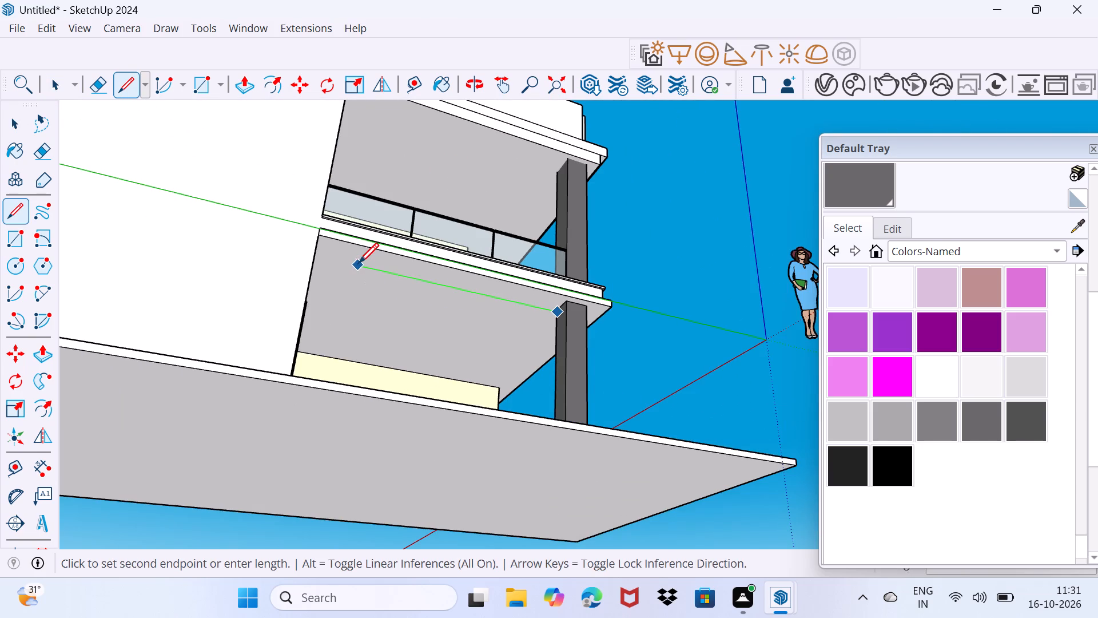
pyautogui.scroll(10, 357, 261)
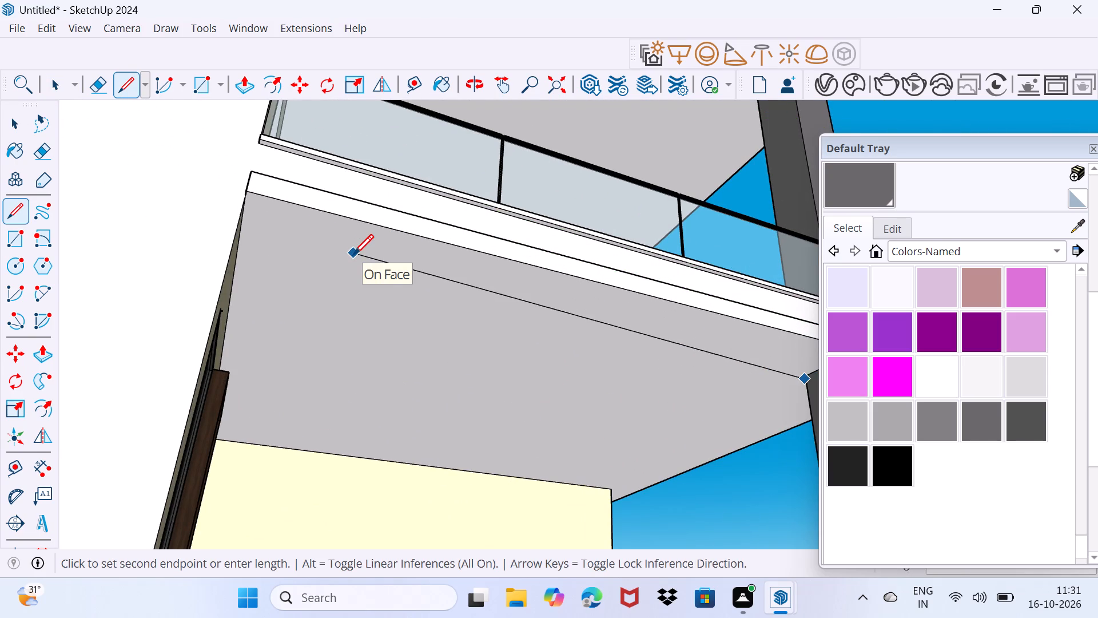
pyautogui.moveTo(355, 254); pyautogui.dragTo(327, 255, button='middle')
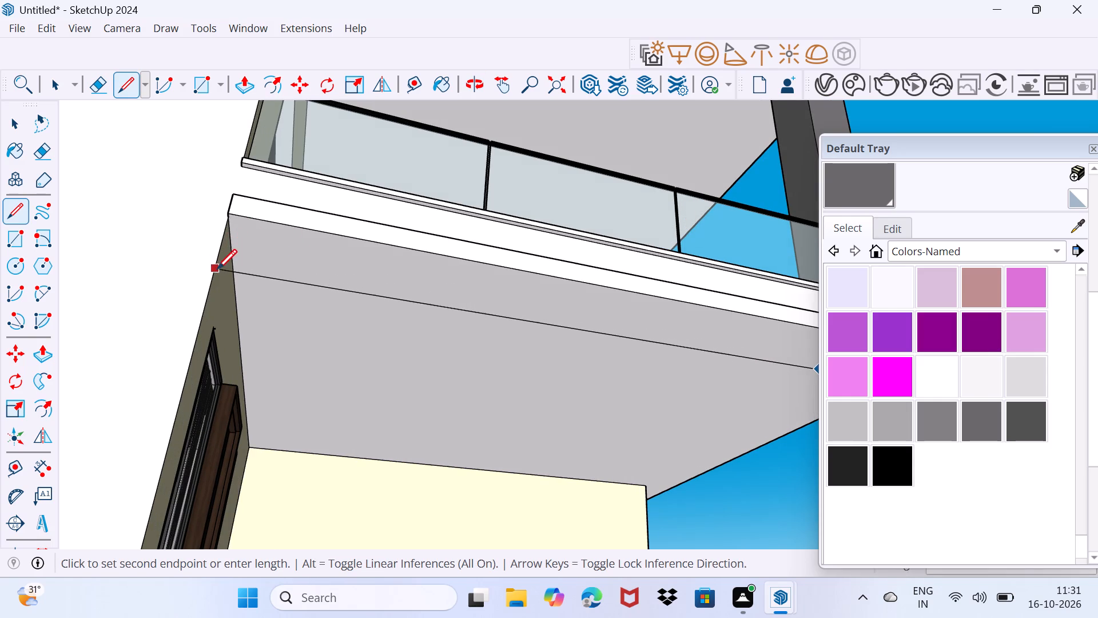
pyautogui.scroll(4, 229, 249)
pyautogui.moveTo(229, 249); pyautogui.dragTo(0, 270, button='middle')
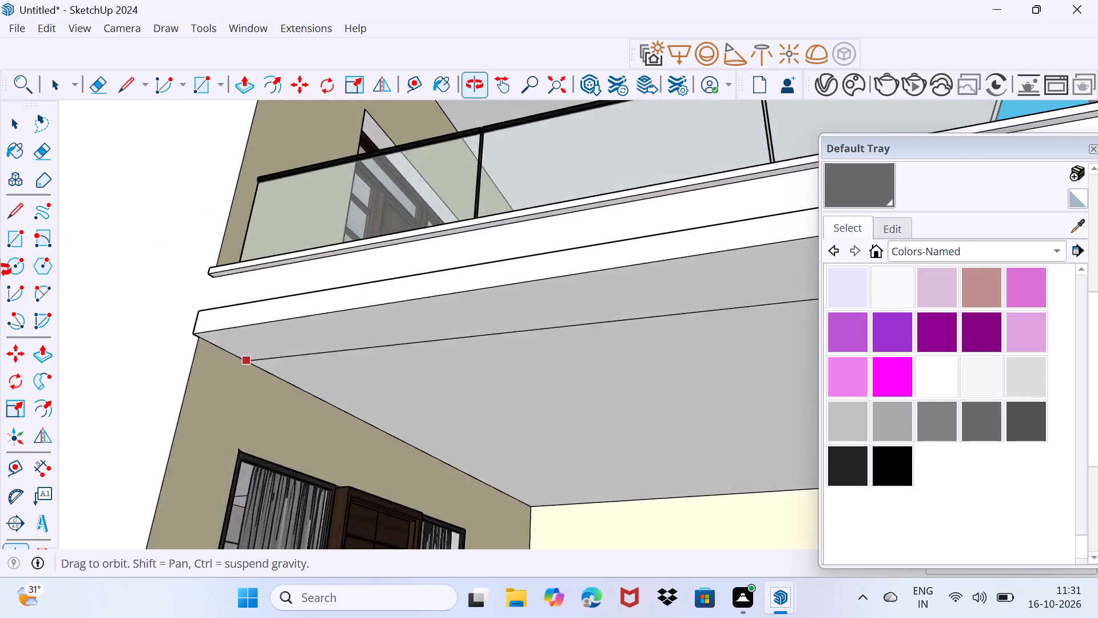
pyautogui.moveTo(0, 270); pyautogui.dragTo(100, 312, button='middle')
pyautogui.scroll(-15, 238, 291)
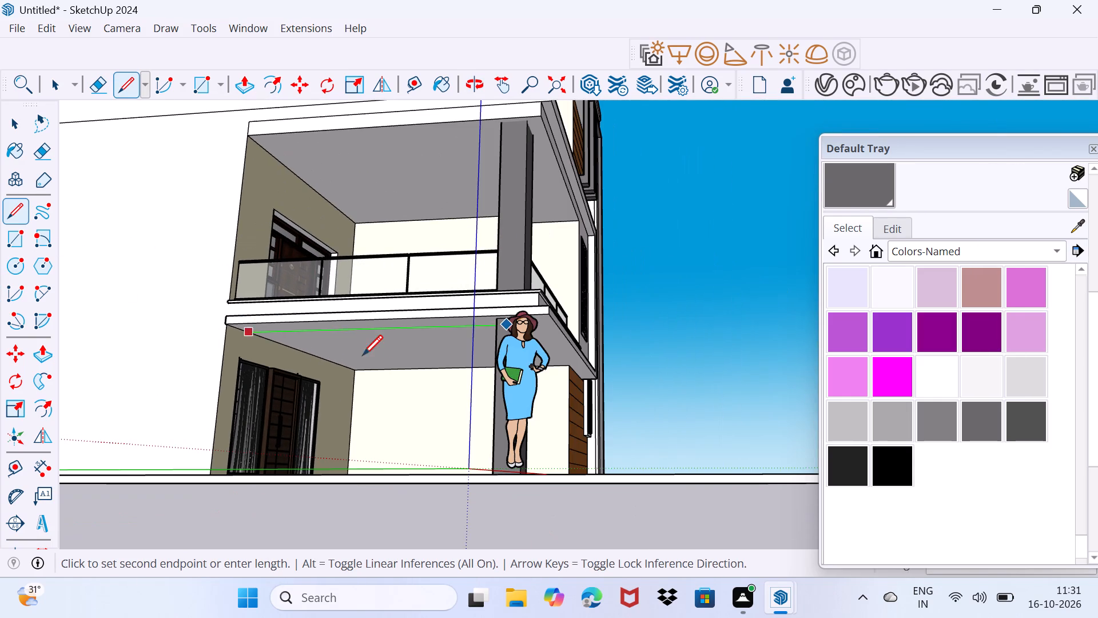
pyautogui.moveTo(453, 355); pyautogui.dragTo(162, 365, button='middle')
pyautogui.scroll(9, 432, 401)
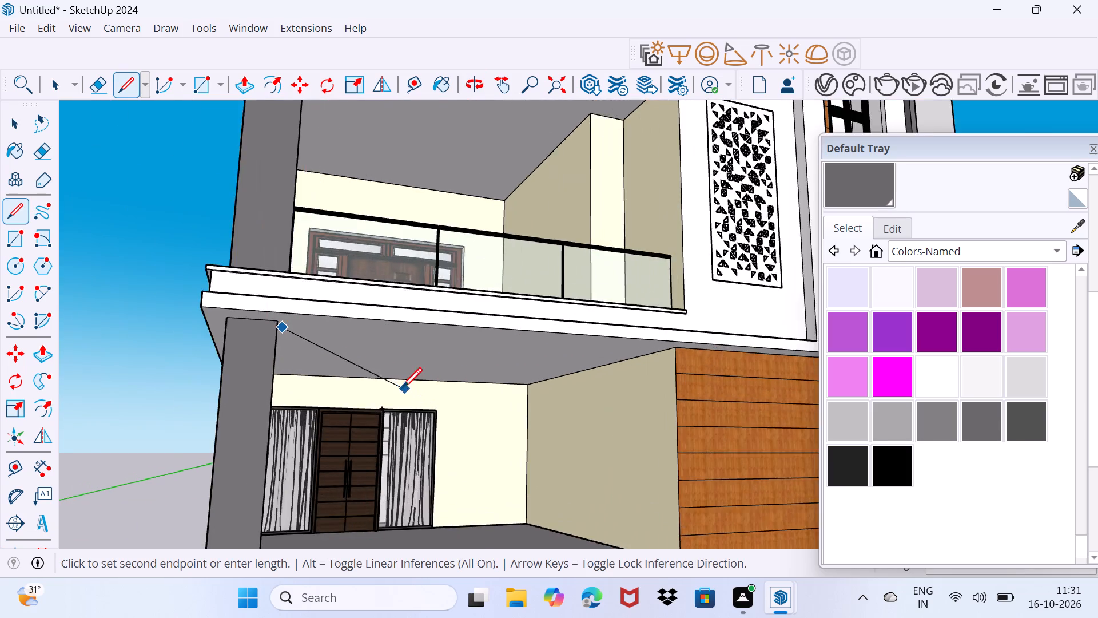
pyautogui.scroll(1, 402, 387)
pyautogui.moveTo(322, 367); pyautogui.dragTo(193, 375, button='middle')
pyautogui.scroll(3, 244, 379)
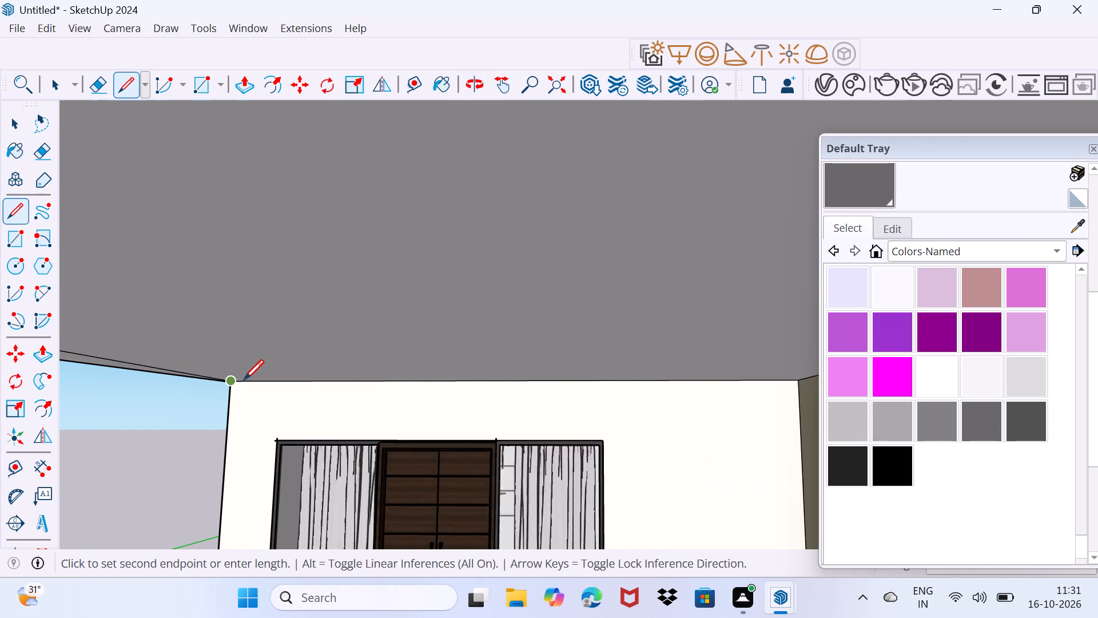
pyautogui.scroll(7, 244, 379)
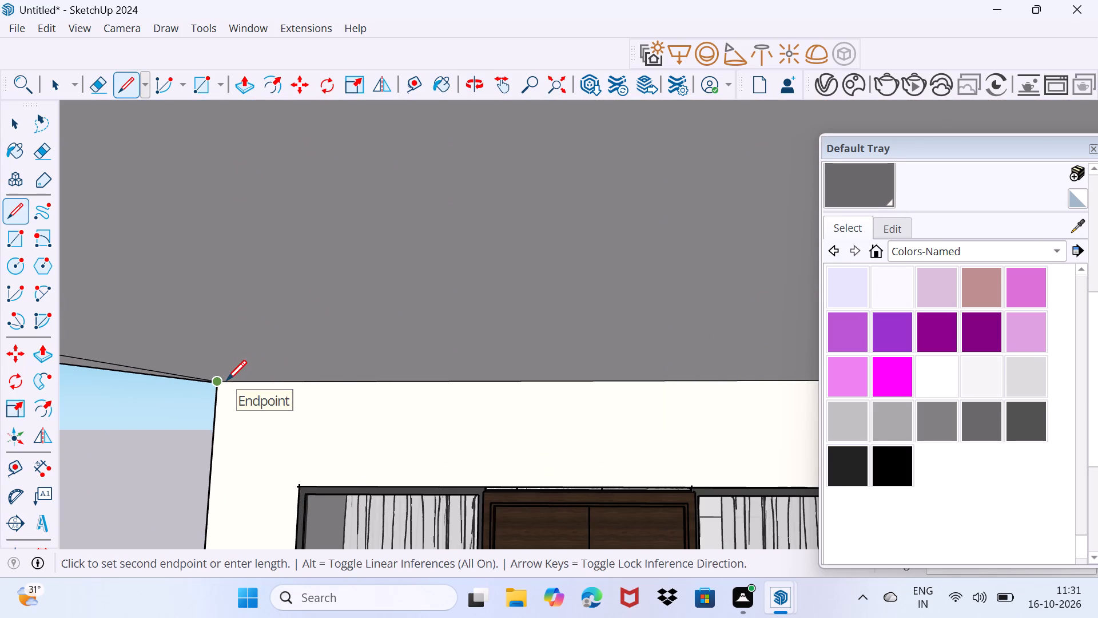
pyautogui.moveTo(226, 380); pyautogui.dragTo(465, 356, button='middle')
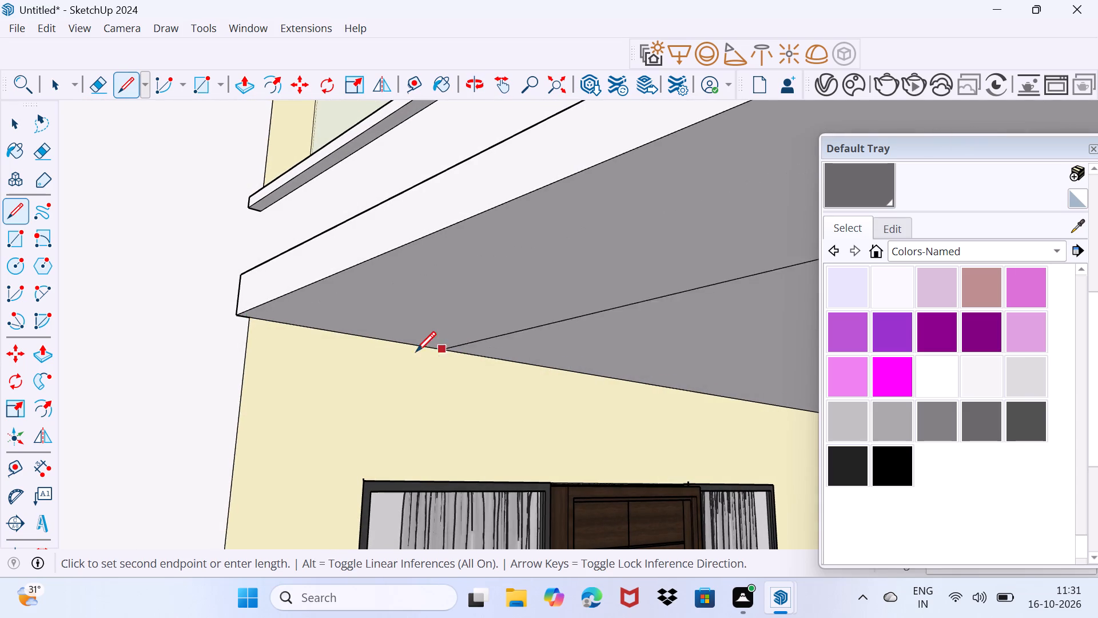
pyautogui.click(361, 348)
pyautogui.press('space')
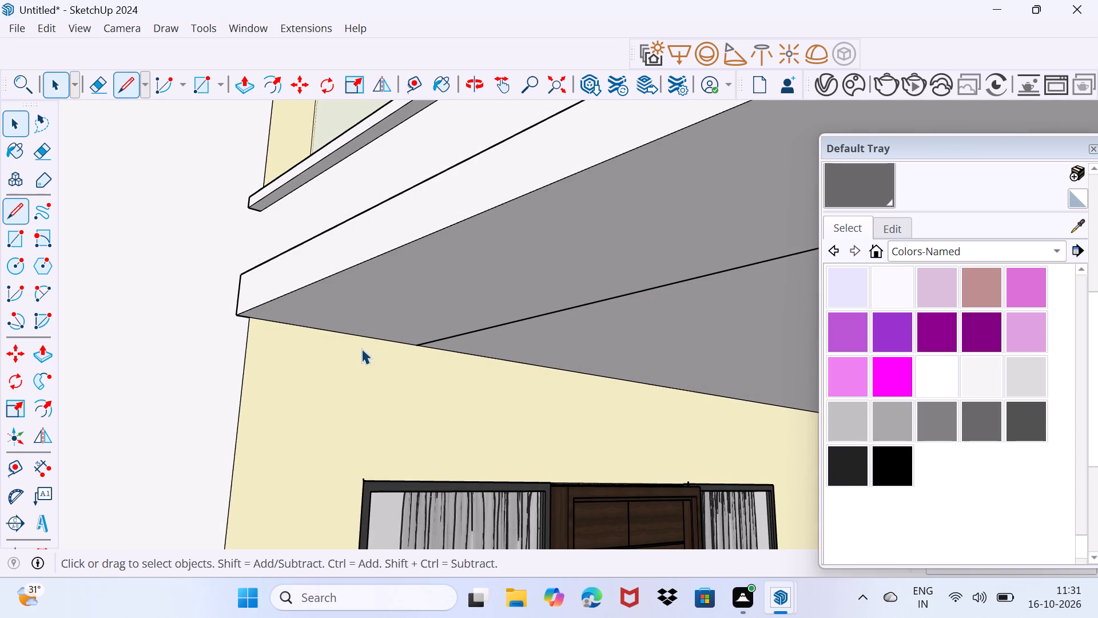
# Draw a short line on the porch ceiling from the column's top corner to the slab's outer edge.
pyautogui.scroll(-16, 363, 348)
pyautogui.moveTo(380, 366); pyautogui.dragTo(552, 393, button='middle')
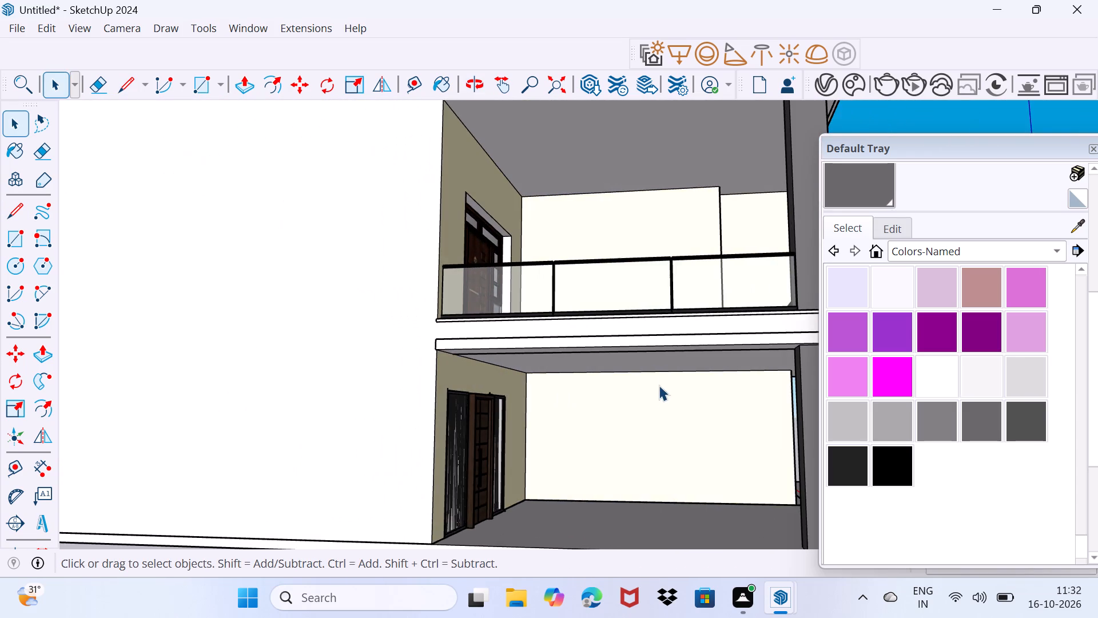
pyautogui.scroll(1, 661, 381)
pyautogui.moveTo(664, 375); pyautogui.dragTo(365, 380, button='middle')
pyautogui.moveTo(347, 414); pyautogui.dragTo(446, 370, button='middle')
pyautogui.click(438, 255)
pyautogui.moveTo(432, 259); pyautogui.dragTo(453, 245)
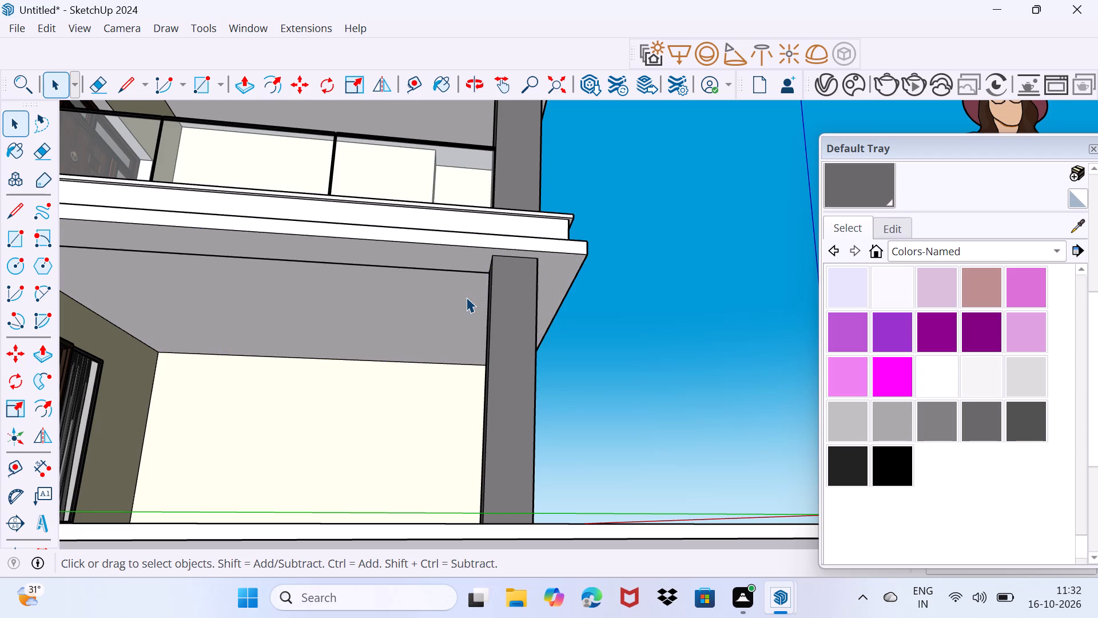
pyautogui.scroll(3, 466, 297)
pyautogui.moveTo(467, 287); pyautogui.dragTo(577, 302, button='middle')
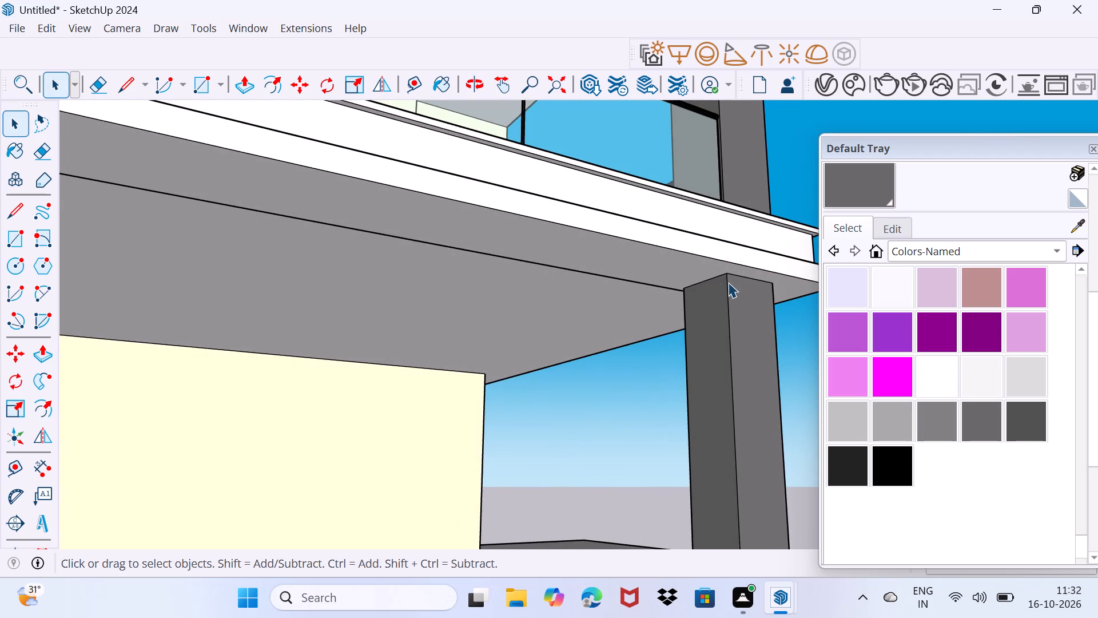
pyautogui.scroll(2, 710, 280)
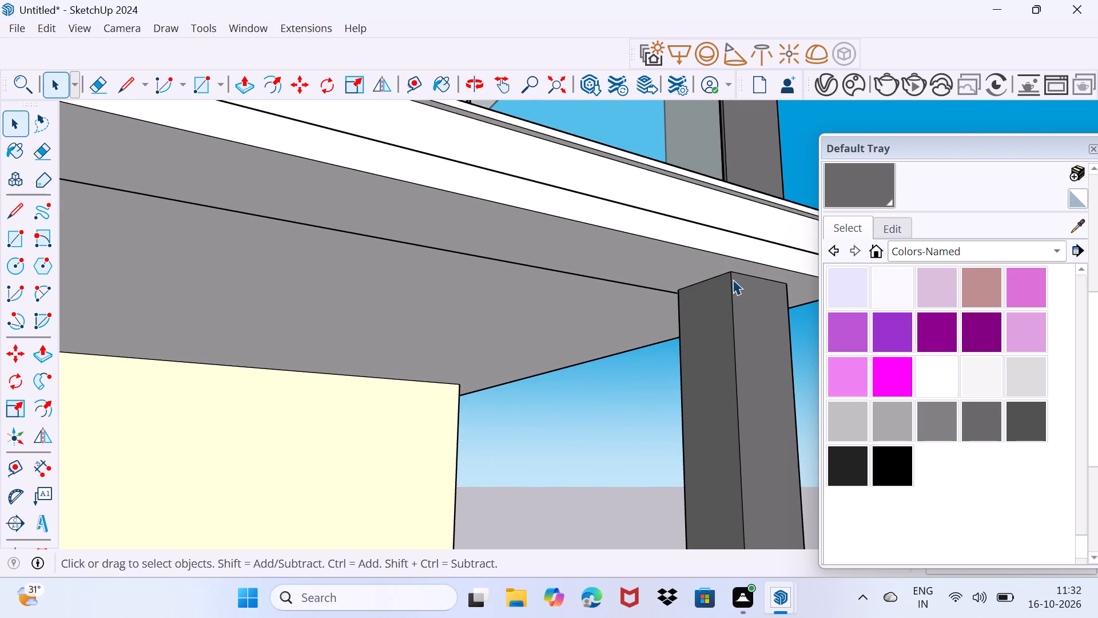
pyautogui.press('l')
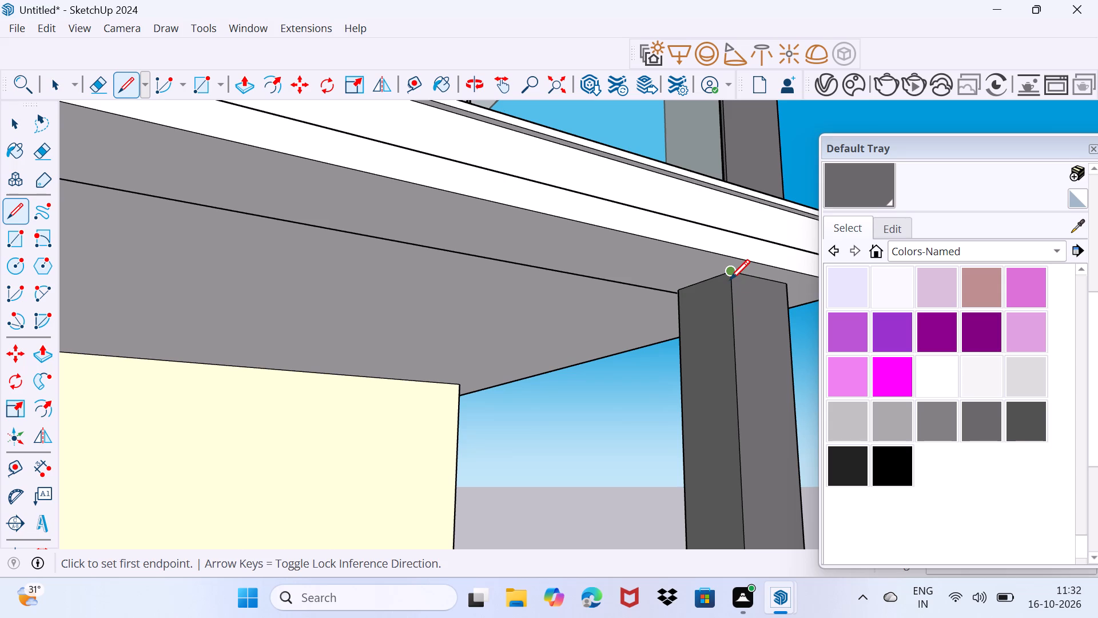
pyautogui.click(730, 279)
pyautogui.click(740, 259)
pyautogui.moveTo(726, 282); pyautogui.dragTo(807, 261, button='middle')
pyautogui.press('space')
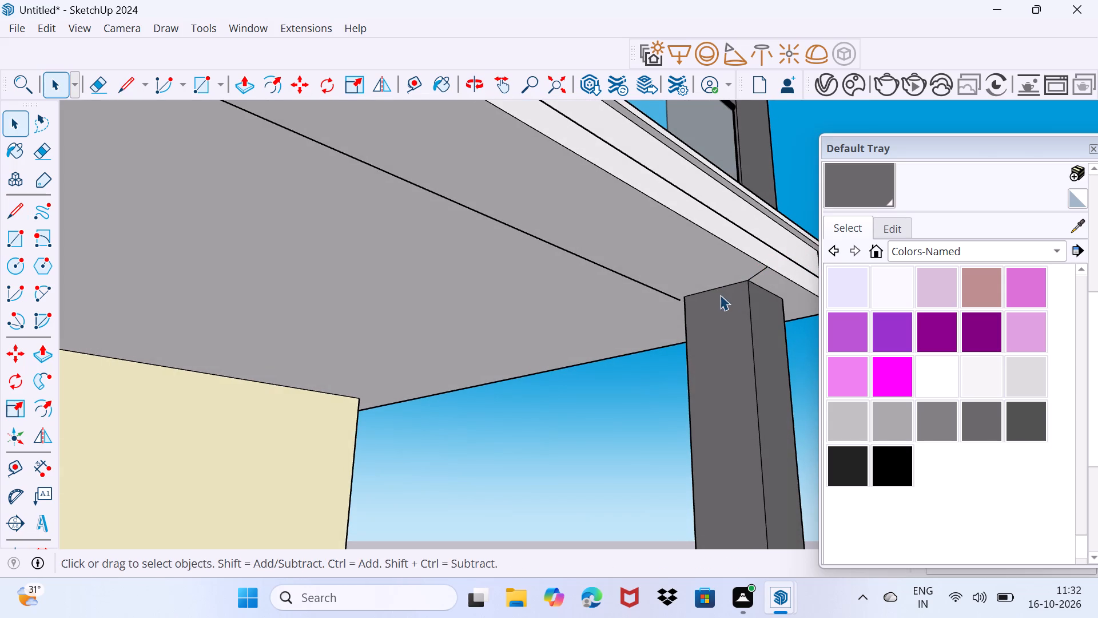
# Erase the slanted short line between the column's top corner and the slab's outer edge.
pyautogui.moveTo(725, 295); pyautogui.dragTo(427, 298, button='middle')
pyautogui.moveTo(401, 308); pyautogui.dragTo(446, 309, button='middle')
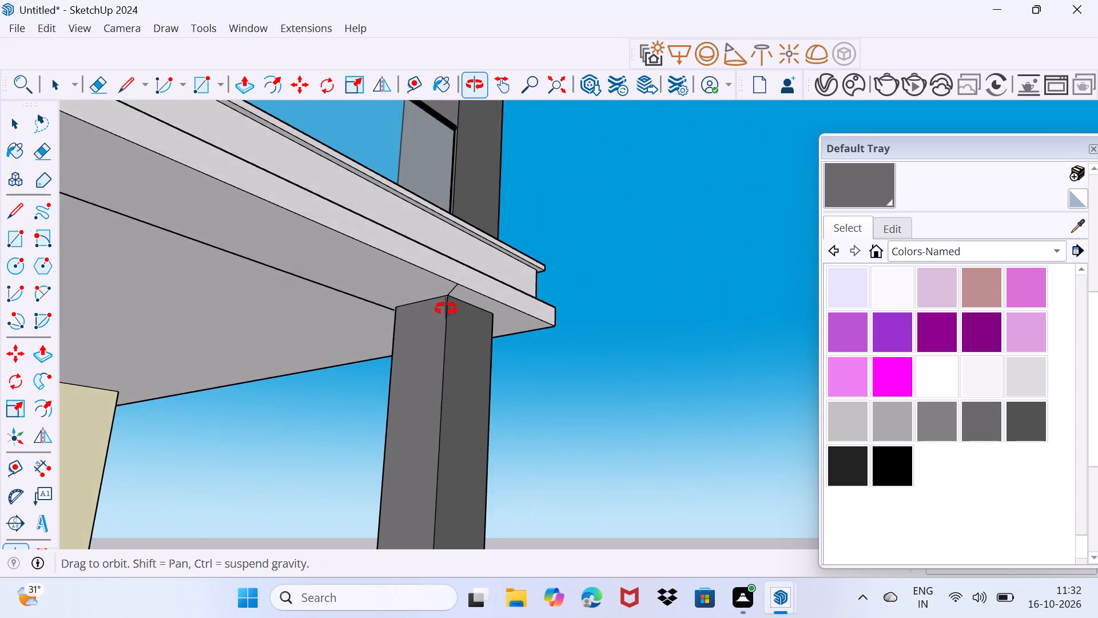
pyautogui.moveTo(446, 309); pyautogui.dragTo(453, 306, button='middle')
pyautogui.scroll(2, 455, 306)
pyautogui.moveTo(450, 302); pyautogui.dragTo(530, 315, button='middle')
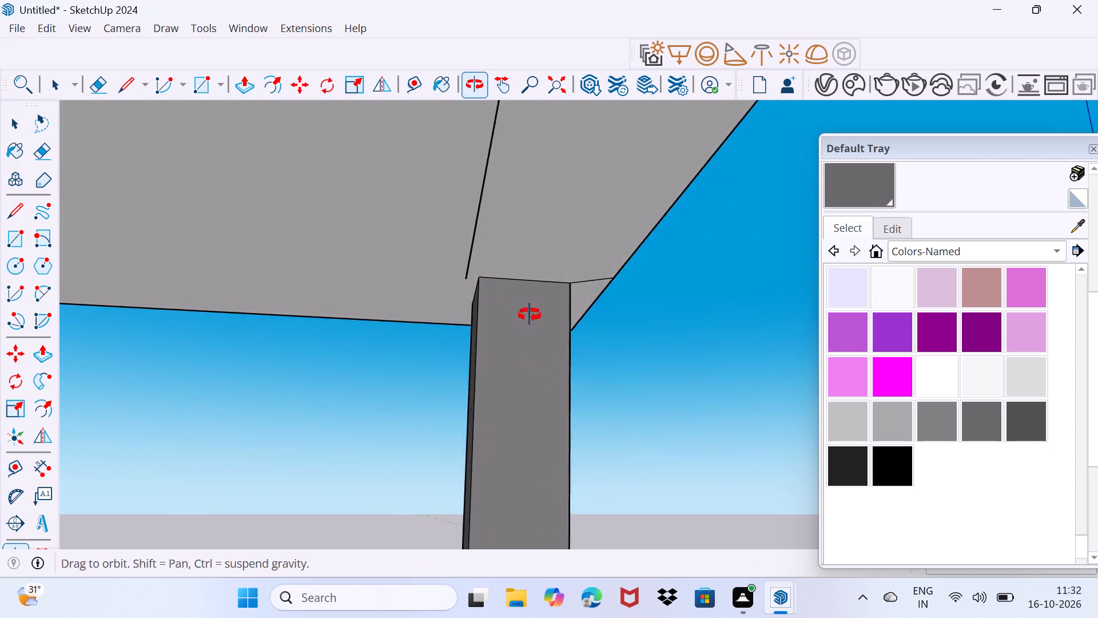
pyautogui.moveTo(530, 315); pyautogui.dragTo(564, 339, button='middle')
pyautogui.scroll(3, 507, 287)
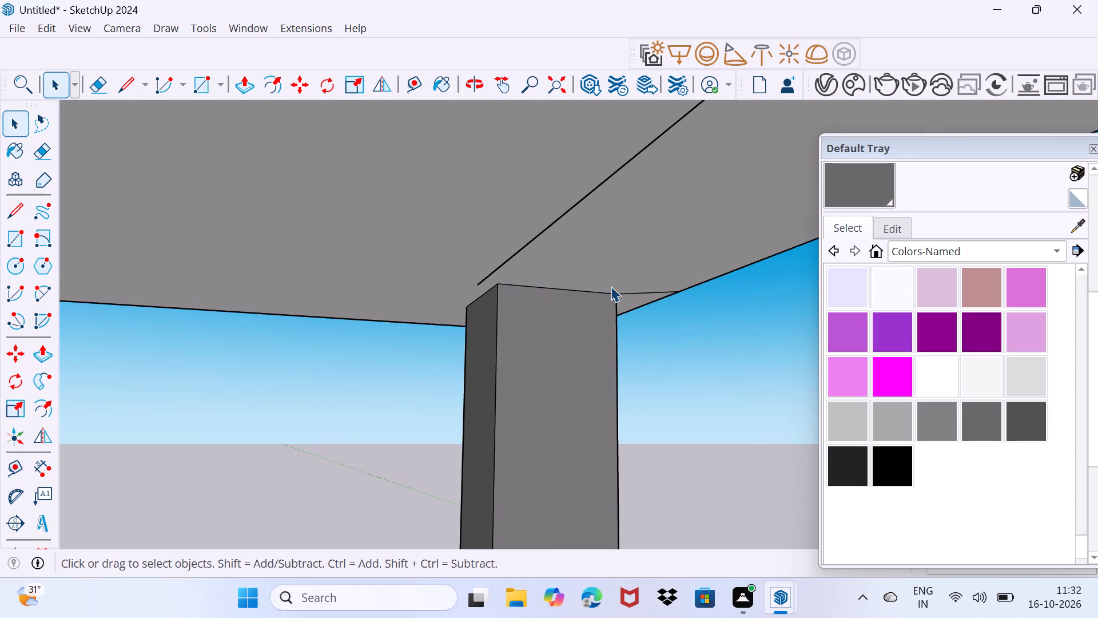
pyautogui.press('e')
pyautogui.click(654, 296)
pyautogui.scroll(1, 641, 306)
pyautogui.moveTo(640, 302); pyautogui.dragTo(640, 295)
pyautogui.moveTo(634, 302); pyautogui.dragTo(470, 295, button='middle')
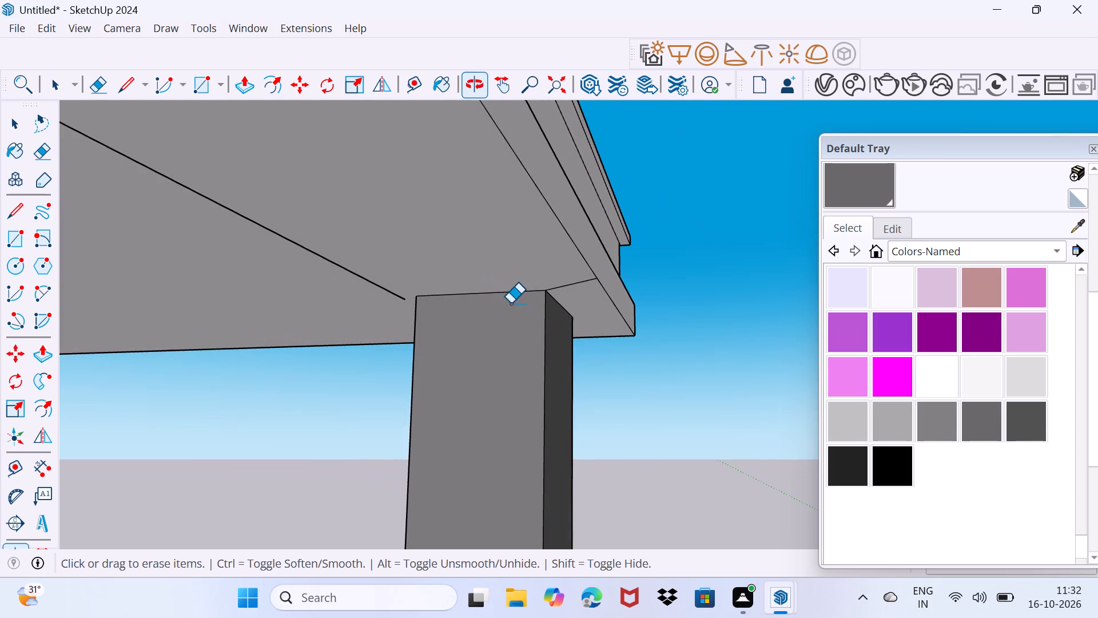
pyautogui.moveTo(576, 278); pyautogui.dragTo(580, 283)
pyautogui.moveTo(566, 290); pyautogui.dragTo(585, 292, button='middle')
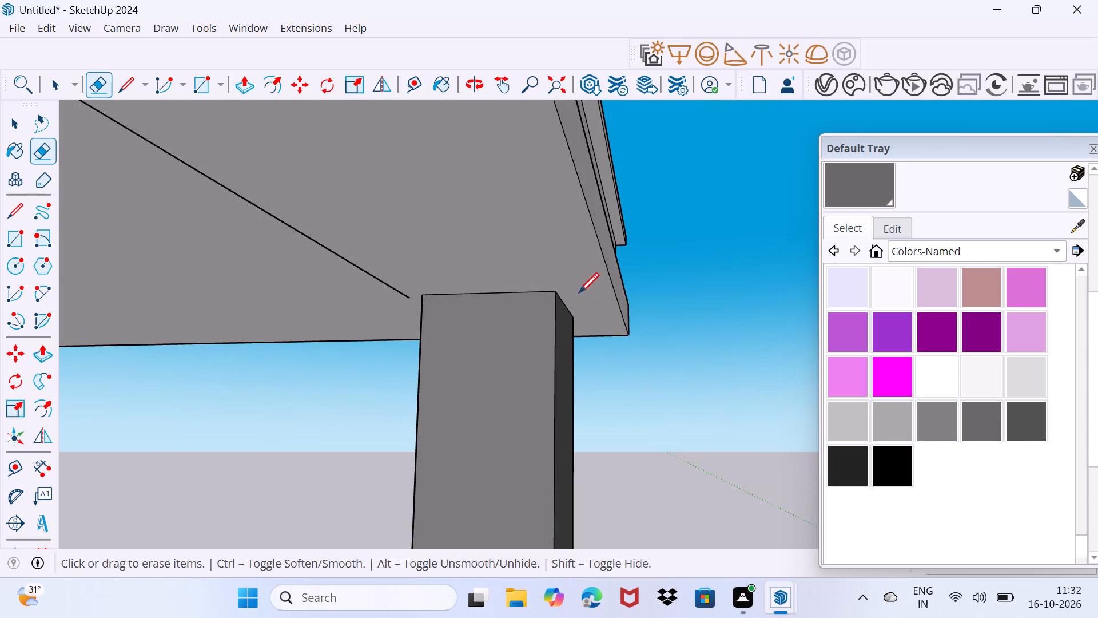
# Close off the ceiling strip with lines along the red axis from the column's top corners to the slab's outer edge and the long ceiling line.
pyautogui.press('l')
pyautogui.click(557, 291)
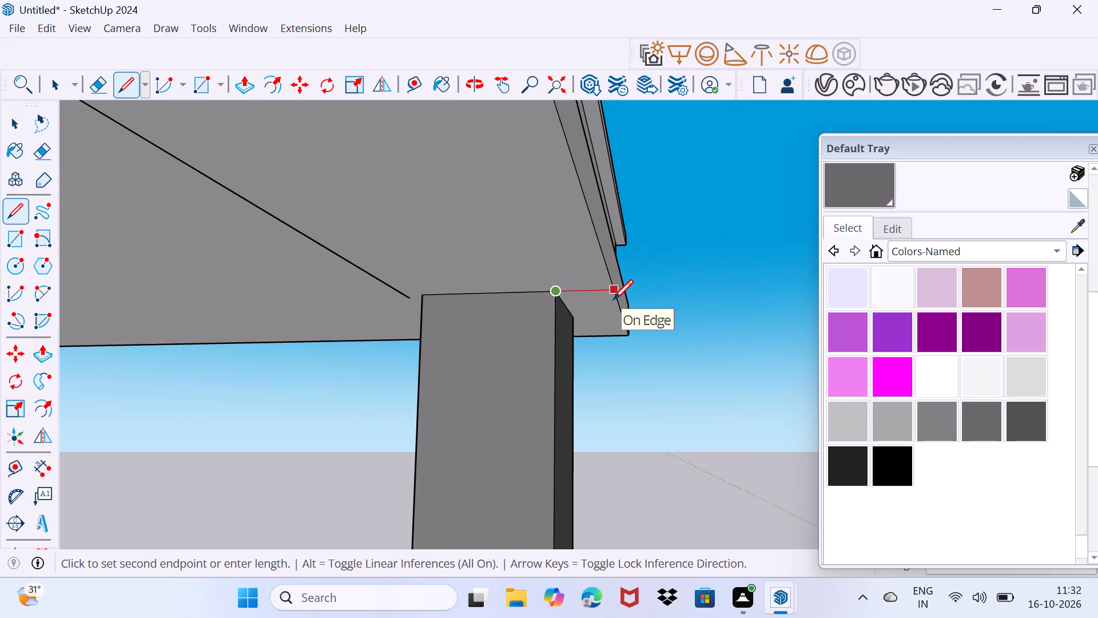
pyautogui.click(613, 299)
pyautogui.click(428, 296)
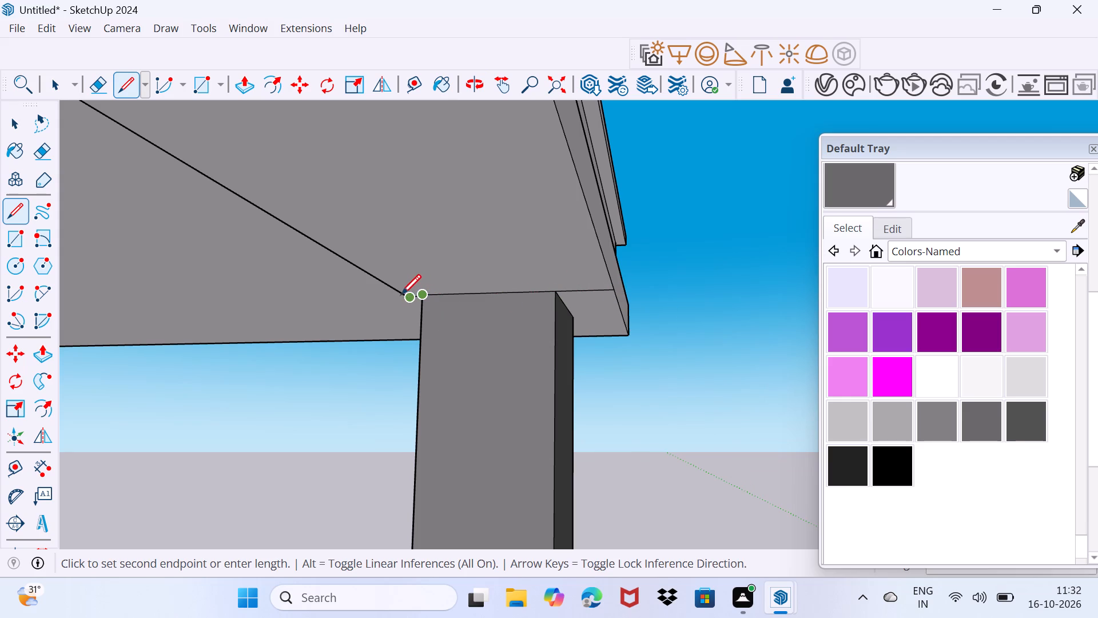
pyautogui.click(397, 294)
pyautogui.press('space')
# Erase the leftover stub of the long ceiling line that extends past its junction beside the porch column.
pyautogui.moveTo(423, 322); pyautogui.dragTo(427, 322, button='middle')
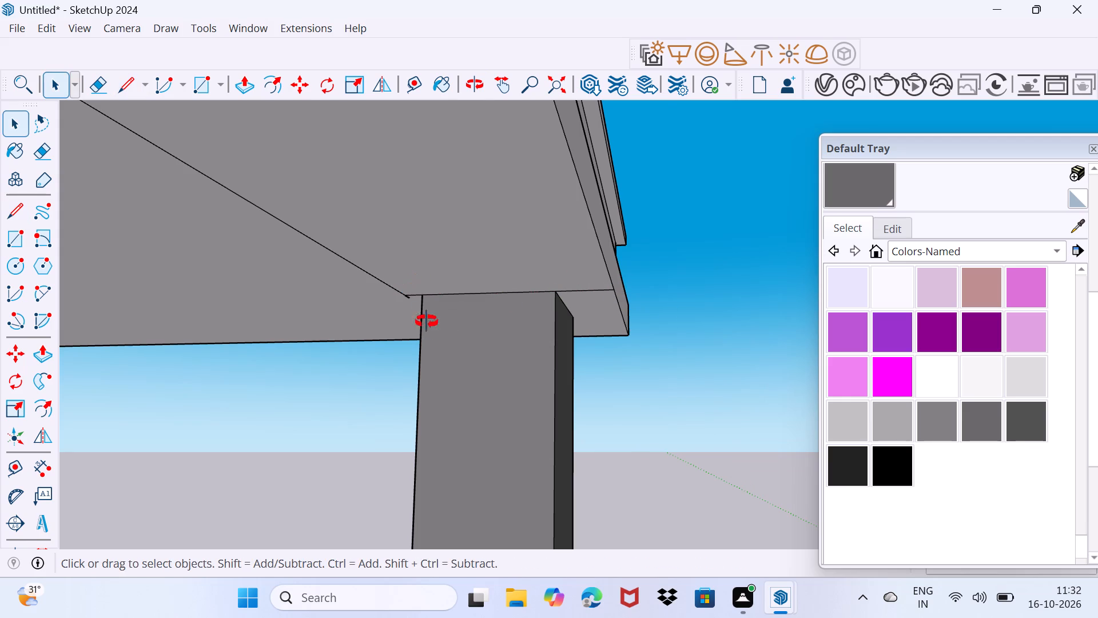
pyautogui.moveTo(427, 322); pyautogui.dragTo(608, 319, button='middle')
pyautogui.scroll(13, 496, 283)
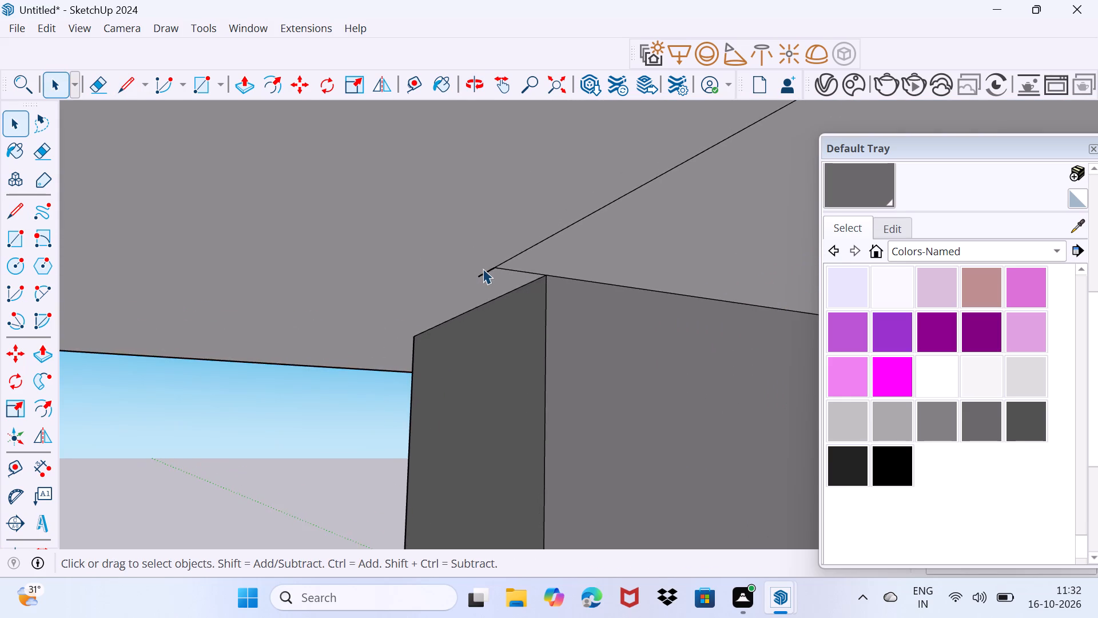
pyautogui.scroll(9, 483, 268)
pyautogui.press('e')
pyautogui.click(495, 279)
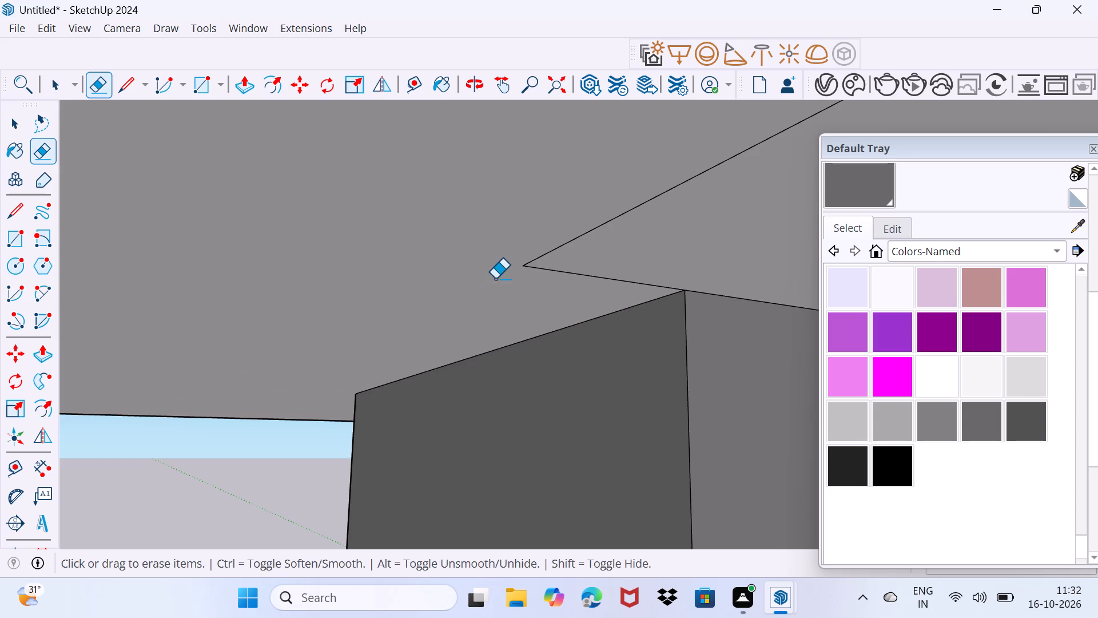
# Push/Pull the narrow porch ceiling strip downward to form a beam running from the column.
pyautogui.scroll(-20, 496, 279)
pyautogui.scroll(-9, 496, 279)
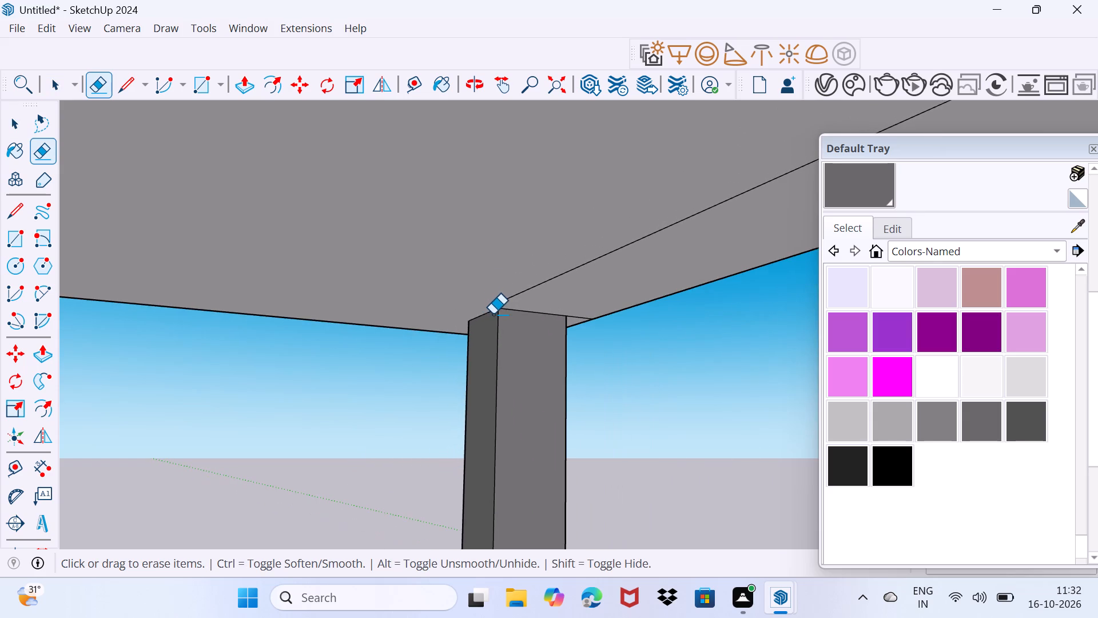
pyautogui.moveTo(493, 314); pyautogui.dragTo(180, 339, button='middle')
pyautogui.scroll(-2, 180, 339)
pyautogui.press('space')
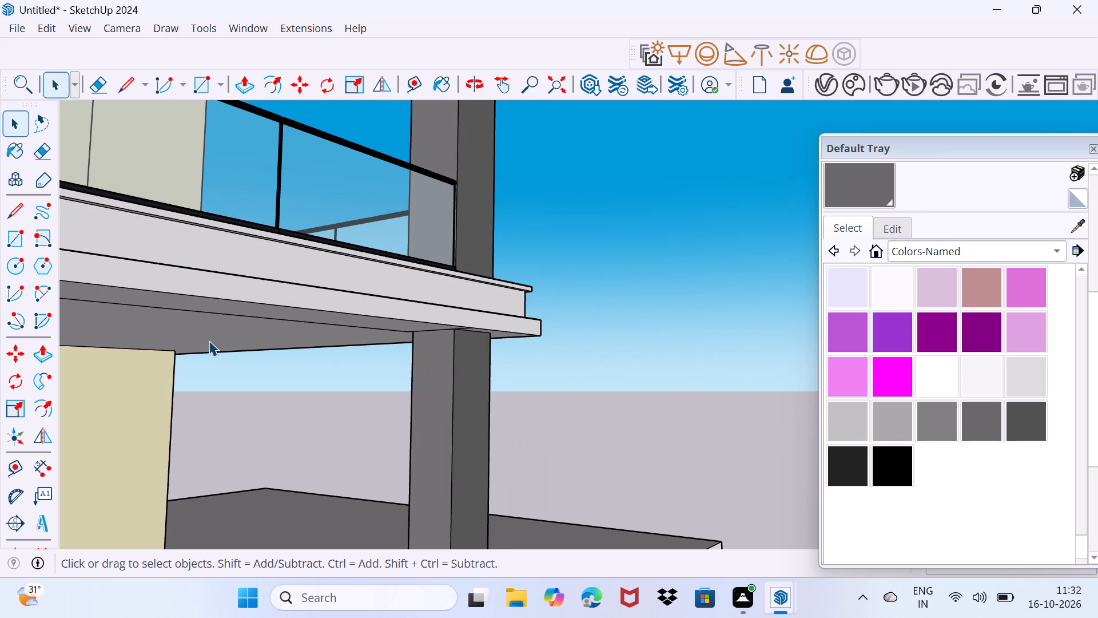
pyautogui.moveTo(209, 340); pyautogui.dragTo(401, 287, button='middle')
pyautogui.click(526, 217)
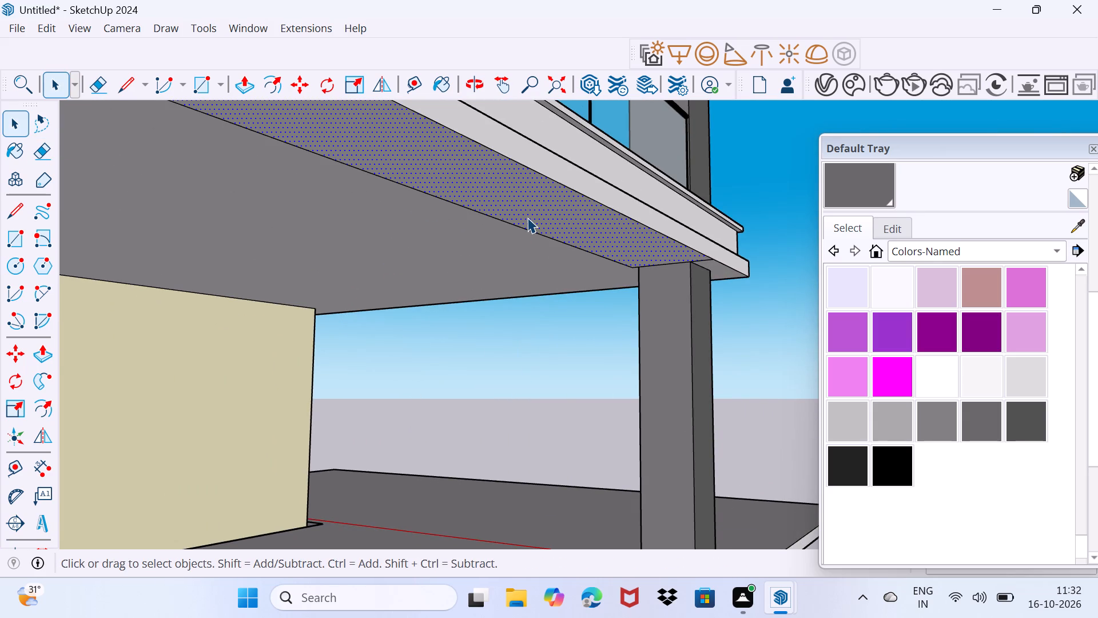
pyautogui.press('p')
pyautogui.click(527, 217)
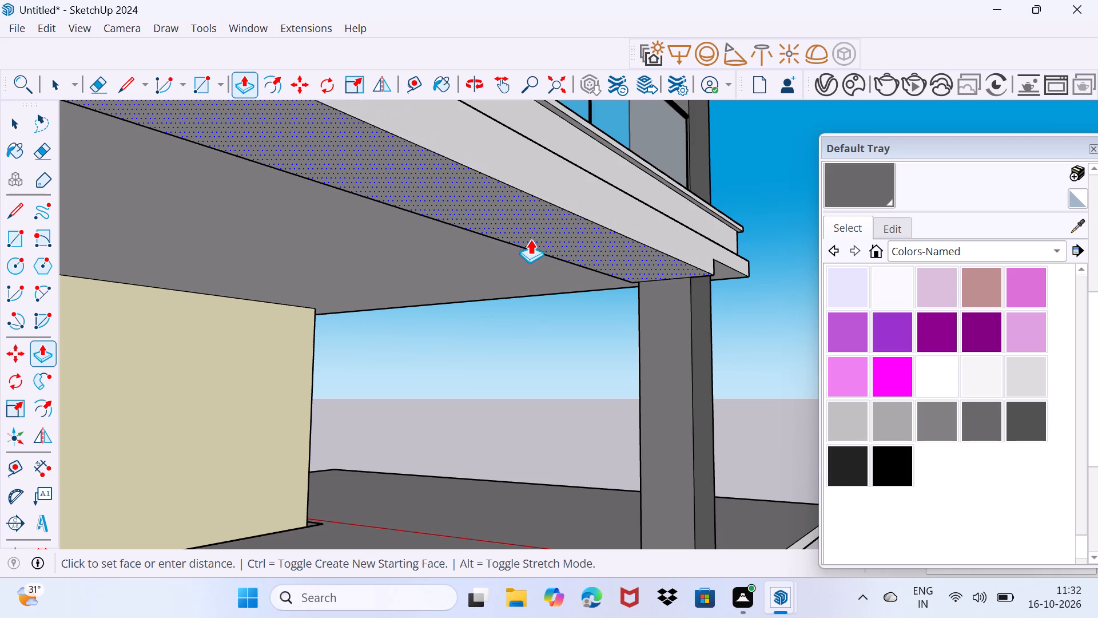
pyautogui.click(531, 244)
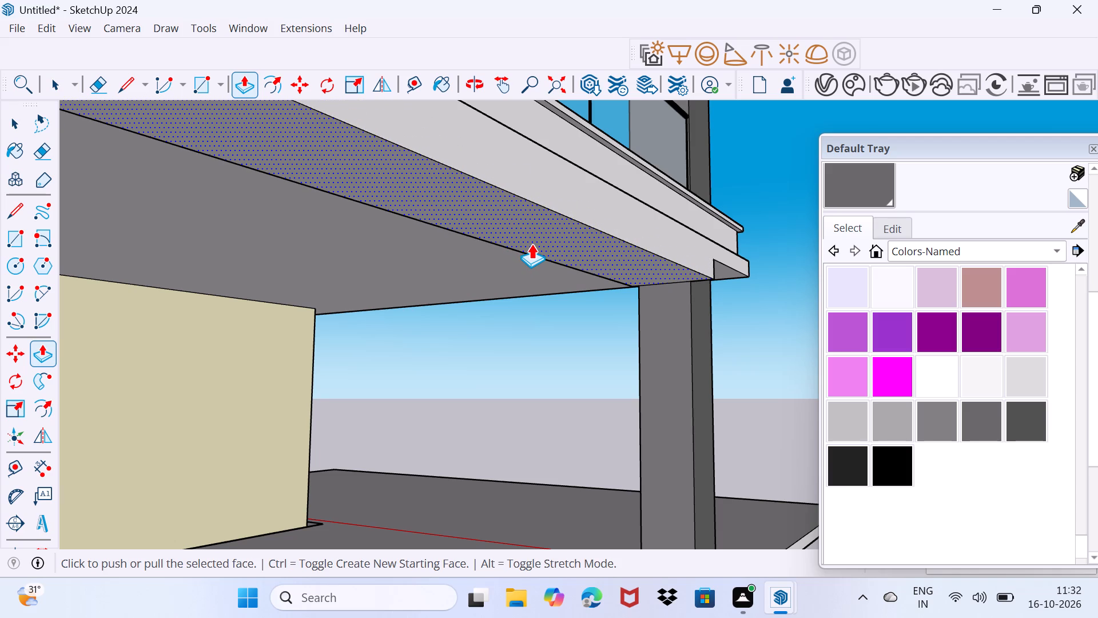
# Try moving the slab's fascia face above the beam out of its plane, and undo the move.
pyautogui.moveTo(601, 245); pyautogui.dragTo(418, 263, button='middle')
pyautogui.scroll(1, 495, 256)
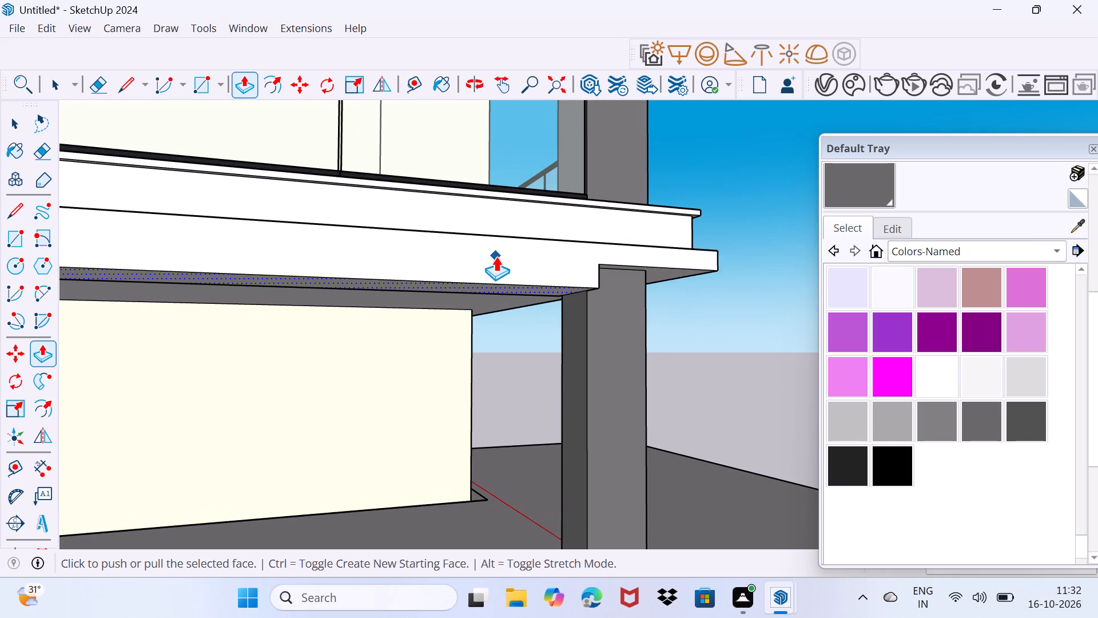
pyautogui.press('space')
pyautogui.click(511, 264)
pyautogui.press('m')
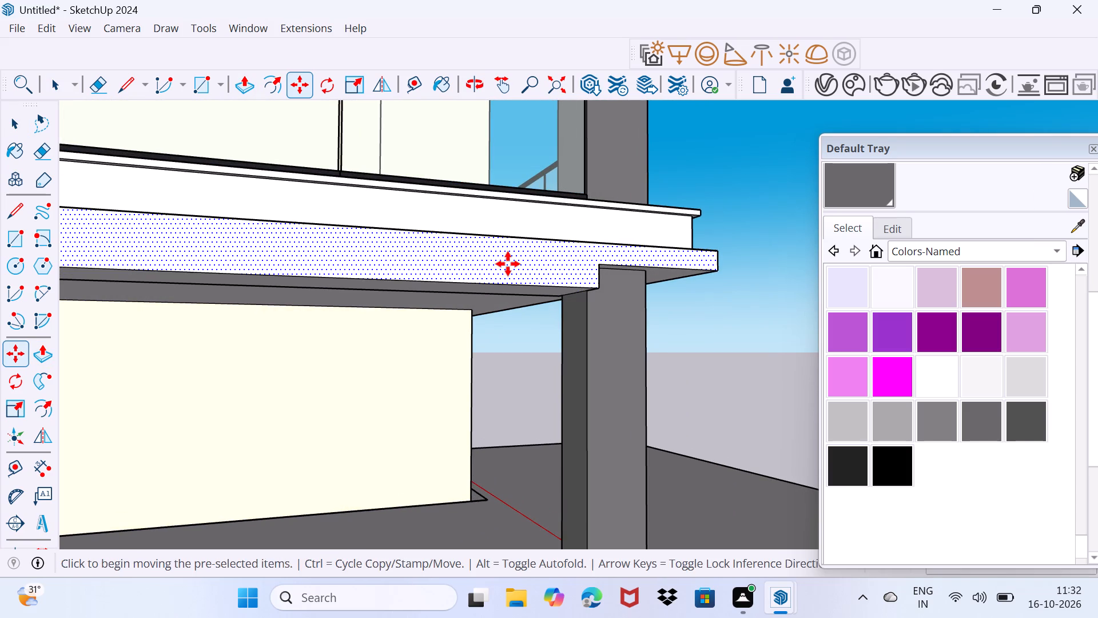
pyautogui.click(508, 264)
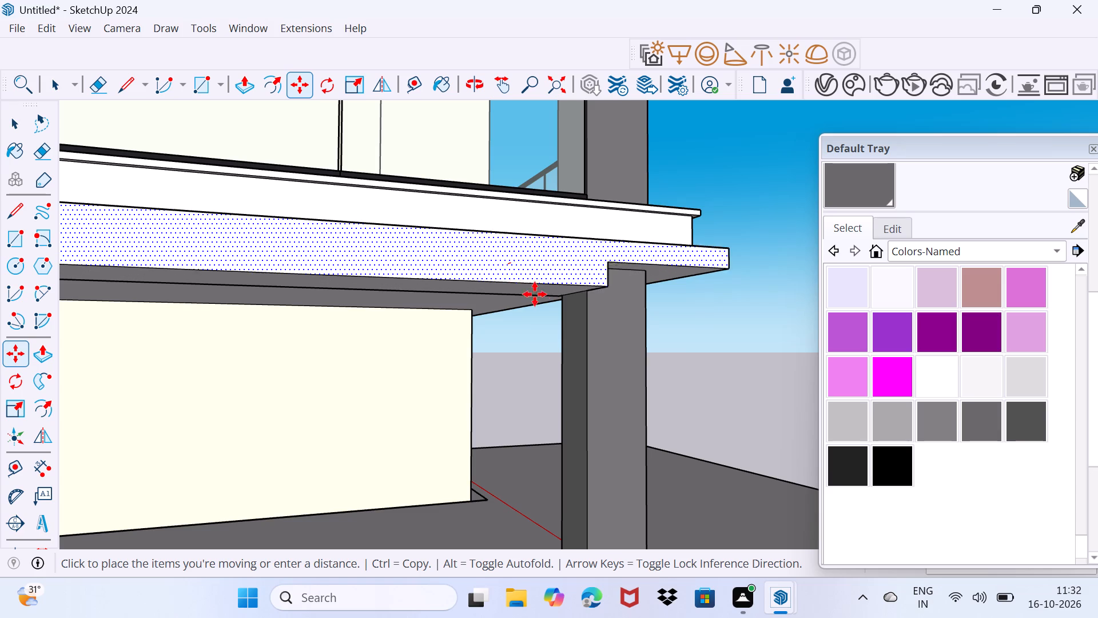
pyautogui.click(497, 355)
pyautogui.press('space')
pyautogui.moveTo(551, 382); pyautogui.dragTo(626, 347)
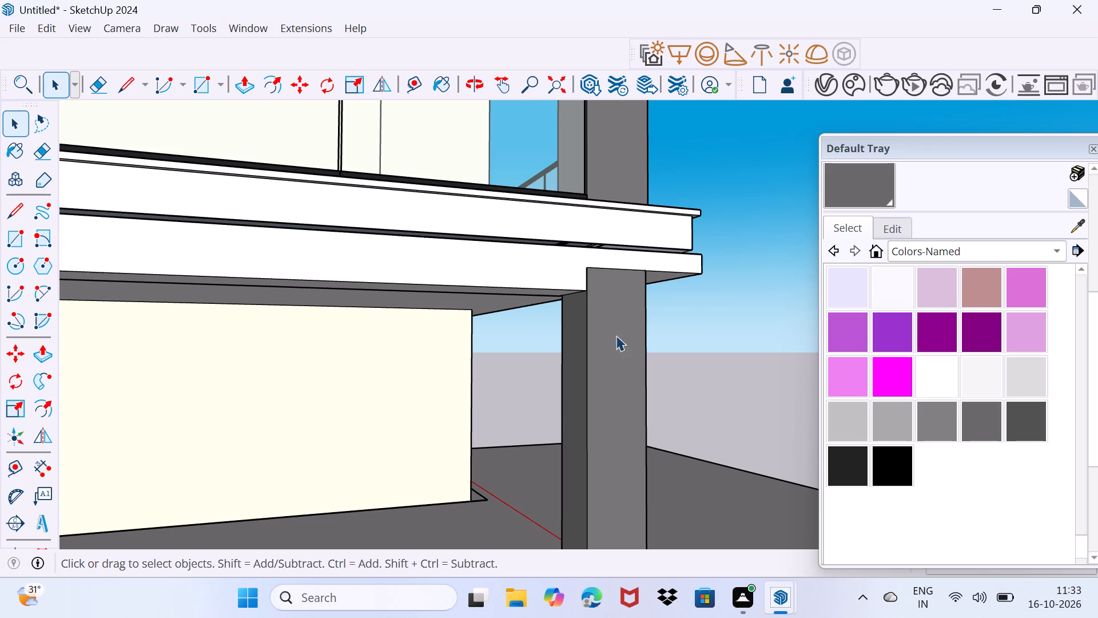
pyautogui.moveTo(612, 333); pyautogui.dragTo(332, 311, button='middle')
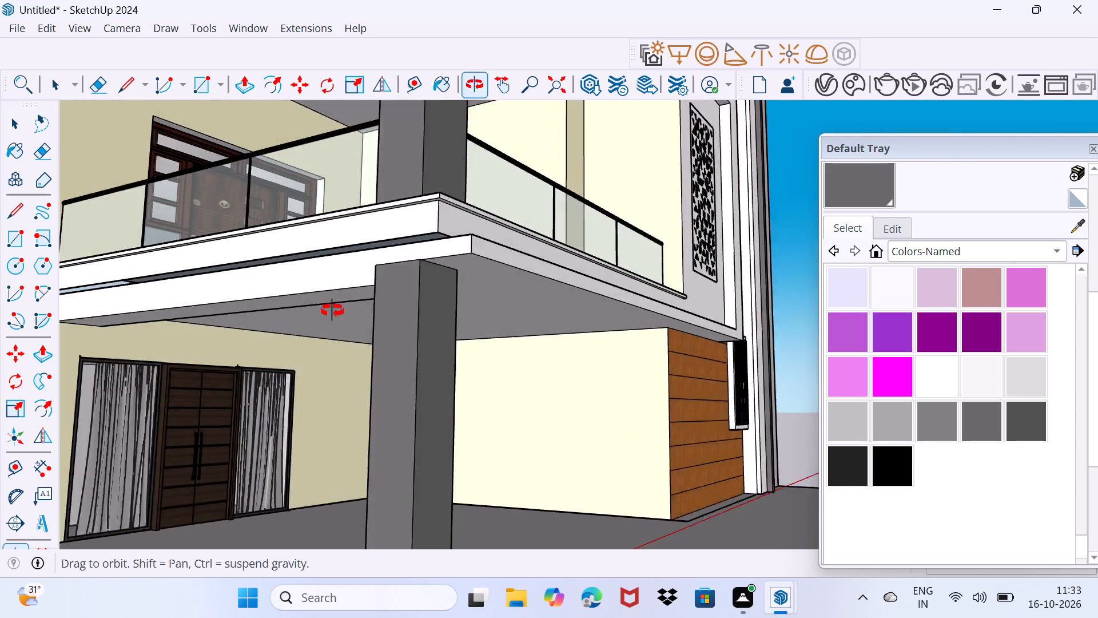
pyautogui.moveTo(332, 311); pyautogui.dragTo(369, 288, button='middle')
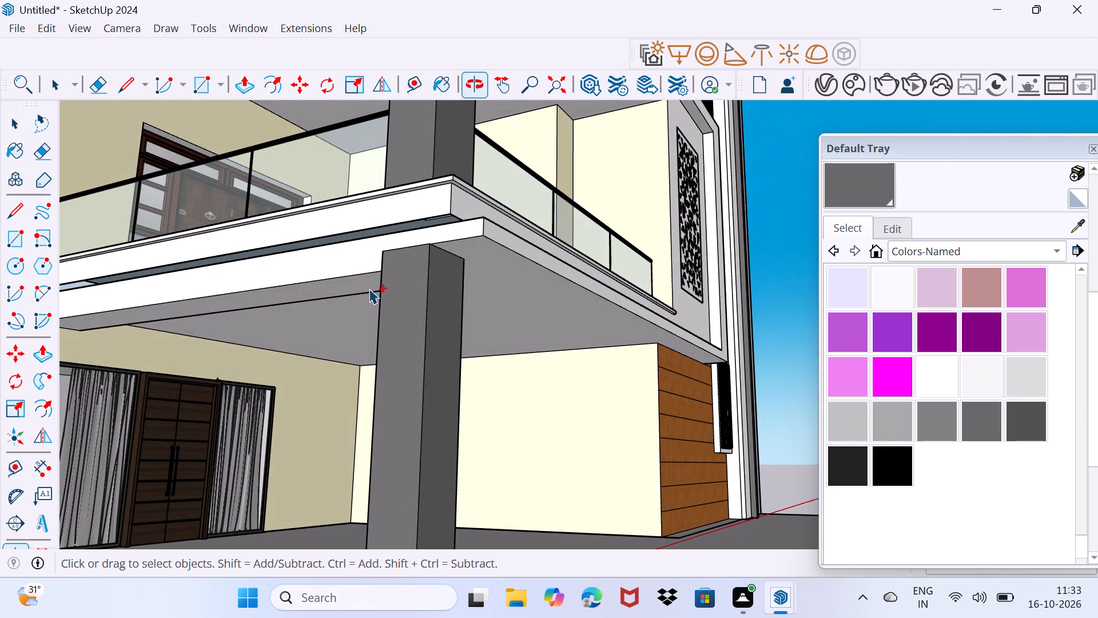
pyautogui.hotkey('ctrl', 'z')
# Draw a vertical line on the fascia from the beam's end corner beside the column up to the fascia's top edge.
pyautogui.moveTo(343, 251); pyautogui.dragTo(424, 294, button='middle')
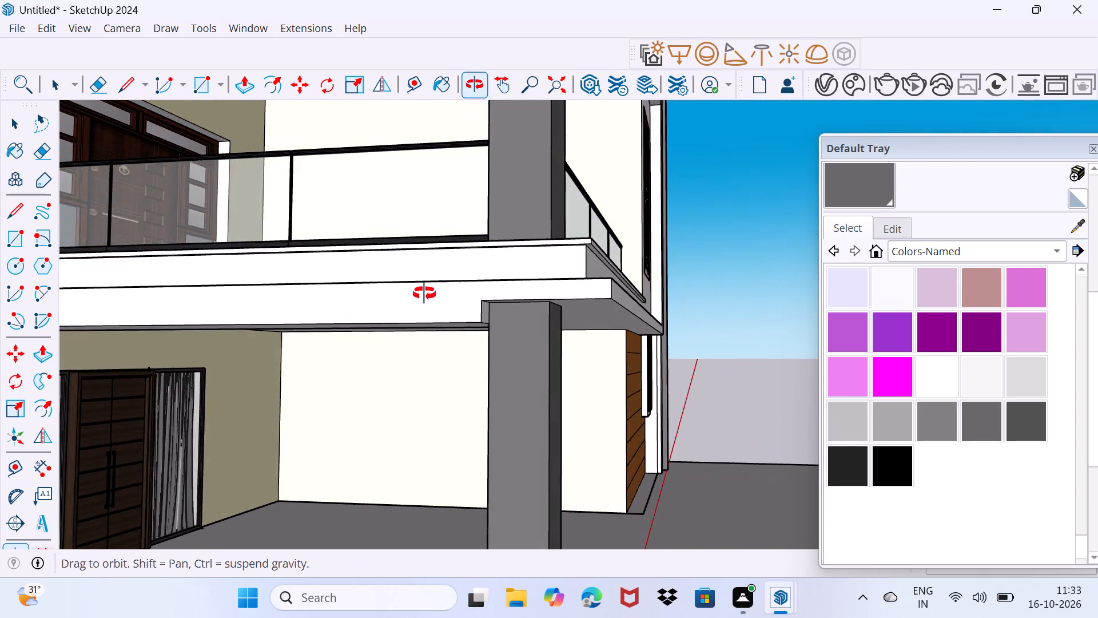
pyautogui.moveTo(424, 294); pyautogui.dragTo(429, 295, button='middle')
pyautogui.scroll(7, 475, 309)
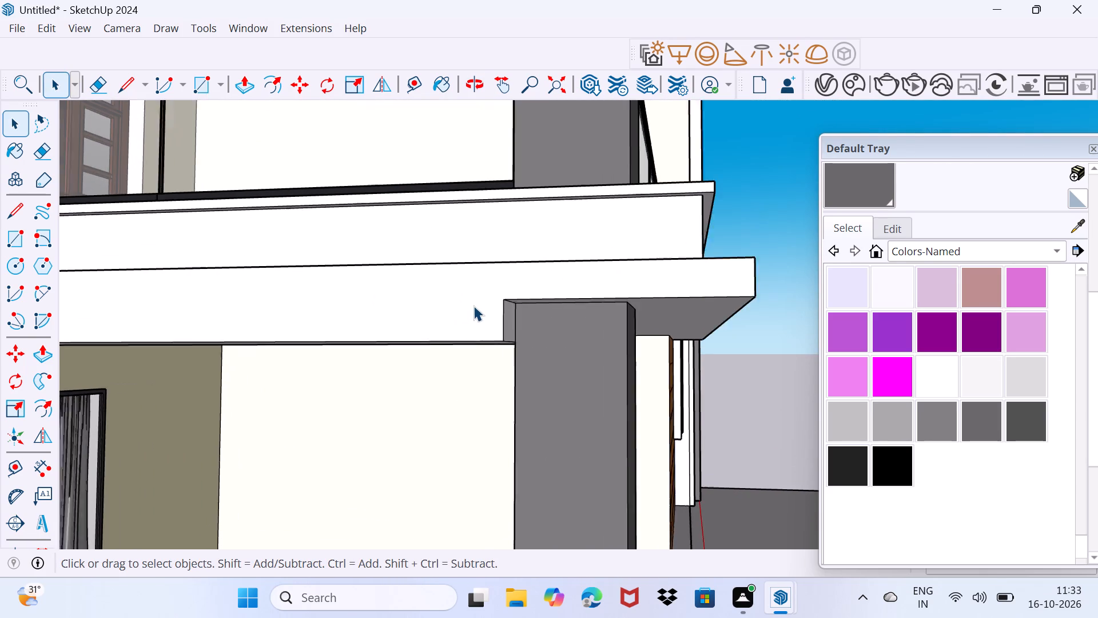
pyautogui.press('l')
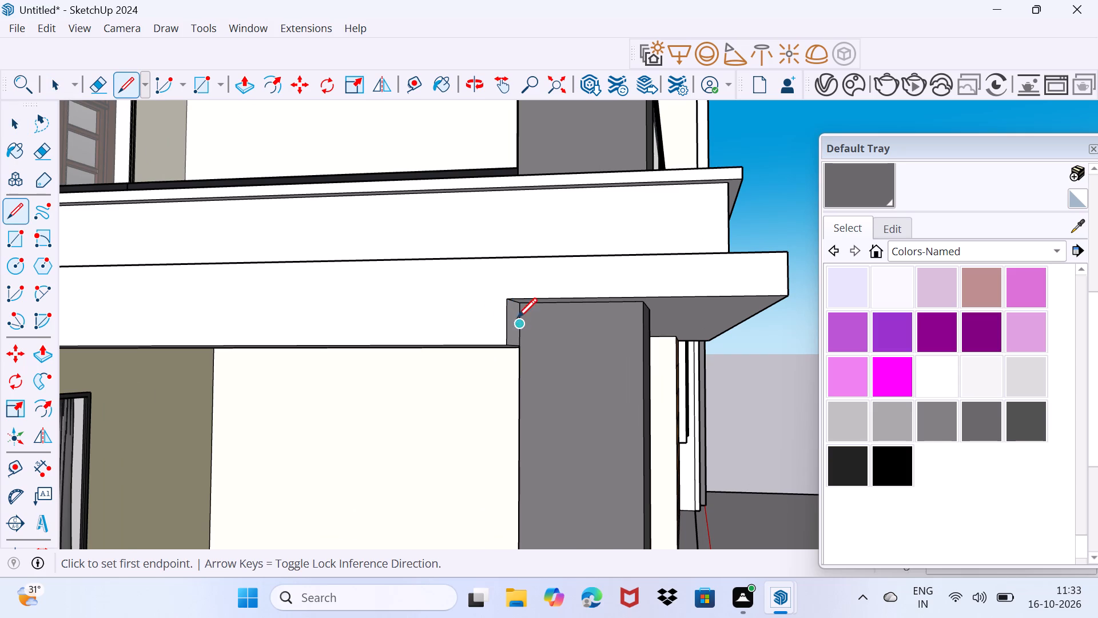
pyautogui.click(510, 298)
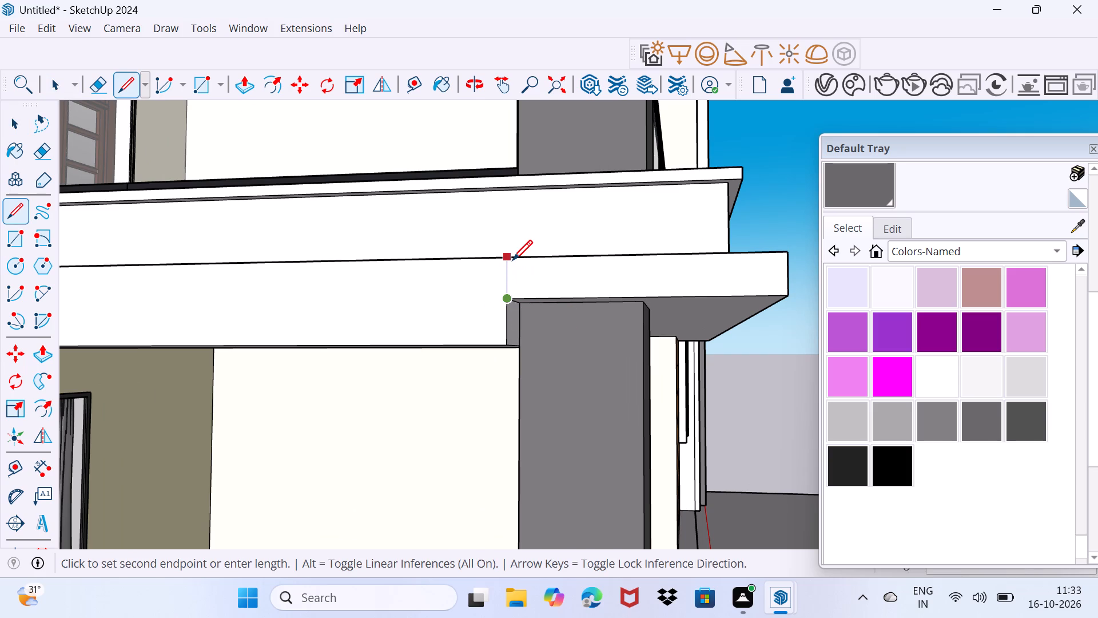
pyautogui.click(512, 260)
# Push the long fascia and beam face inward from the short section above the column, and undo the extra push.
pyautogui.press('space')
pyautogui.press('p')
pyautogui.scroll(-4, 481, 303)
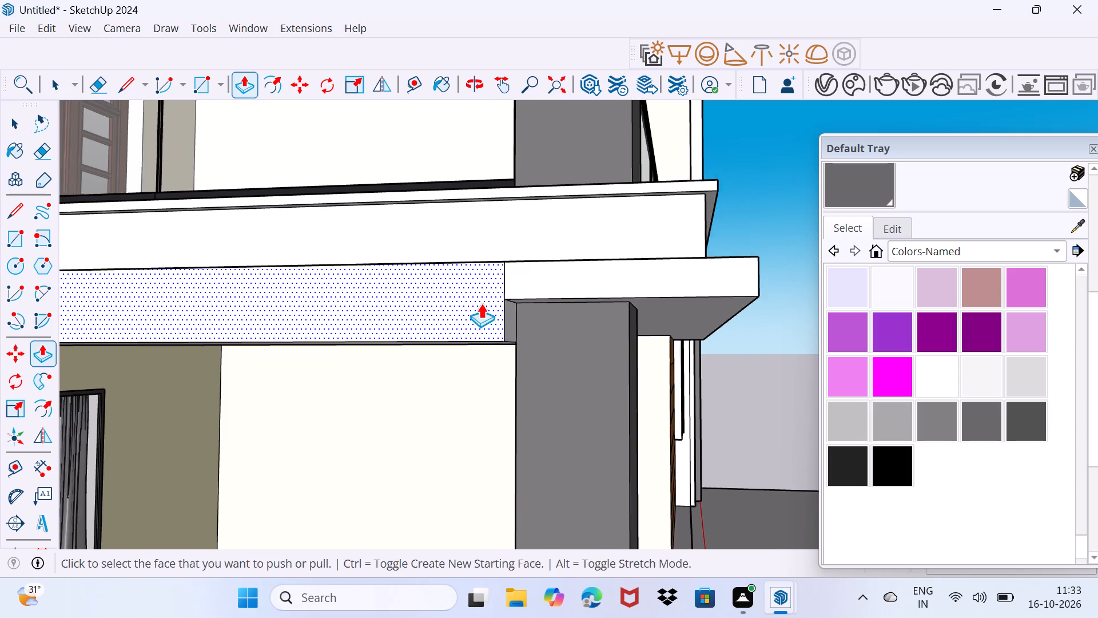
pyautogui.scroll(-1, 481, 303)
pyautogui.click(469, 310)
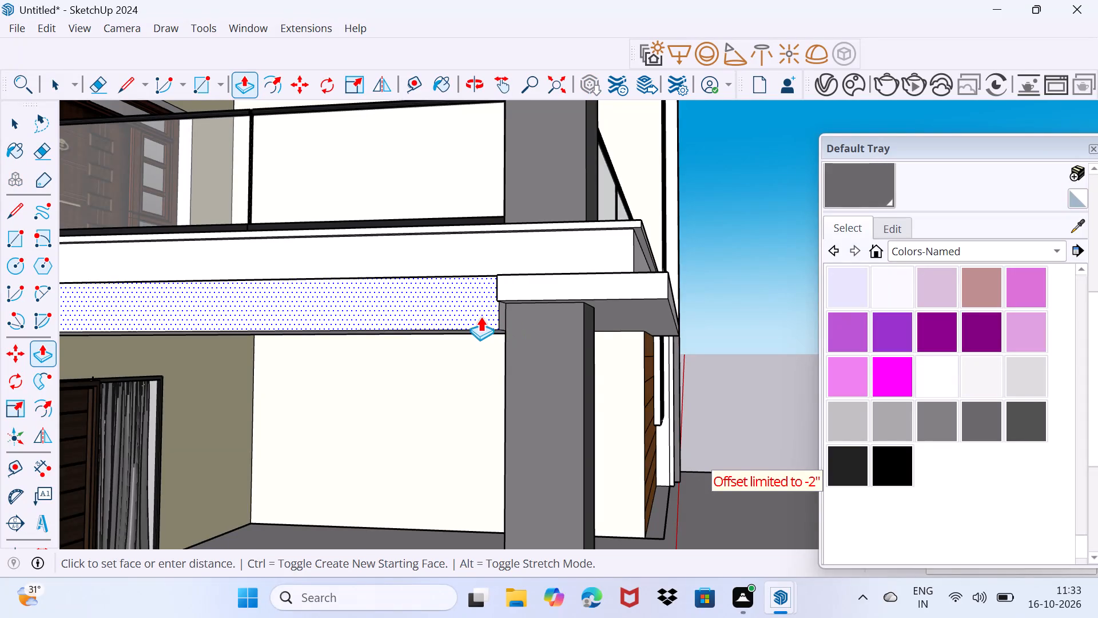
pyautogui.moveTo(480, 316); pyautogui.dragTo(520, 324)
pyautogui.click(475, 314)
pyautogui.moveTo(475, 318); pyautogui.dragTo(487, 315)
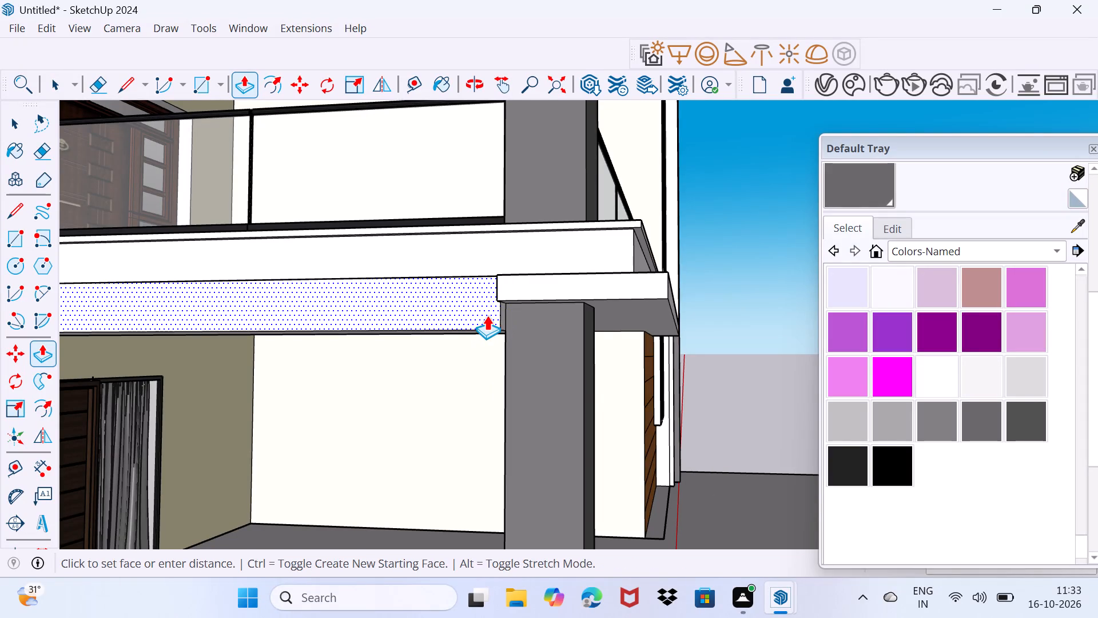
pyautogui.moveTo(487, 315); pyautogui.dragTo(498, 311)
pyautogui.hotkey('ctrl', 'z')
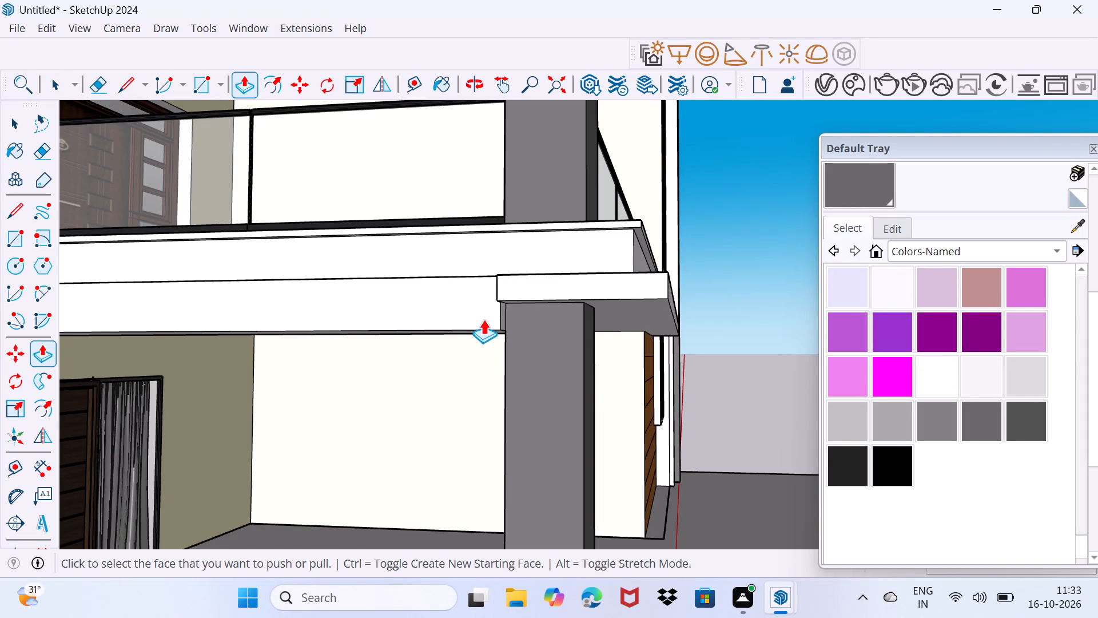
# Push the short fascia section above the column inward until it is flush with the long fascia and beam face.
pyautogui.press('space')
pyautogui.click(518, 285)
pyautogui.press('p')
pyautogui.click(519, 285)
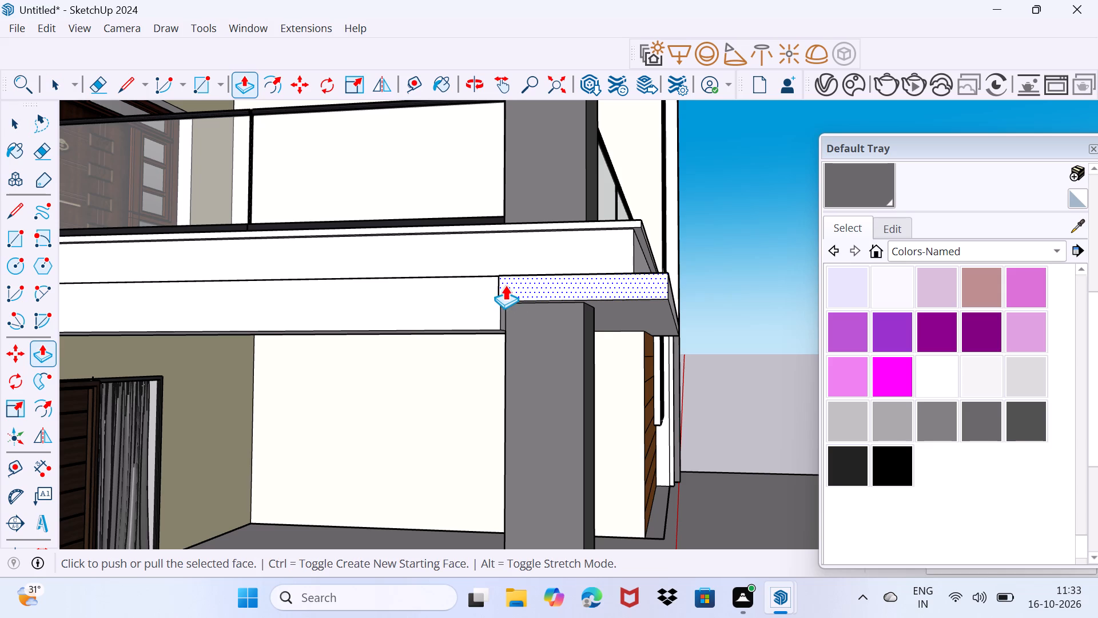
pyautogui.click(472, 296)
pyautogui.press('space')
pyautogui.moveTo(481, 315); pyautogui.dragTo(503, 300)
pyautogui.scroll(5, 483, 297)
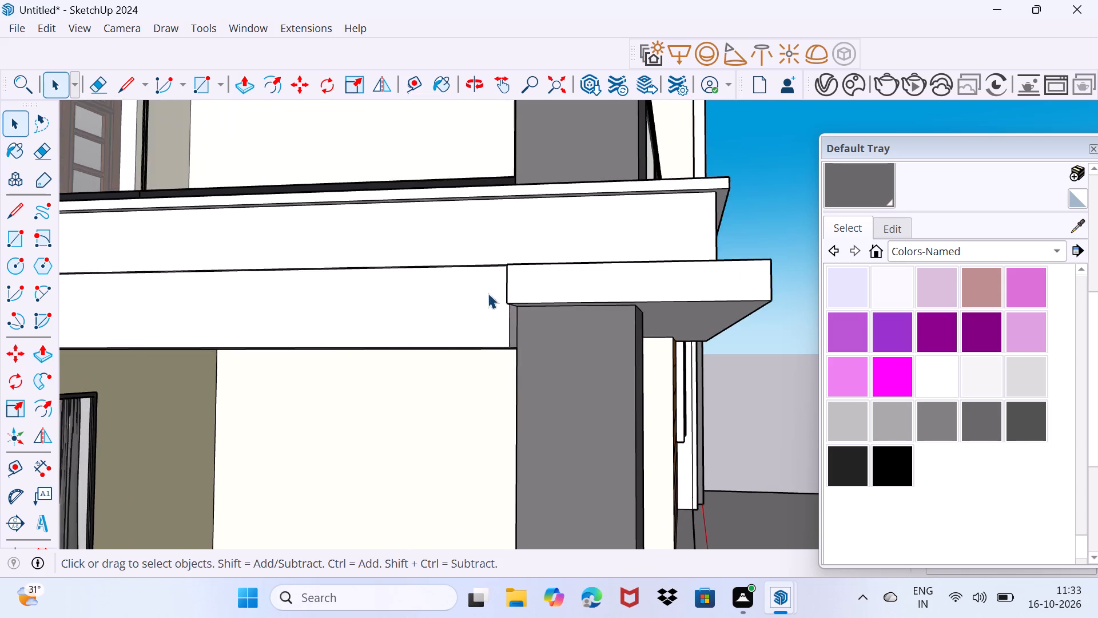
pyautogui.scroll(5, 488, 293)
pyautogui.moveTo(491, 291); pyautogui.dragTo(675, 319, button='middle')
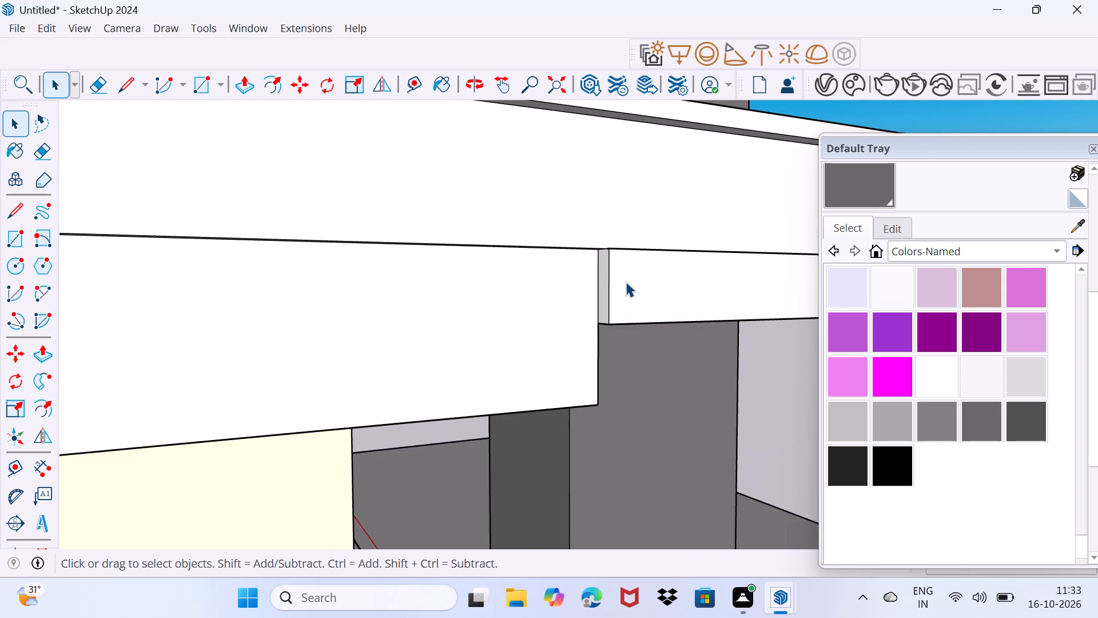
pyautogui.click(626, 282)
pyautogui.press('p')
pyautogui.click(627, 282)
pyautogui.moveTo(621, 283); pyautogui.dragTo(614, 282)
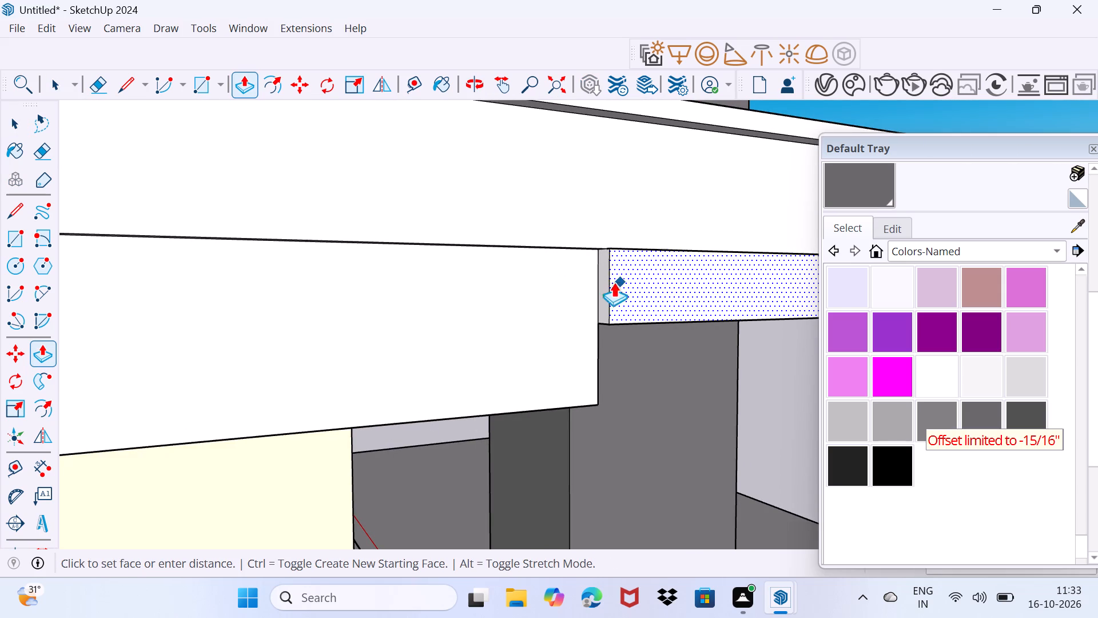
pyautogui.moveTo(614, 282); pyautogui.dragTo(556, 288)
pyautogui.click(556, 288)
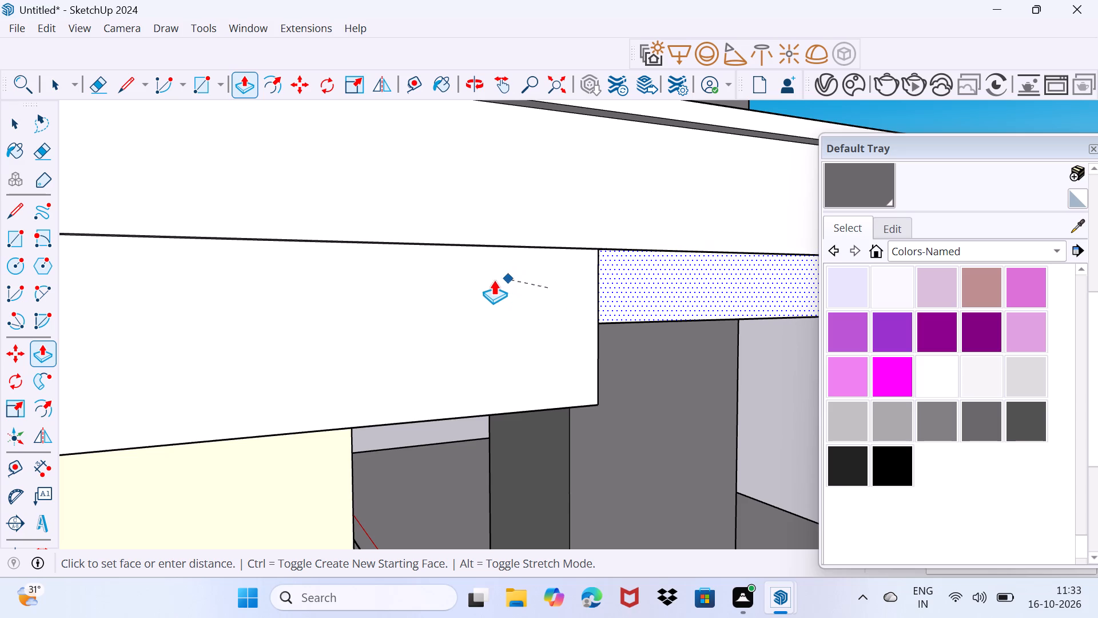
pyautogui.click(494, 280)
pyautogui.press('space')
pyautogui.moveTo(495, 292); pyautogui.dragTo(513, 278)
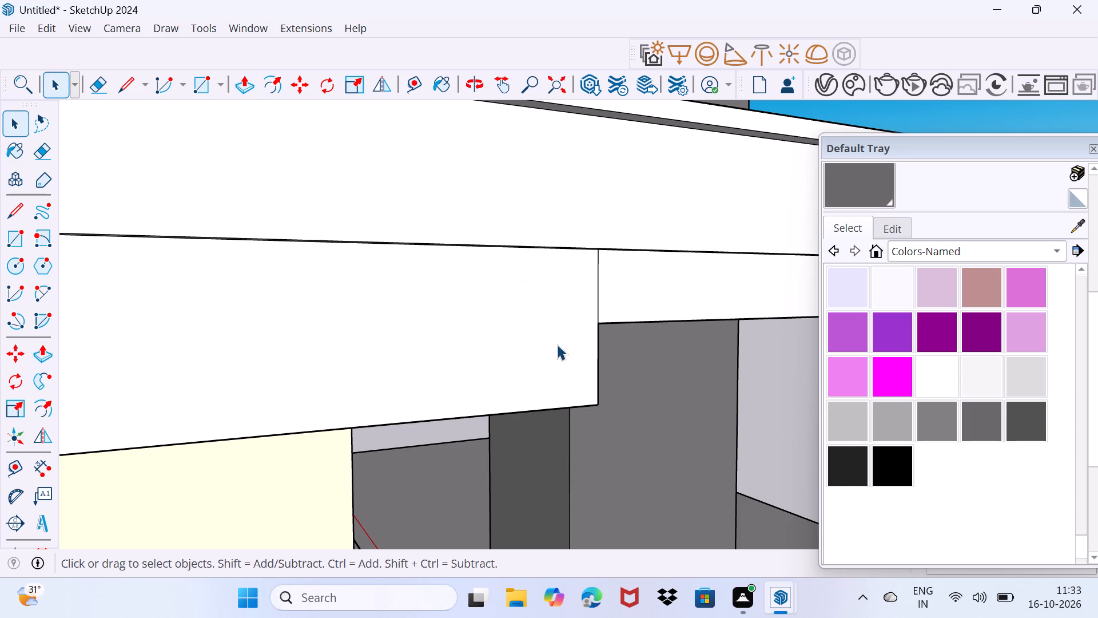
# Erase the vertical dividing line between the short fascia section and the long fascia face.
pyautogui.press('e')
pyautogui.moveTo(606, 302); pyautogui.dragTo(588, 298)
# Paint the beam's underside, its end face beside the column and the adjoining fascia face dark grey from Colors-Named.
pyautogui.scroll(-3, 578, 304)
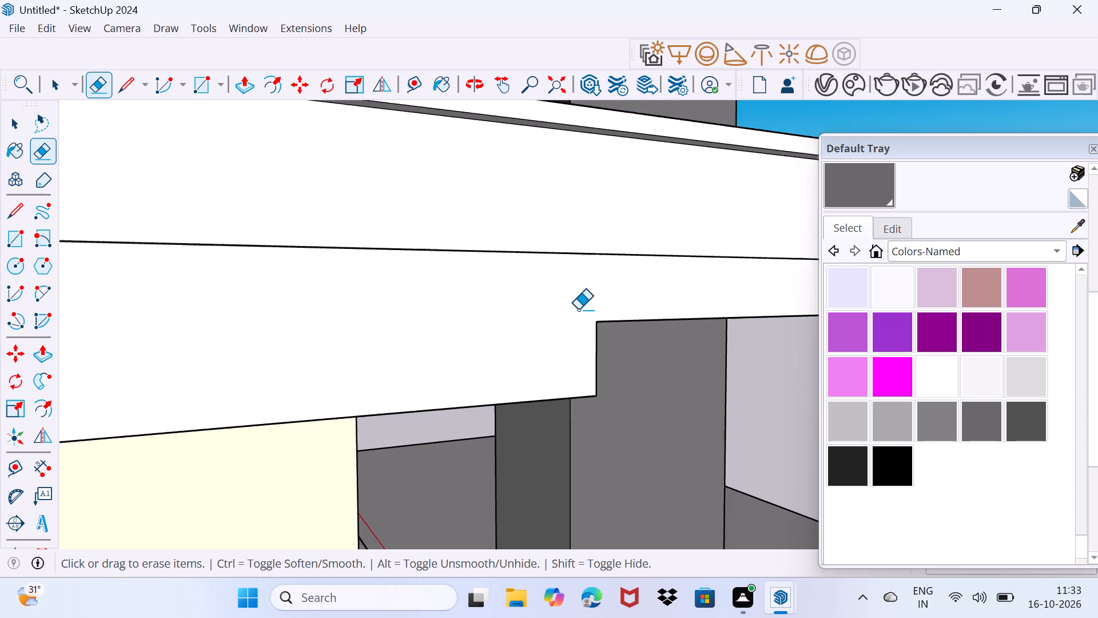
pyautogui.scroll(-9, 578, 310)
pyautogui.moveTo(623, 353); pyautogui.dragTo(160, 304, button='middle')
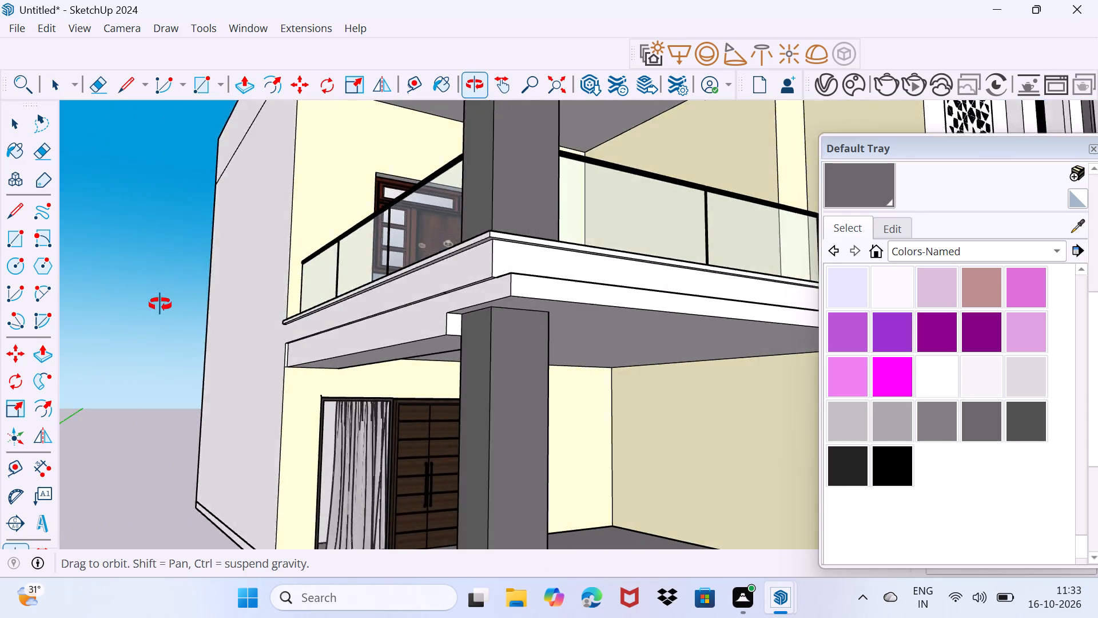
pyautogui.moveTo(160, 304); pyautogui.dragTo(142, 304, button='middle')
pyautogui.scroll(6, 452, 355)
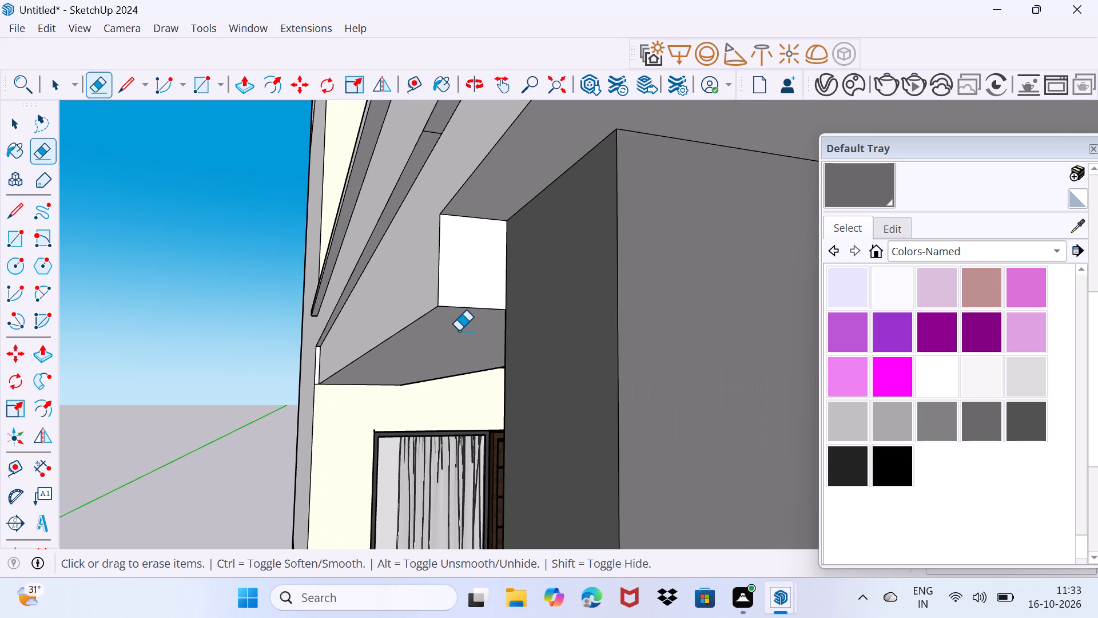
pyautogui.click(990, 418)
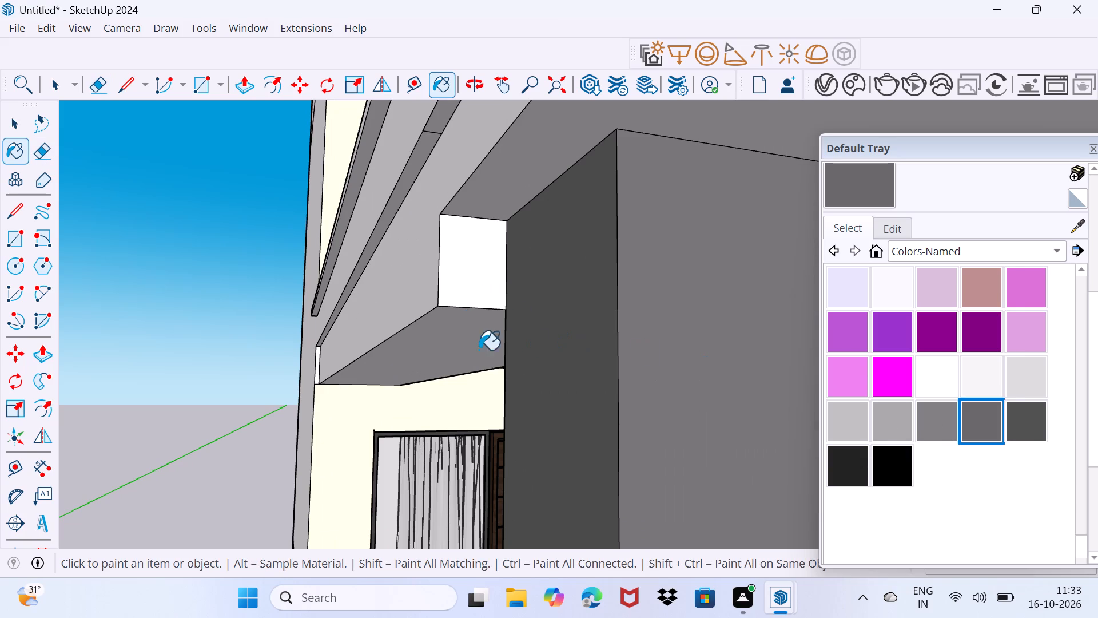
pyautogui.click(448, 333)
pyautogui.click(457, 279)
pyautogui.click(425, 279)
pyautogui.moveTo(435, 339); pyautogui.dragTo(437, 339)
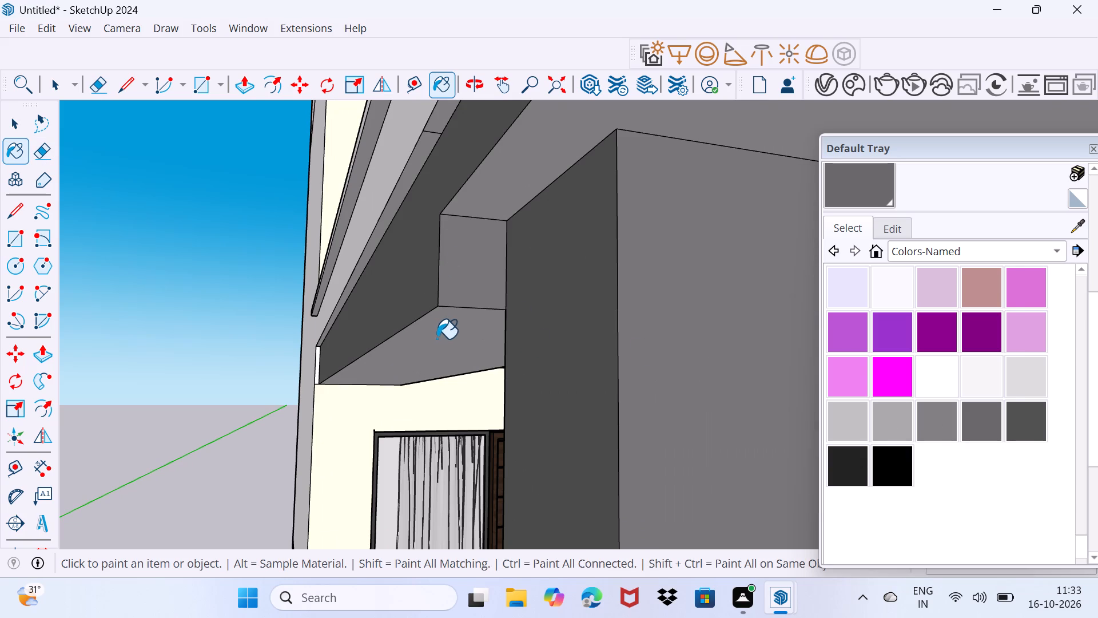
pyautogui.moveTo(437, 339); pyautogui.dragTo(441, 335)
pyautogui.click(452, 332)
pyautogui.click(471, 275)
# Paint the remaining white beam end beside the porch column and the adjacent beam faces the same dark grey.
pyautogui.moveTo(462, 289); pyautogui.dragTo(396, 283, button='middle')
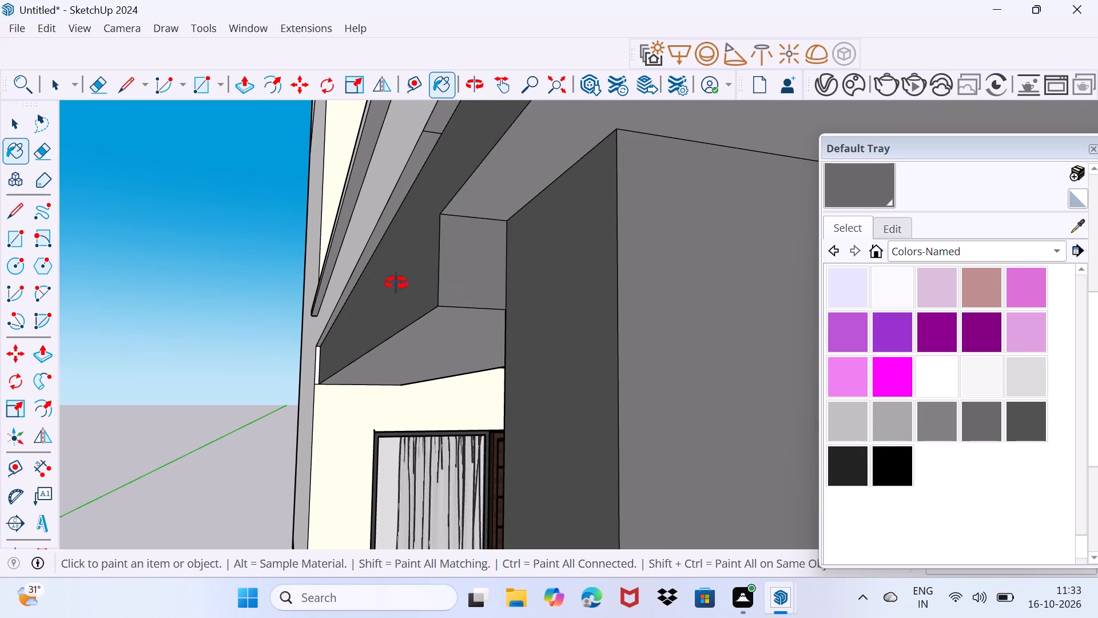
pyautogui.moveTo(396, 283); pyautogui.dragTo(42, 302, button='middle')
pyautogui.scroll(-9, 143, 306)
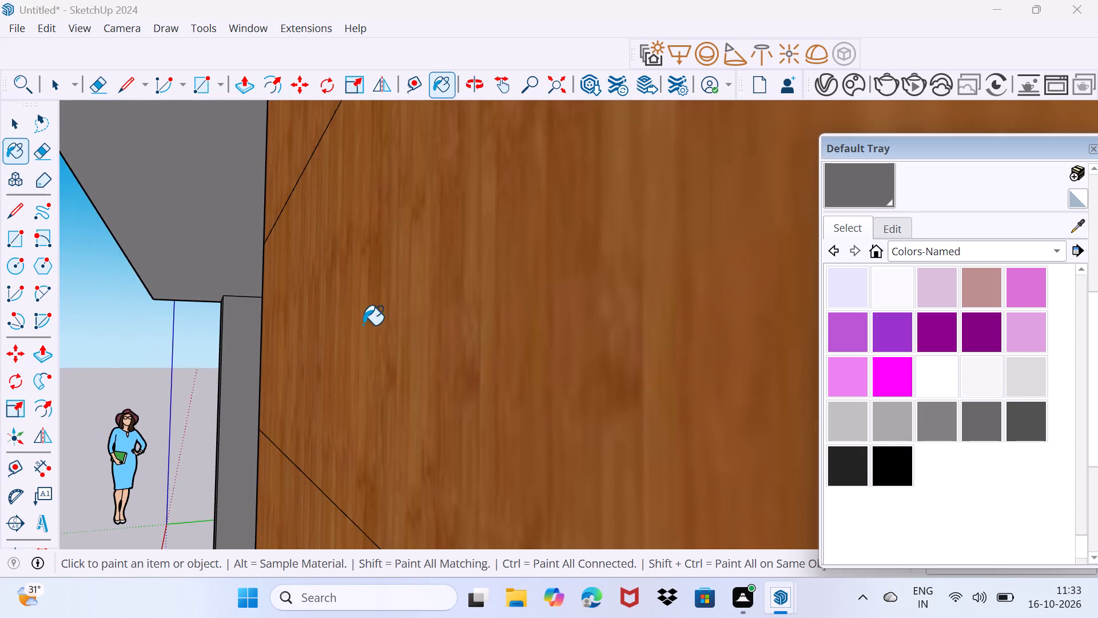
pyautogui.scroll(2, 332, 307)
pyautogui.moveTo(249, 306); pyautogui.dragTo(499, 310, button='middle')
pyautogui.click(495, 306)
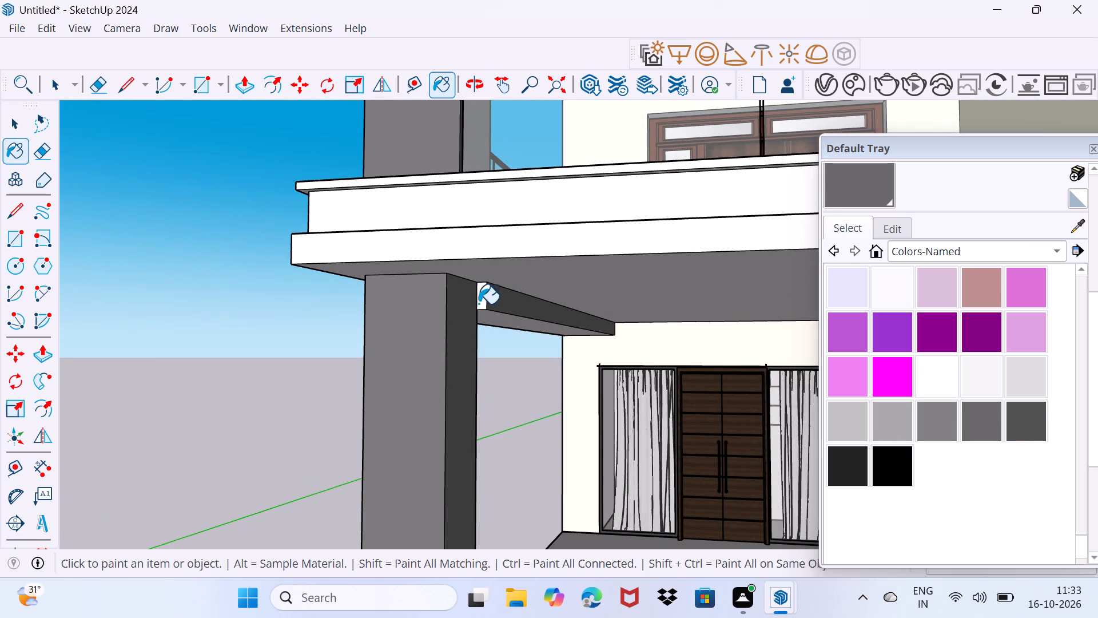
pyautogui.scroll(3, 476, 297)
pyautogui.click(481, 296)
pyautogui.click(505, 322)
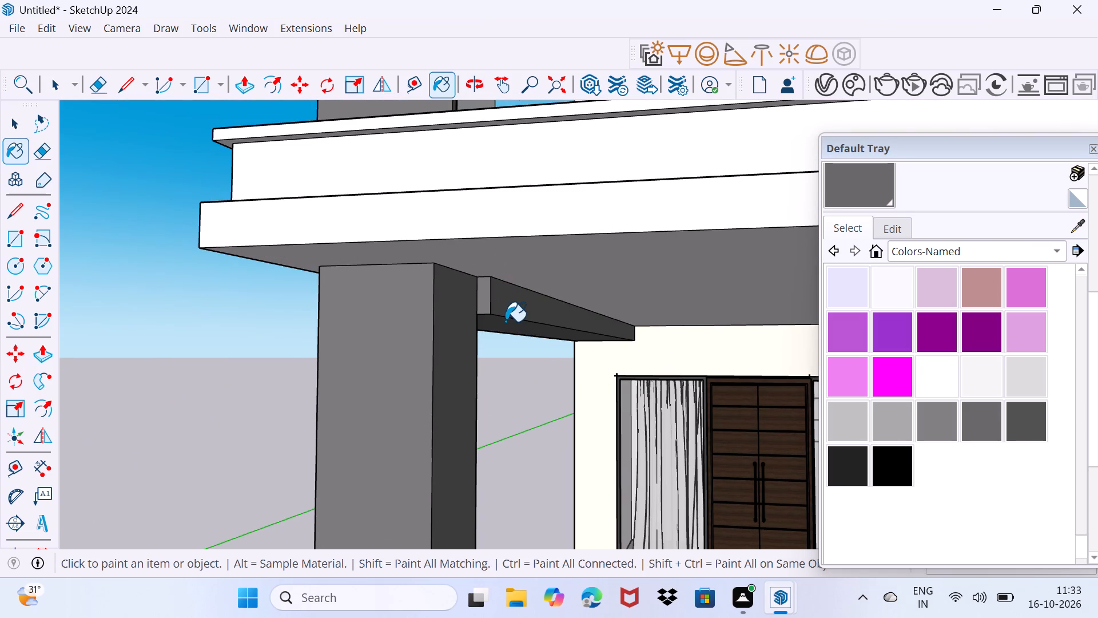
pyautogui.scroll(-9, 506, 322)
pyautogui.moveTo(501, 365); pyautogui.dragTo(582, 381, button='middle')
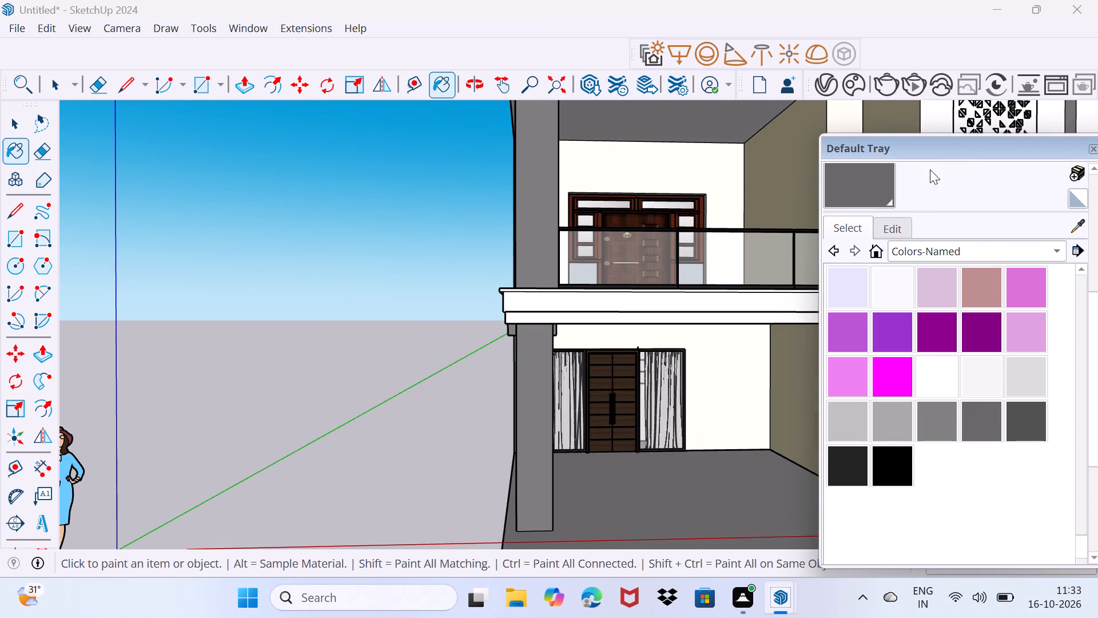
# Clear the materials tray out of the way and examine the whole painted house from the front and front corner.
pyautogui.moveTo(965, 141); pyautogui.dragTo(711, 442)
pyautogui.scroll(-7, 673, 389)
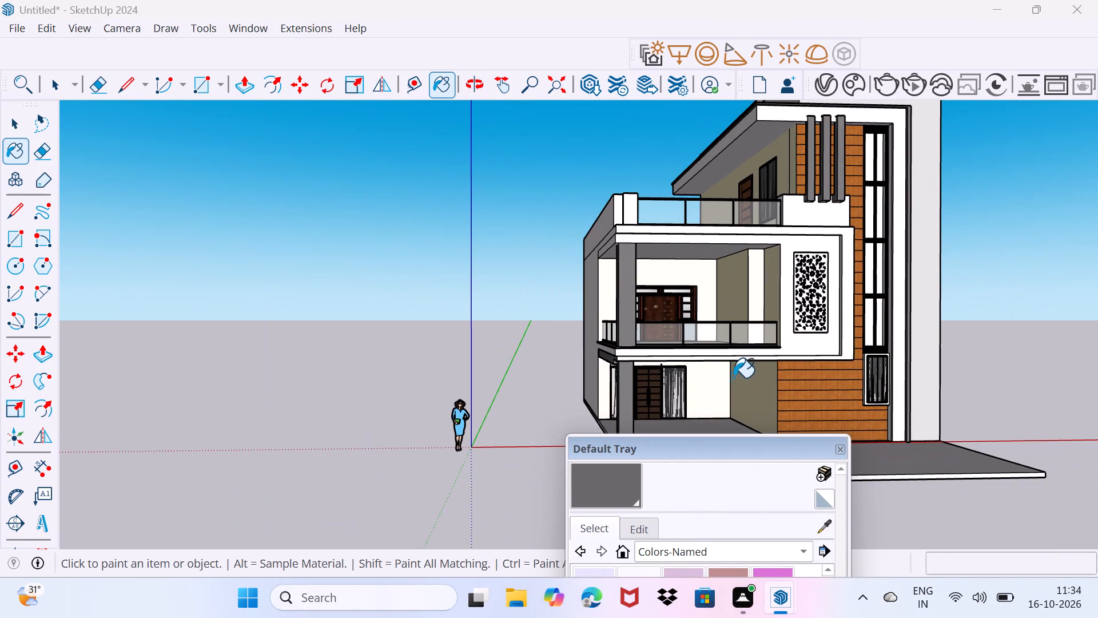
pyautogui.moveTo(764, 372); pyautogui.dragTo(550, 290, button='middle')
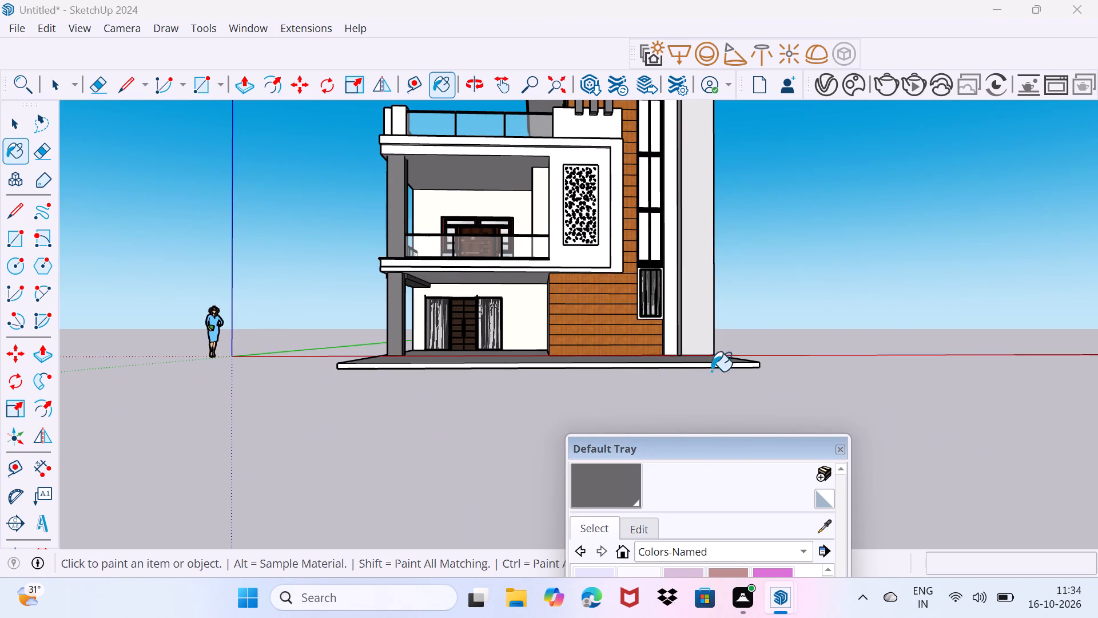
pyautogui.moveTo(723, 455); pyautogui.dragTo(896, 576)
pyautogui.scroll(3, 655, 315)
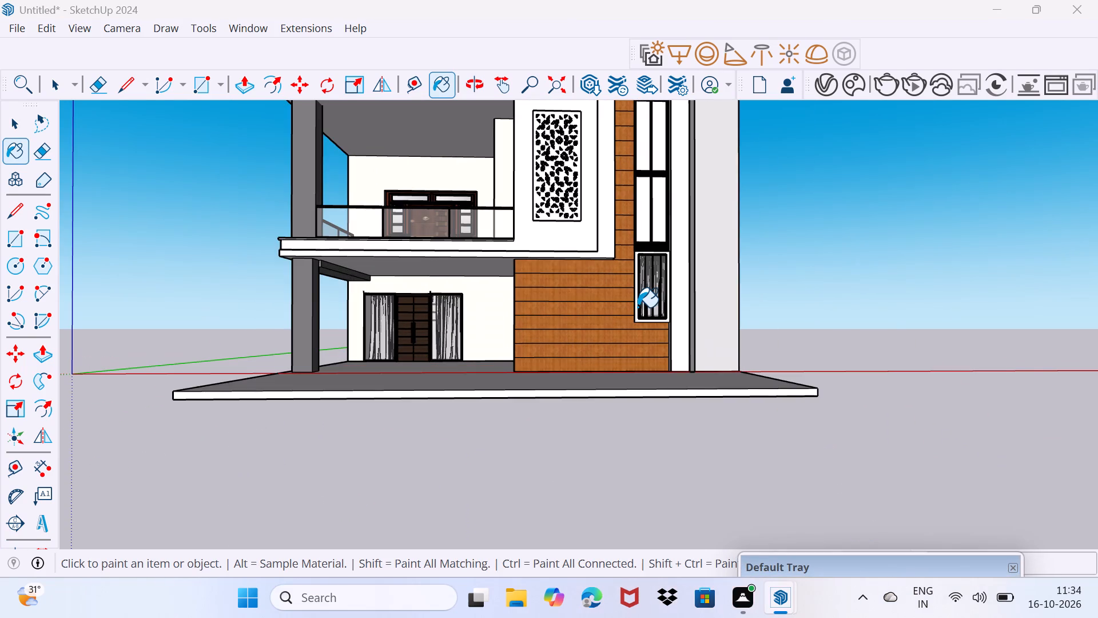
pyautogui.keyDown('shift'); pyautogui.moveTo(638, 307); pyautogui.dragTo(750, 472, button='middle'); pyautogui.keyUp('shift')
pyautogui.keyDown('shift'); pyautogui.scroll(-3, 746, 470); pyautogui.keyUp('shift')
pyautogui.press('space')
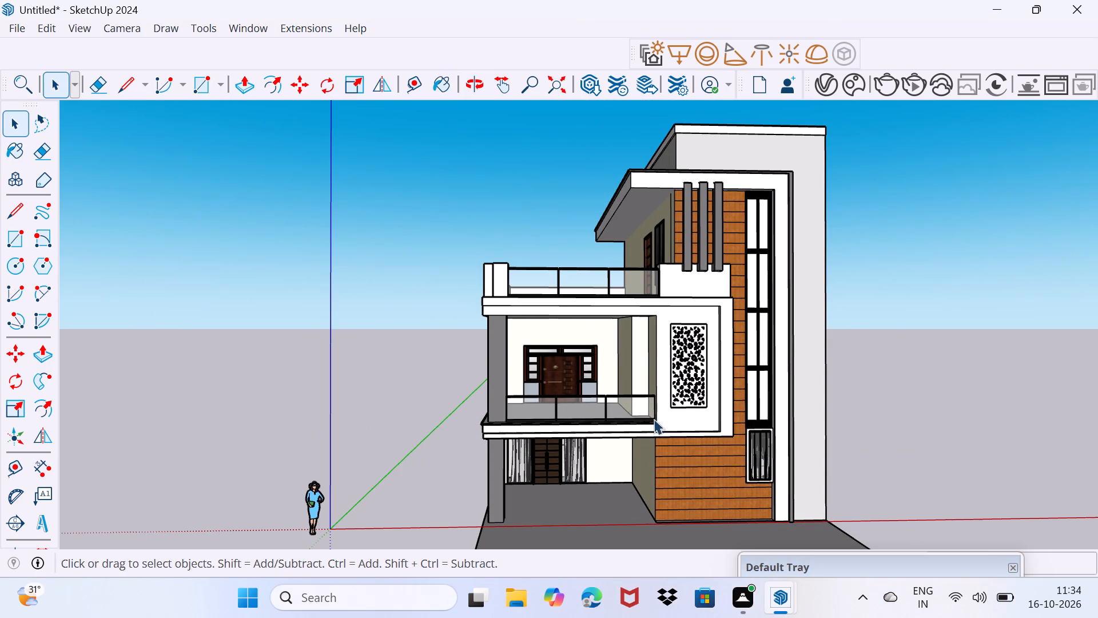
pyautogui.moveTo(648, 416); pyautogui.dragTo(692, 431, button='middle')
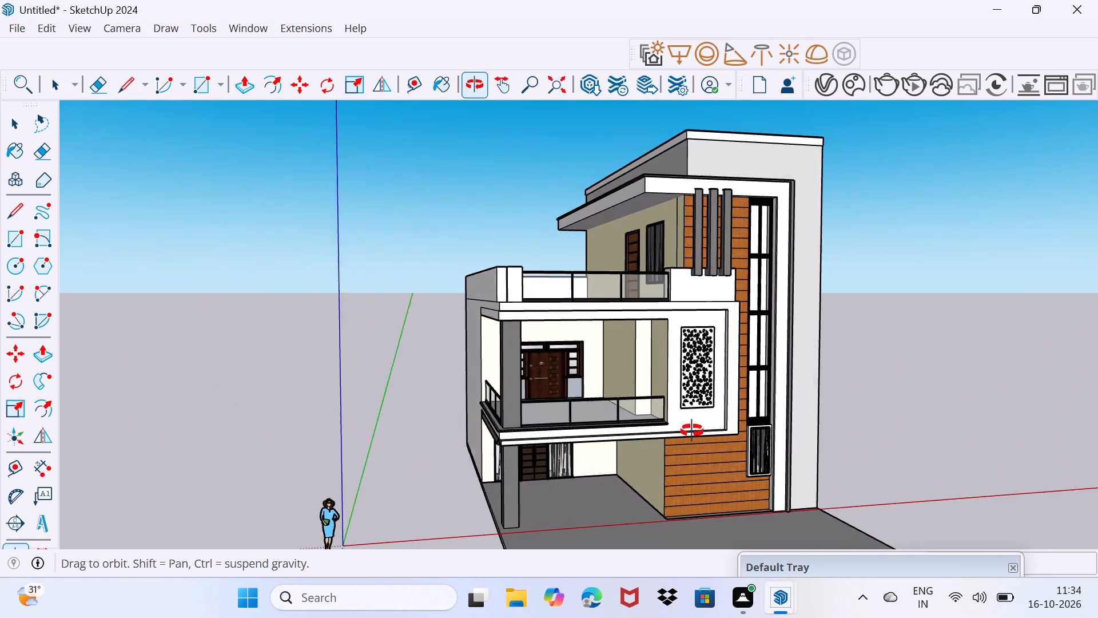
pyautogui.moveTo(692, 431); pyautogui.dragTo(674, 430, button='middle')
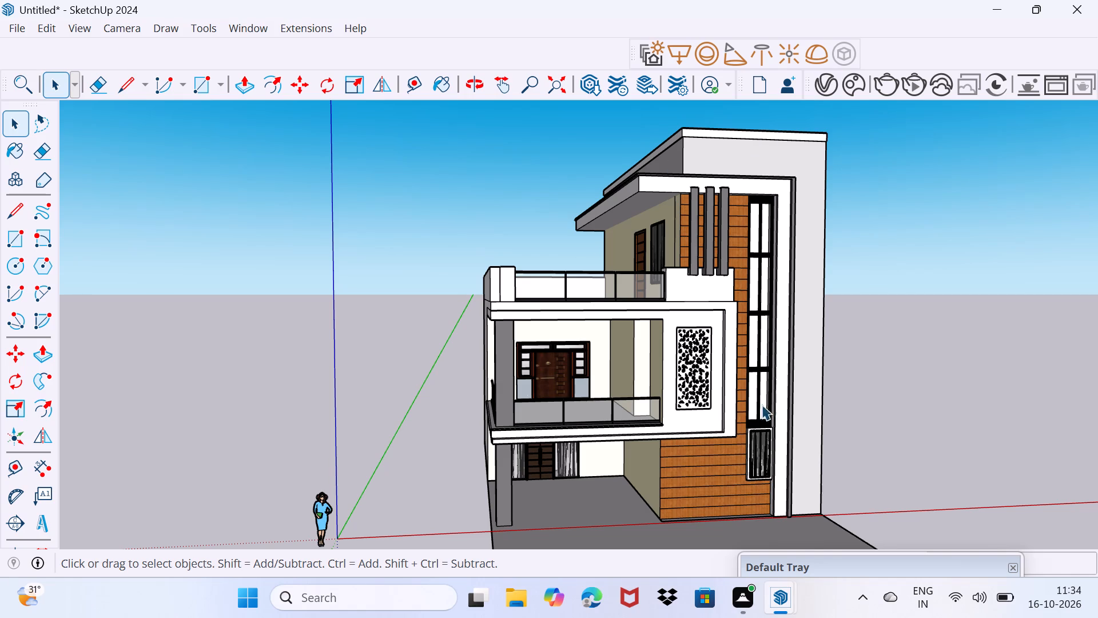